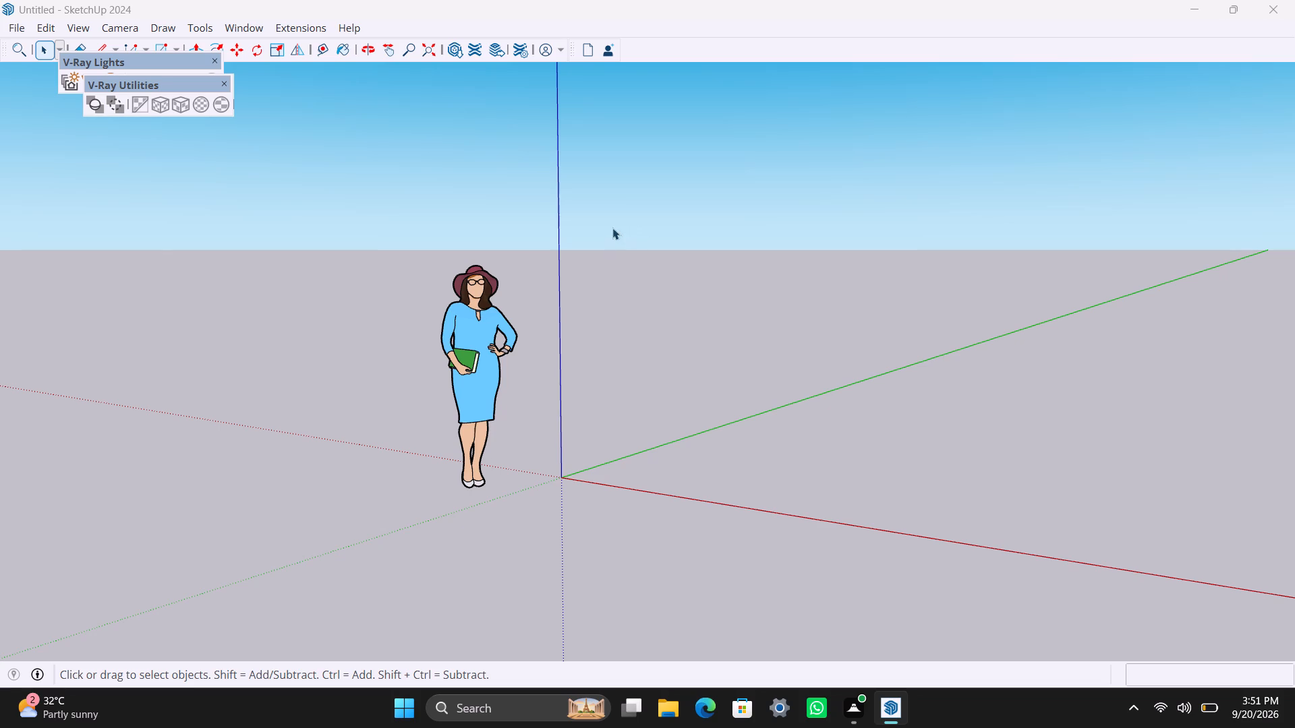
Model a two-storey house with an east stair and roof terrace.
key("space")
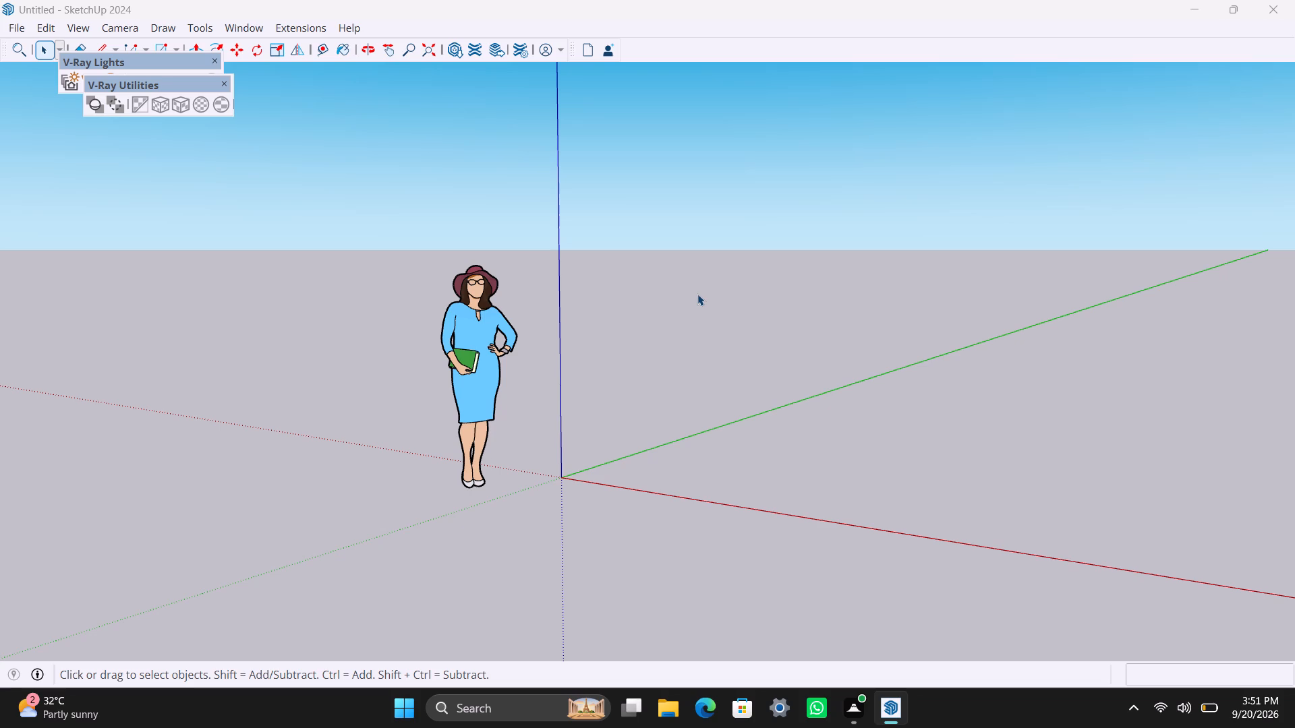
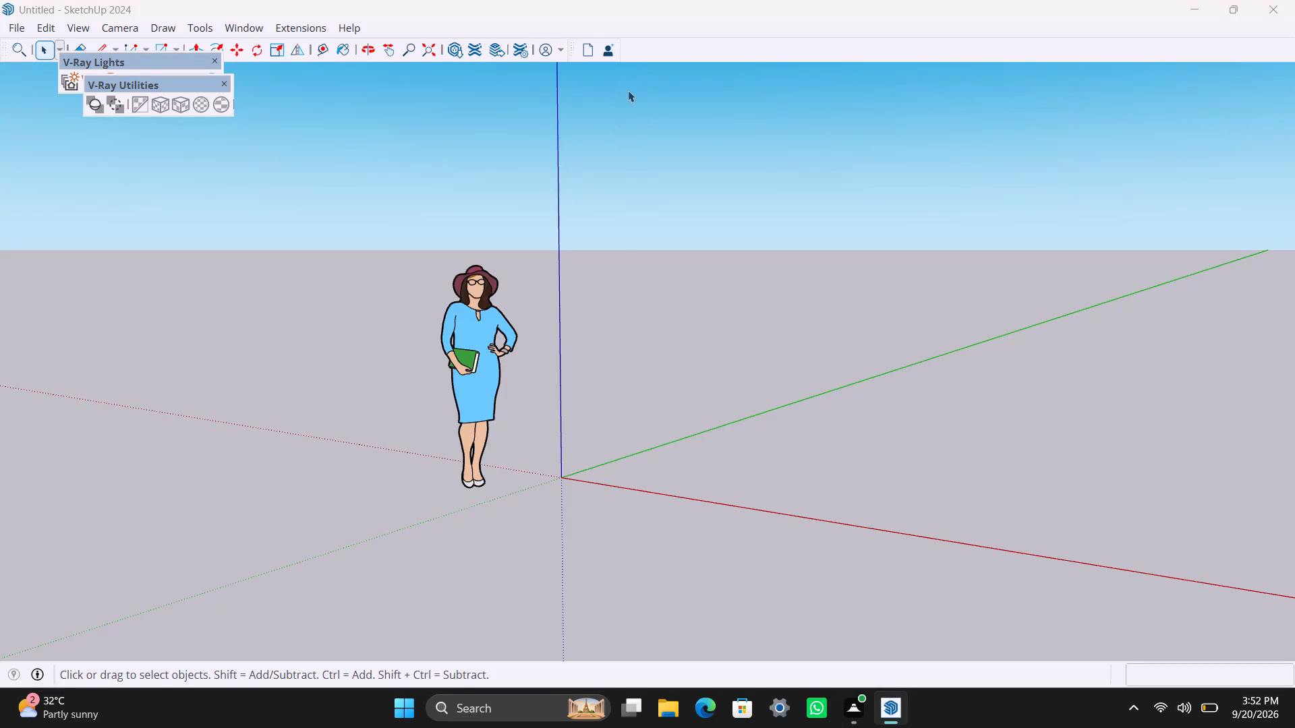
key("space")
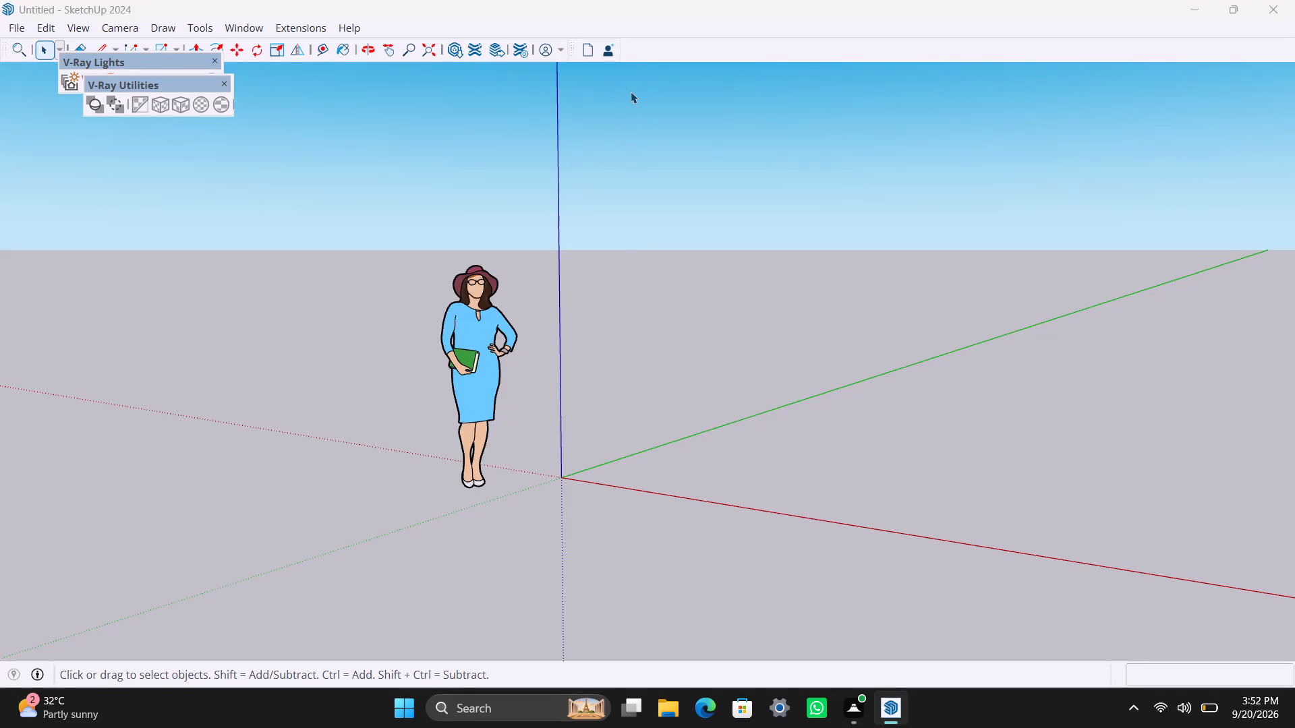
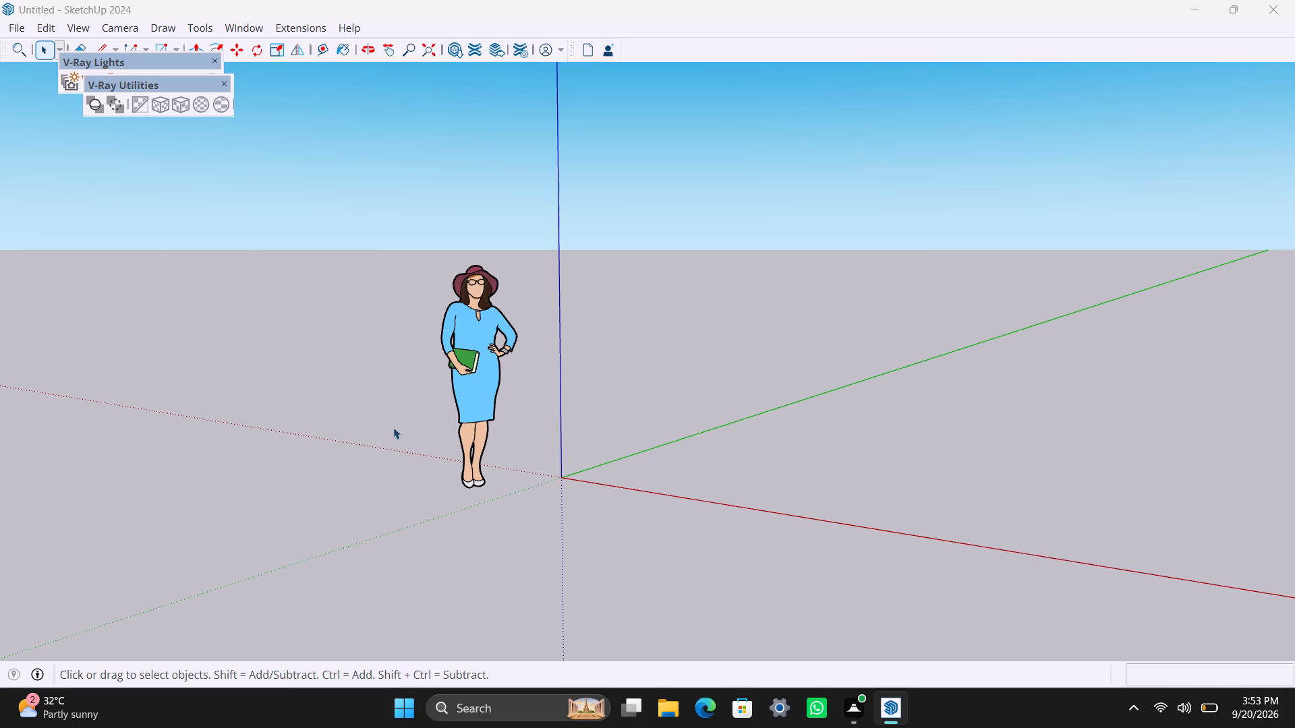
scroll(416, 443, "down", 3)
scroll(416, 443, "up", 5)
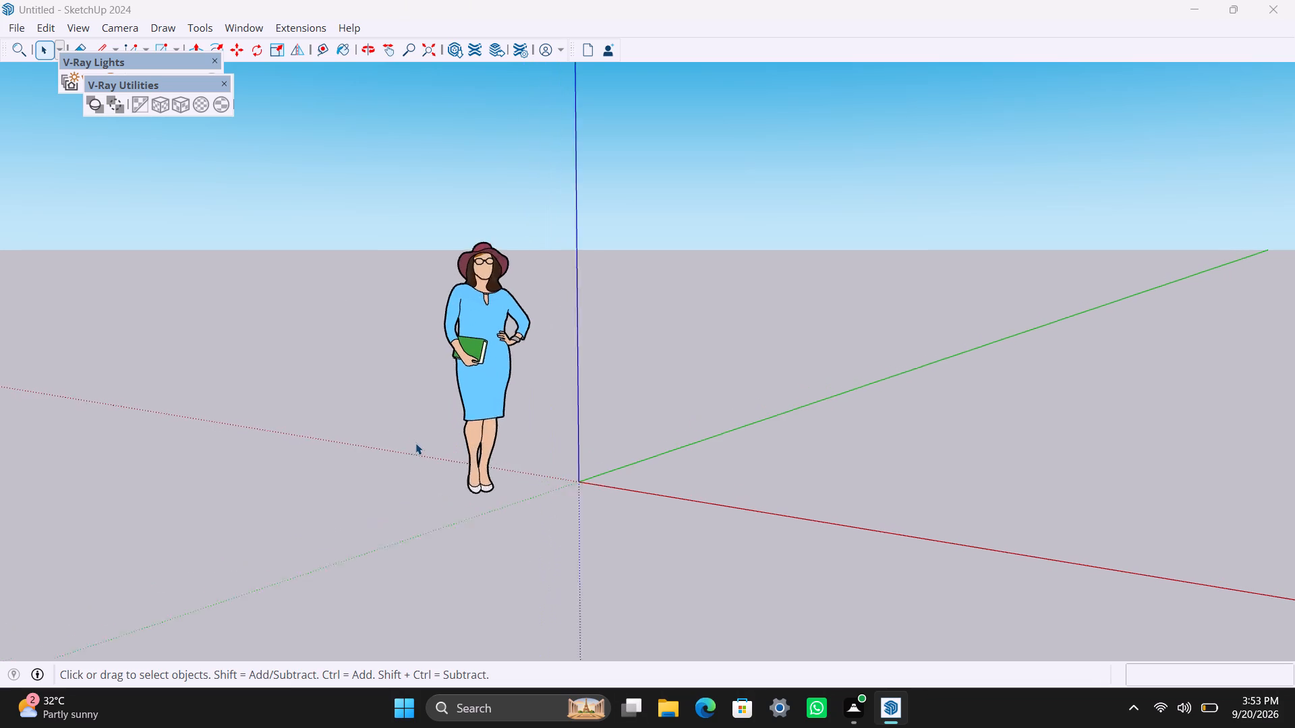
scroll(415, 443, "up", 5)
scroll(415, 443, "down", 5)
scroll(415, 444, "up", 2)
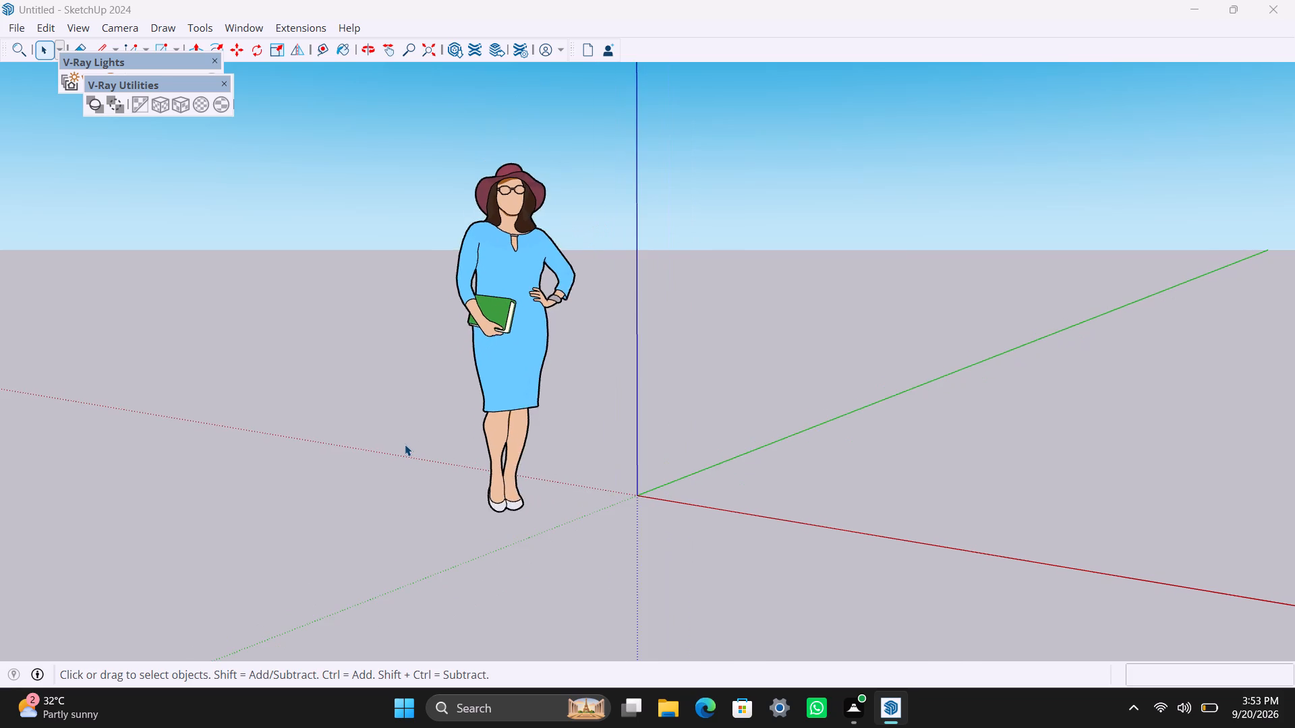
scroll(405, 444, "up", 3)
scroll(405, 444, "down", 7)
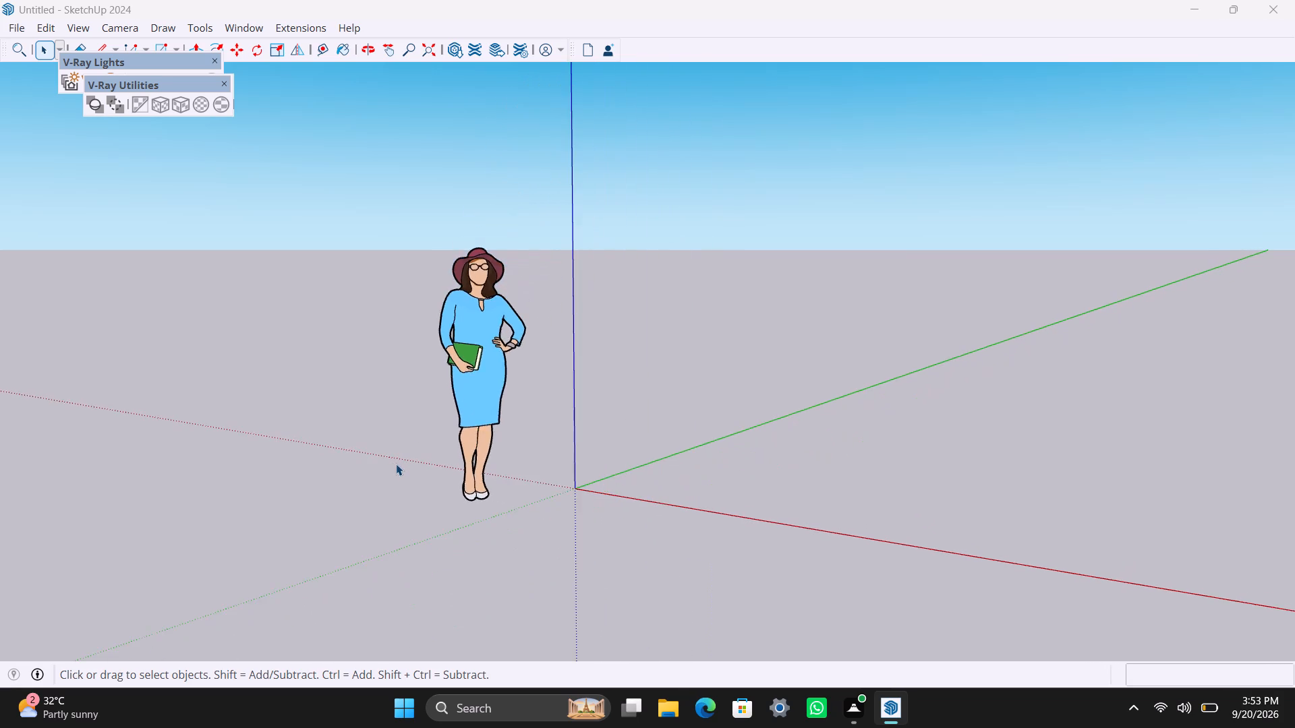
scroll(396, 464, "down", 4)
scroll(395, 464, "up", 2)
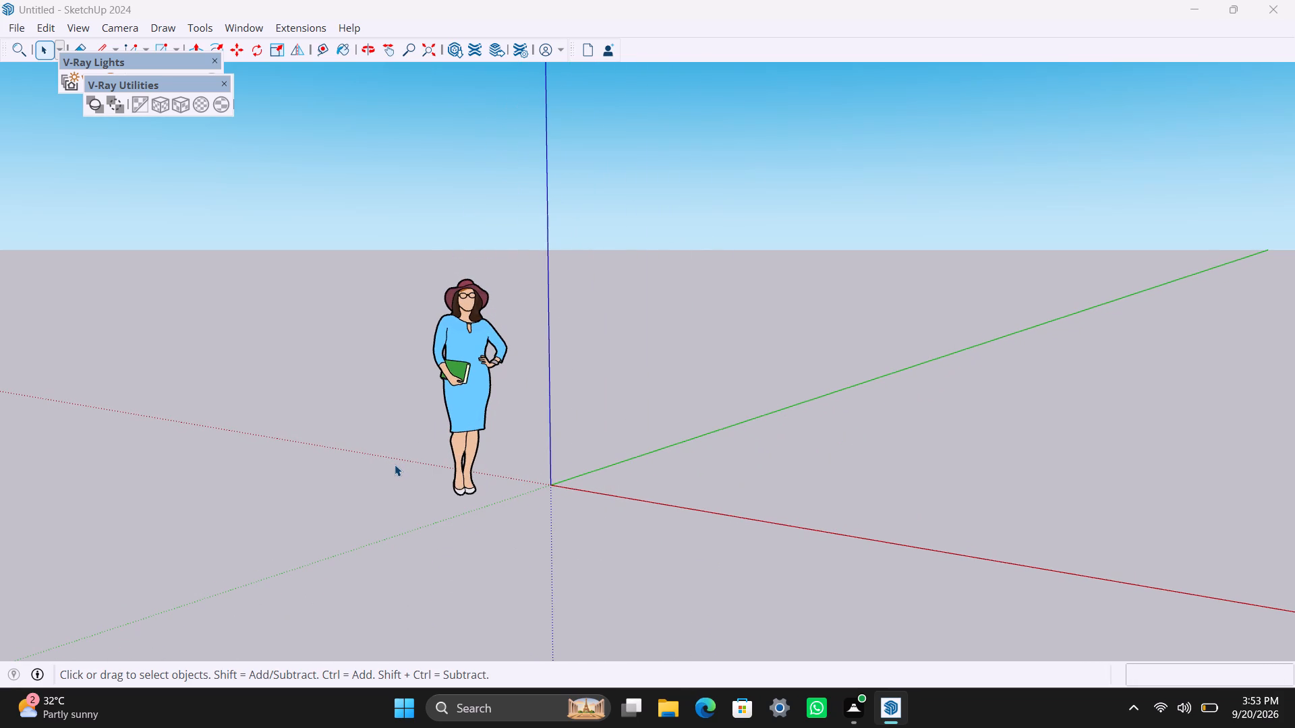
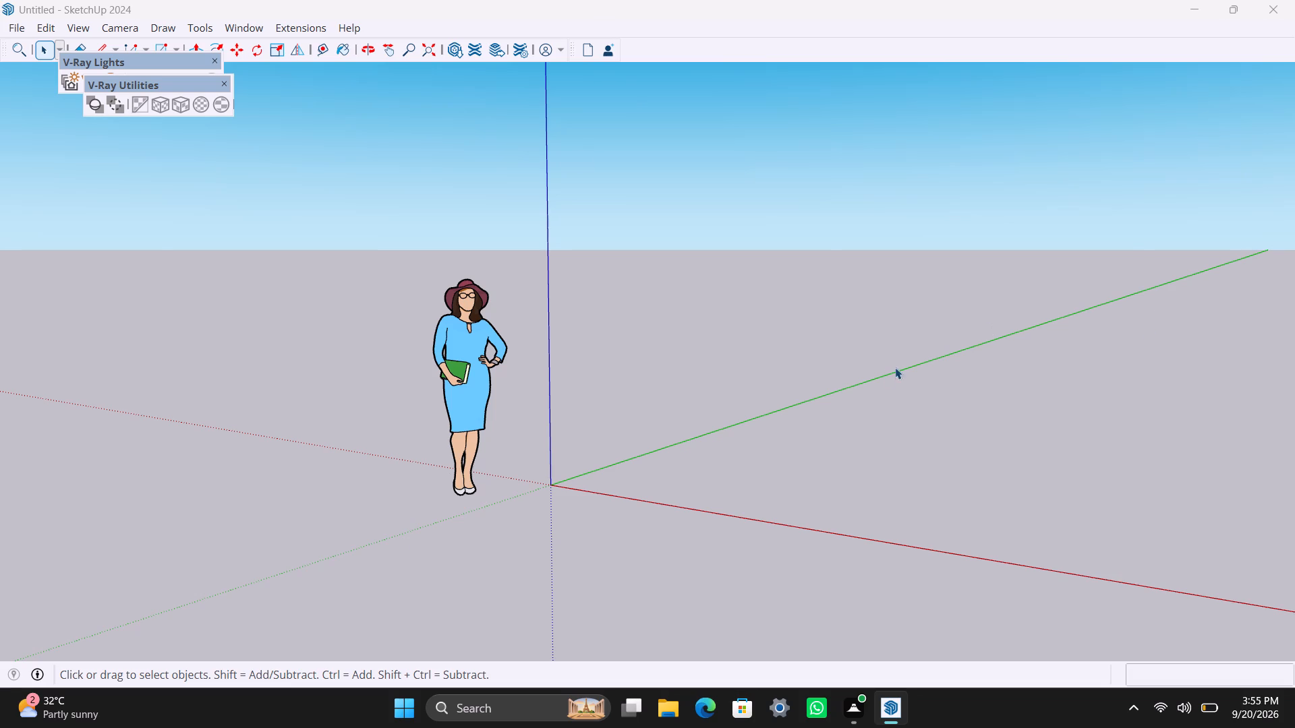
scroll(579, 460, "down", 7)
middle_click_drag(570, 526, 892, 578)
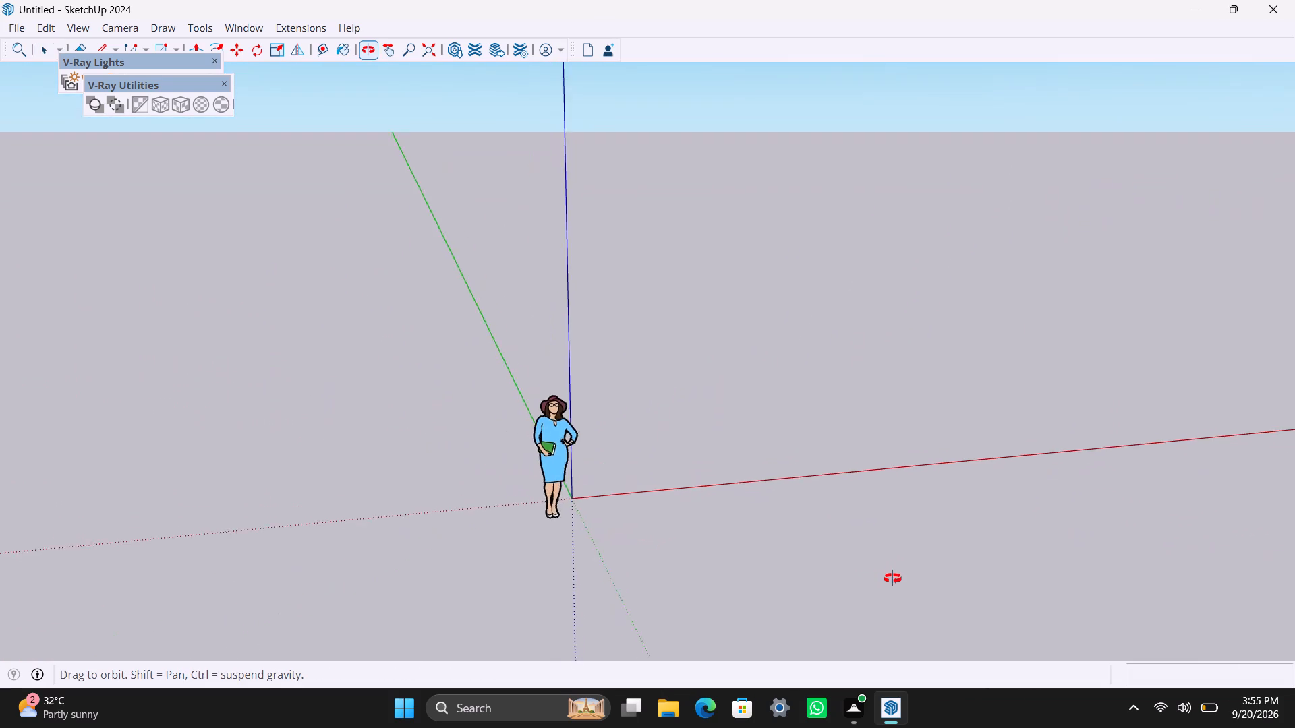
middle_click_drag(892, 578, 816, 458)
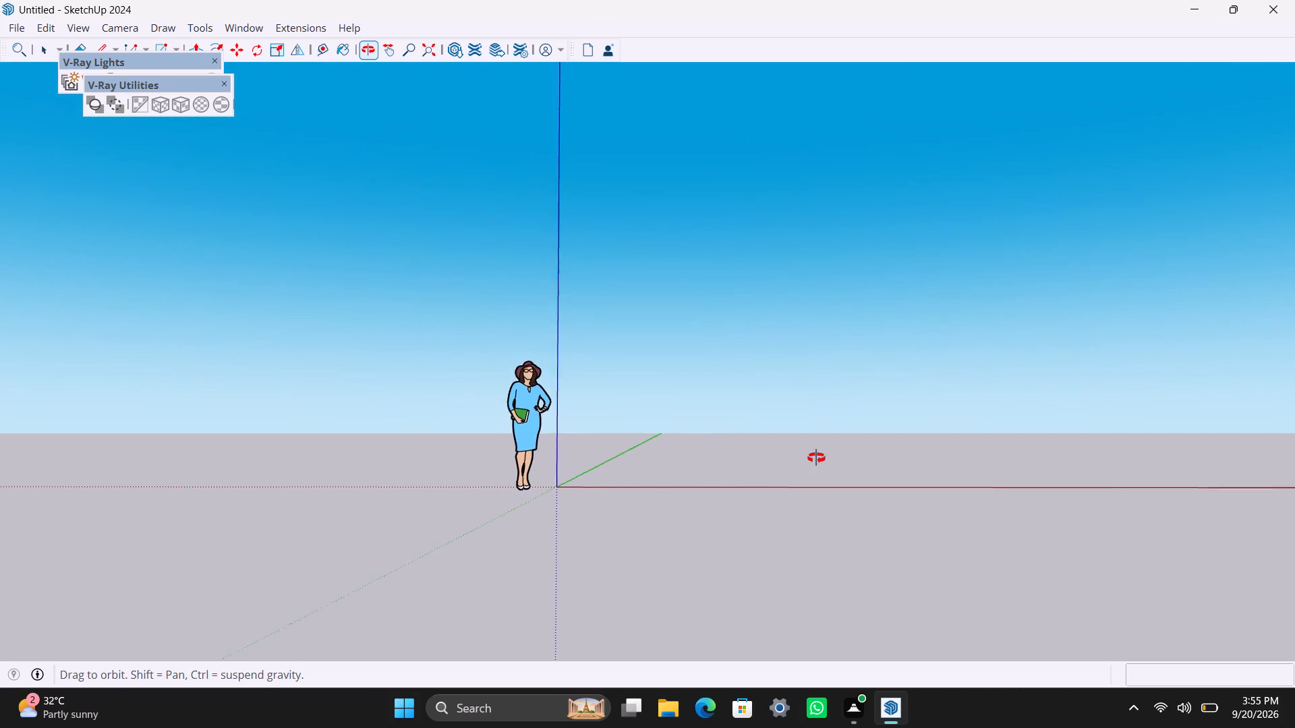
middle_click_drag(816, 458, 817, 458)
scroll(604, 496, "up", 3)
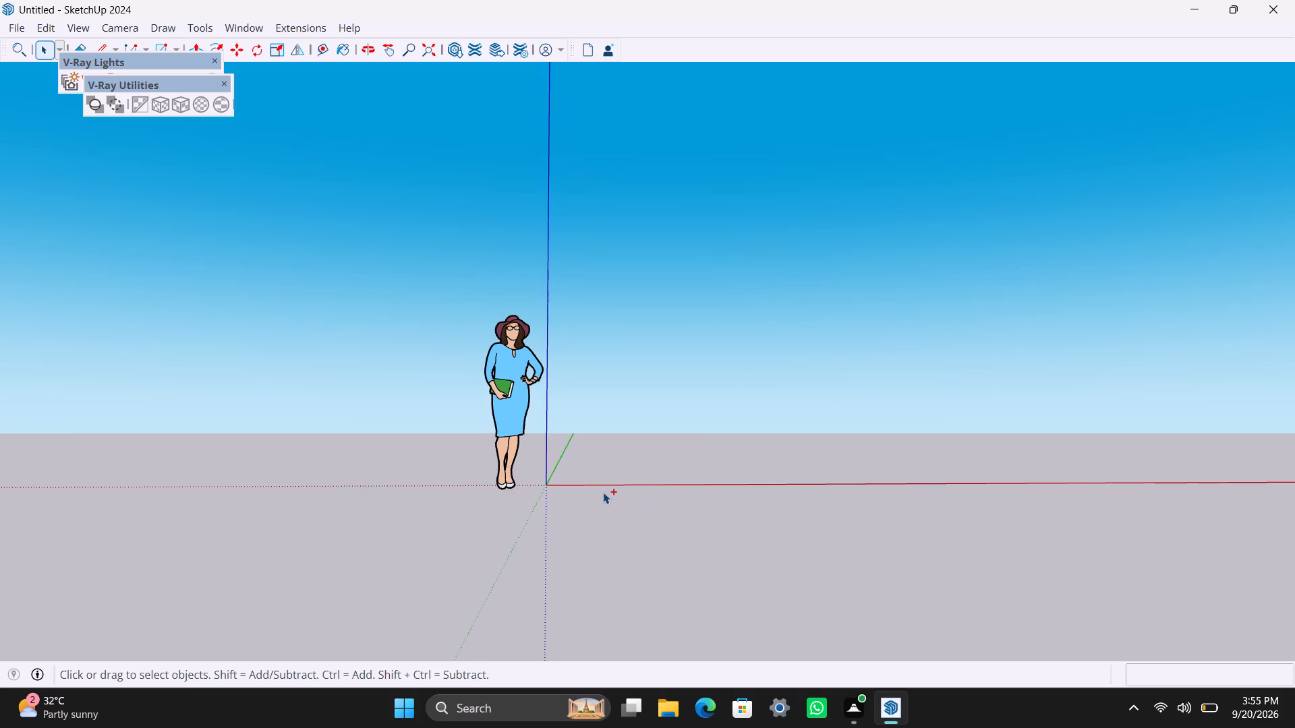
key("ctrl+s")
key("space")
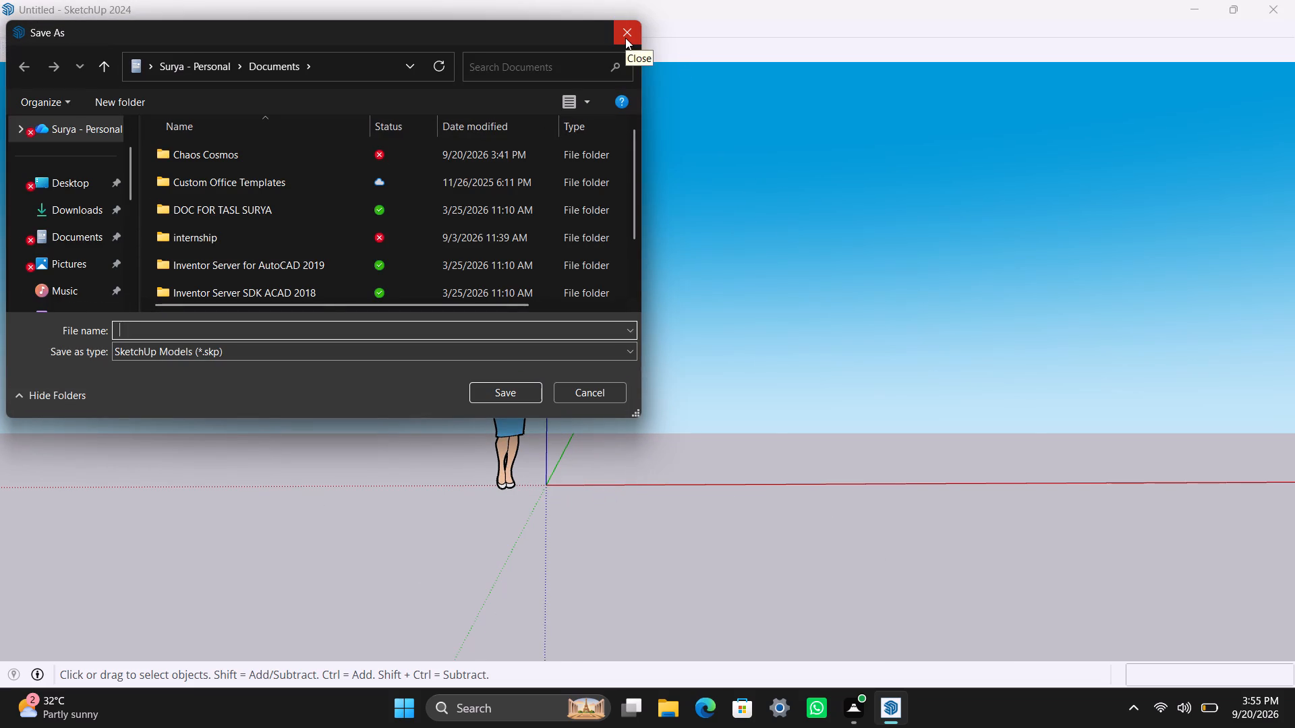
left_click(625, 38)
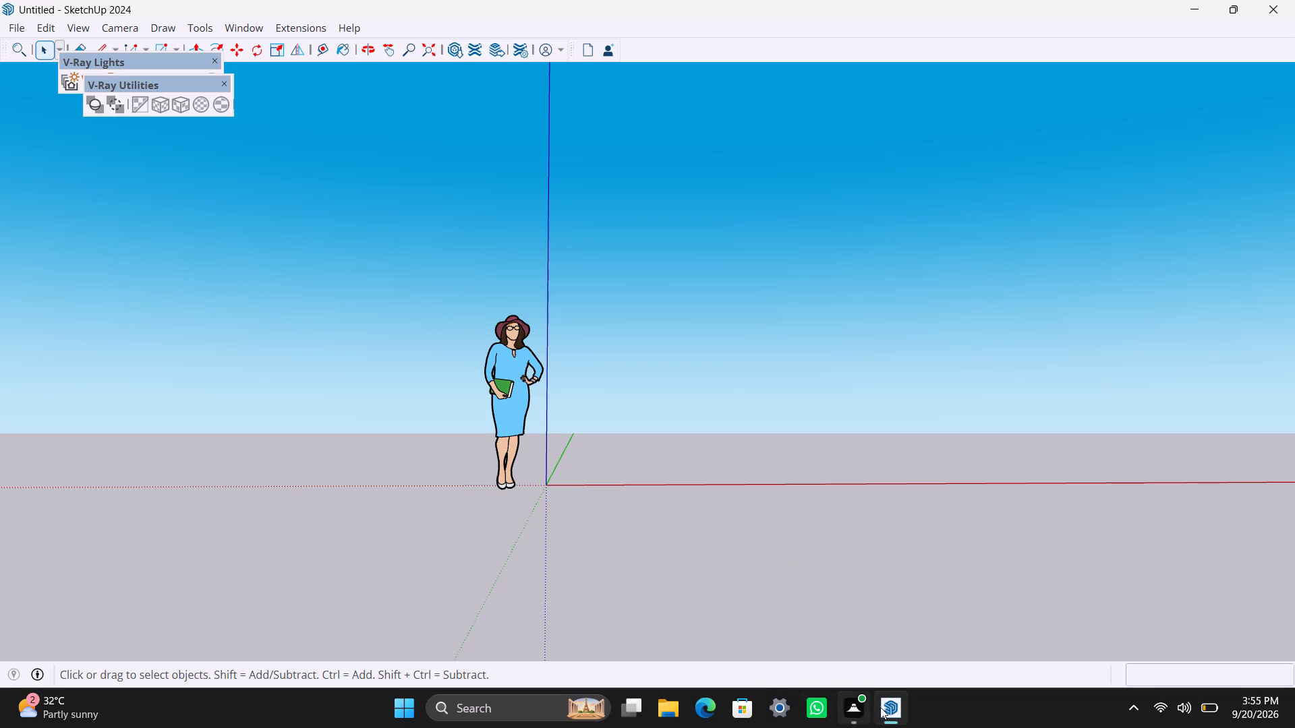
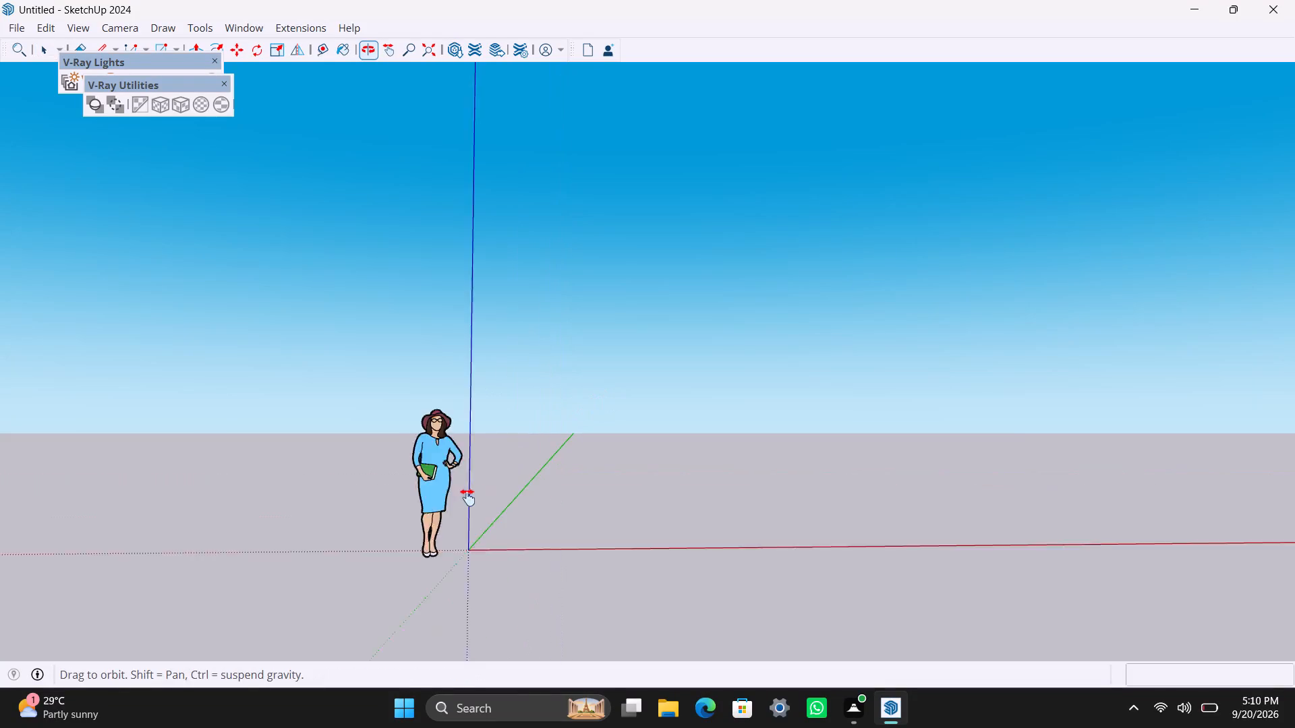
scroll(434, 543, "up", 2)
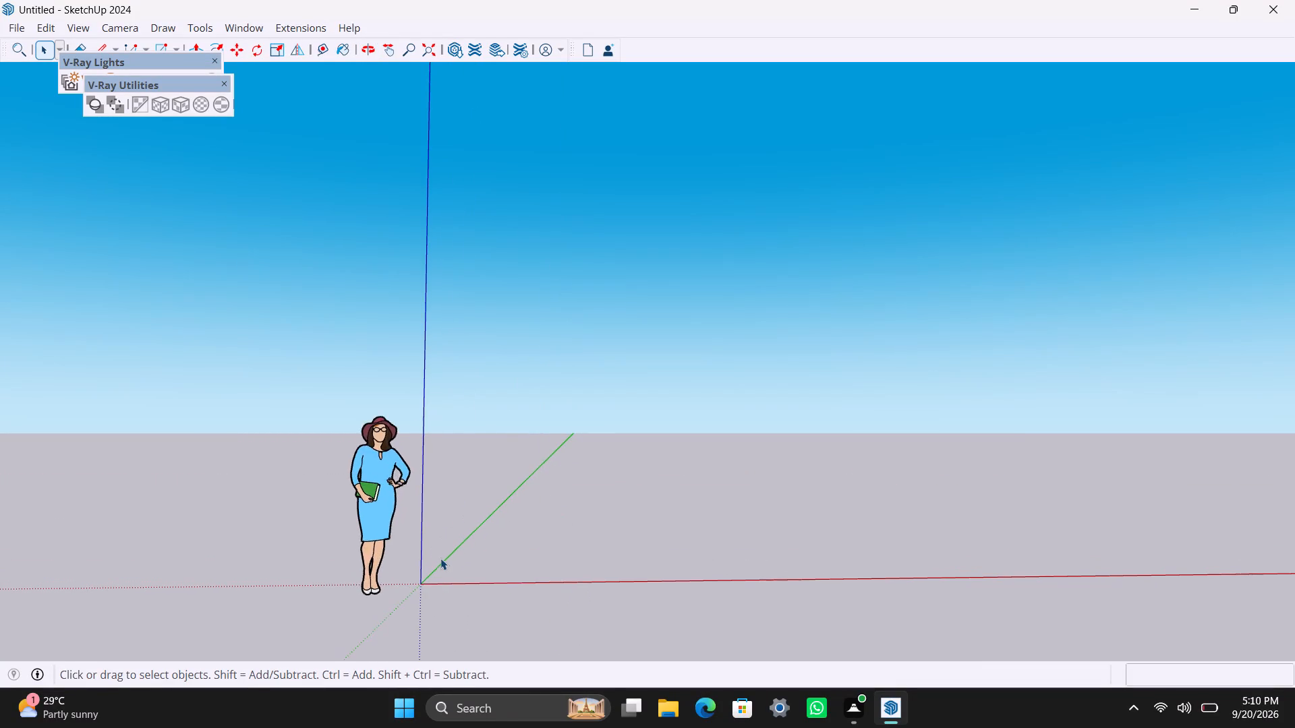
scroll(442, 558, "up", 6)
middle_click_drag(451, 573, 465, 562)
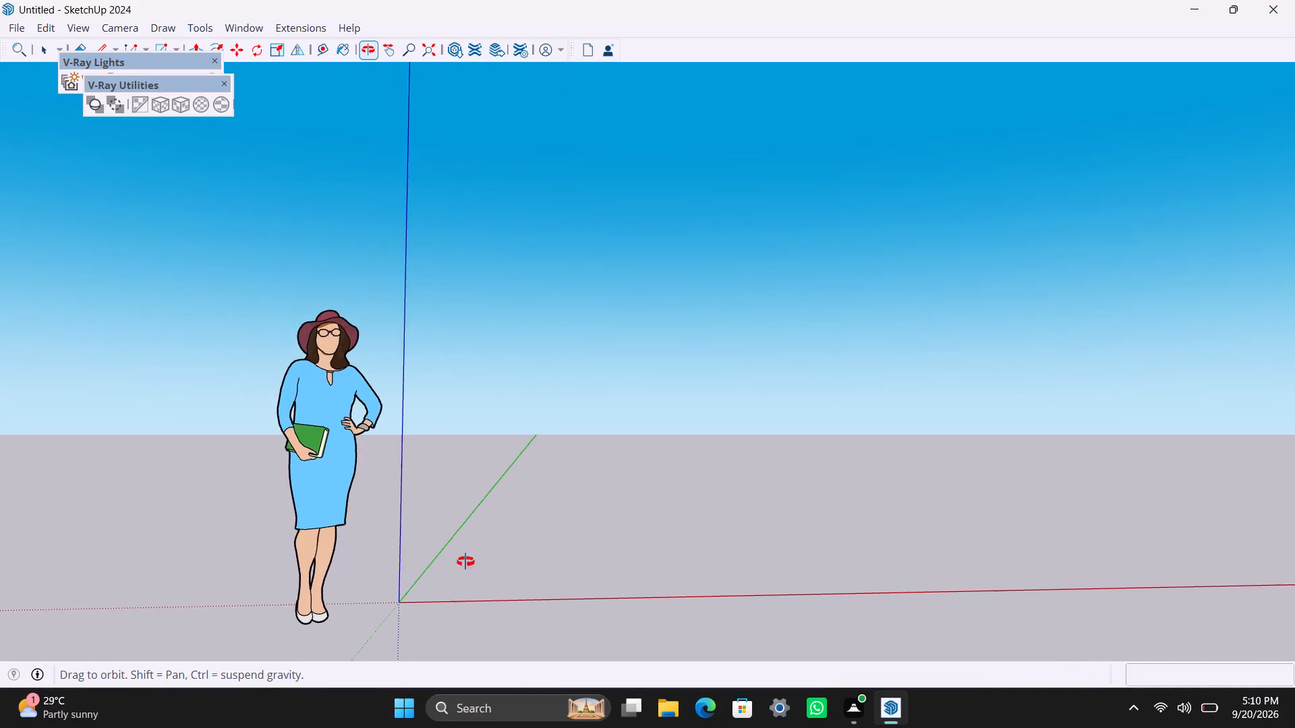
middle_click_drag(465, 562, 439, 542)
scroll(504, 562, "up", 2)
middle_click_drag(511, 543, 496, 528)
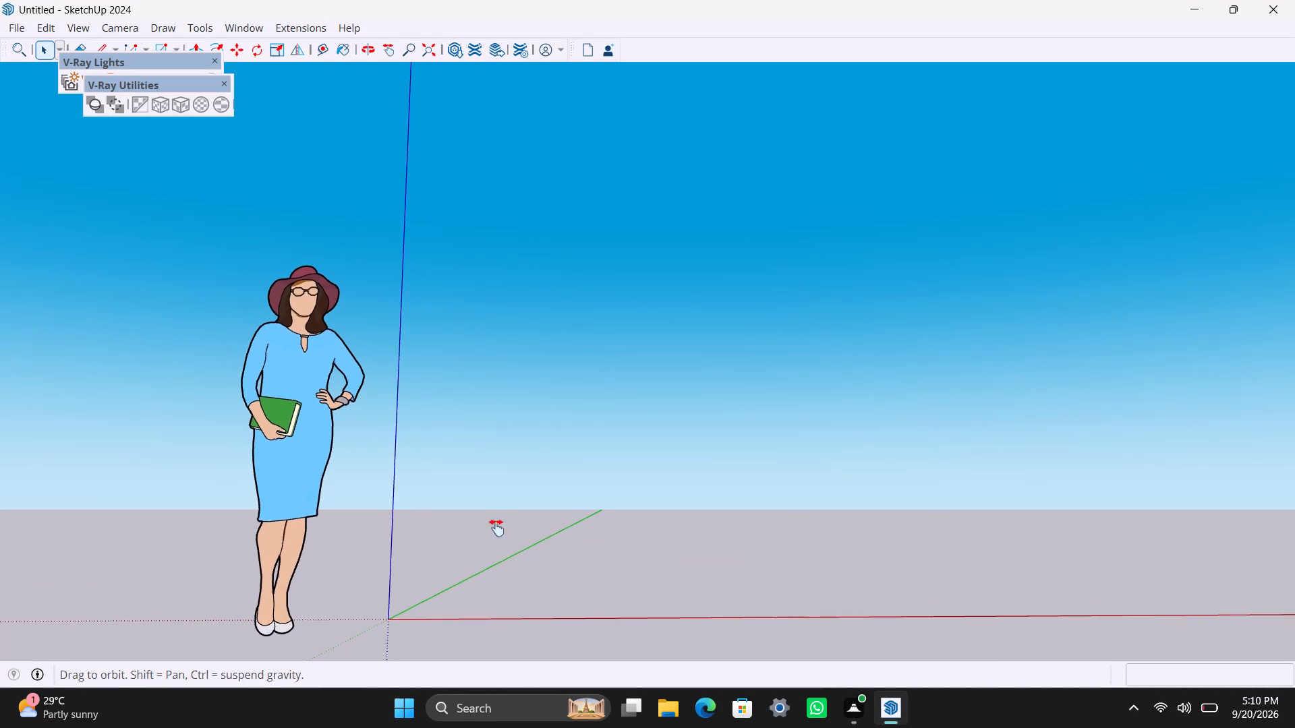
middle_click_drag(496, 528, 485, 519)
Save the model as "20'x38' HP" in the sketch up folder inside Documents > internship.
key("ctrl+s")
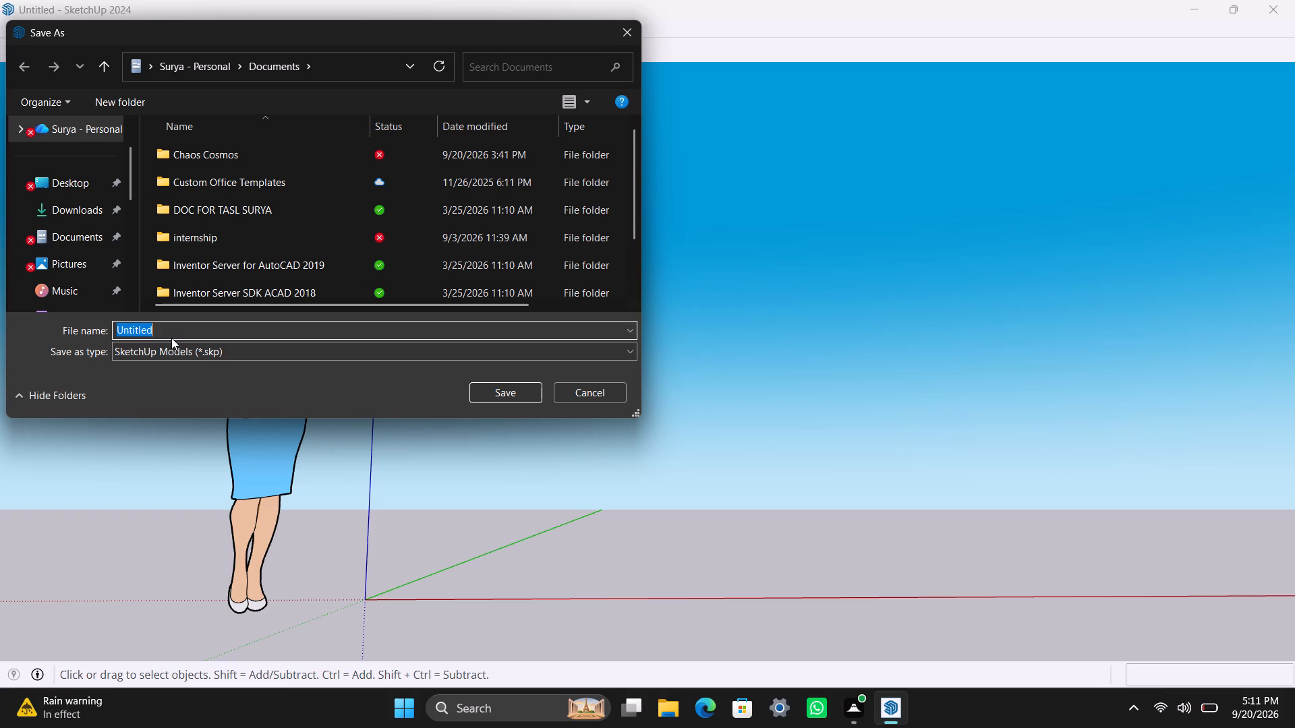
type("20'")
key("BackSpace")
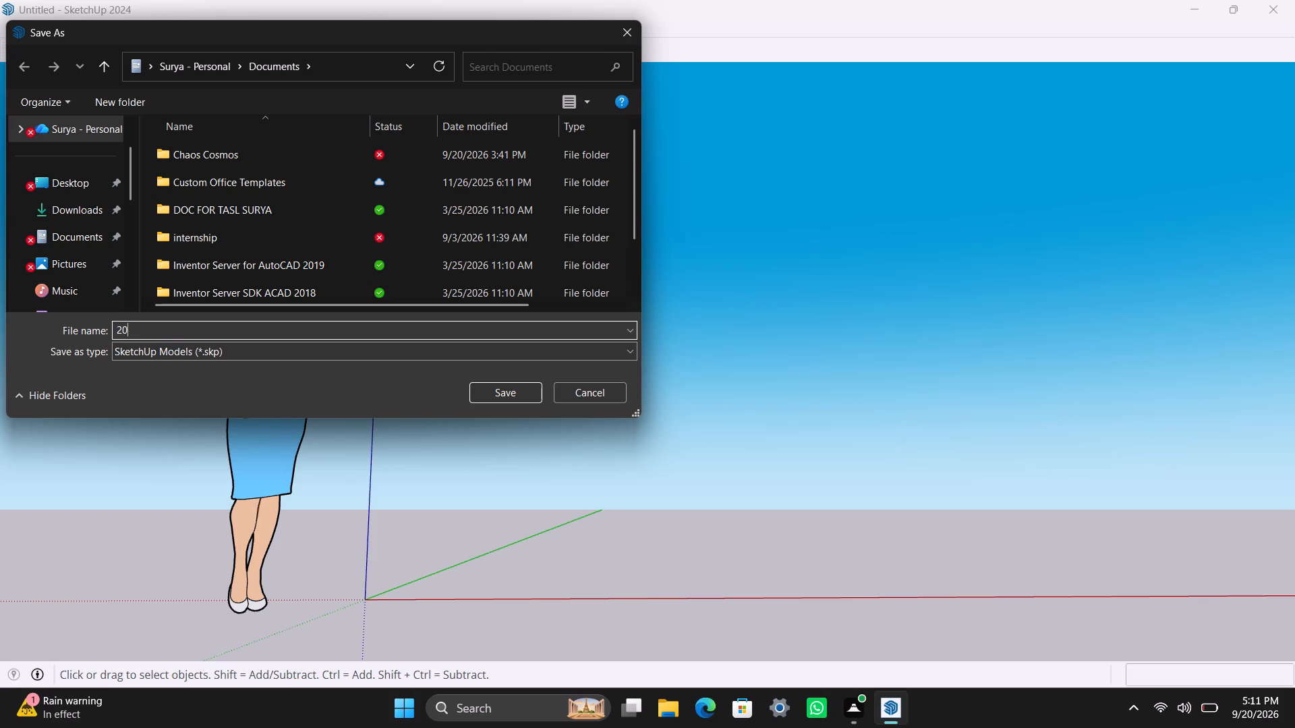
key("apostrophe")
type("x38'")
key("space")
type("HP")
double_click(203, 233)
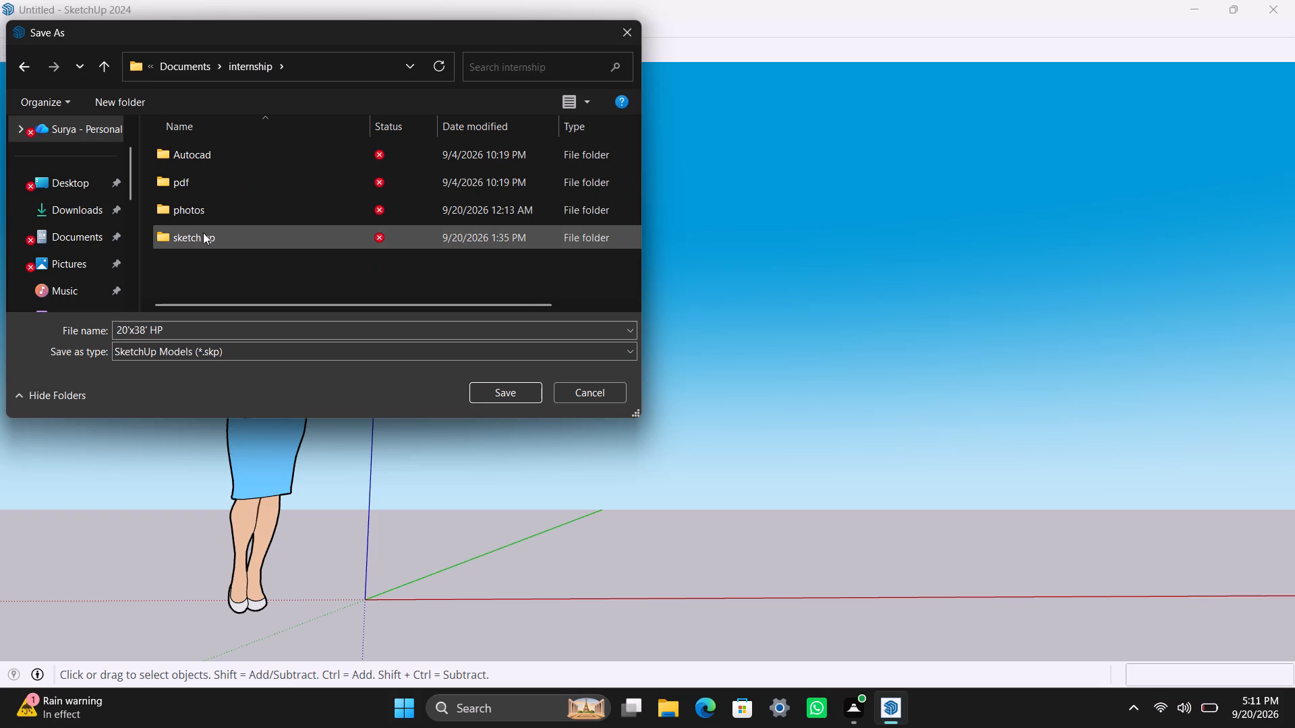
double_click(203, 233)
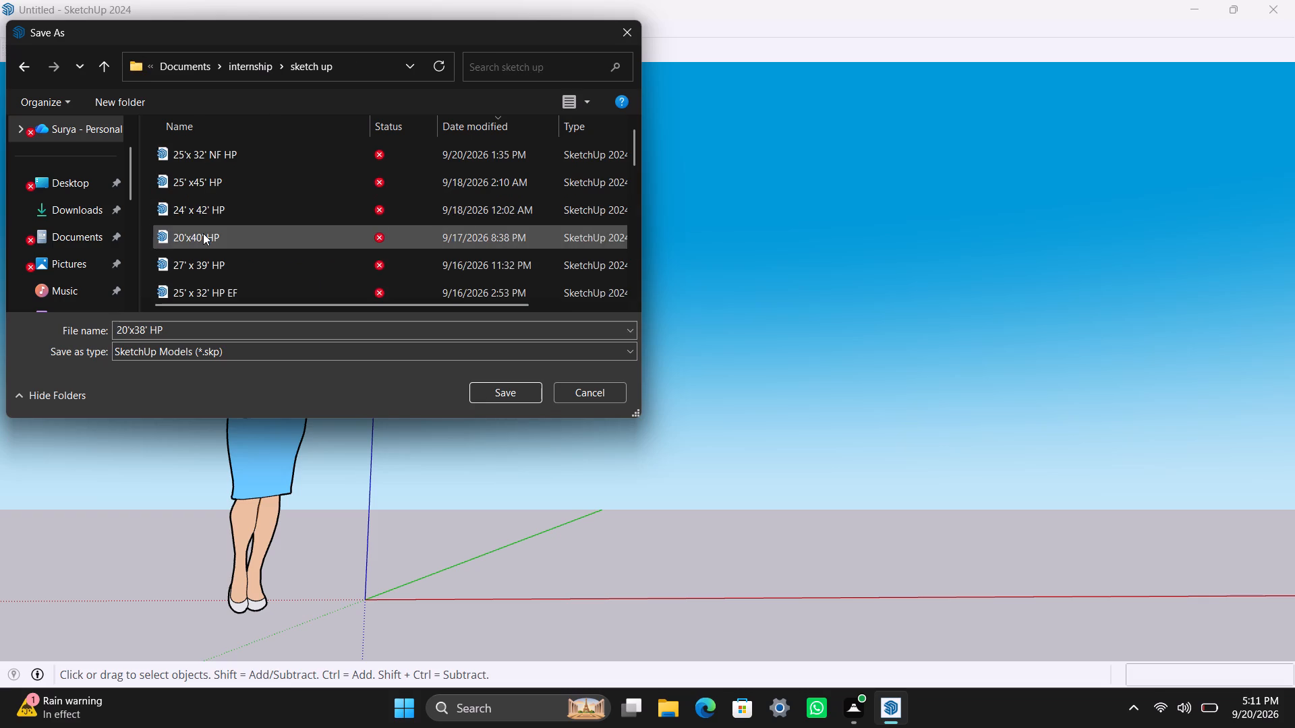
left_click(481, 387)
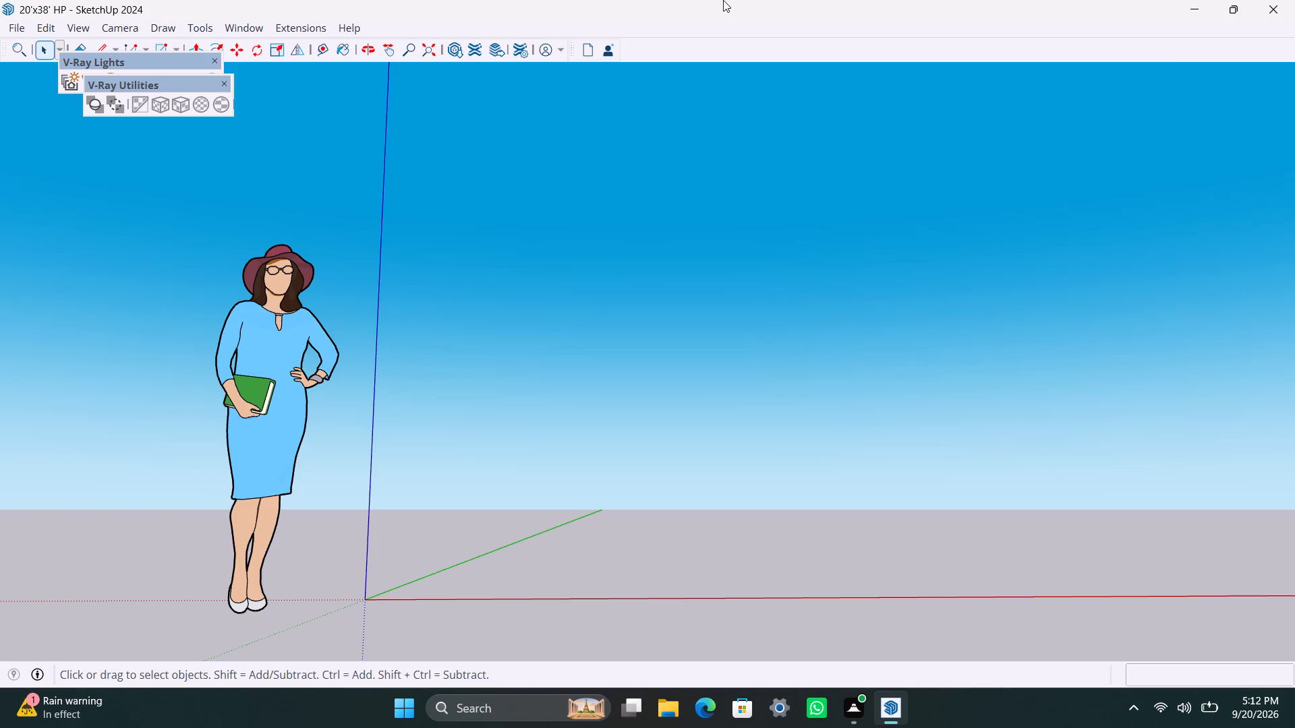
Draw a 20' line along the red axis direction on the ground, just behind the red axis.
scroll(558, 471, "down", 1)
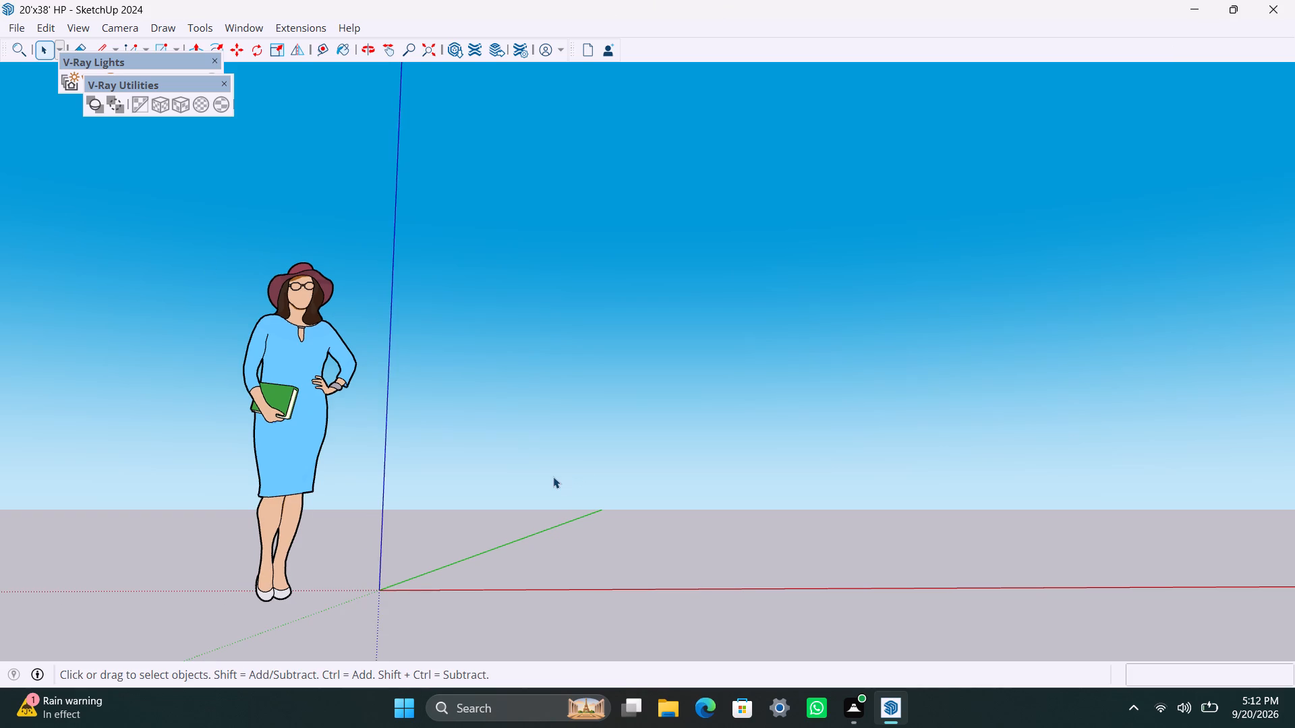
key("l")
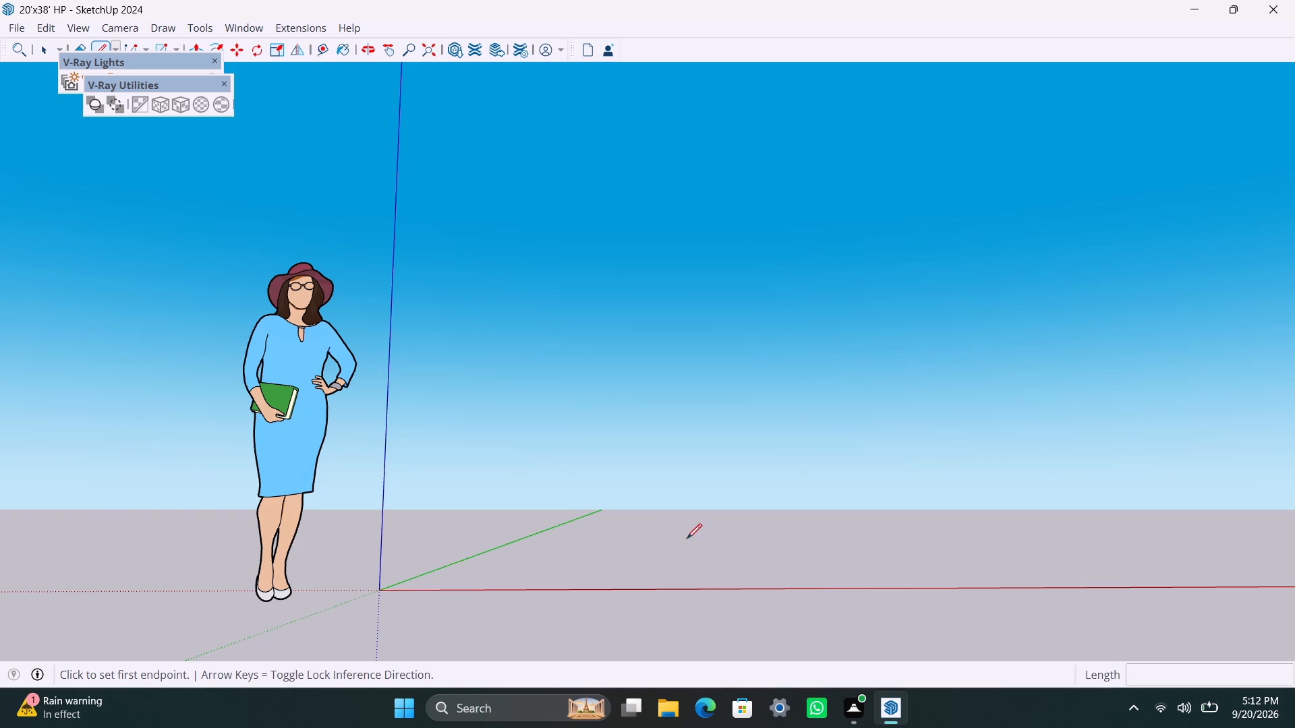
left_click(653, 547)
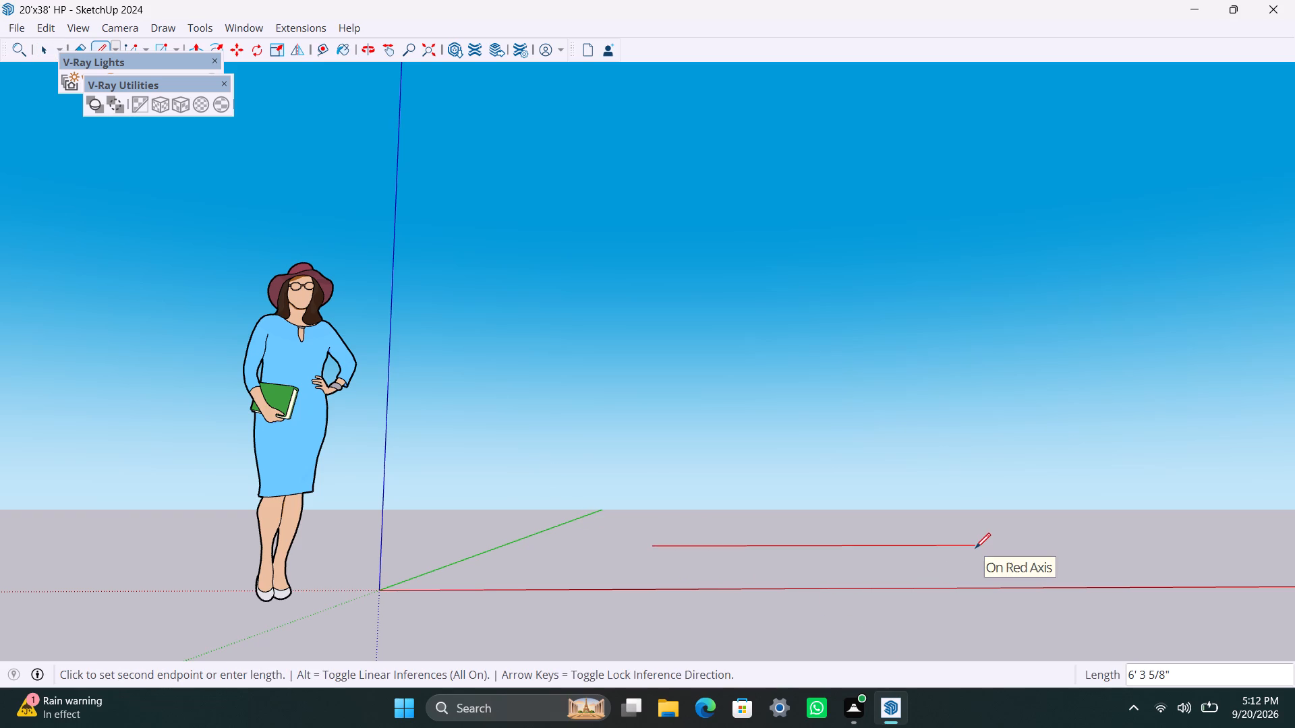
type("20'")
key("Return")
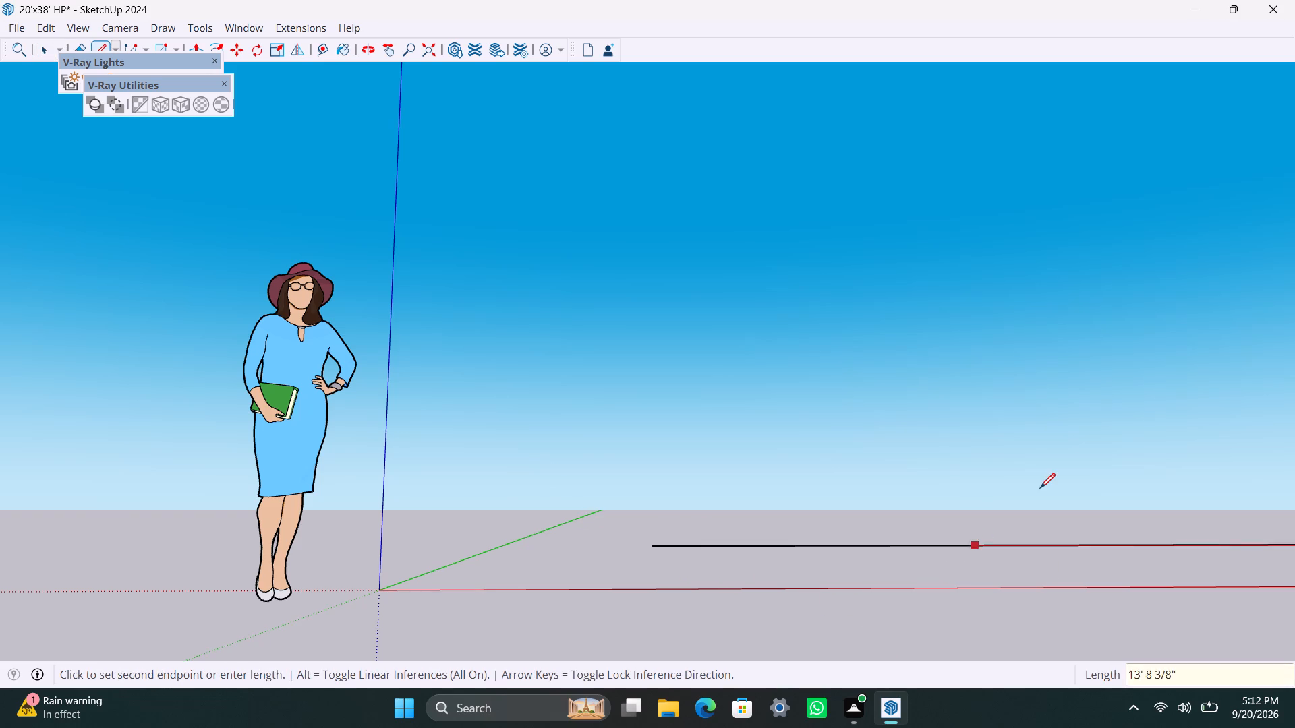
Draw a 38' line parallel to the green axis from the far end of the 20' line.
scroll(1041, 487, "down", 16)
middle_click_drag(1011, 575, 967, 601, "shift")
middle_click_drag(849, 658, 799, 679, "shift")
middle_click_drag(714, 708, 192, 727, "shift")
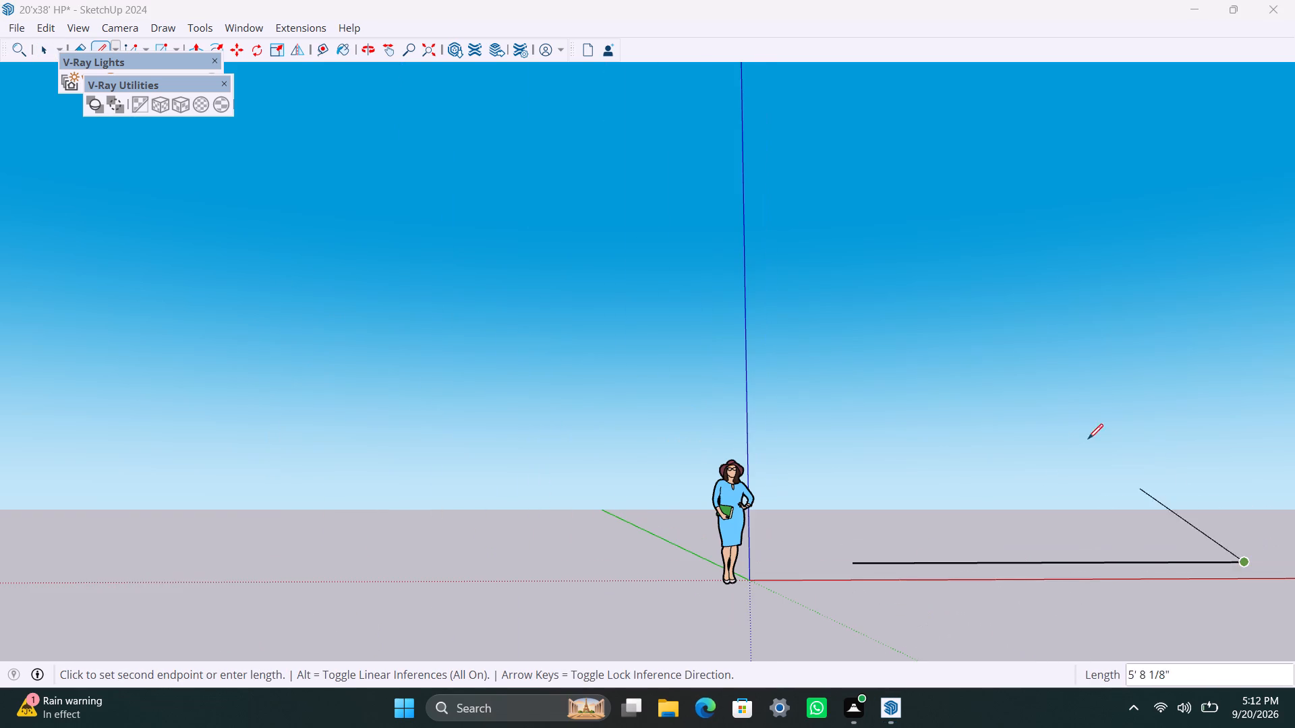
scroll(1144, 468, "down", 3)
middle_click_drag(1128, 474, 770, 606)
scroll(758, 607, "down", 2)
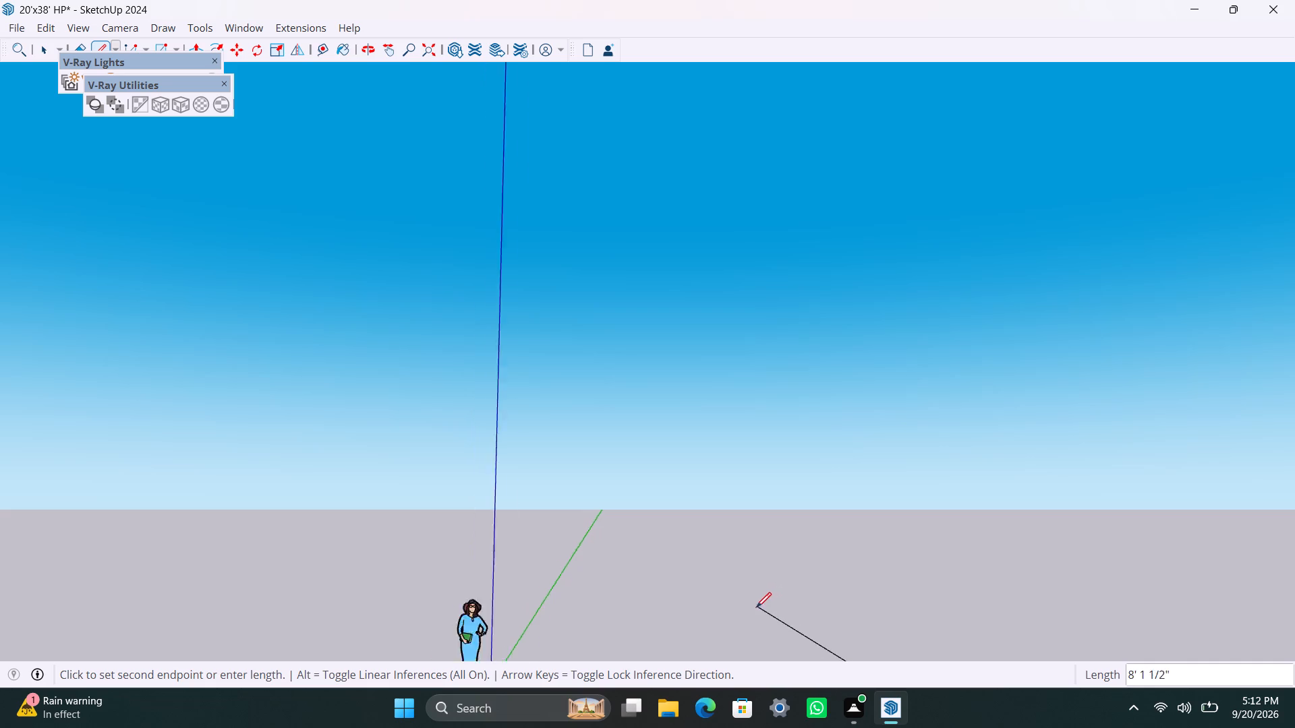
scroll(756, 607, "down", 3)
middle_click_drag(735, 485, 680, 717)
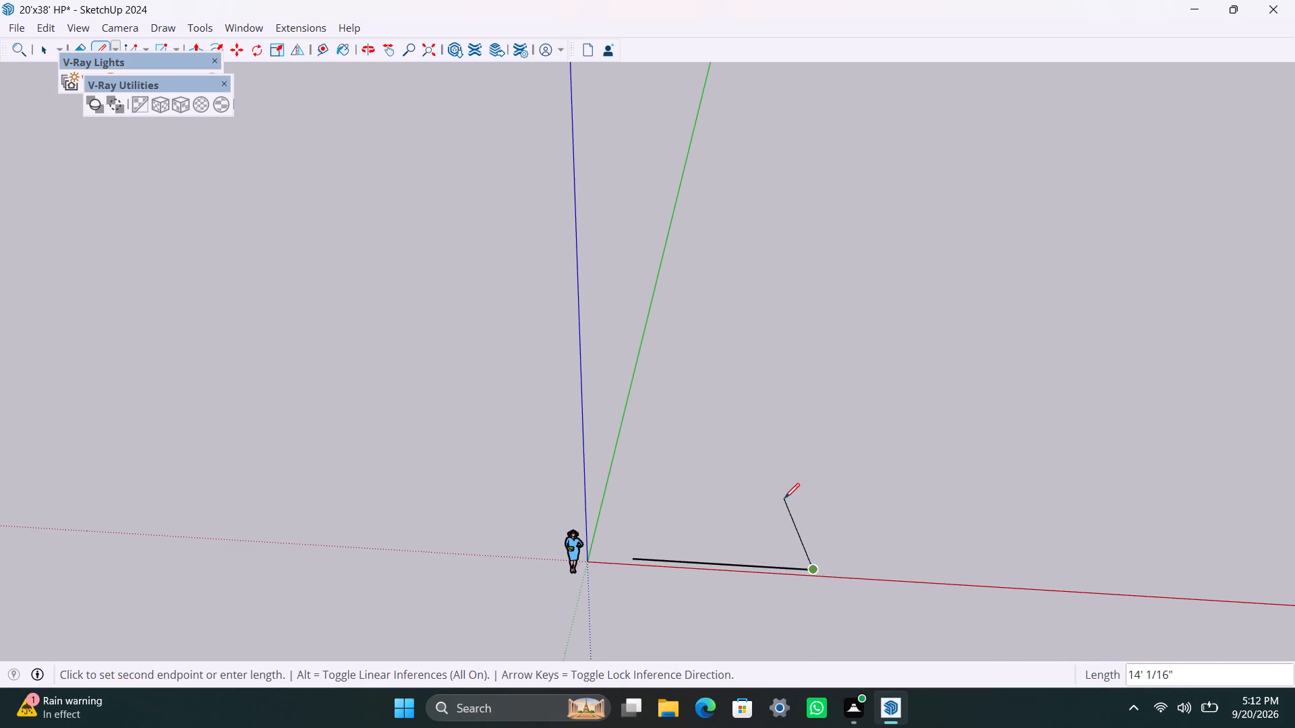
type("38")
key("Left")
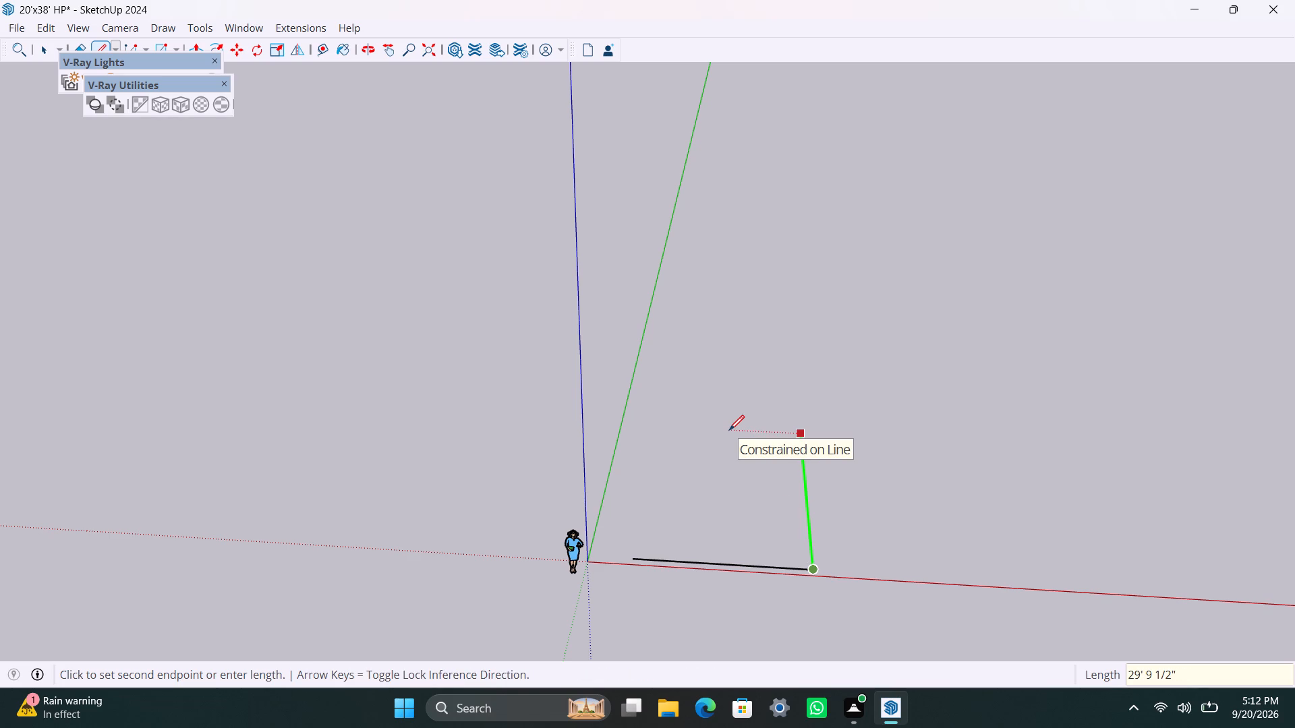
type("38'")
key("Return")
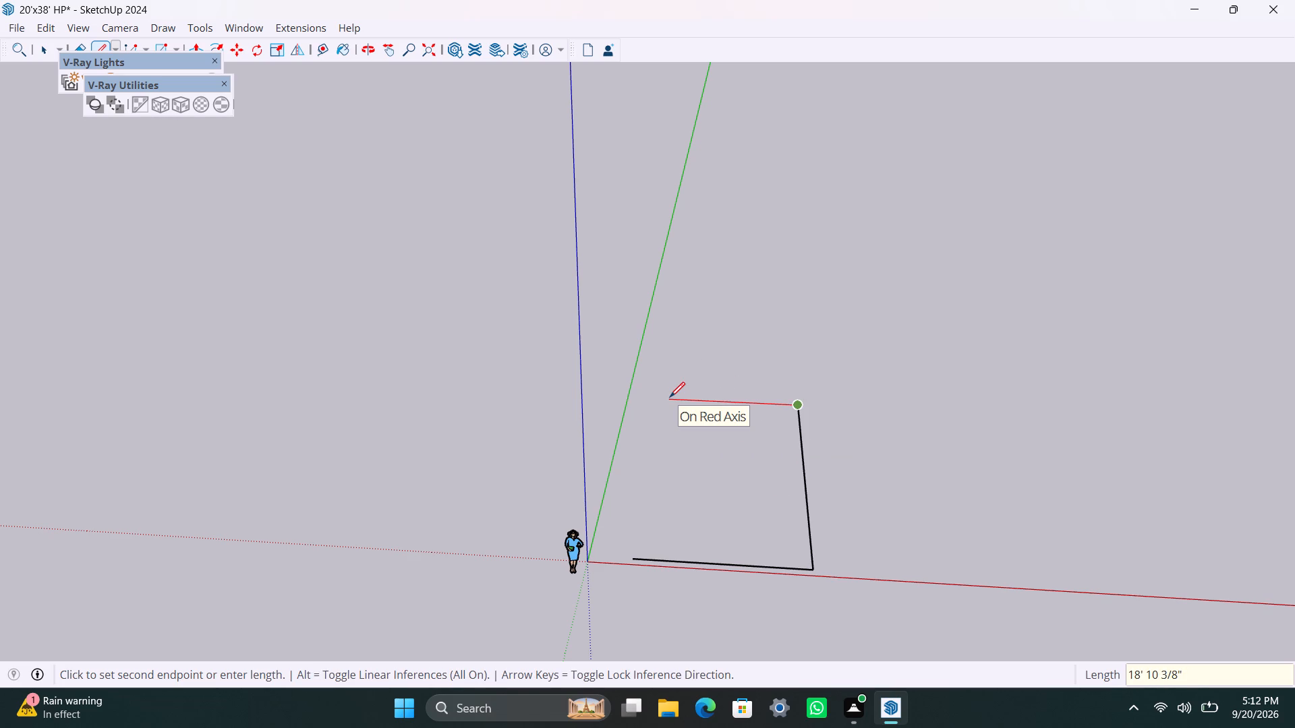
Complete the rectangular outline with a 20' line parallel to the first edge and a 38' closing line.
type("20'")
key("Return")
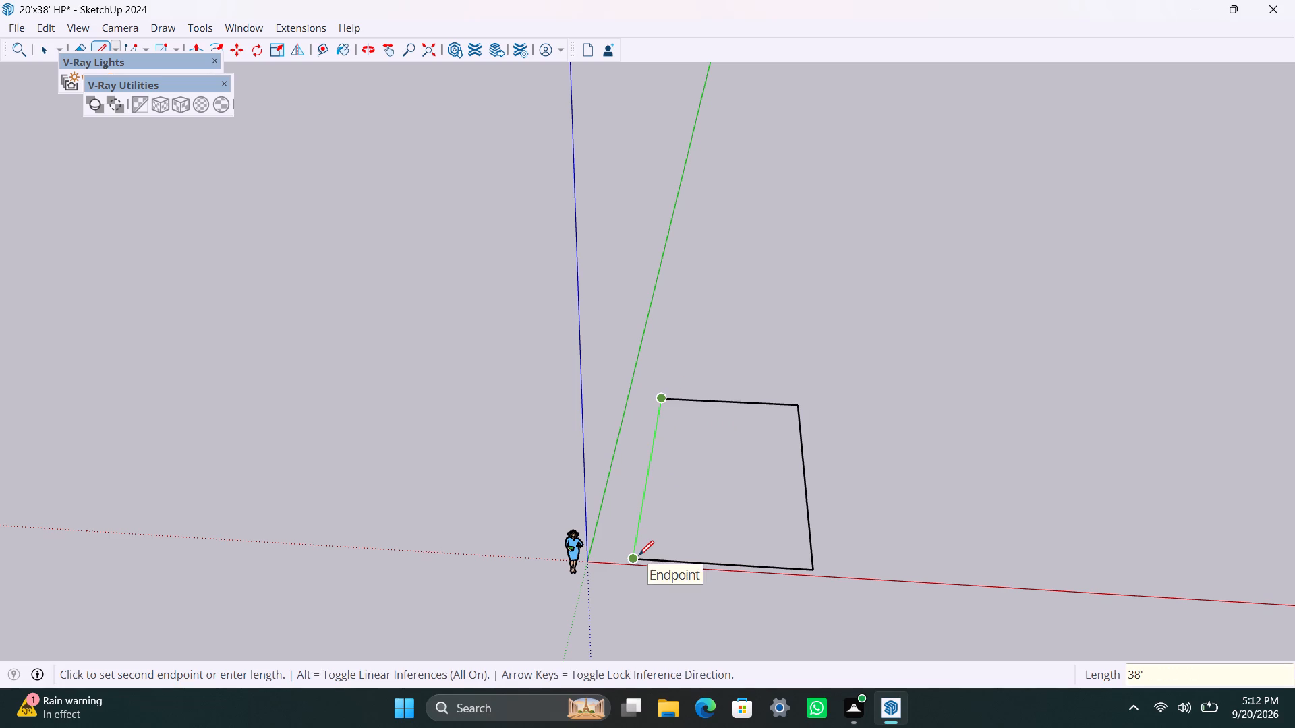
type("38'")
key("Return")
key("space")
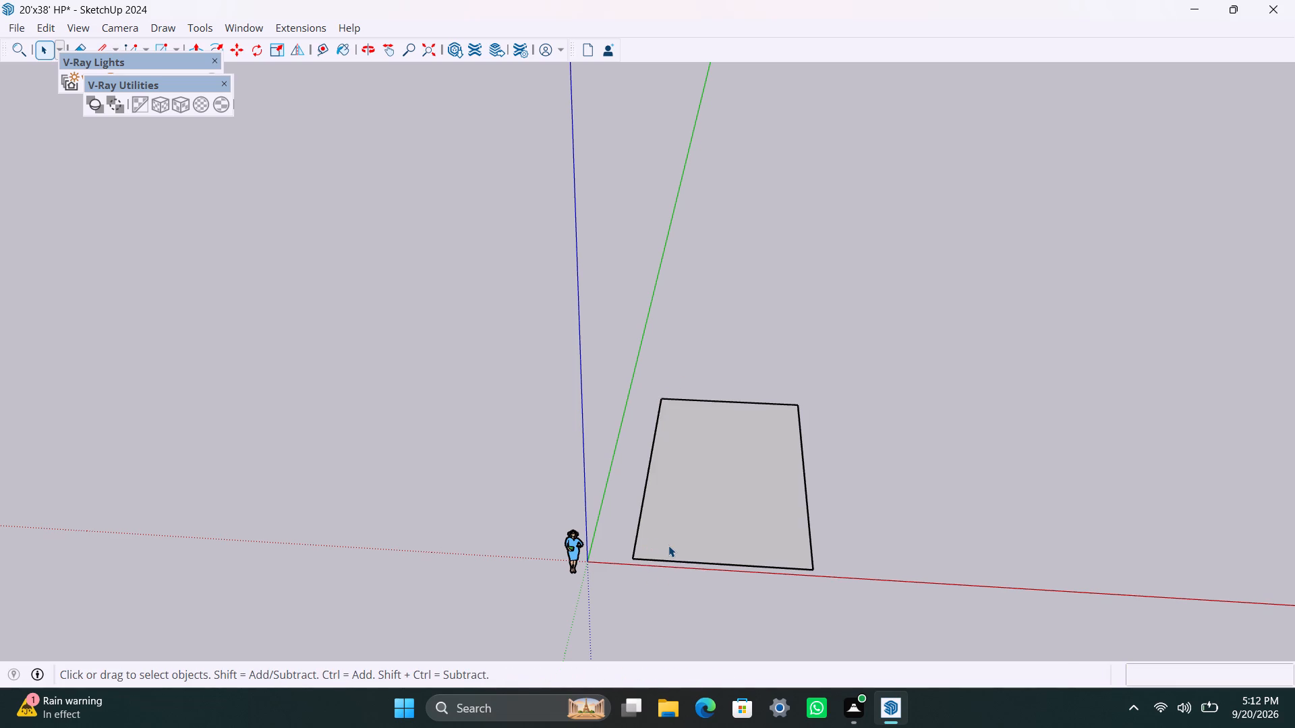
Group the rectangle's face together with its bounding edges.
double_click(668, 545)
right_click(668, 545)
left_click(783, 317)
Inside the rectangle group, offset the outline 9" inward for the outer wall thickness, then leave the group.
scroll(676, 518, "up", 2)
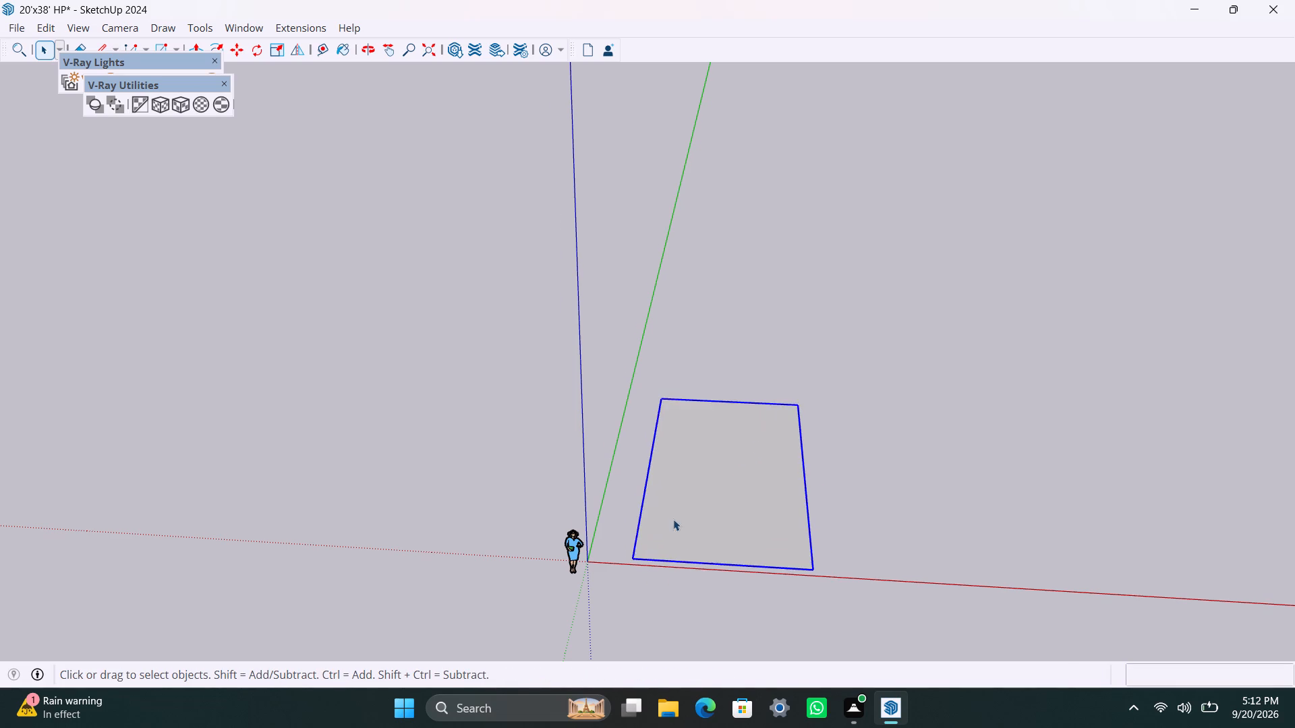
scroll(673, 519, "up", 2)
triple_click(682, 466)
key("f")
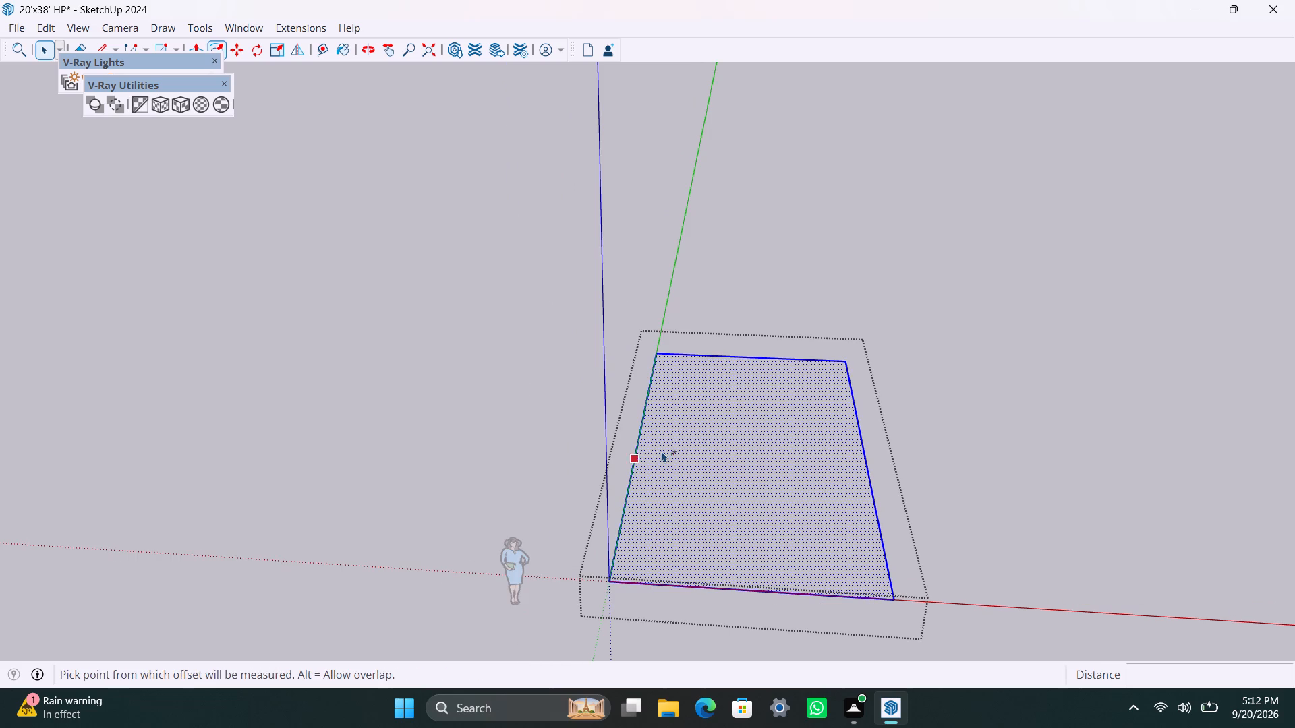
left_click(662, 451)
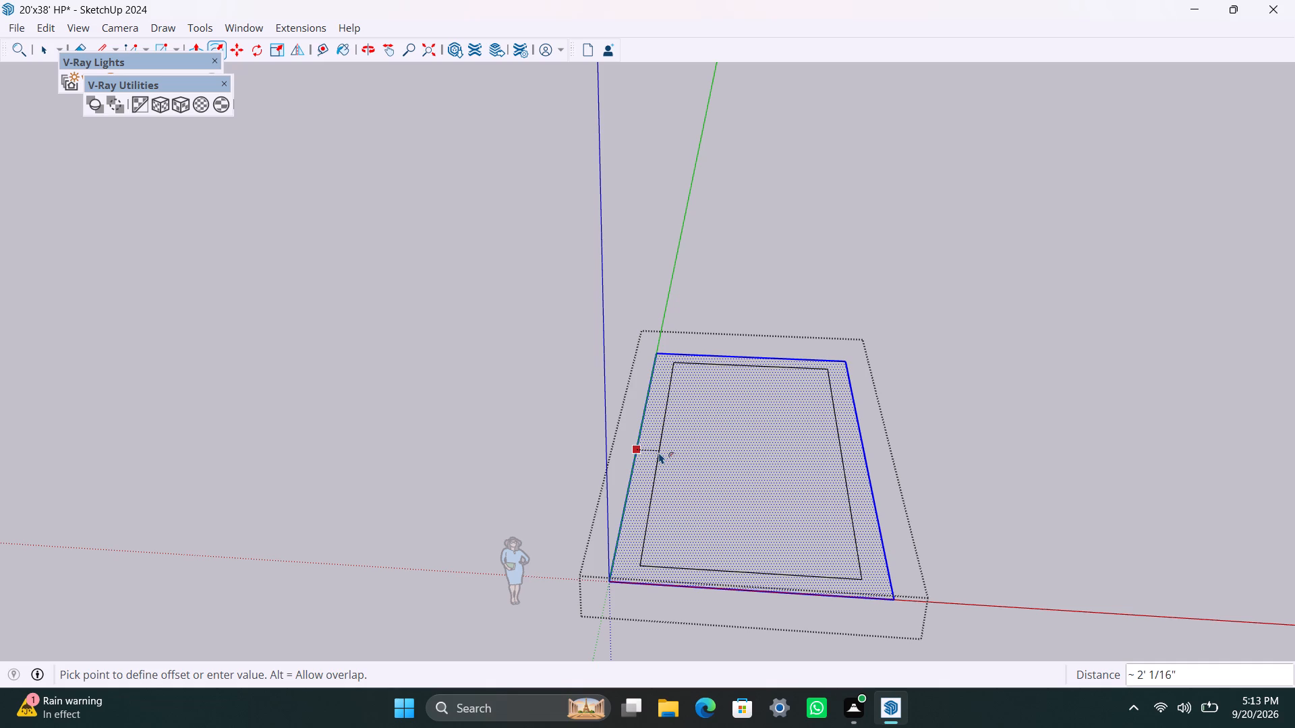
type("9\"")
key("Return")
key("space")
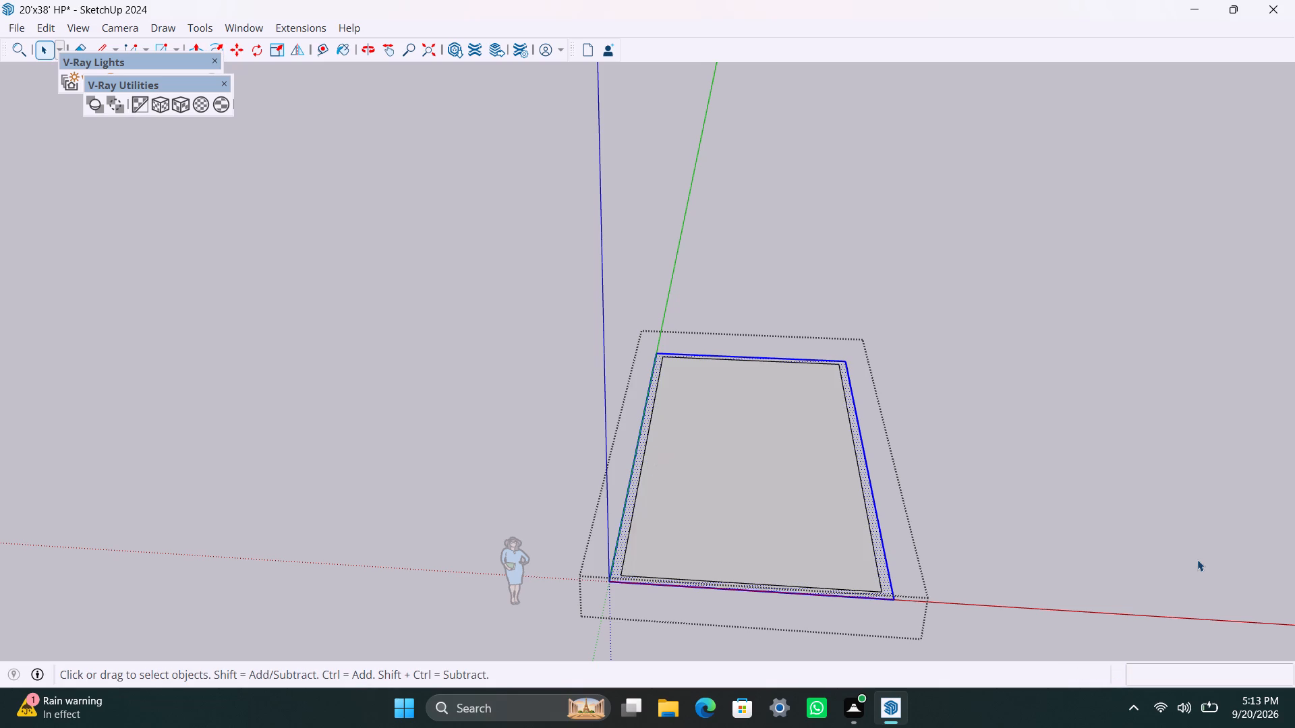
left_click(1197, 559)
Reopen the plan group and place a guide 10' inward from the inner short edge nearest the red axis.
left_click(743, 527)
scroll(708, 375, "down", 3)
middle_click_drag(686, 420, 596, 675)
scroll(782, 412, "up", 4)
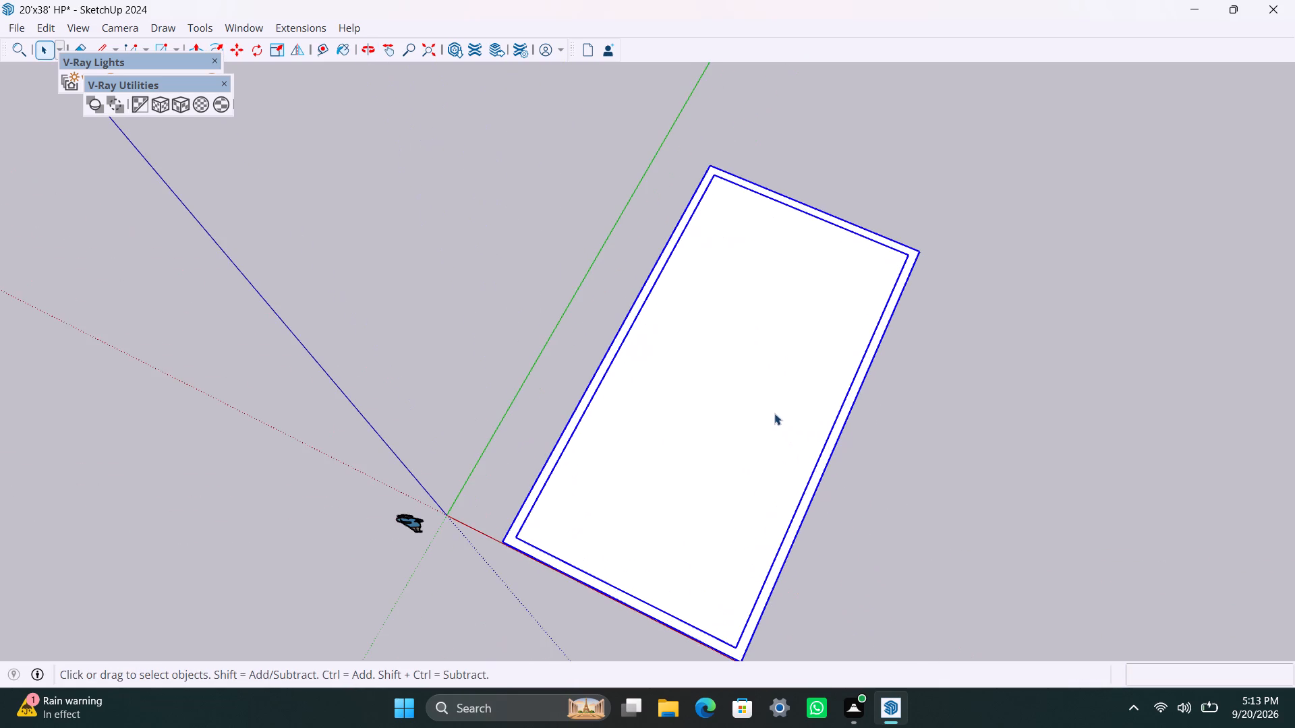
double_click(774, 413)
left_click(774, 413)
scroll(732, 479, "up", 2)
middle_click_drag(654, 541, 683, 550)
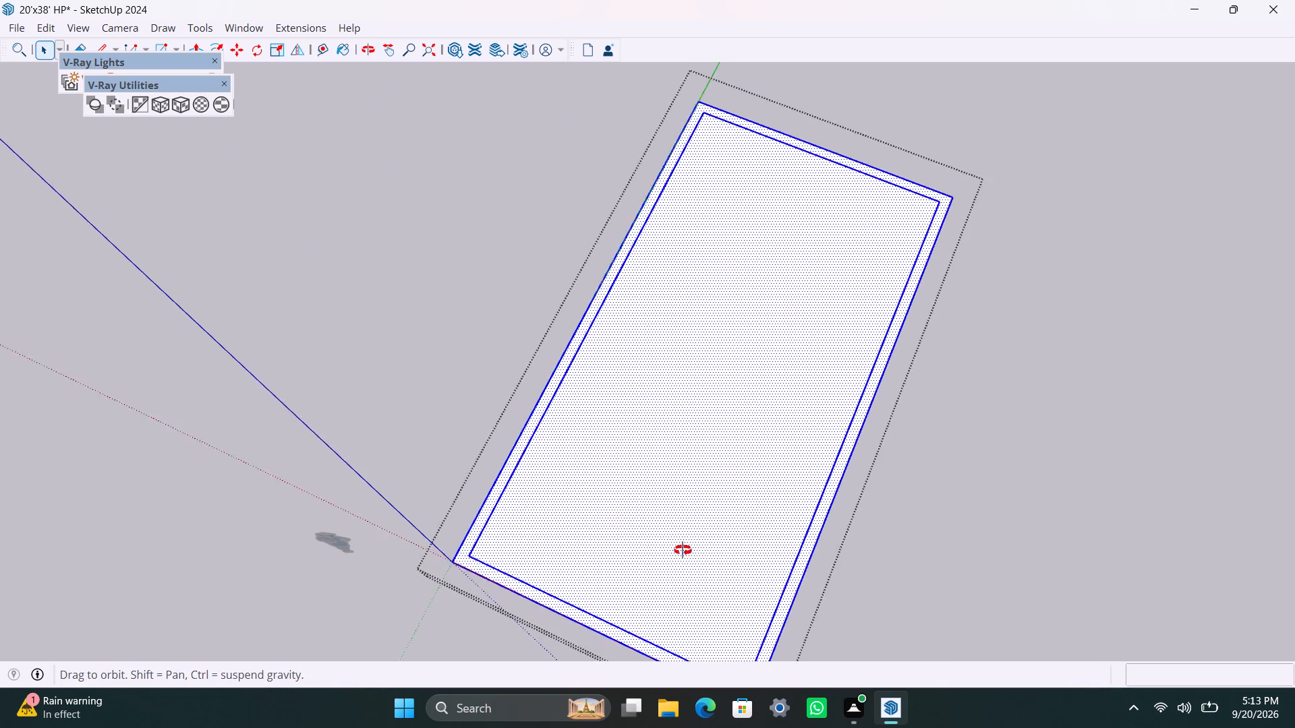
middle_click_drag(683, 550, 780, 557)
scroll(703, 509, "down", 1)
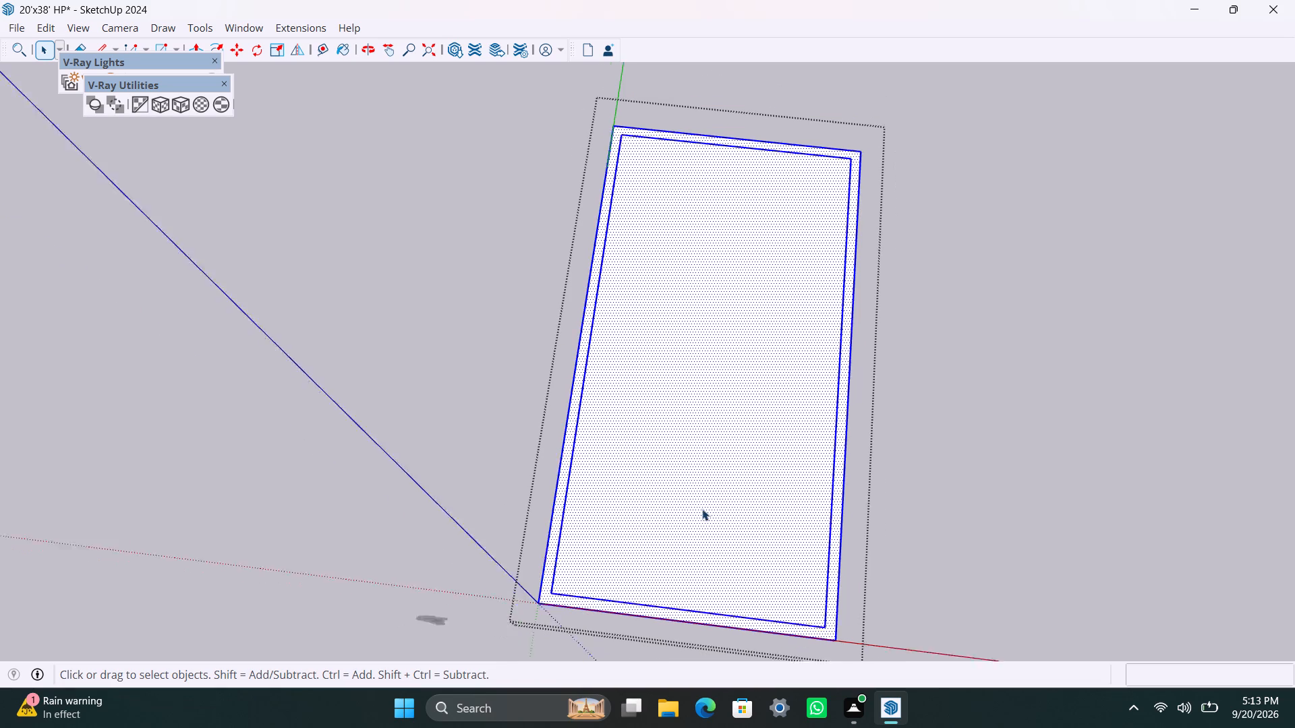
scroll(702, 509, "down", 1)
middle_click_drag(693, 511, 708, 455)
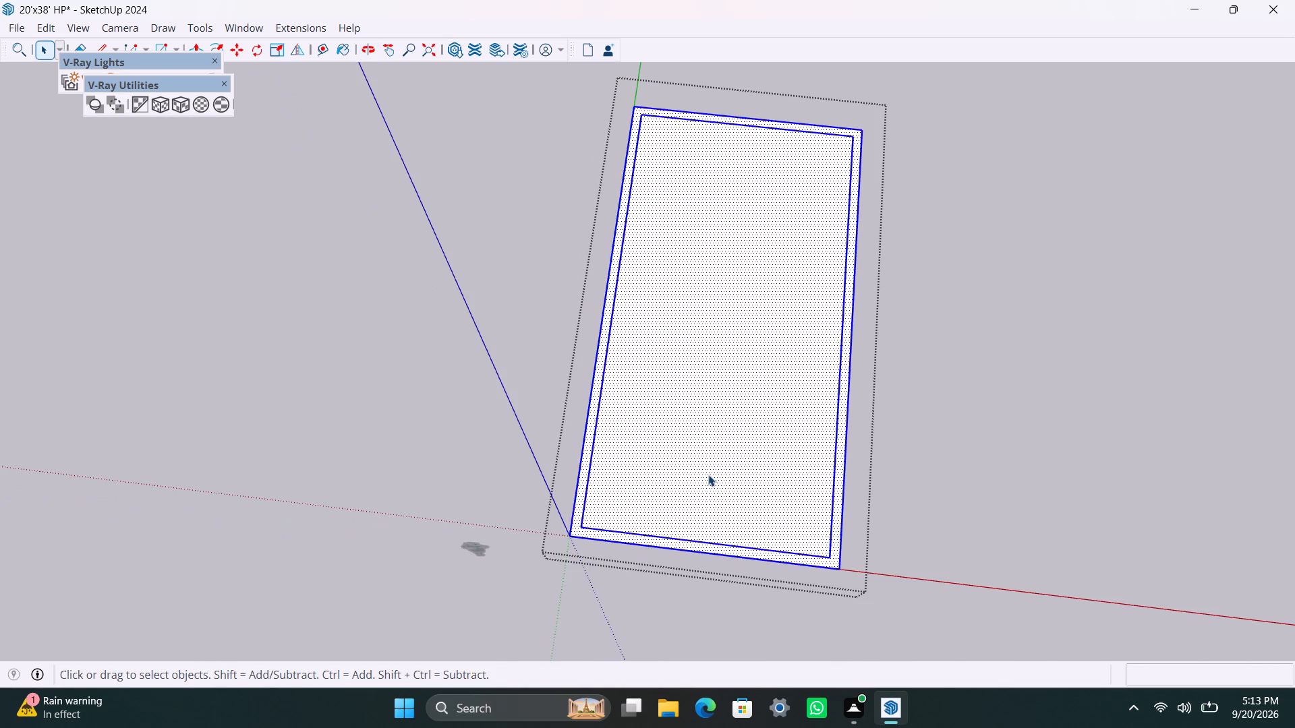
scroll(708, 475, "up", 2)
scroll(811, 411, "down", 3)
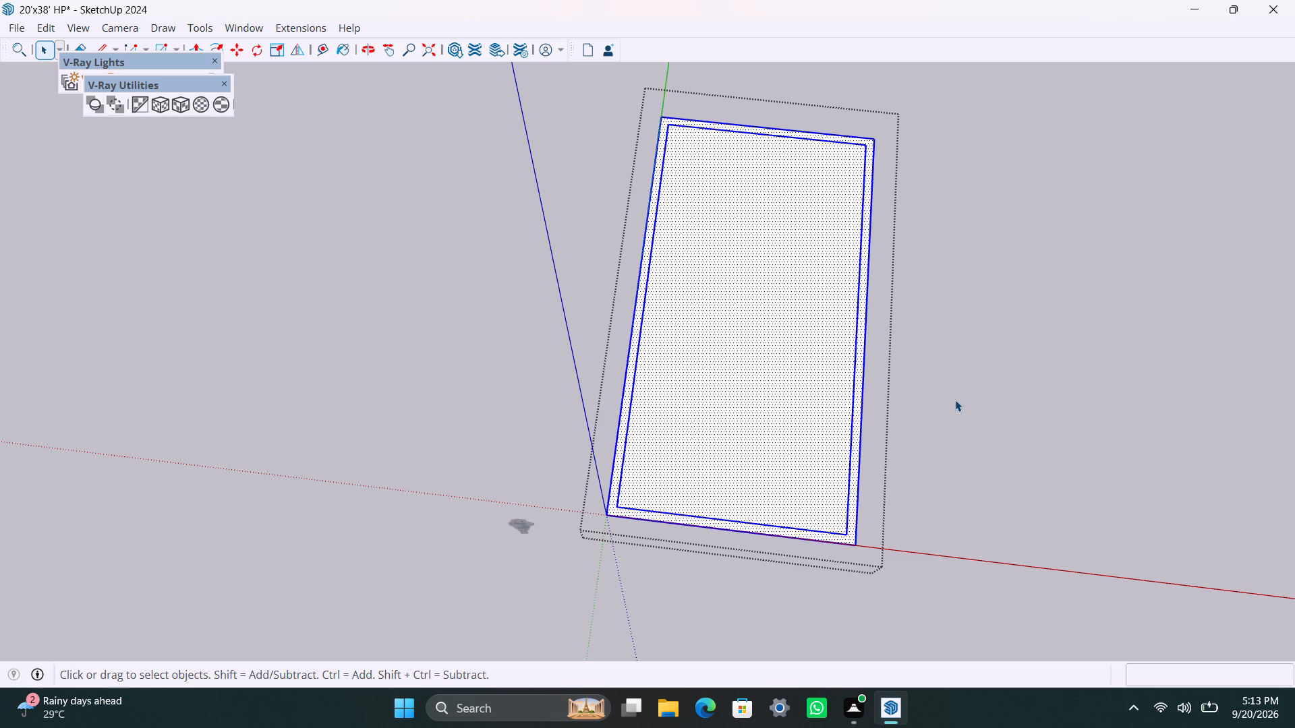
key("t")
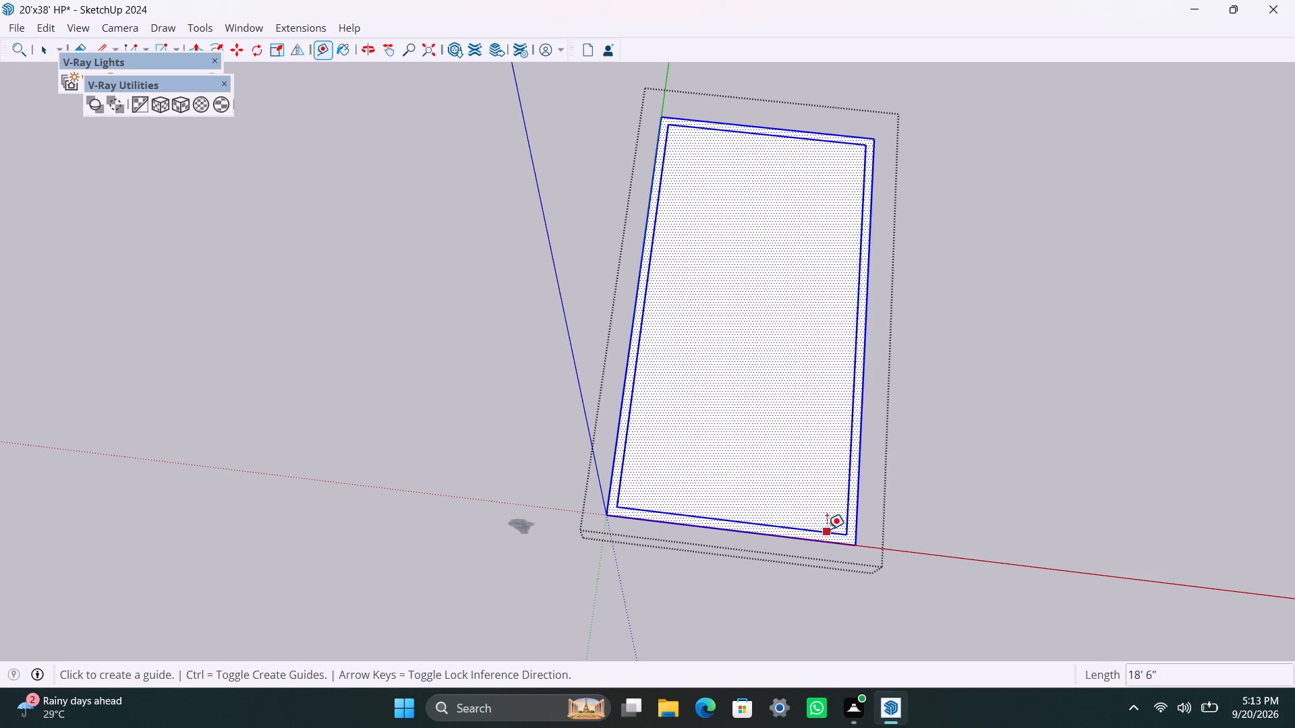
left_click(827, 529)
type("10'")
key("Return")
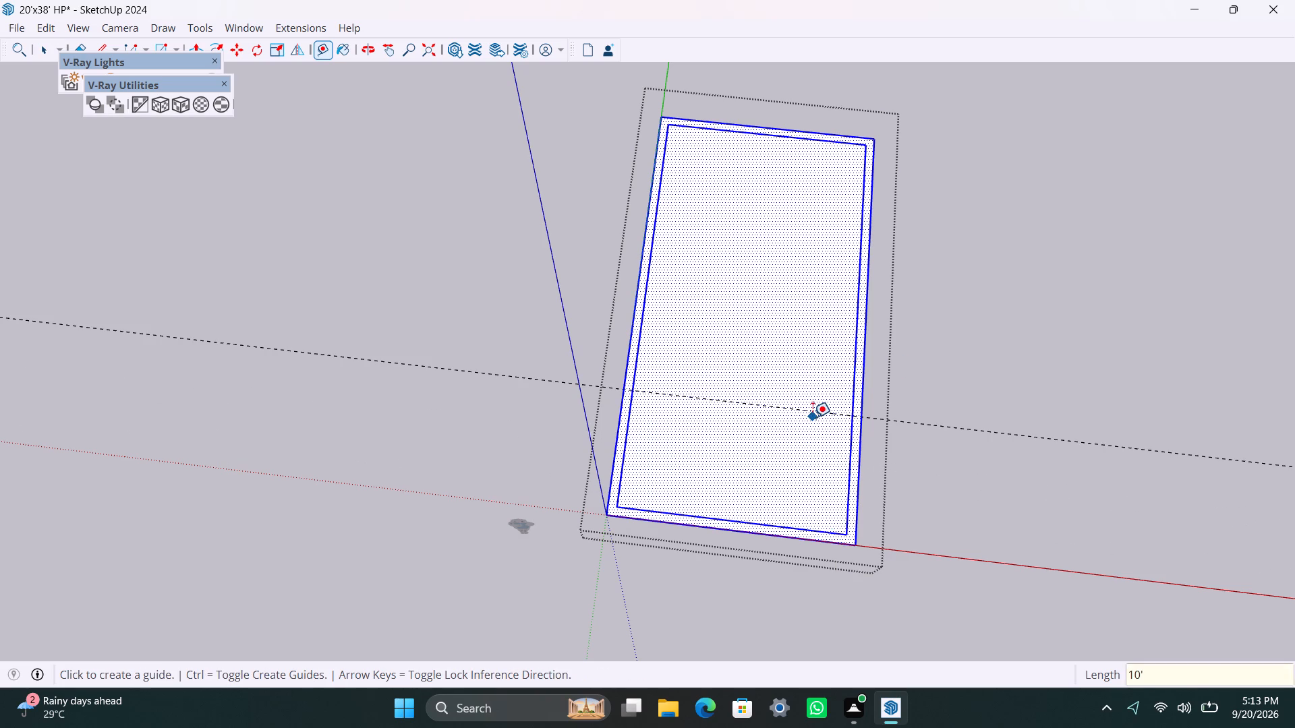
Place a second parallel guide 4.5" beyond the 10' guide, farther into the plan.
left_click(815, 415)
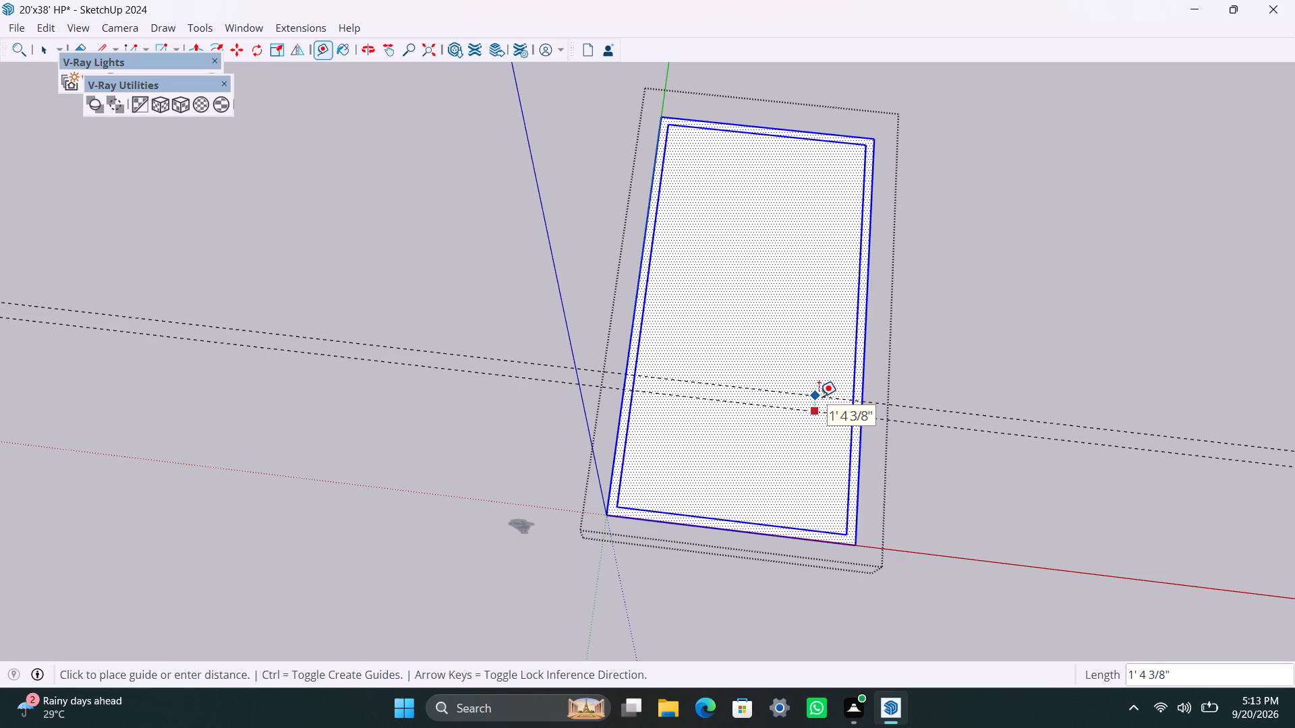
type("4.5\"")
key("Return")
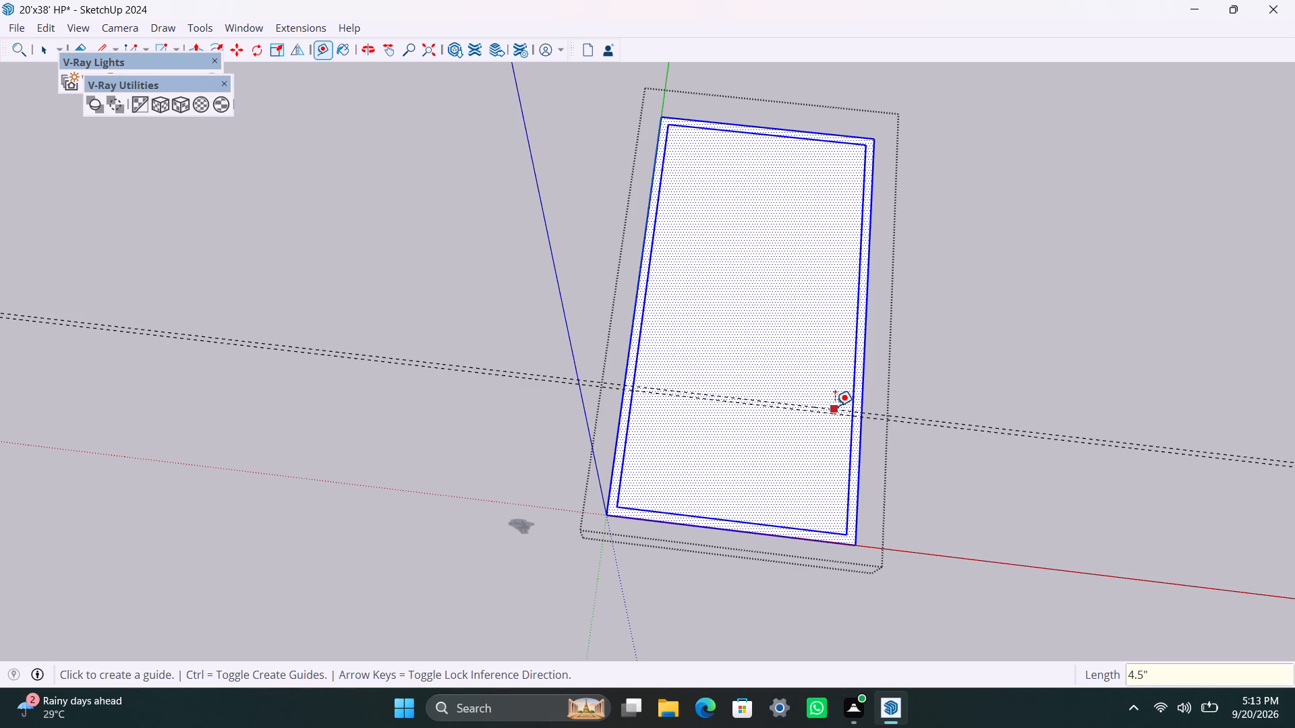
Place a guide 4' beyond the last guide, farther into the plan, and a parallel one 4.5" past it for a partition.
left_click(834, 405)
key("space")
scroll(828, 382, "up", 4)
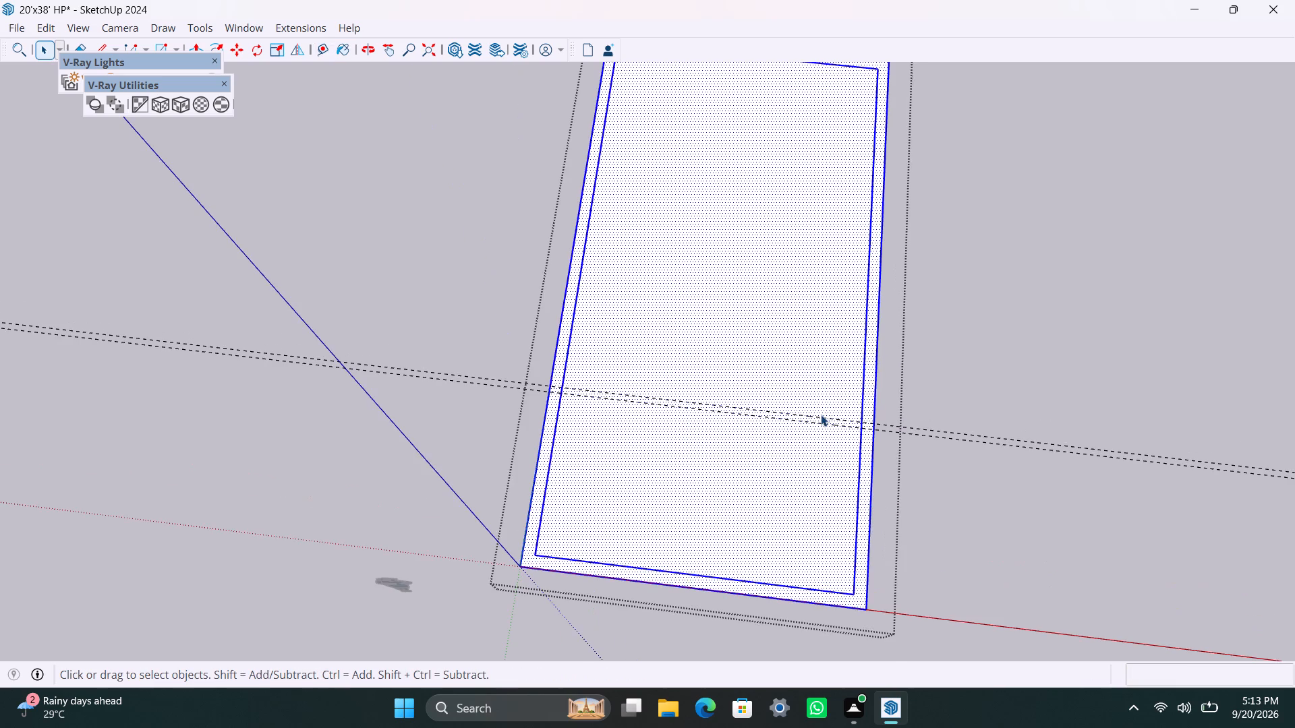
key("t")
left_click(821, 416)
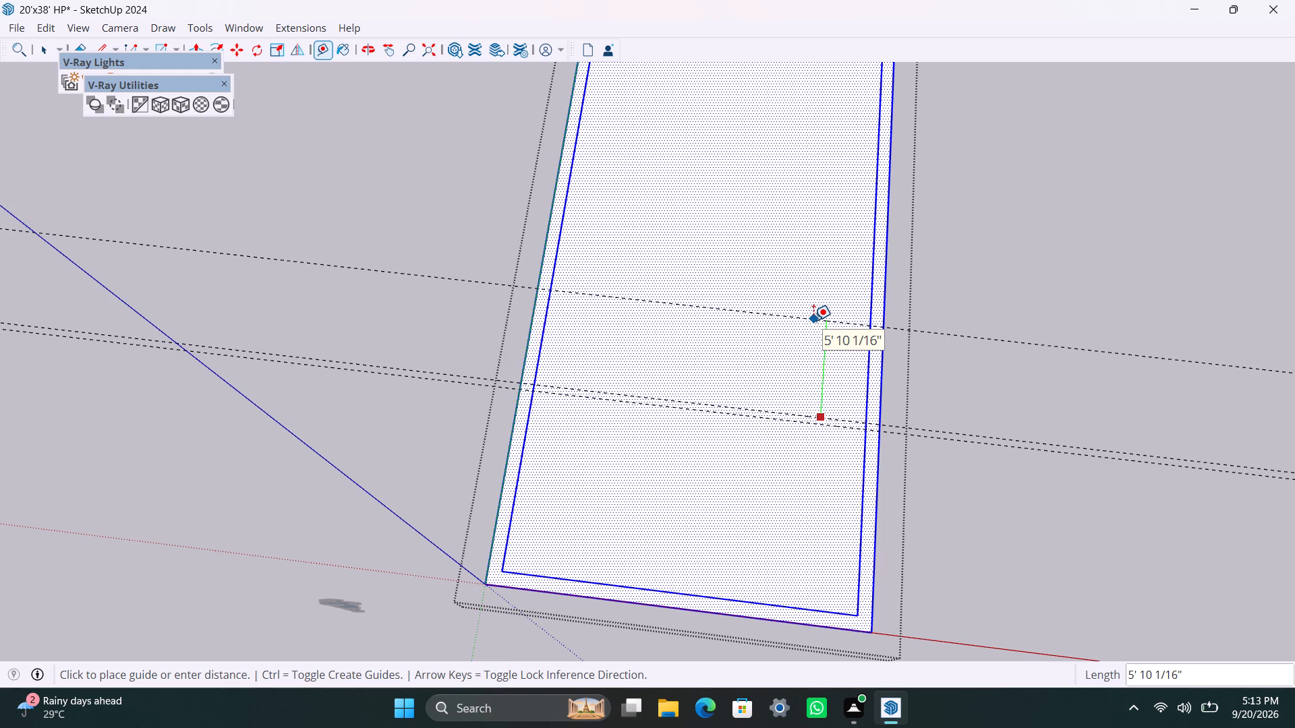
type("4'")
key("Return")
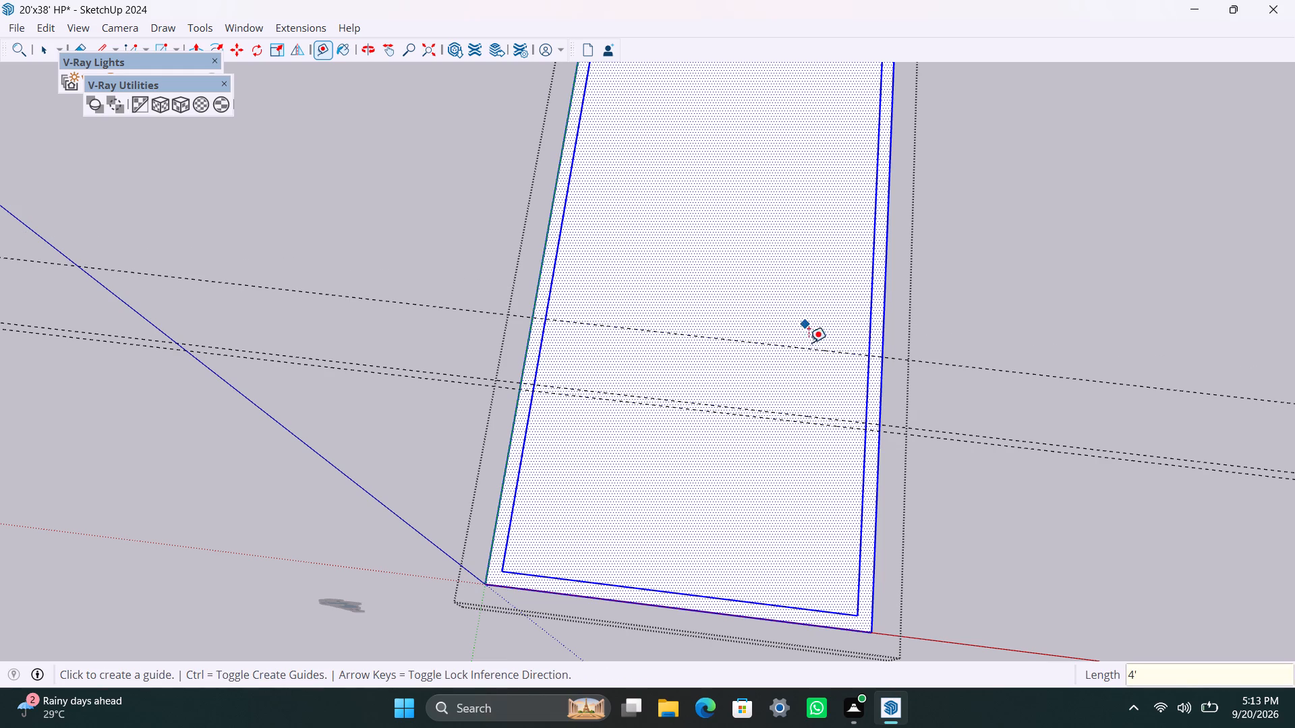
left_click(833, 351)
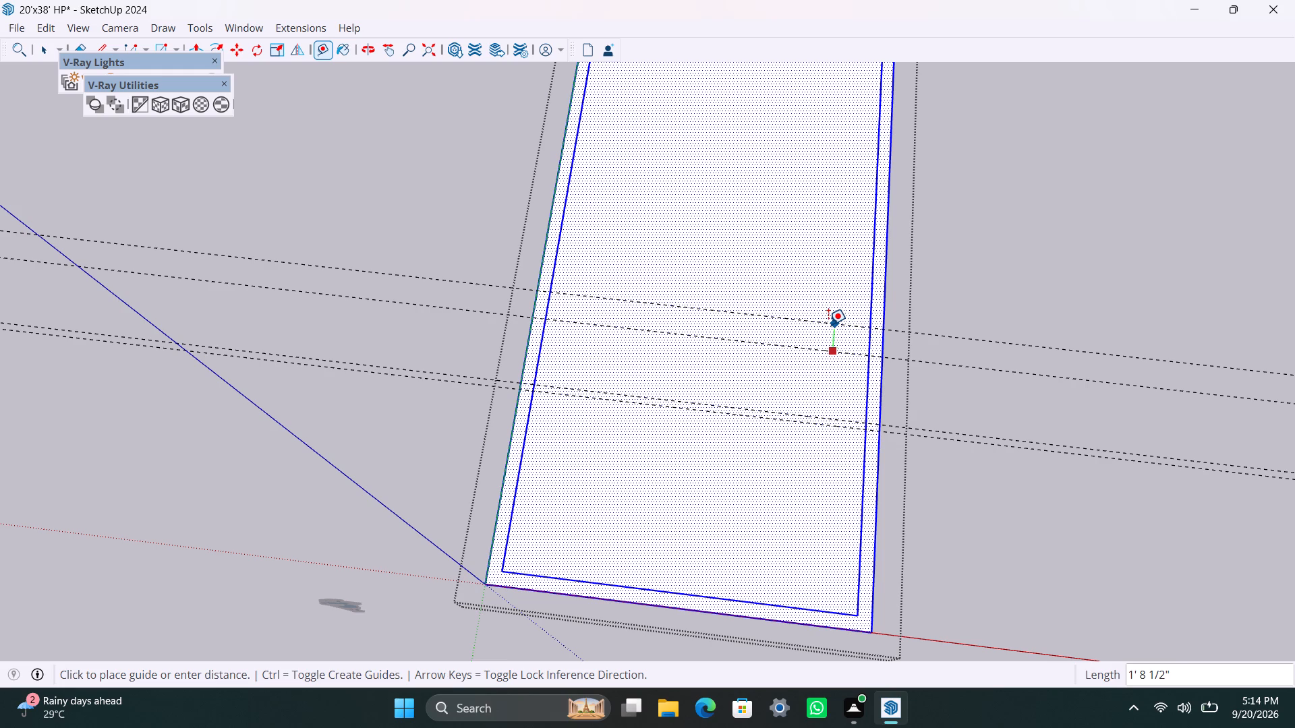
type("4.5\"")
key("Return")
key("space")
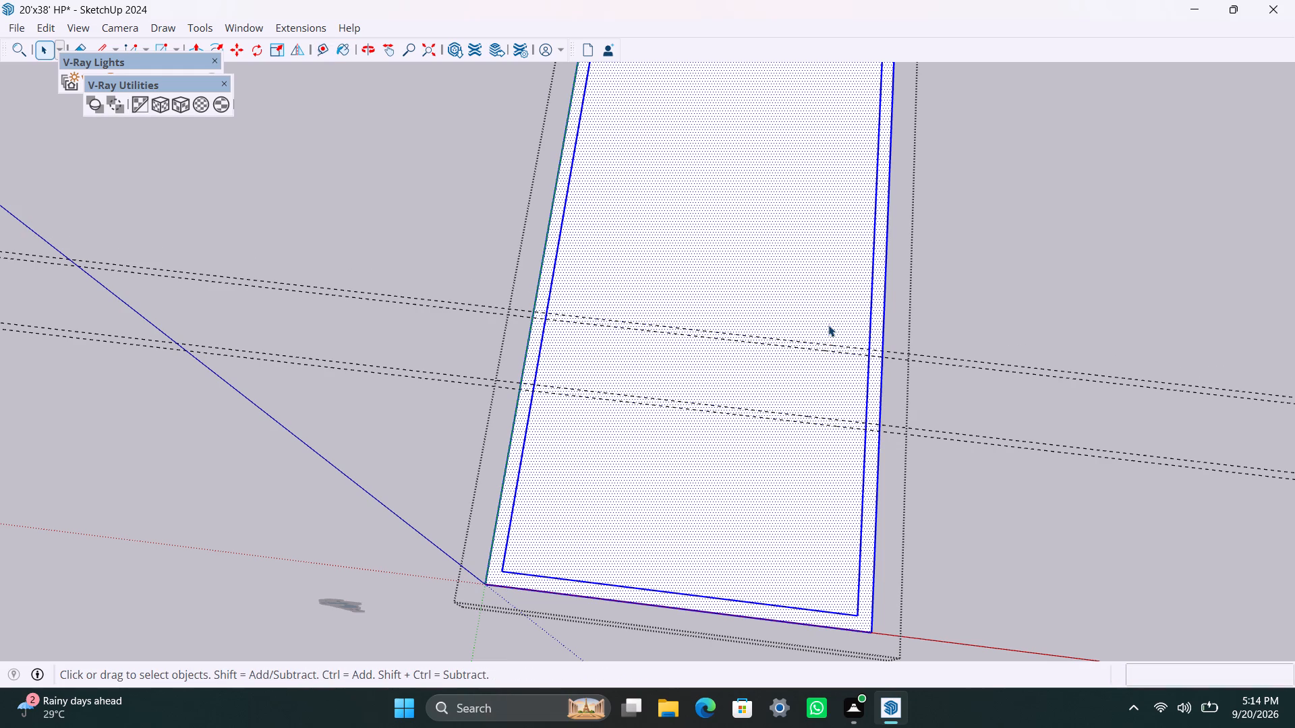
Add another partition guide pair farther into the plan: one guide 7' beyond the last, and one 4.5" past that.
scroll(823, 340, "up", 6)
middle_click_drag(684, 397, 718, 435)
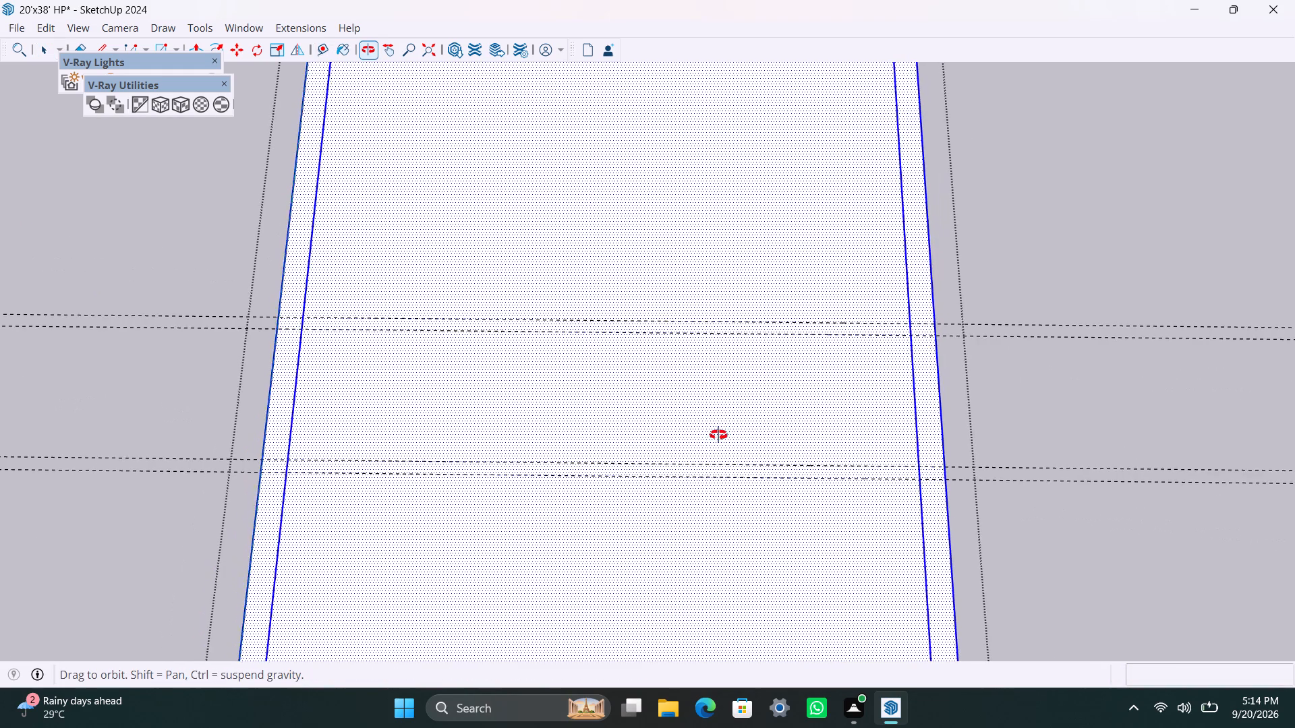
middle_click_drag(718, 435, 712, 435)
scroll(670, 342, "down", 10)
middle_click_drag(643, 326, 643, 354)
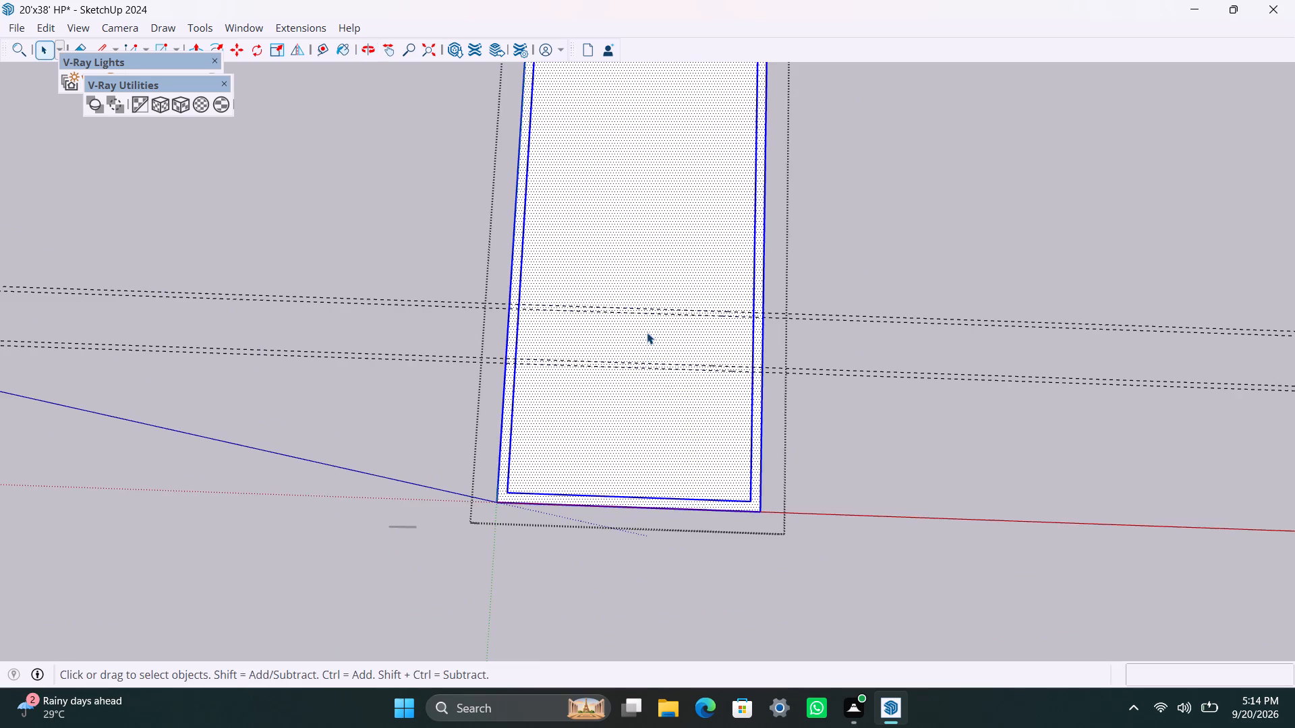
scroll(647, 332, "up", 3)
key("t")
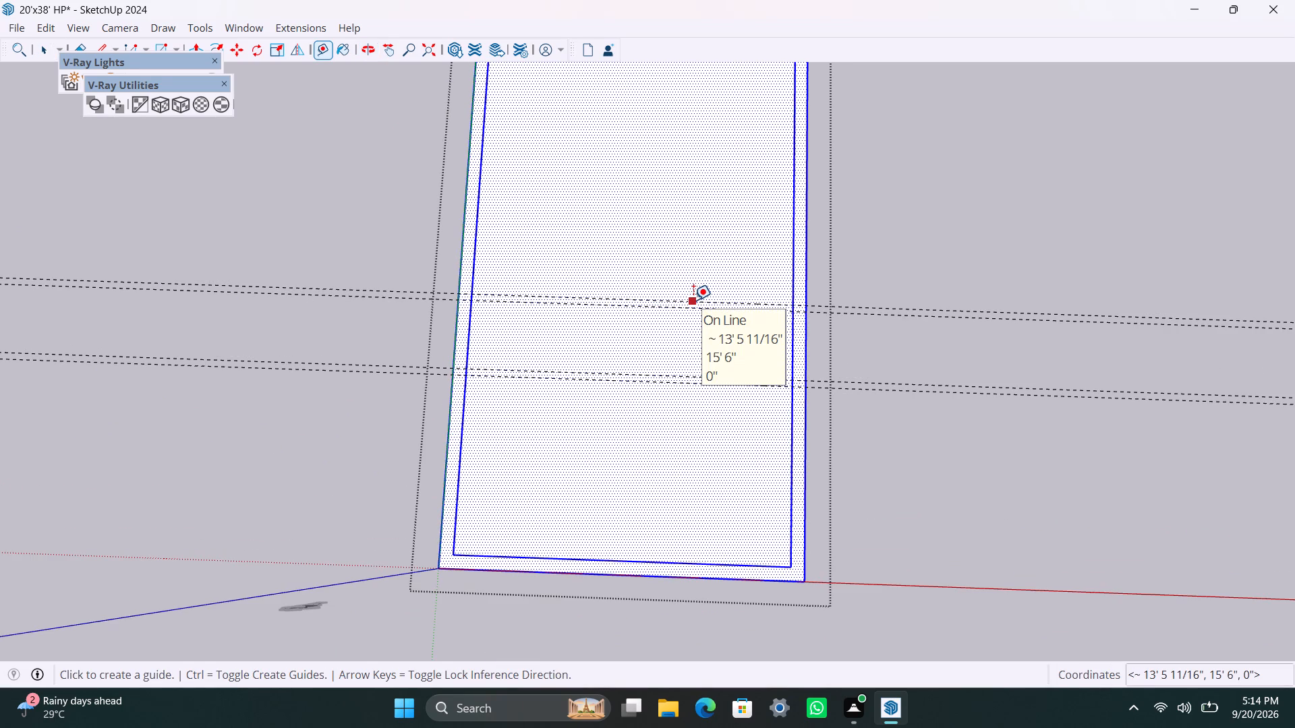
left_click(694, 301)
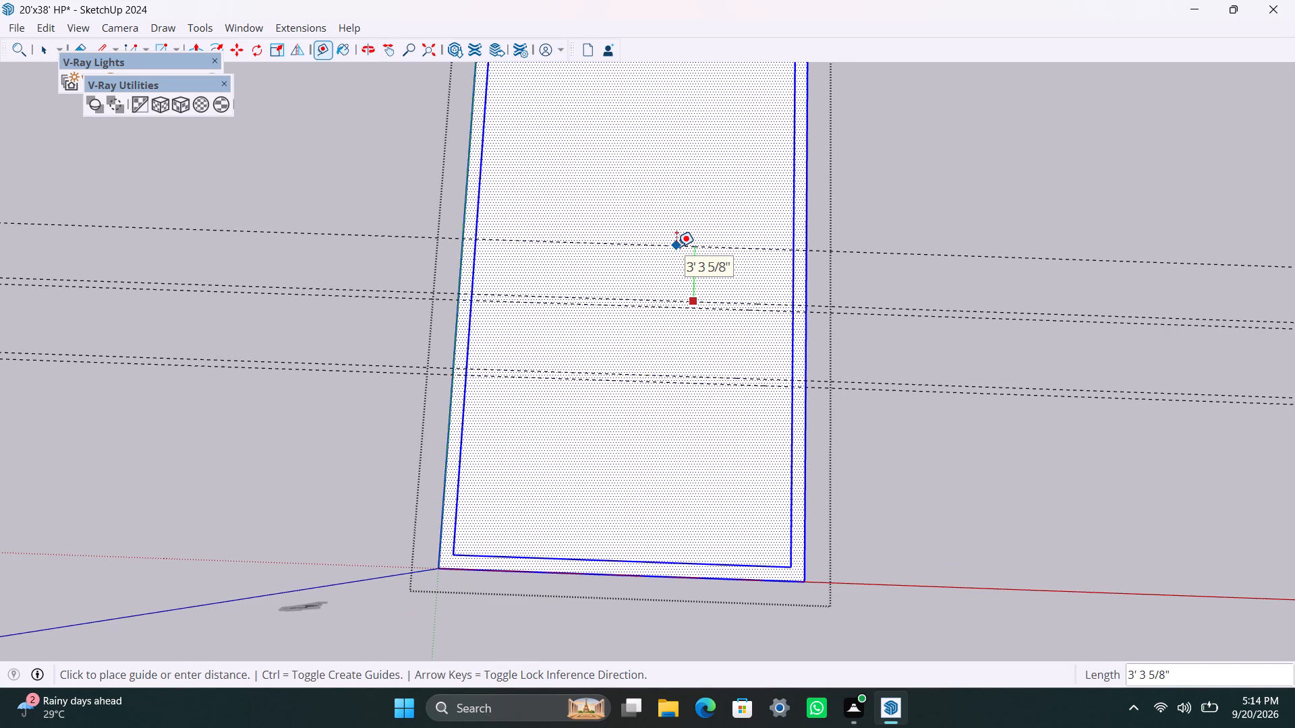
type("7'")
key("Return")
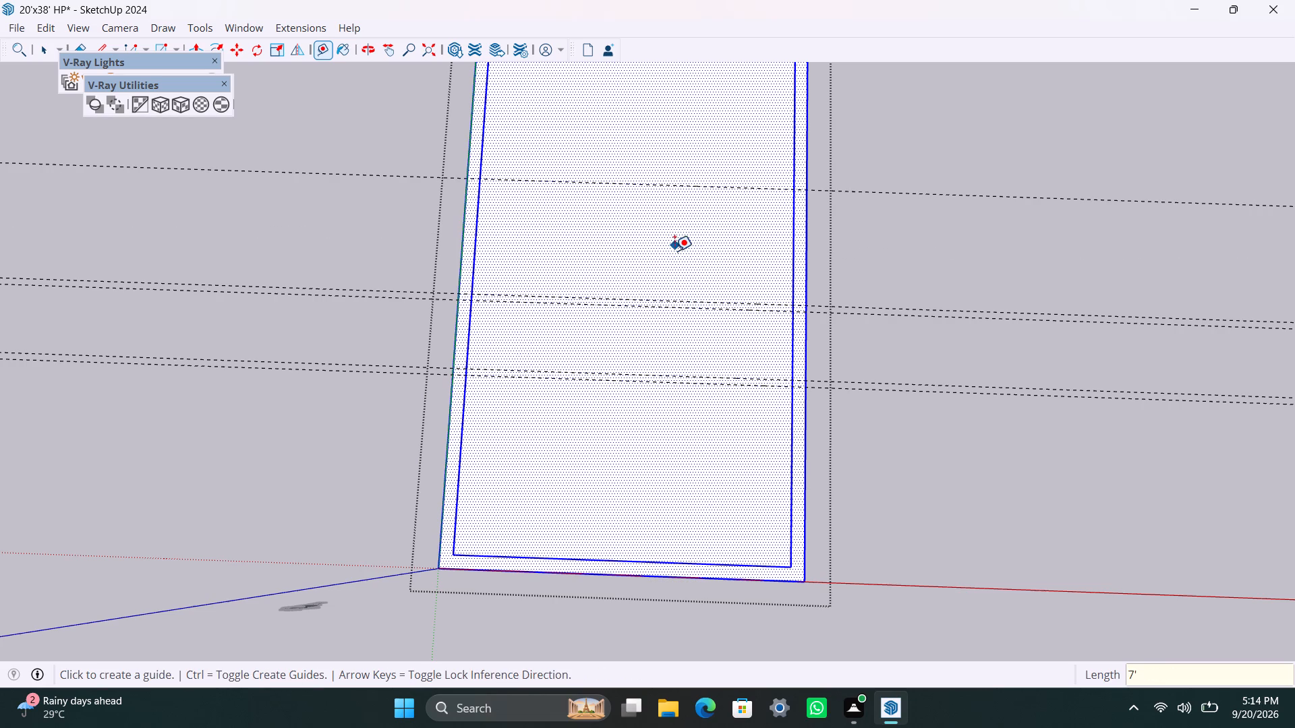
left_click(696, 188)
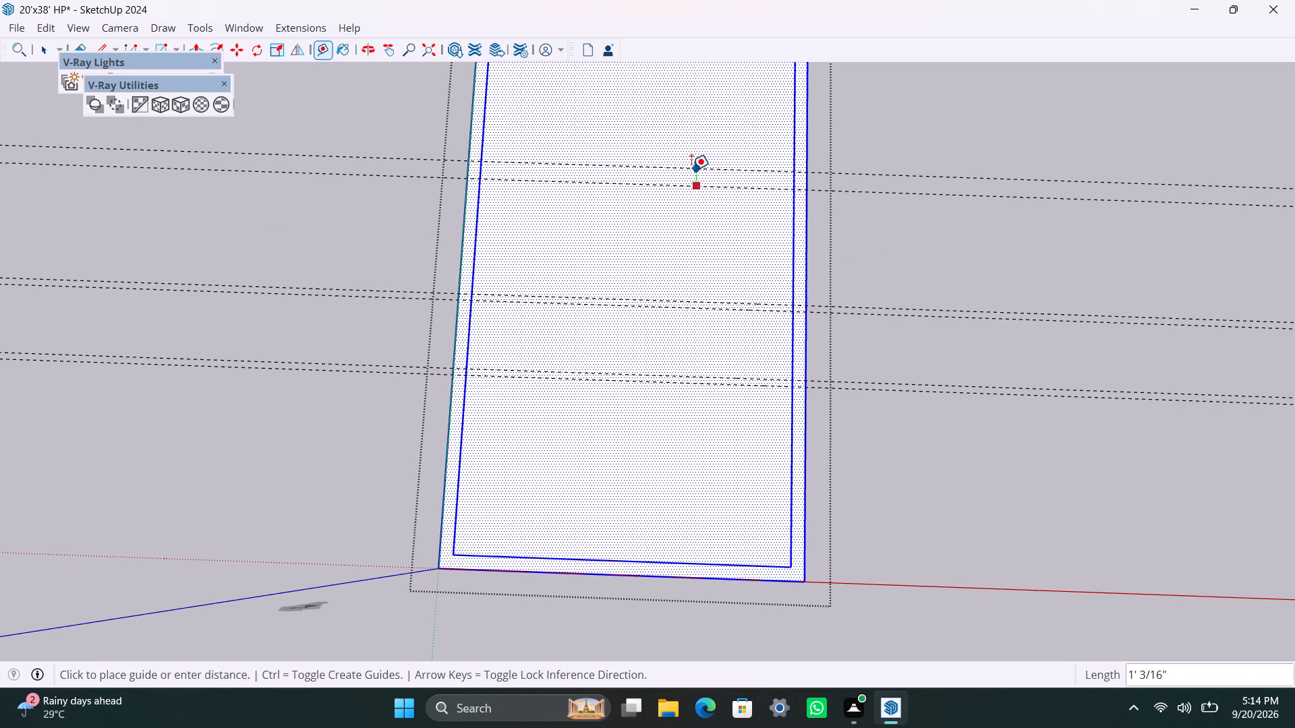
type("4.5\"")
key("Return")
key("space")
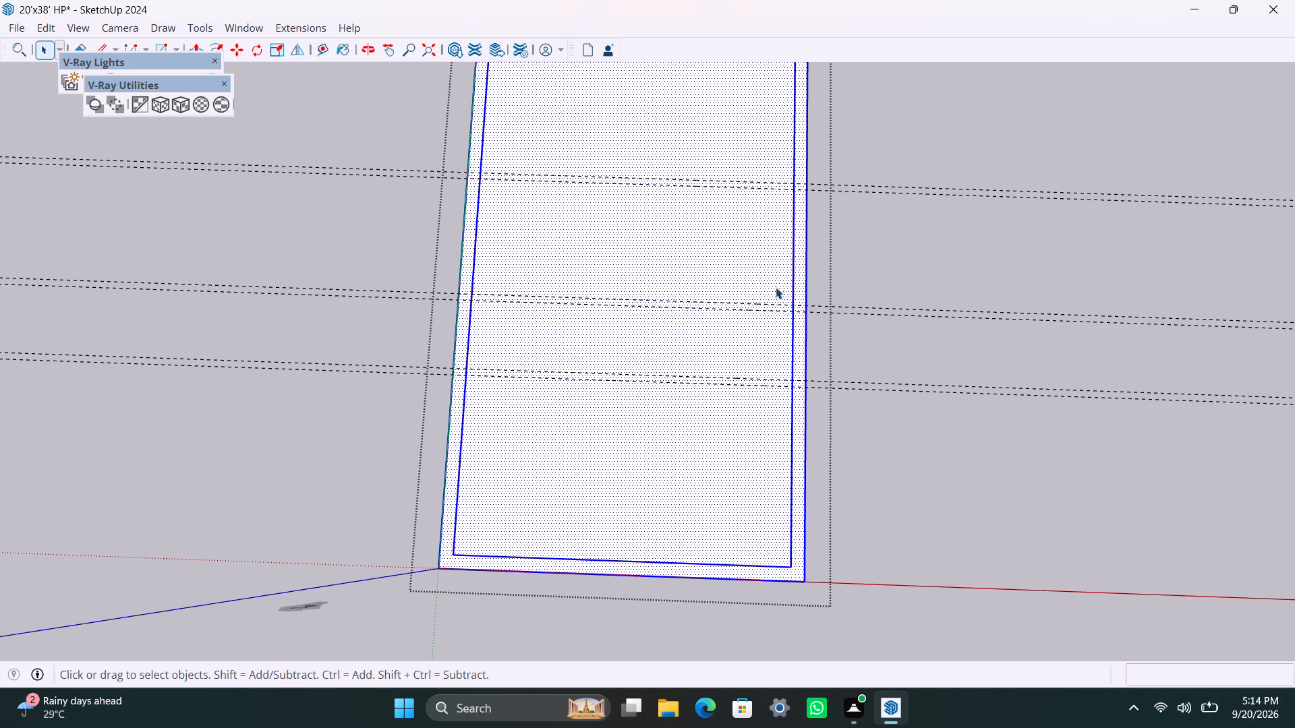
Place a guide 3'1" outward from the plan's outer long edge opposite the green axis.
key("t")
left_click(804, 242)
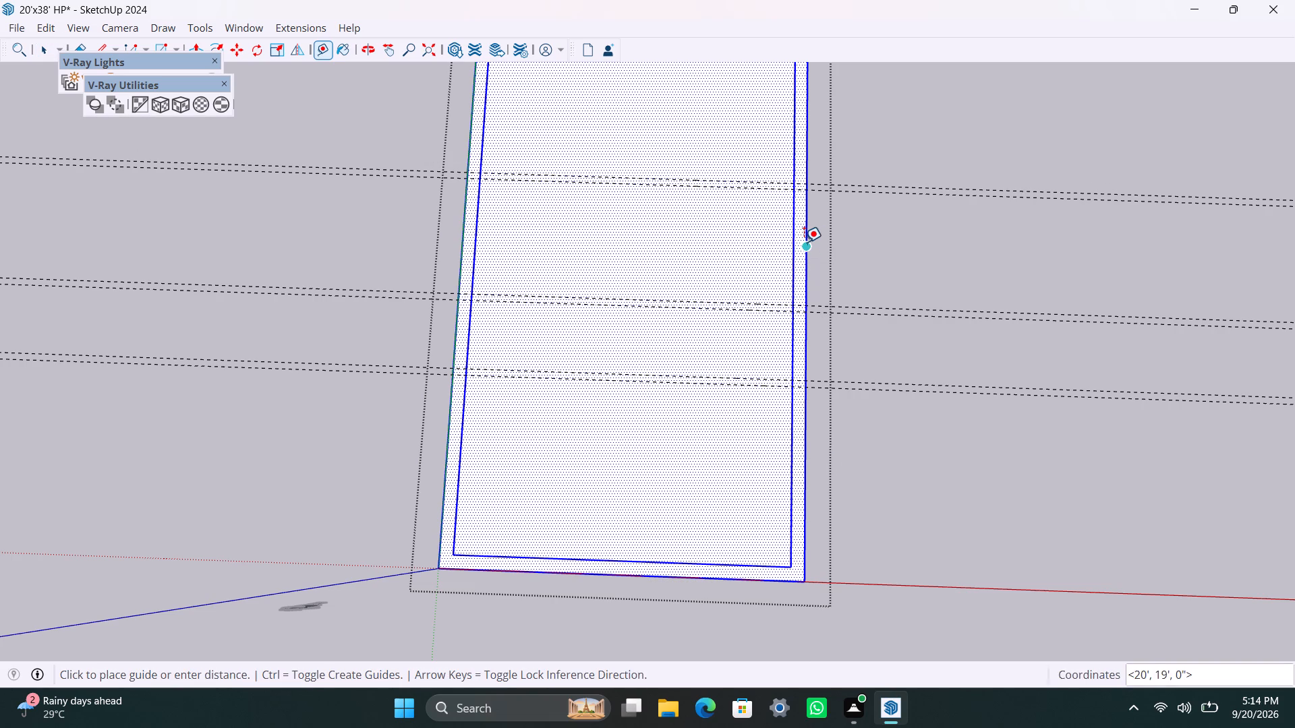
key("3")
type("'1\"")
key("Return")
key("space")
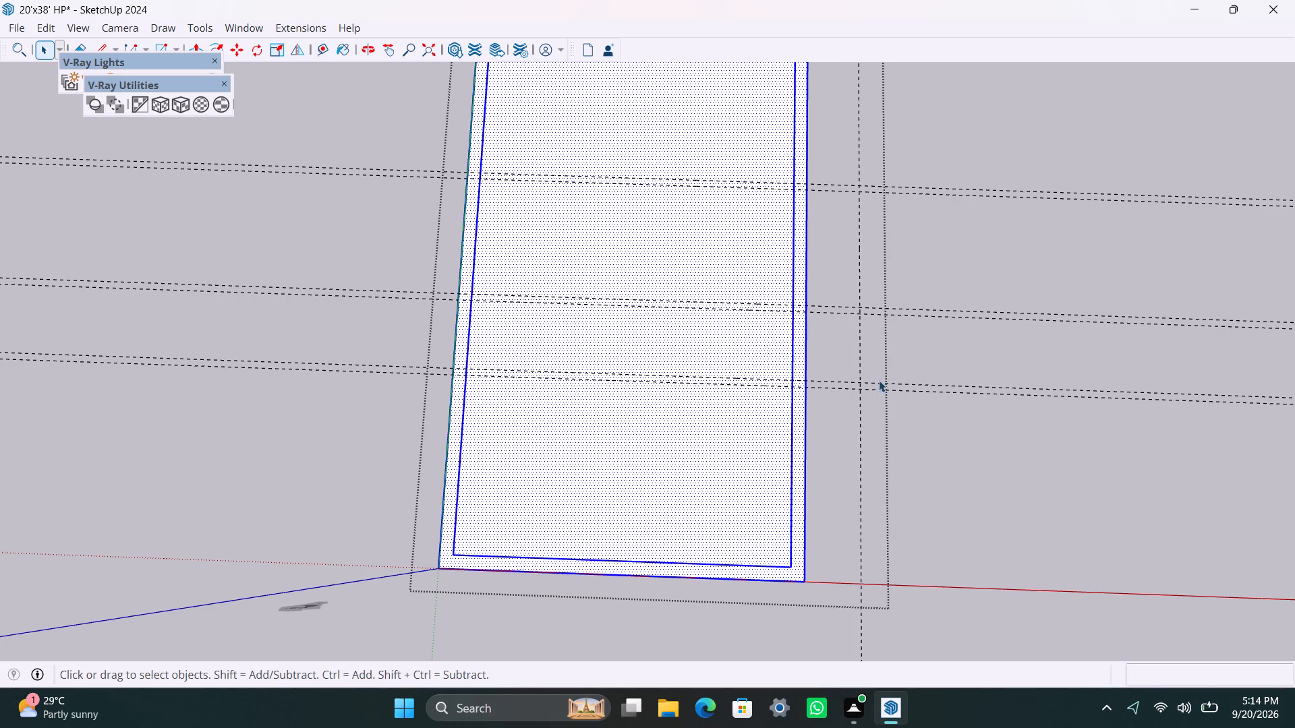
Draw a rectangular projection 3'1" deep outside the long wall, spanning the 7' bay between the two farthest partition guide pairs.
scroll(830, 243, "up", 2)
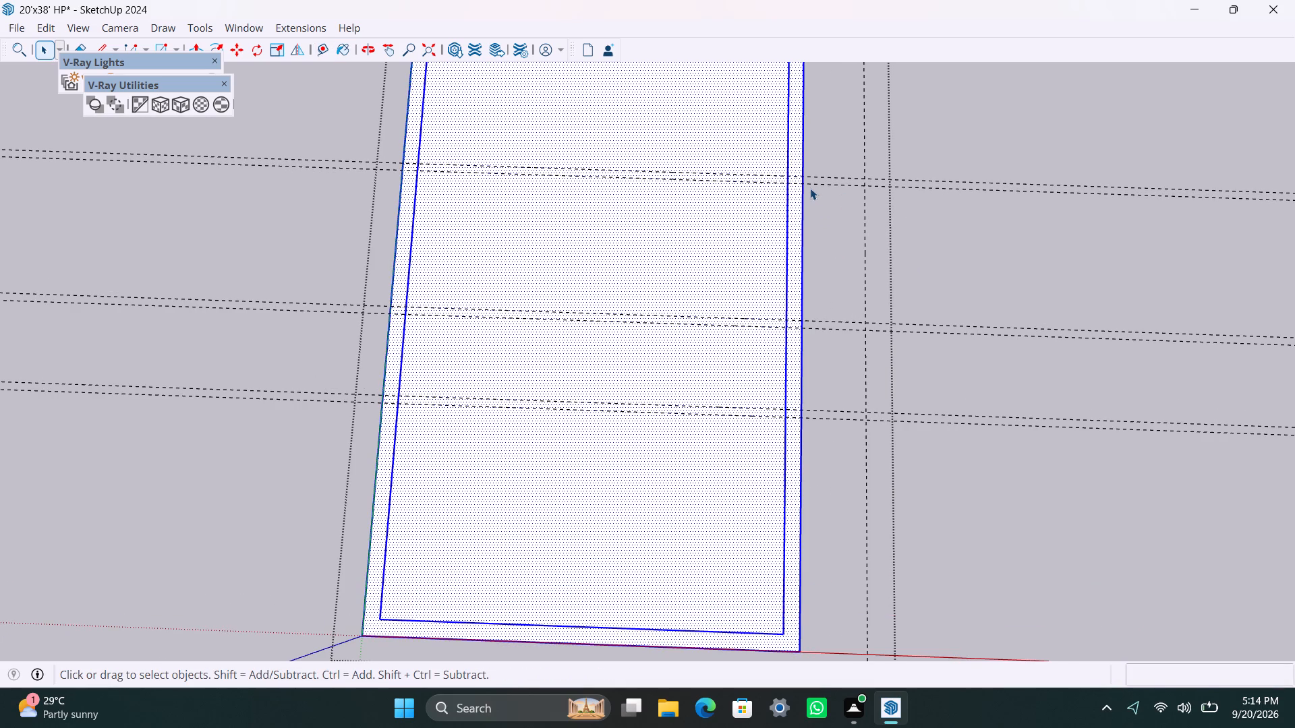
left_click(794, 234)
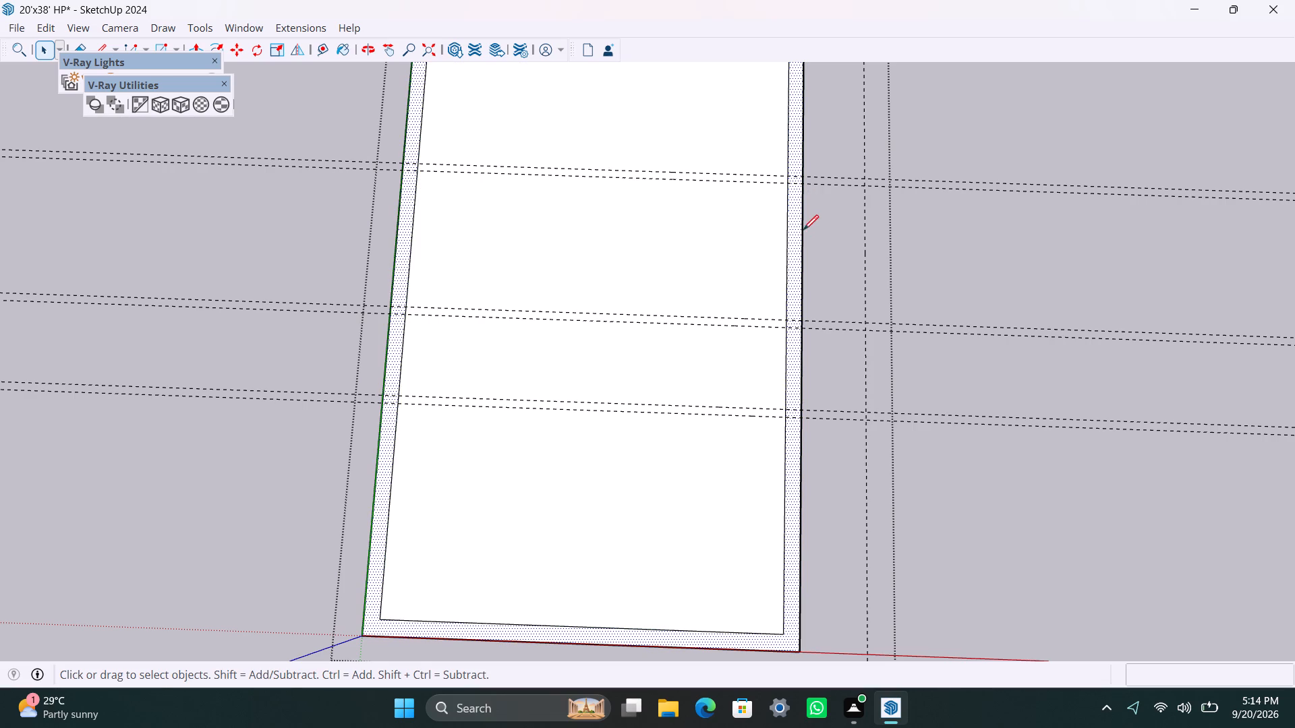
key("l")
left_click(801, 187)
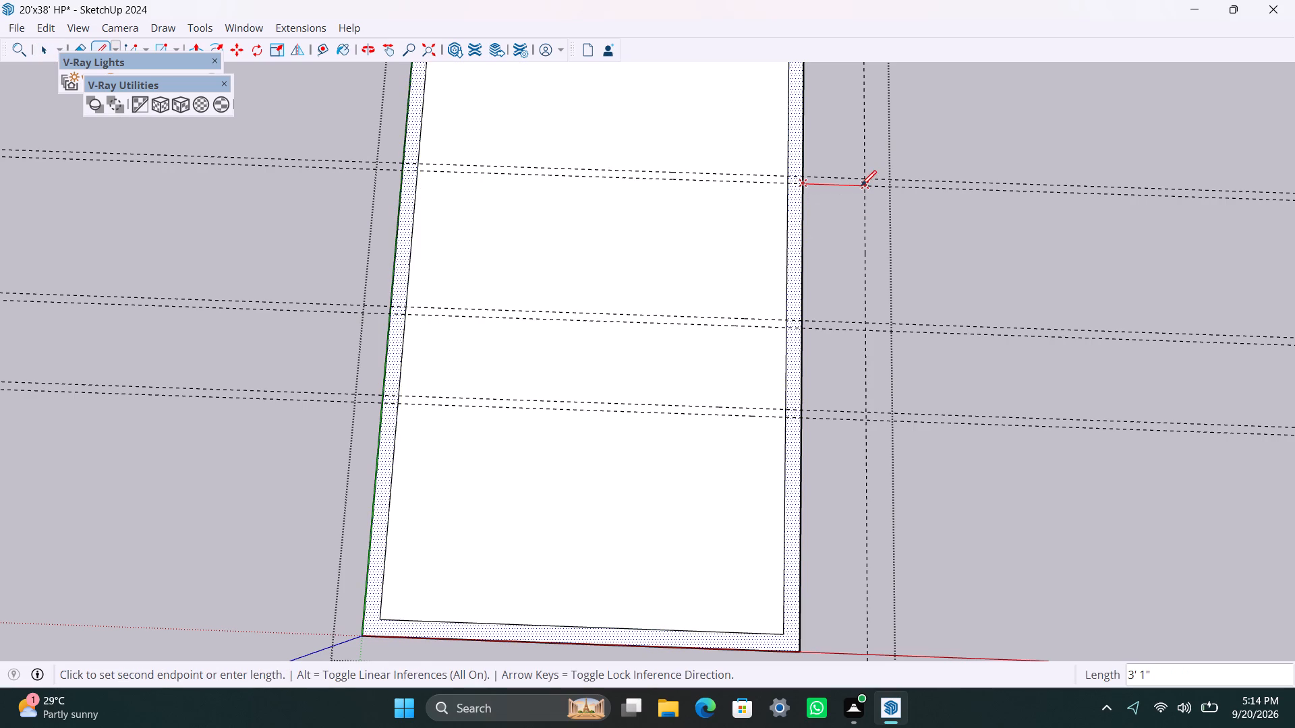
left_click(864, 187)
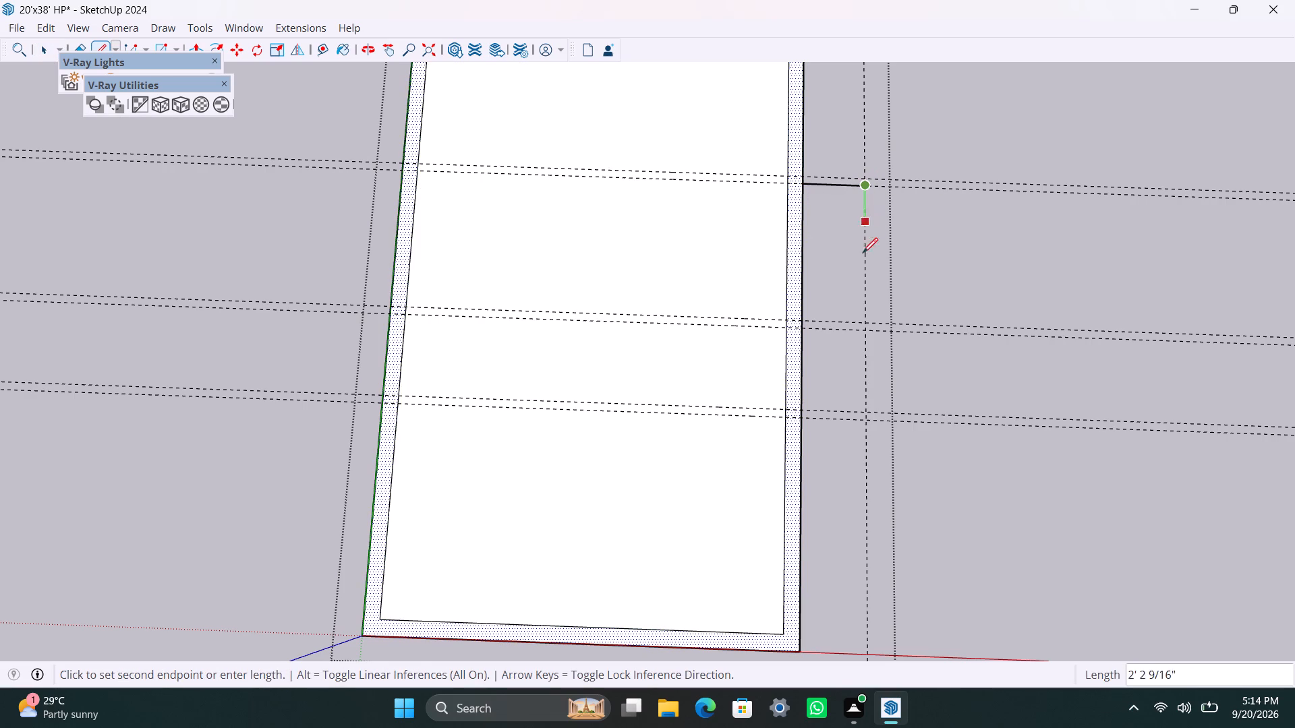
left_click(865, 320)
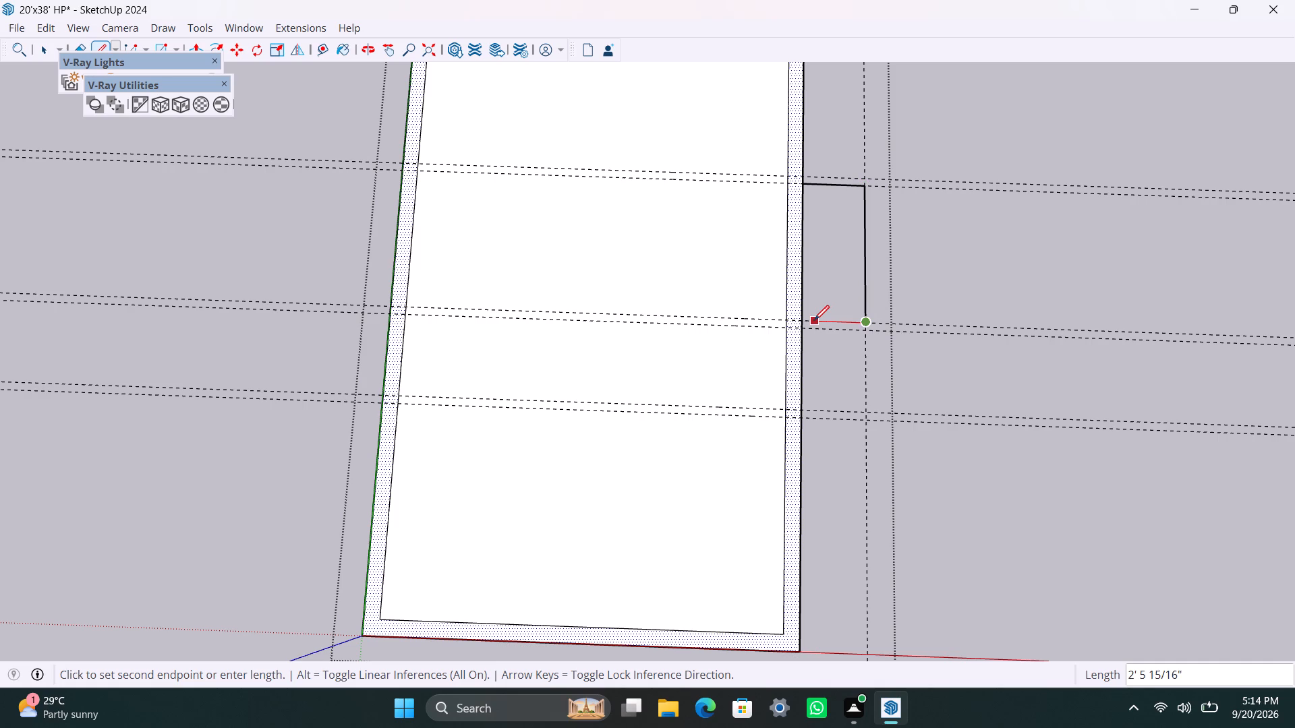
left_click(808, 320)
key("space")
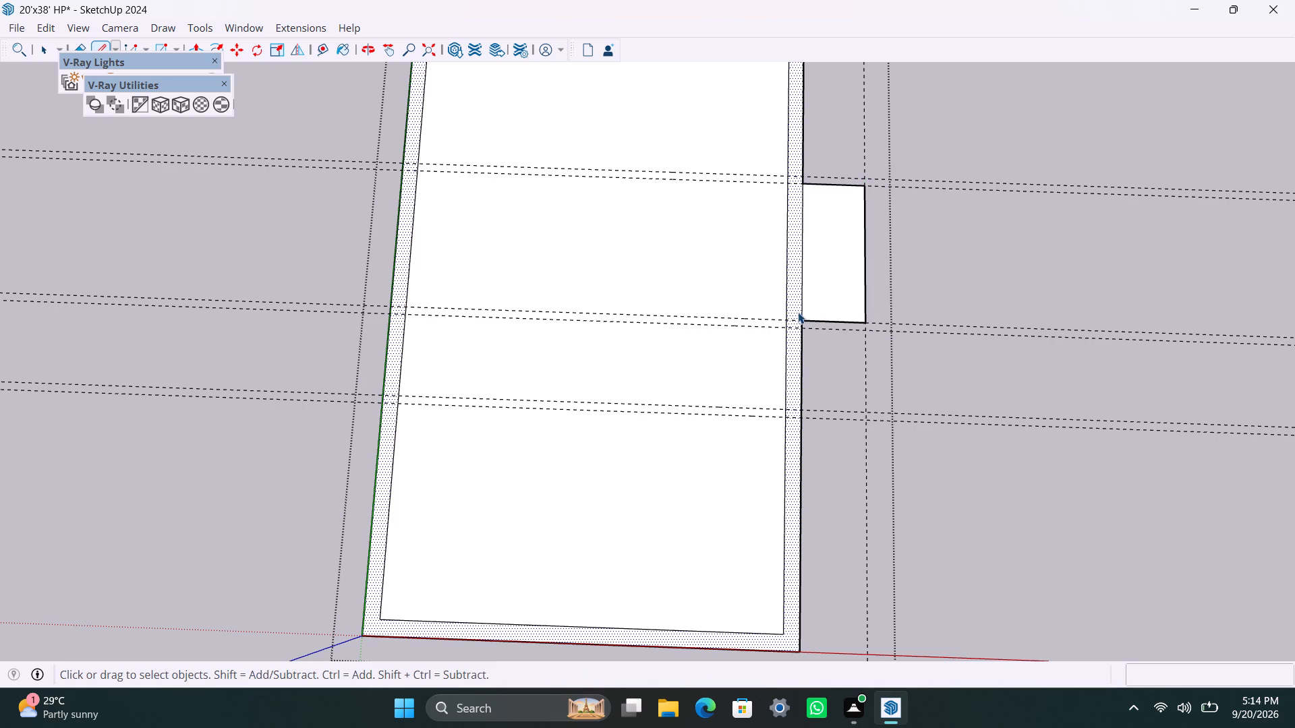
Erase the outer wall edge segment between the projection and the long wall.
left_click(801, 289)
key("Delete")
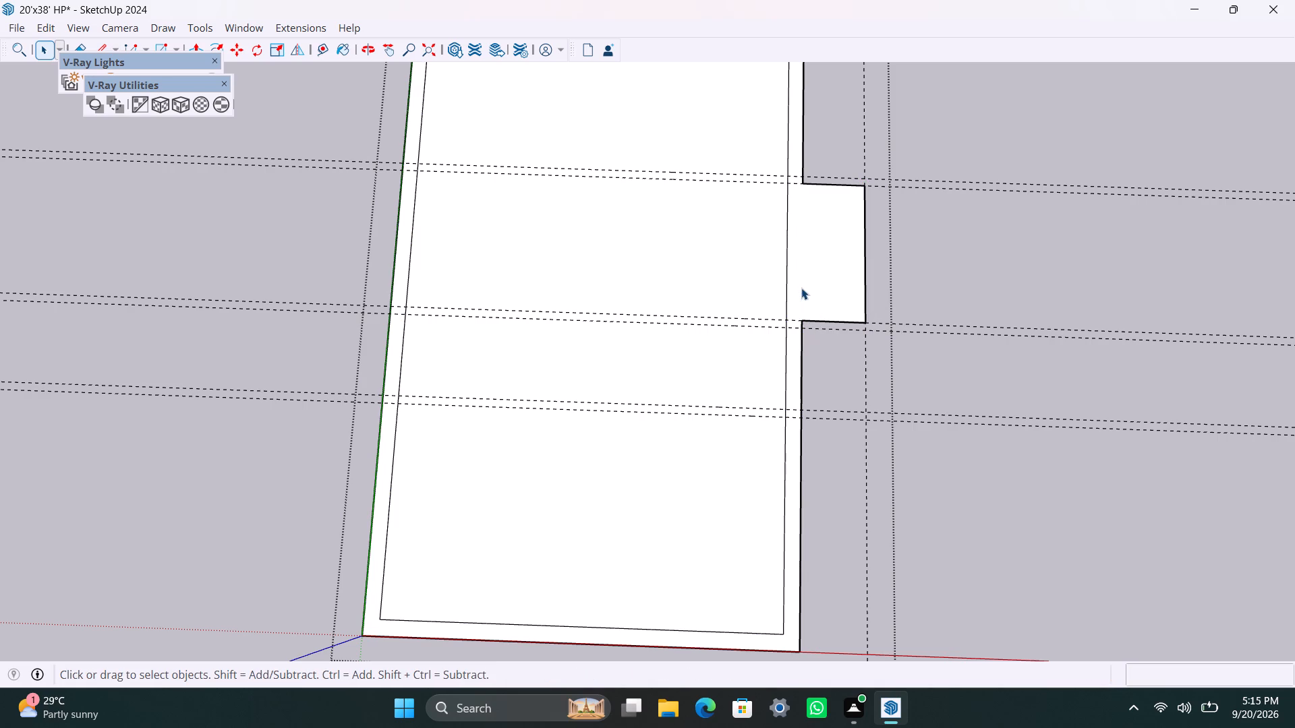
Close both wall ends at the projection with 9" lines across the wall thickness, and erase the inner wall edge between them.
left_click(784, 280)
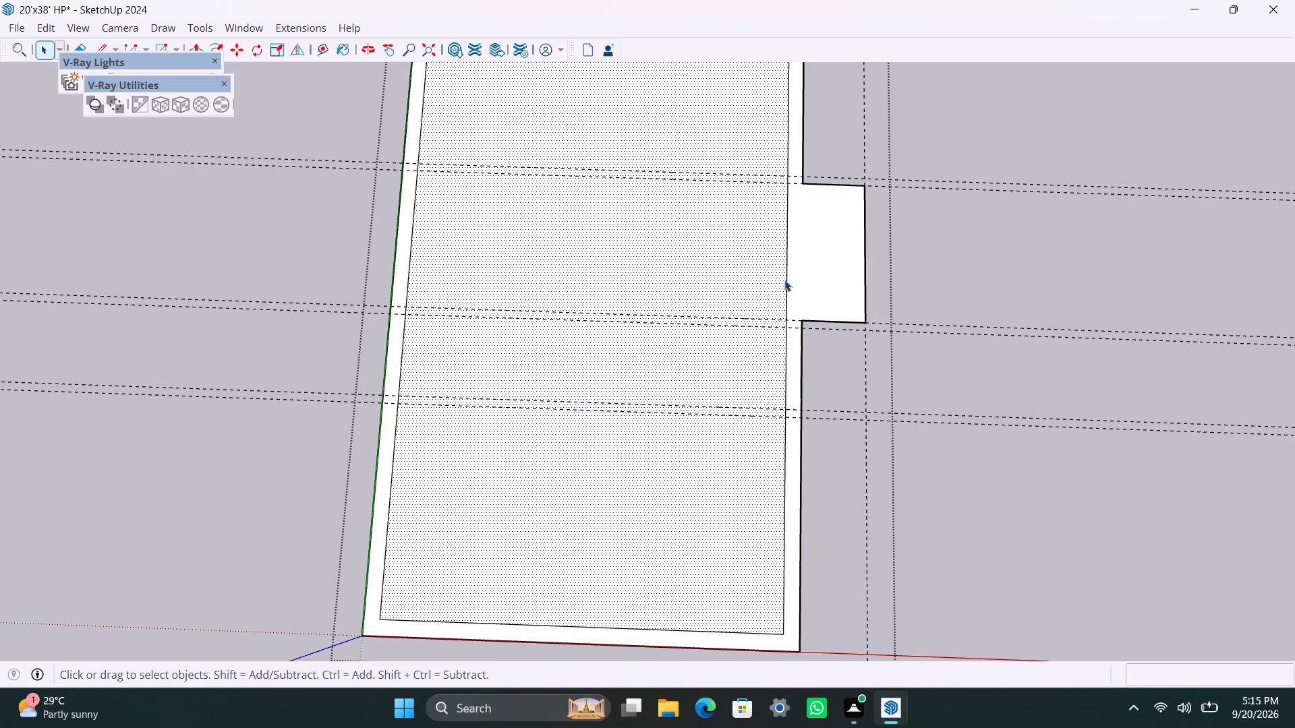
key("l")
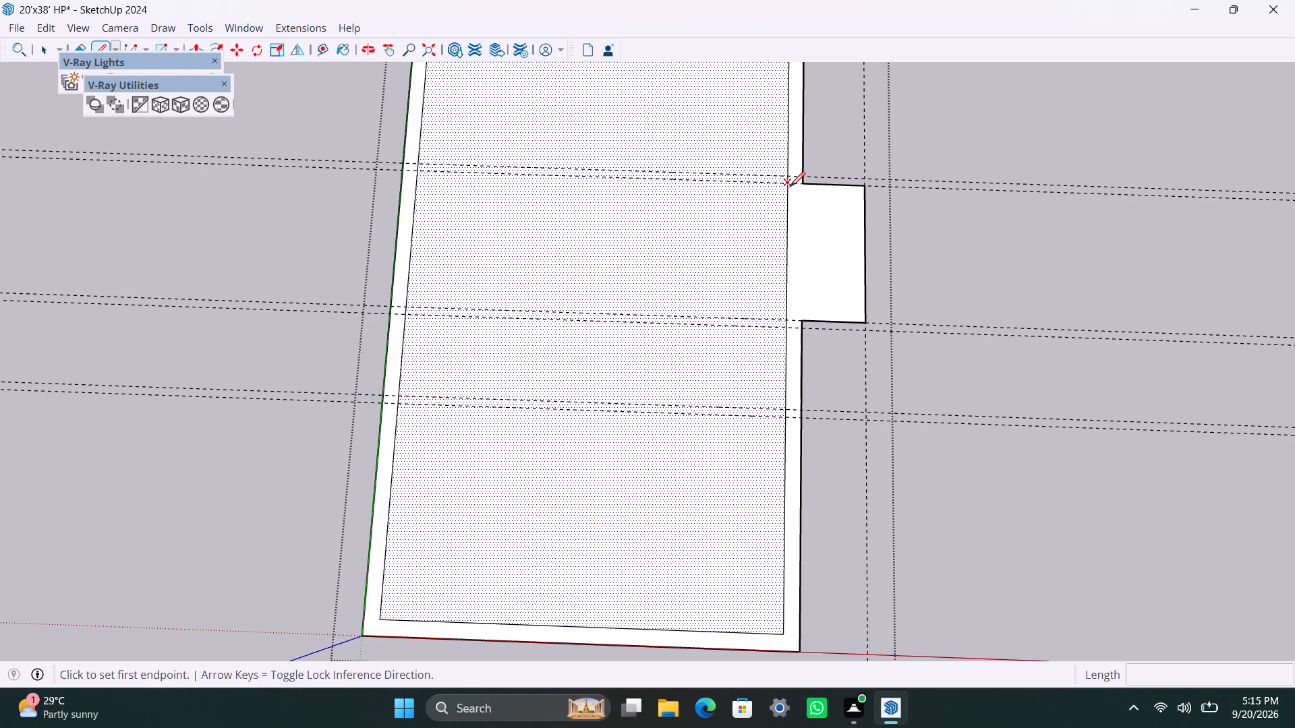
left_click(790, 187)
left_click(805, 185)
key("space")
key("l")
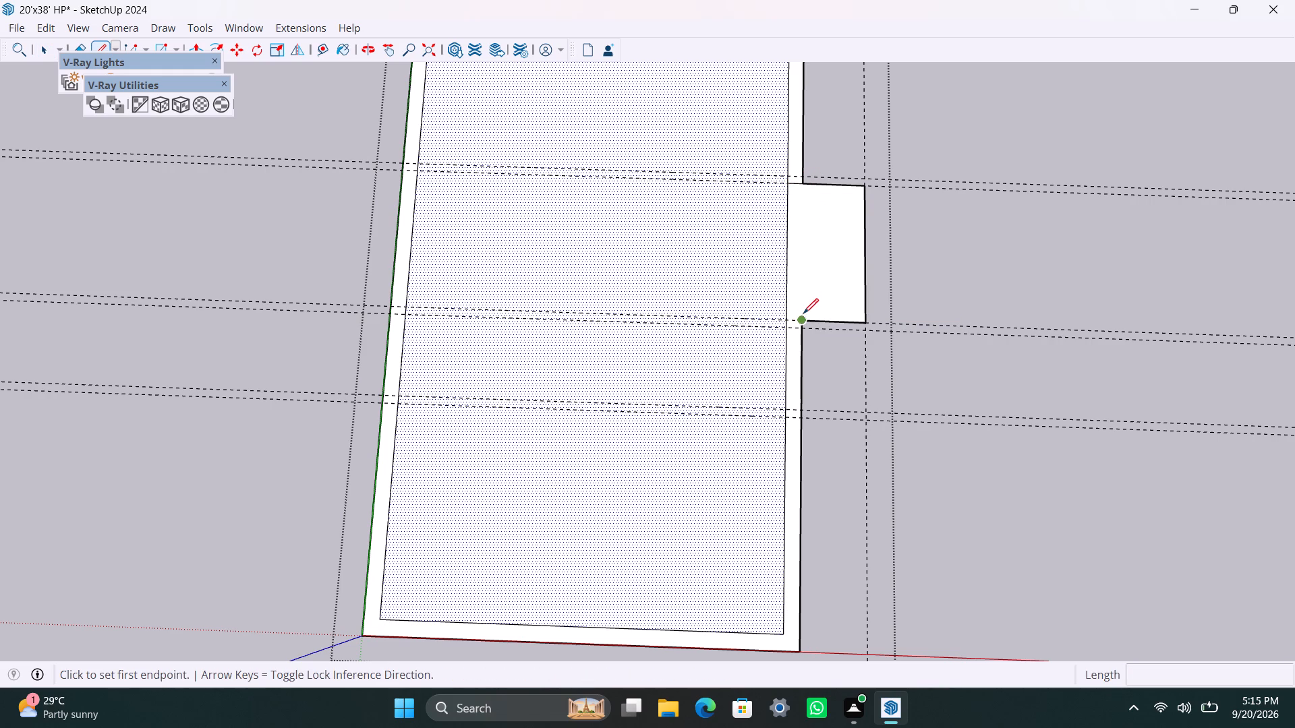
left_click(803, 316)
left_click(787, 320)
key("space")
left_click(788, 300)
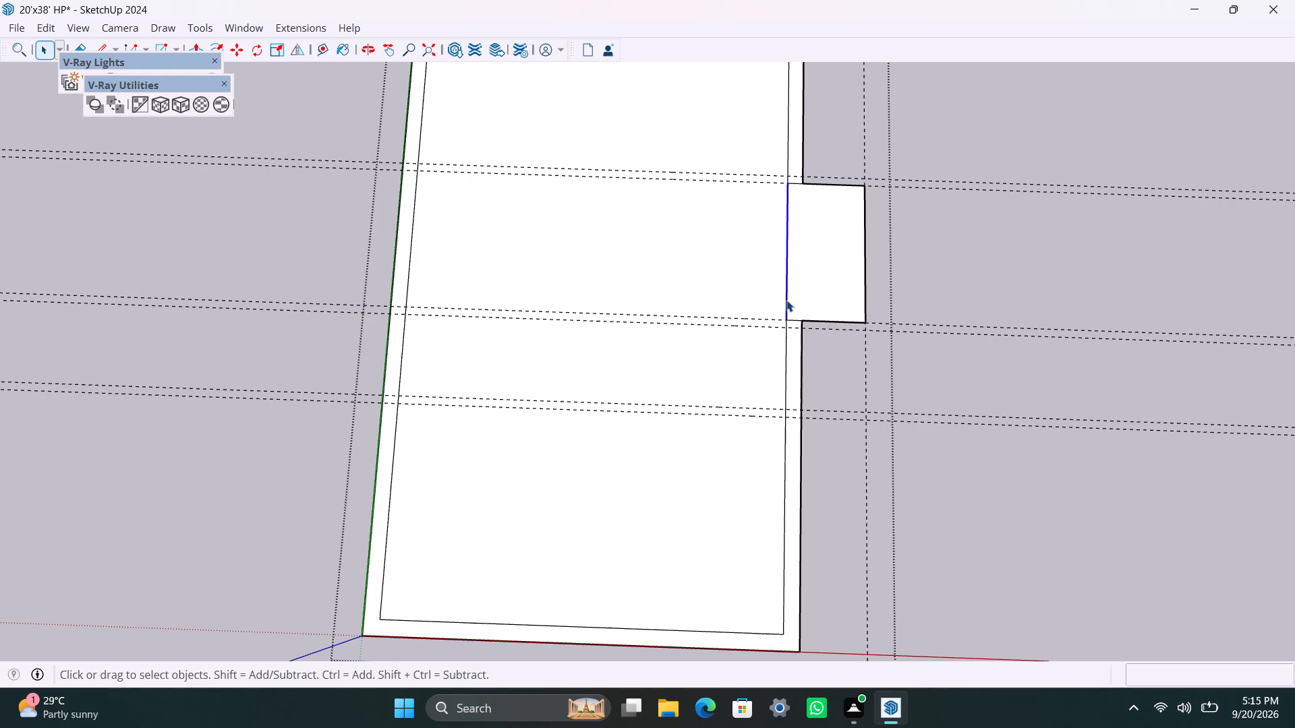
key("Delete")
Outline a 4.5" side wall at the projection's end farthest from the red axis, from the inner wall edge to the 3'1" guide.
scroll(797, 185, "up", 2)
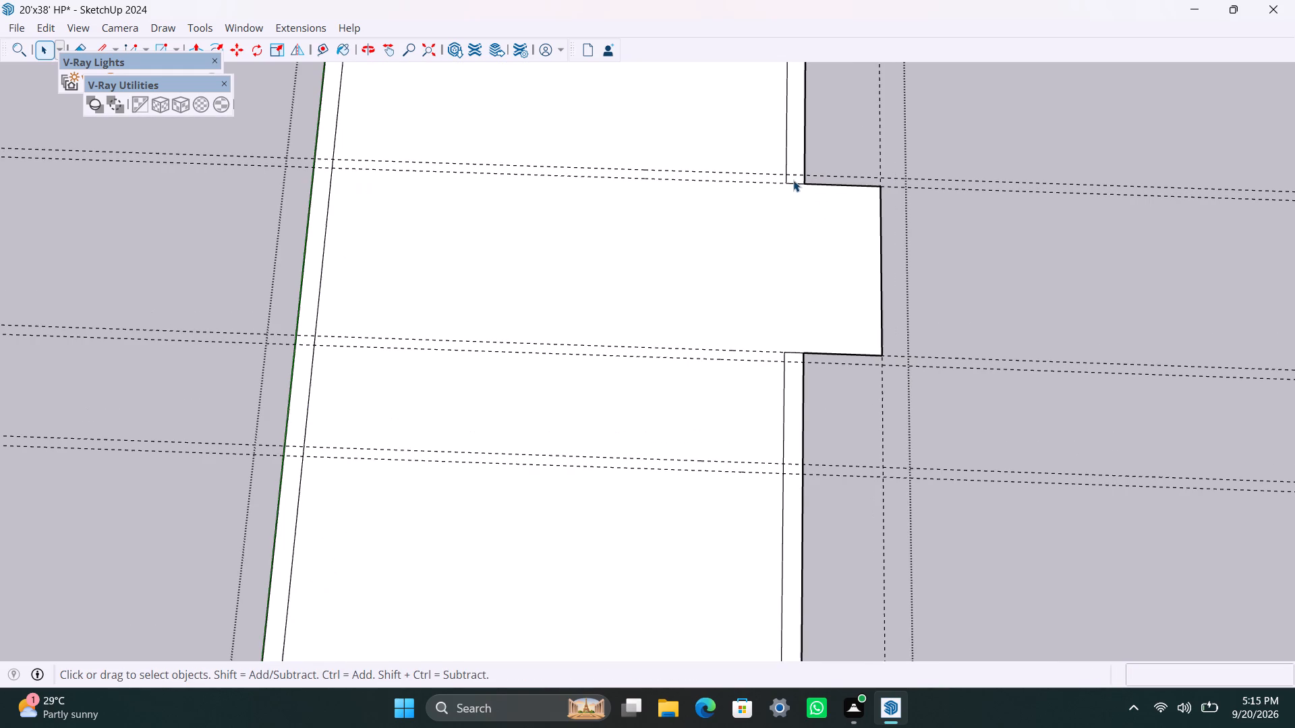
key("l")
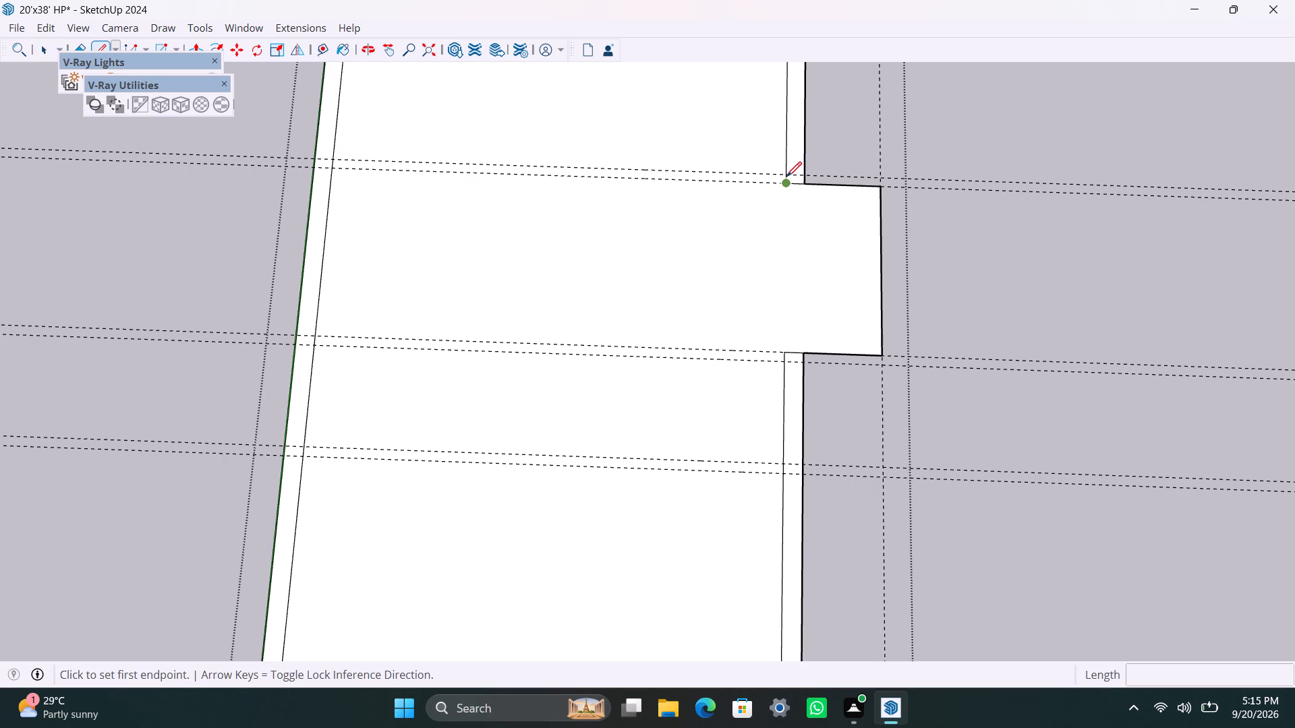
scroll(786, 171, "up", 1)
left_click(786, 171)
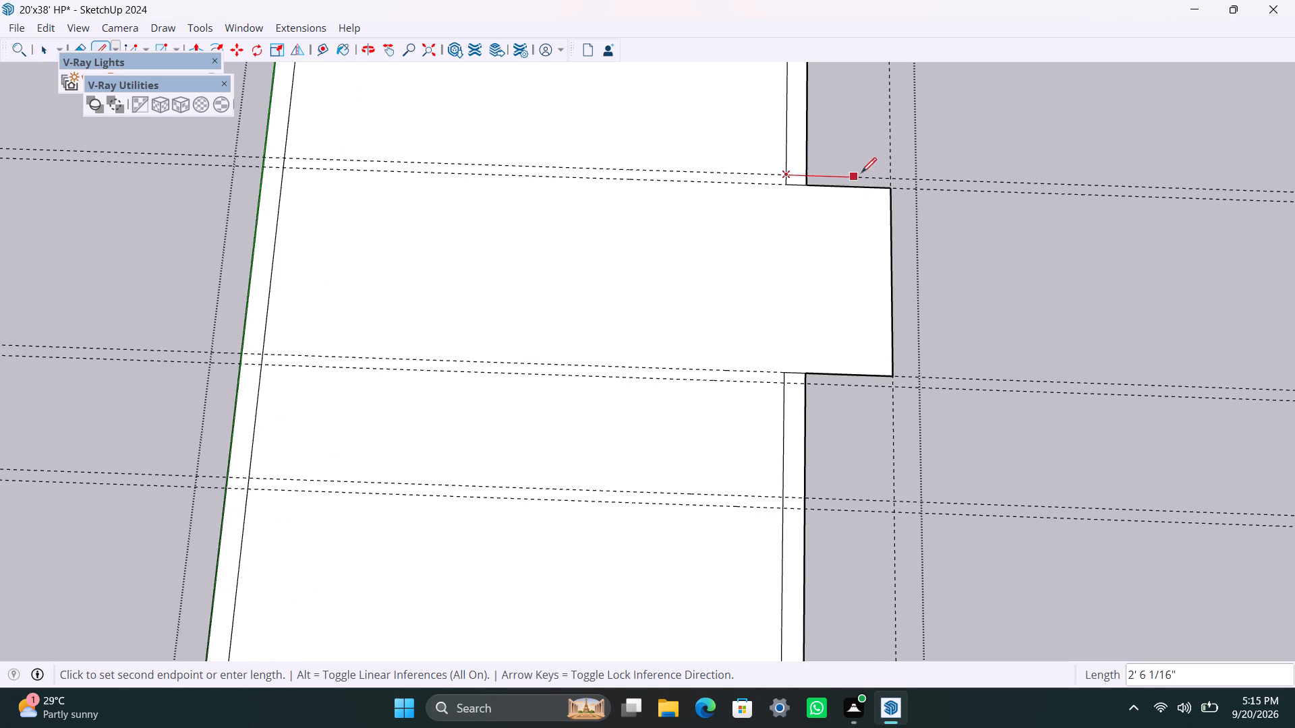
left_click(890, 176)
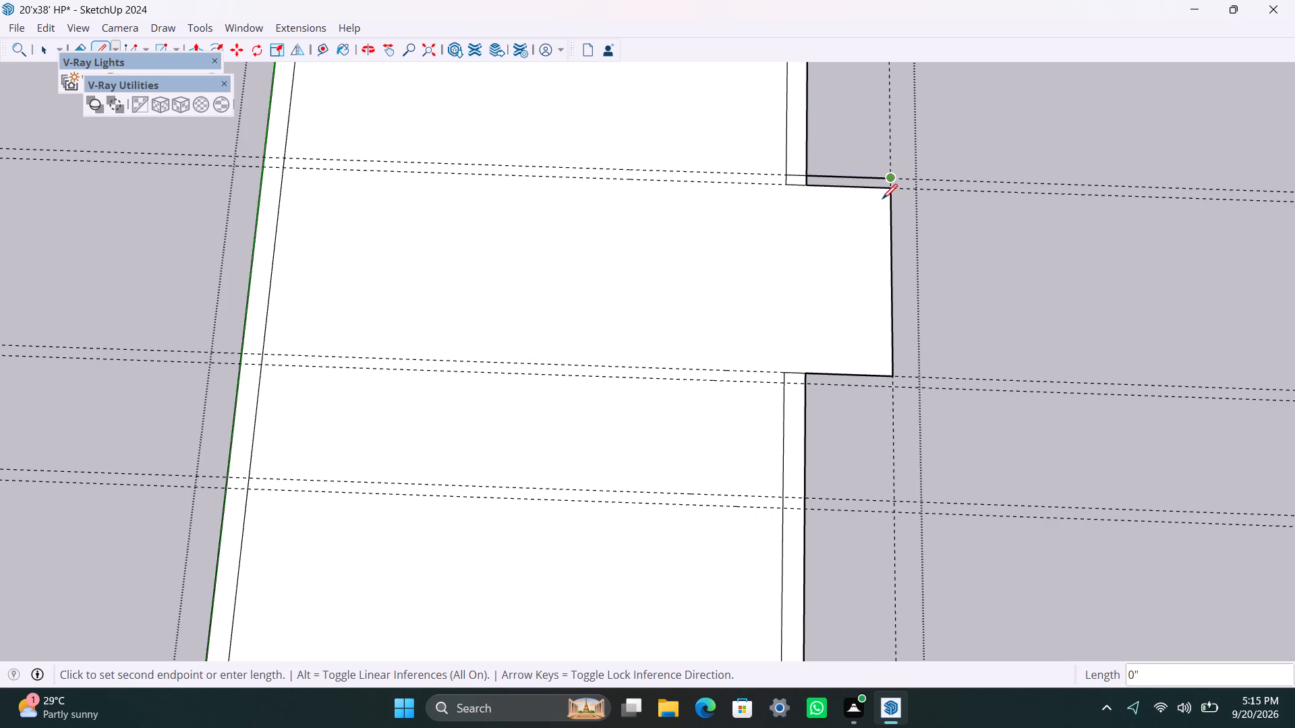
left_click(888, 191)
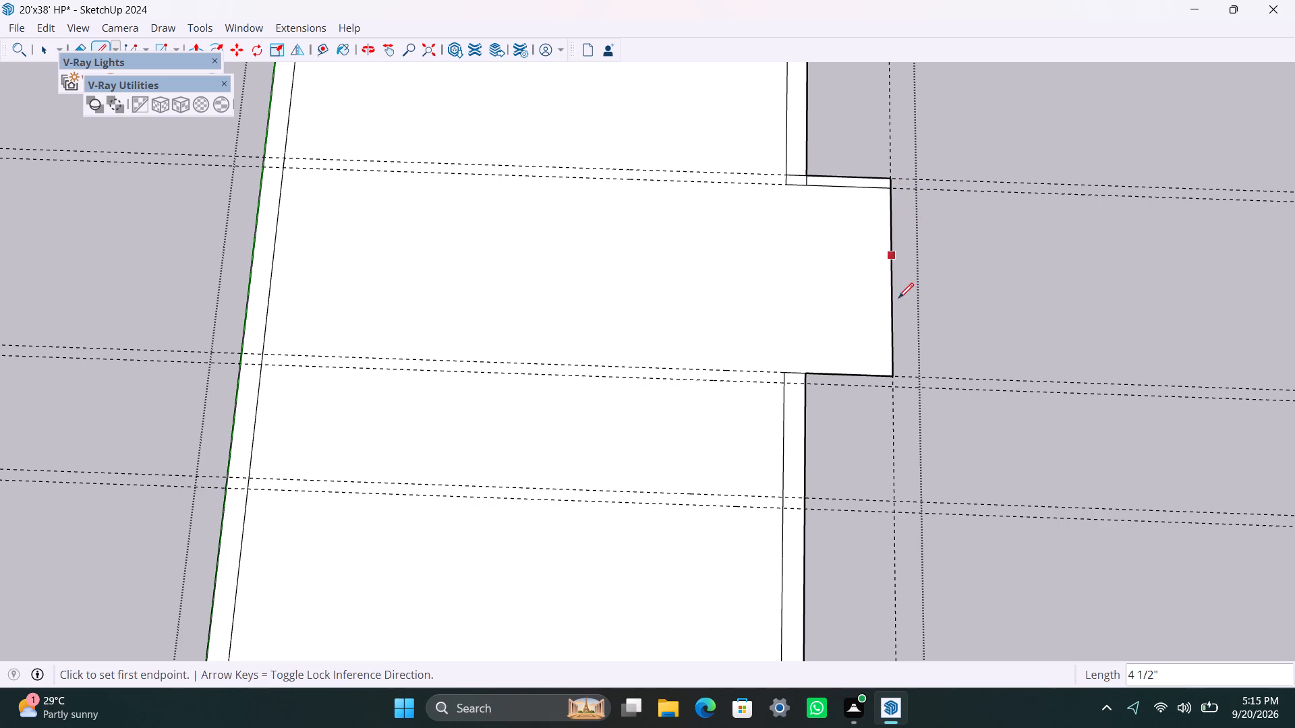
Outline the matching 4.5" side wall at the projection's end nearest the red axis, drawing its outer line back to the inner wall edge.
left_click(891, 390)
left_click(892, 372)
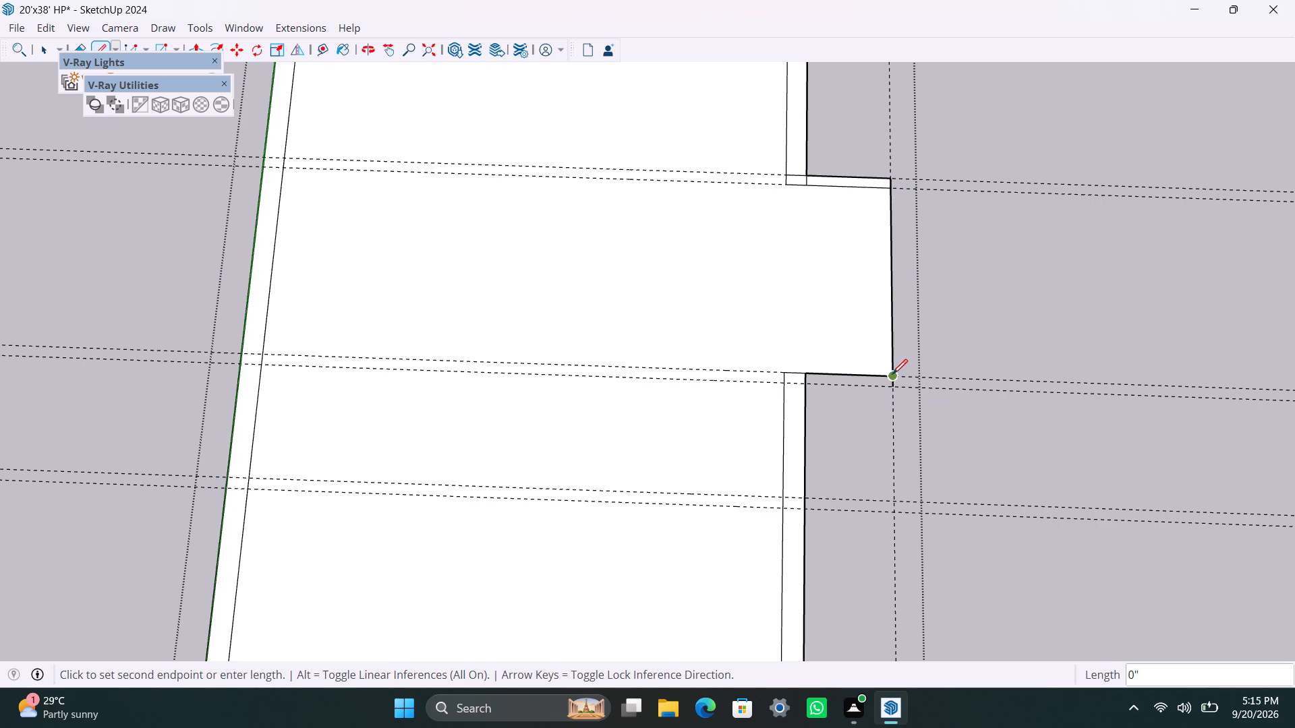
key("space")
key("l")
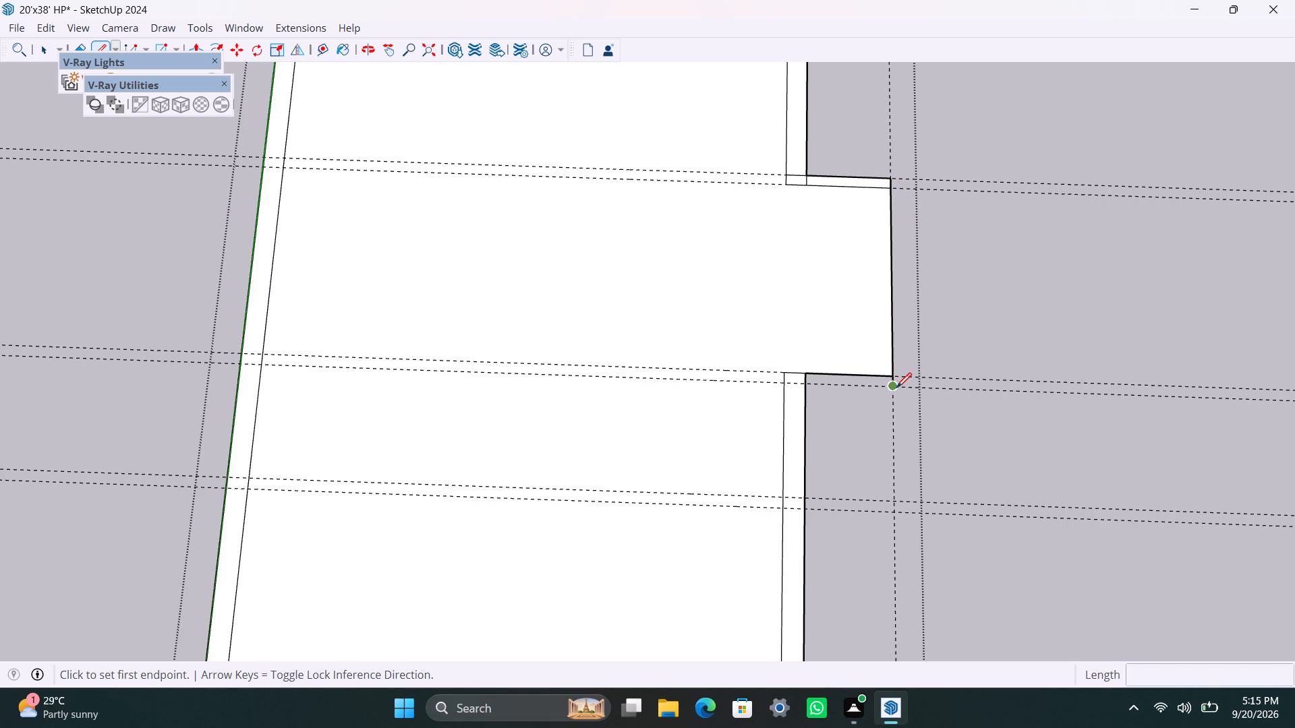
left_click(896, 388)
left_click(783, 390)
key("space")
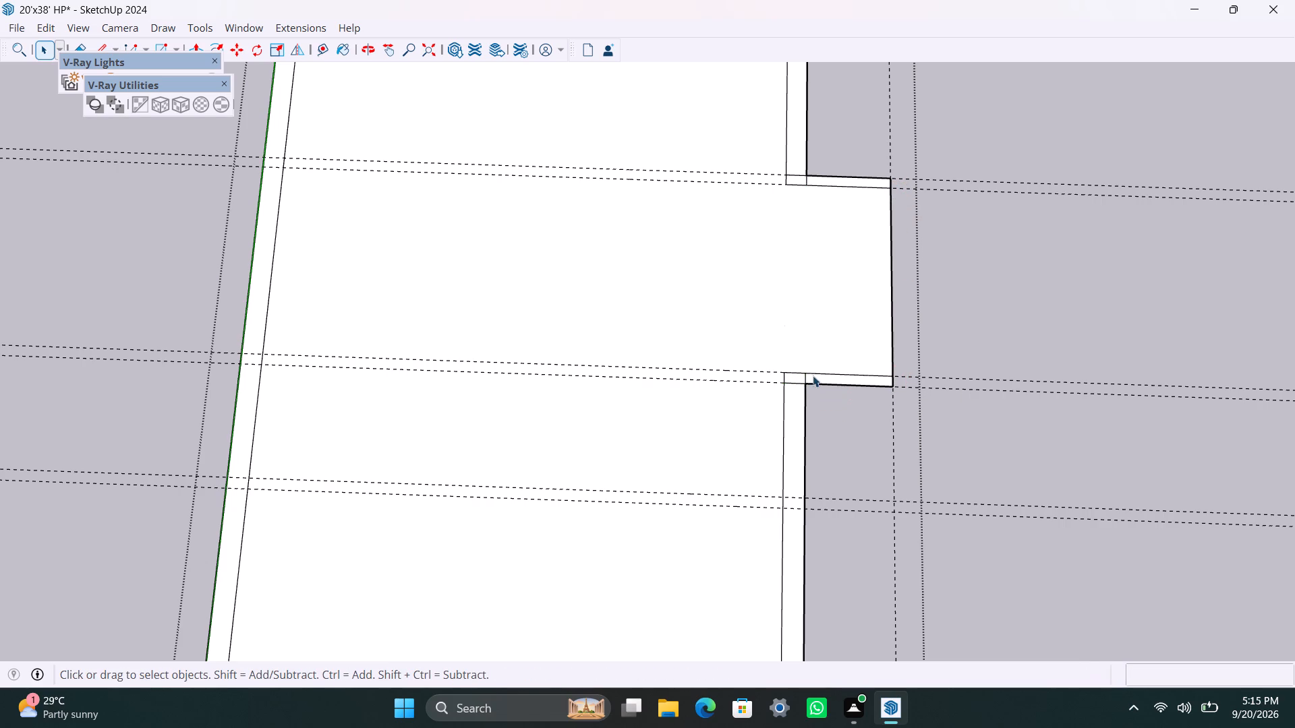
Erase the leftover short edge where the side wall nearest the red axis meets the long outer wall.
left_click(804, 377)
key("Delete")
Erase the leftover short edge where the projection's side wall farthest from the red axis meets the long outer wall.
scroll(782, 380, "up", 6)
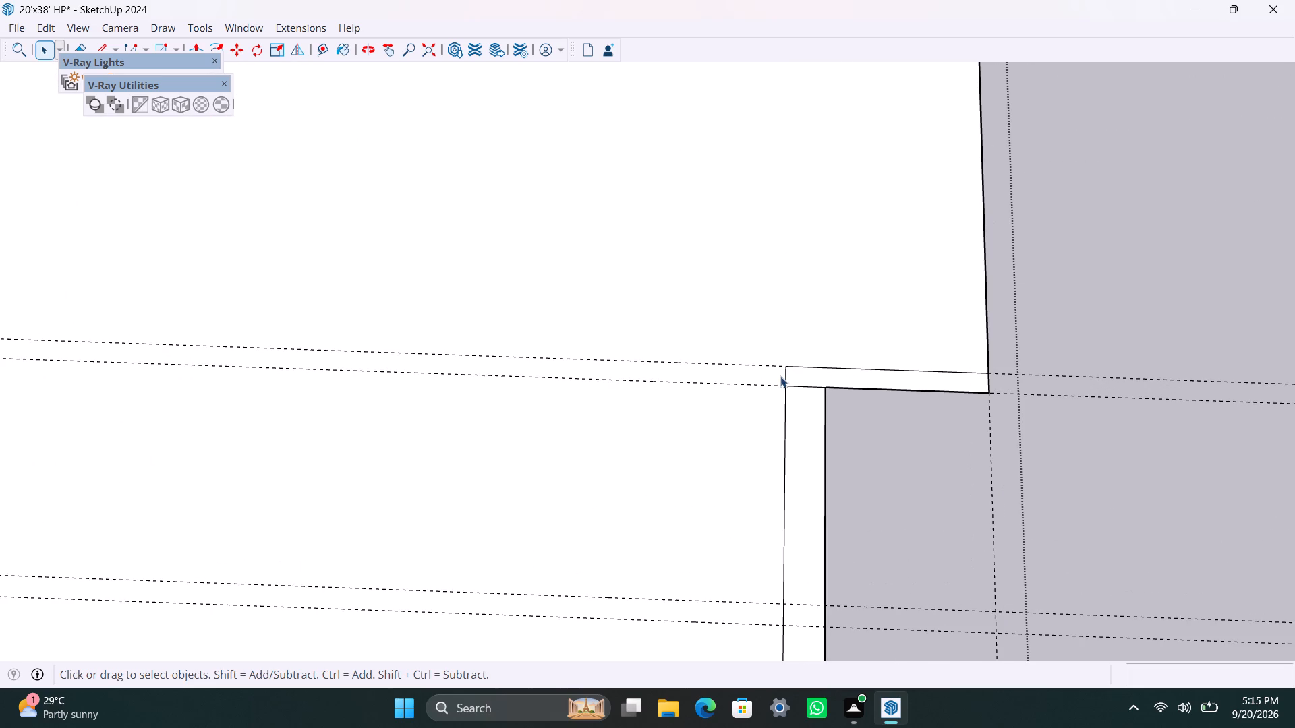
scroll(792, 375, "down", 5)
scroll(786, 310, "down", 3)
scroll(788, 374, "up", 4)
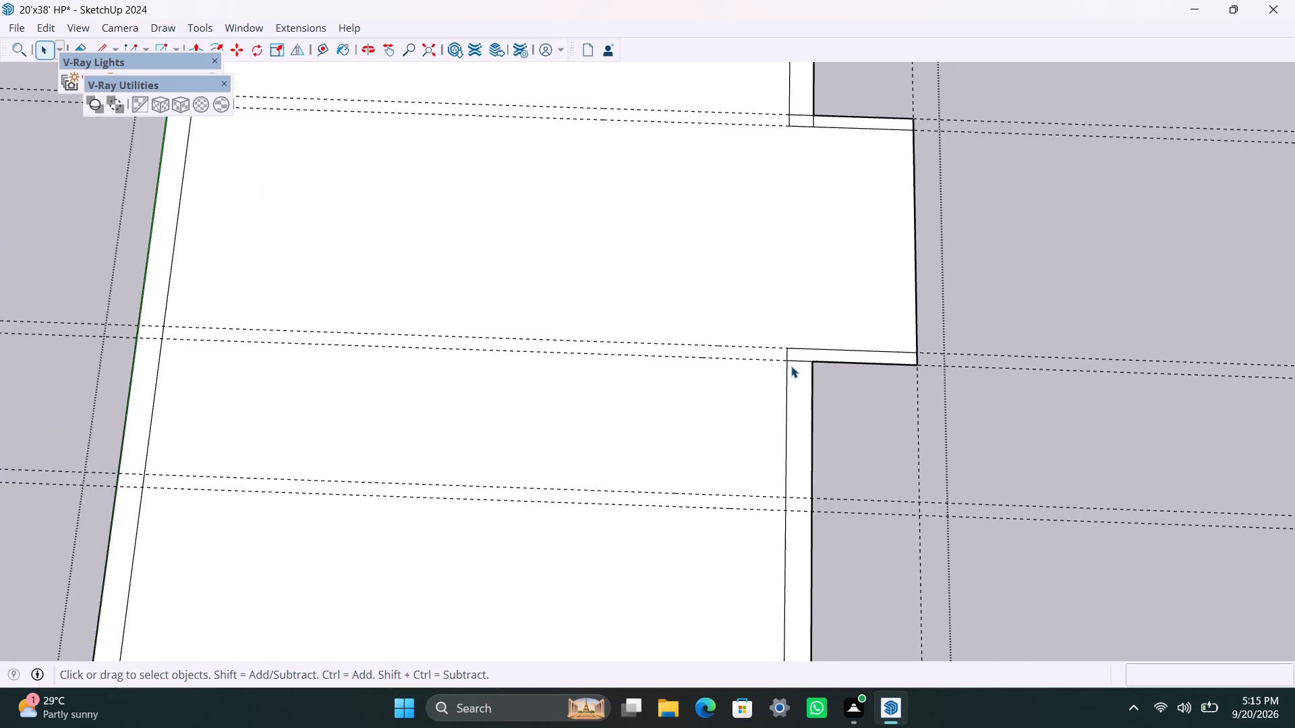
scroll(791, 366, "up", 1)
scroll(759, 154, "down", 4)
middle_click_drag(768, 192, 762, 359, "shift")
scroll(784, 289, "up", 5)
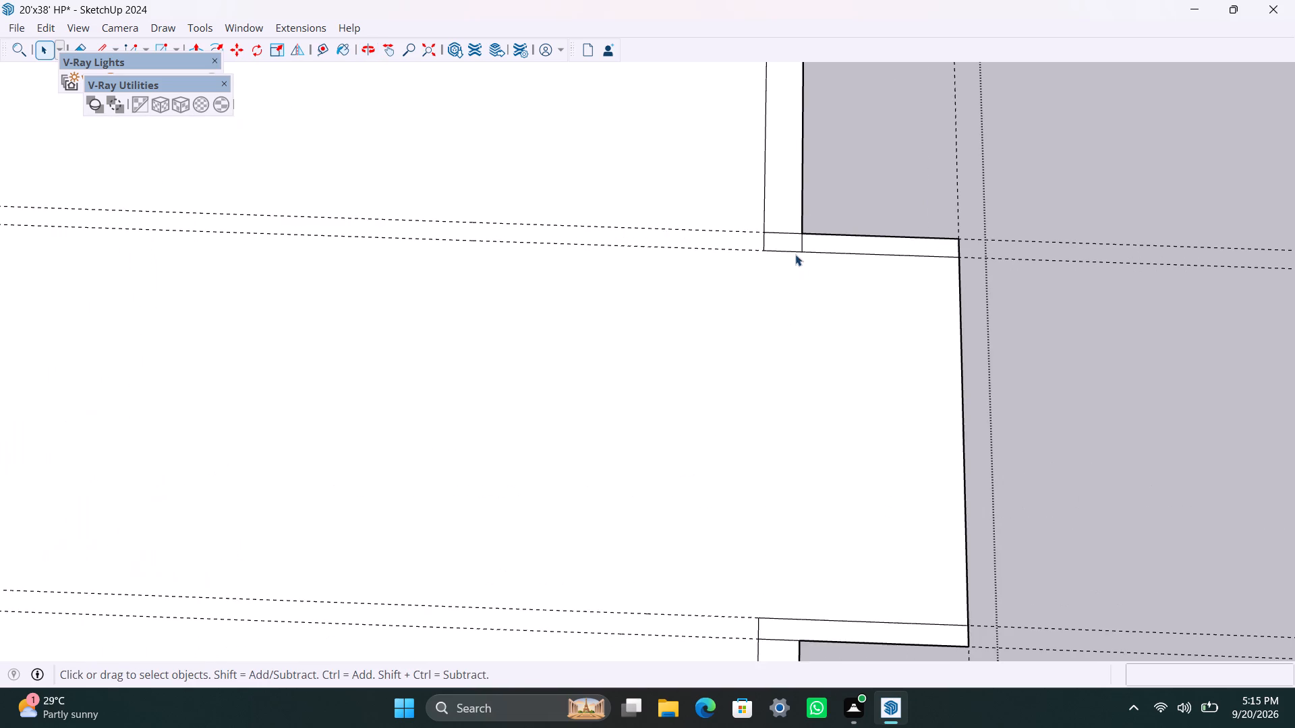
scroll(795, 254, "up", 2)
scroll(795, 241, "down", 4)
scroll(801, 242, "up", 2)
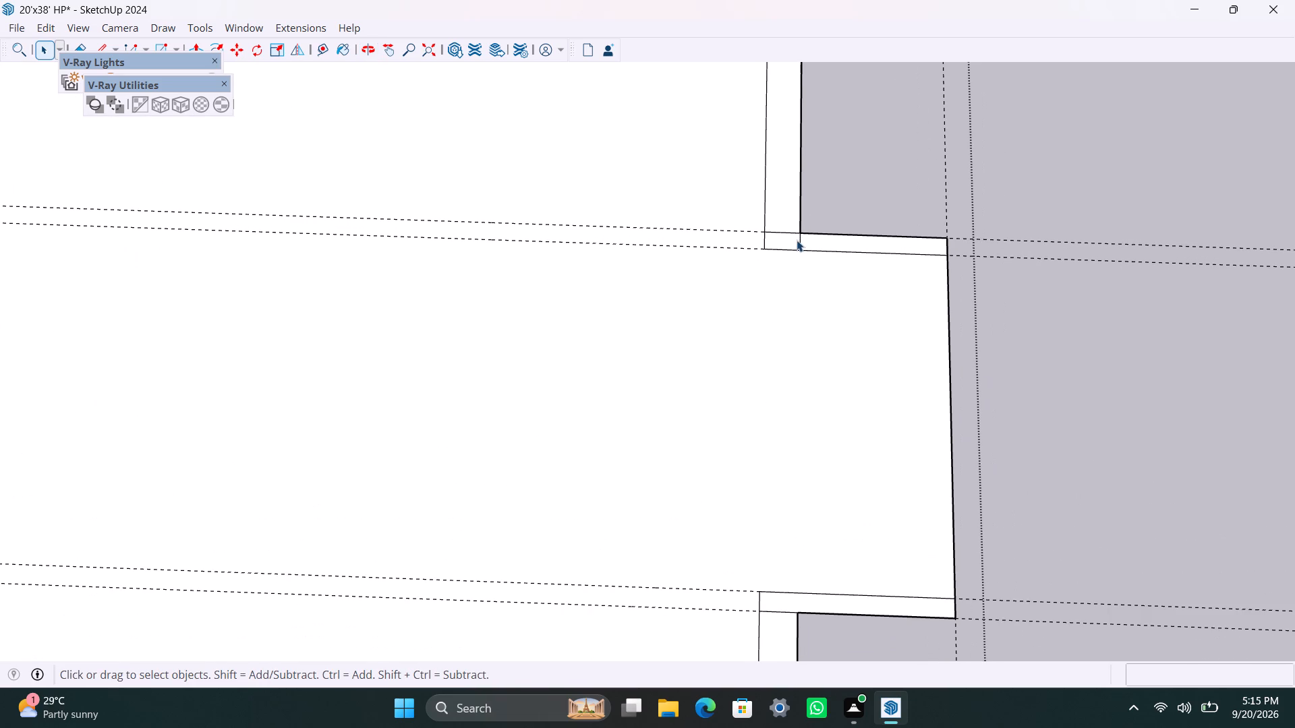
left_click(798, 239)
left_click(800, 243)
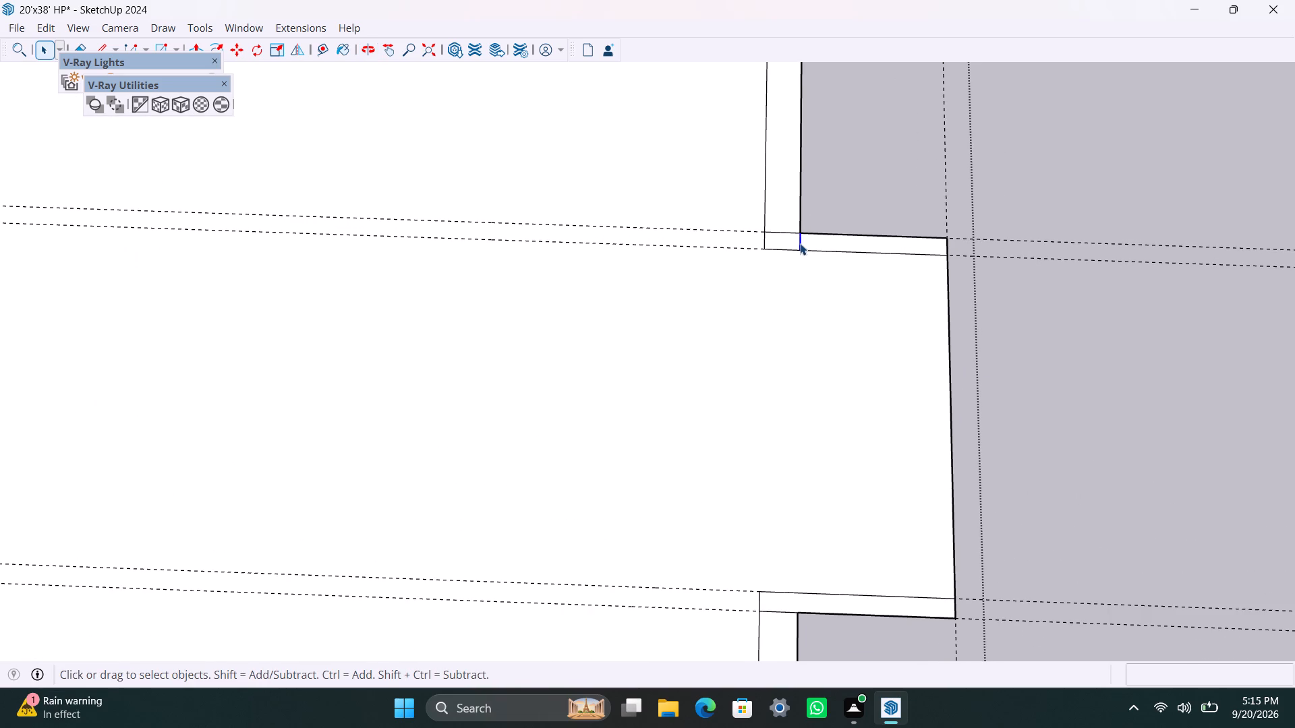
key("Delete")
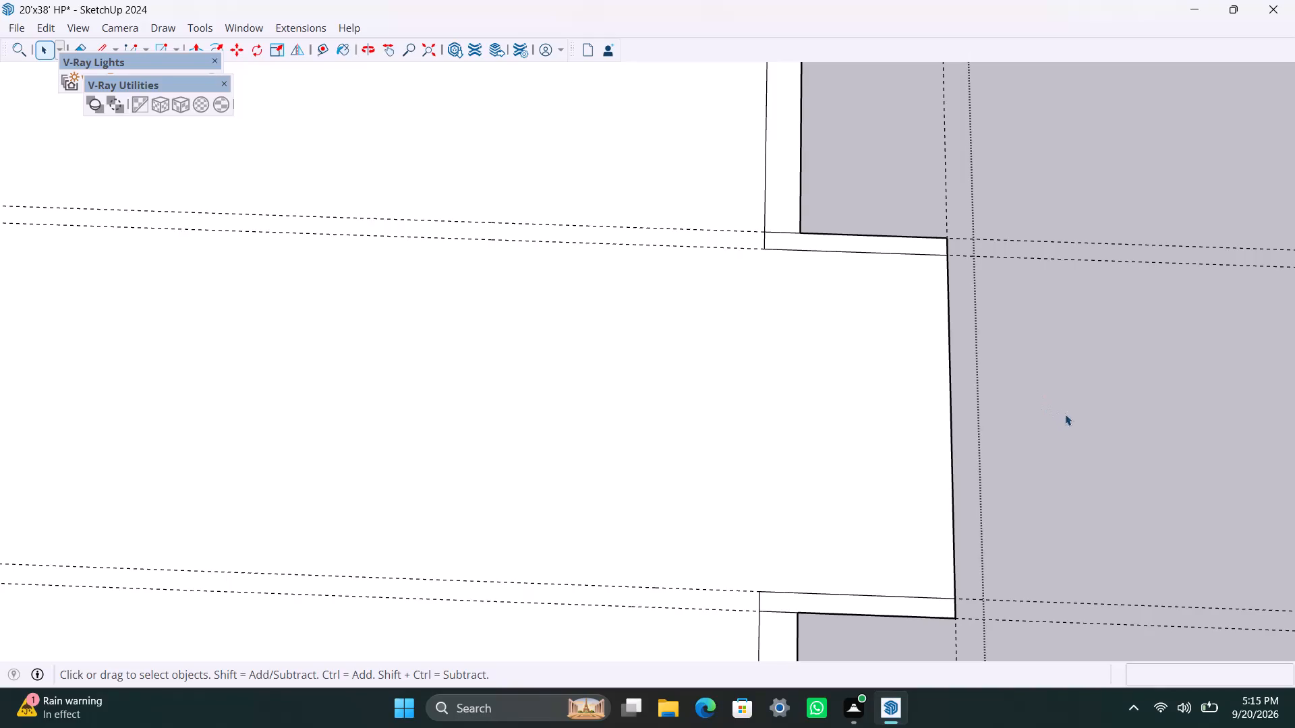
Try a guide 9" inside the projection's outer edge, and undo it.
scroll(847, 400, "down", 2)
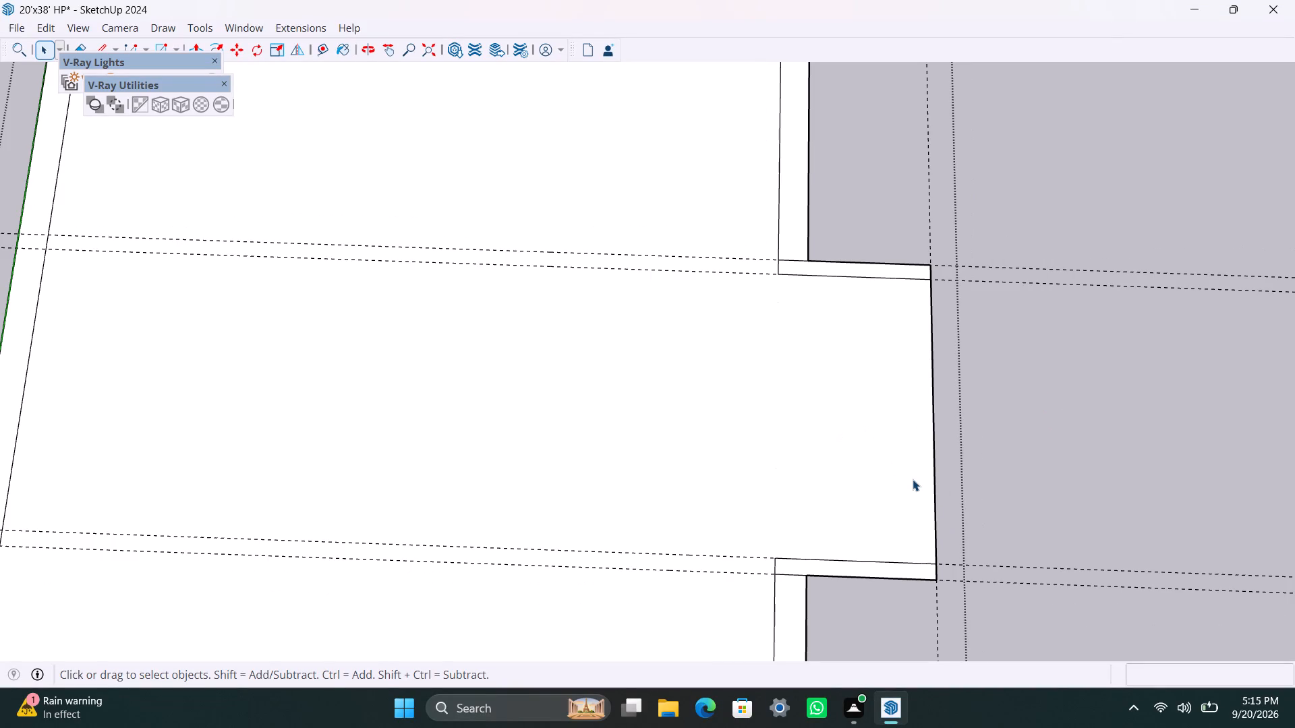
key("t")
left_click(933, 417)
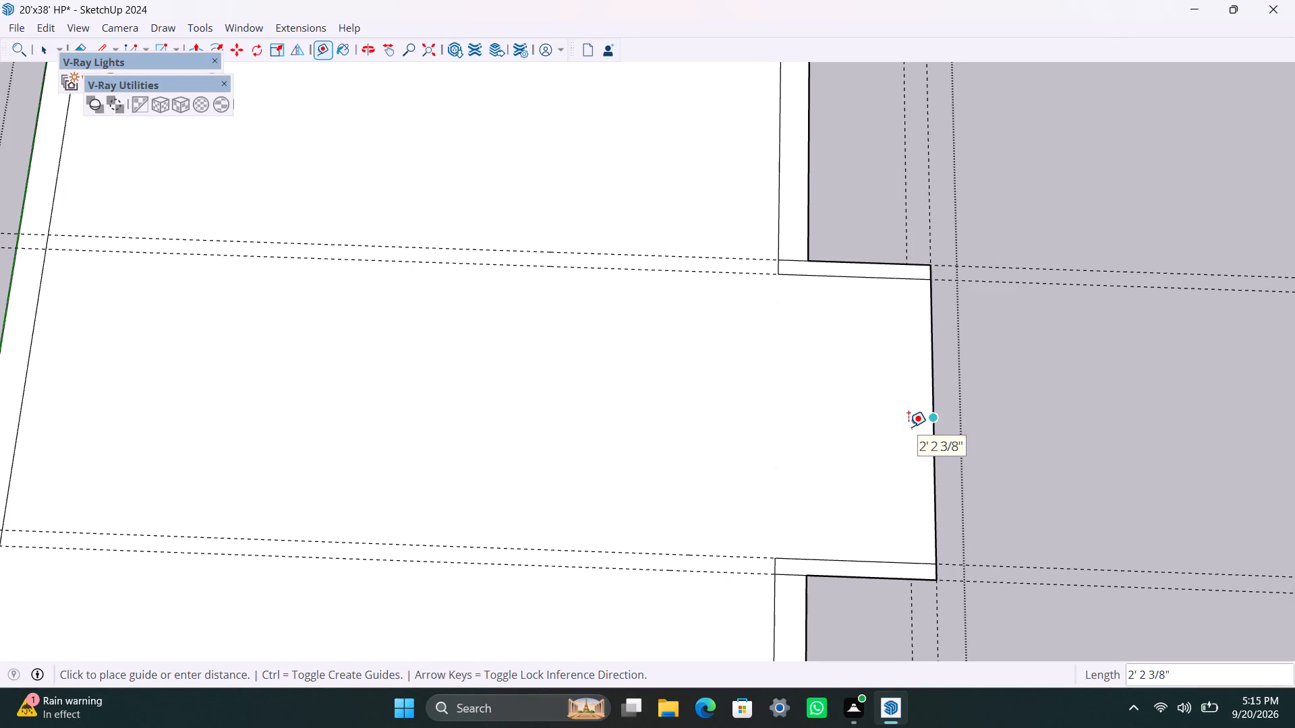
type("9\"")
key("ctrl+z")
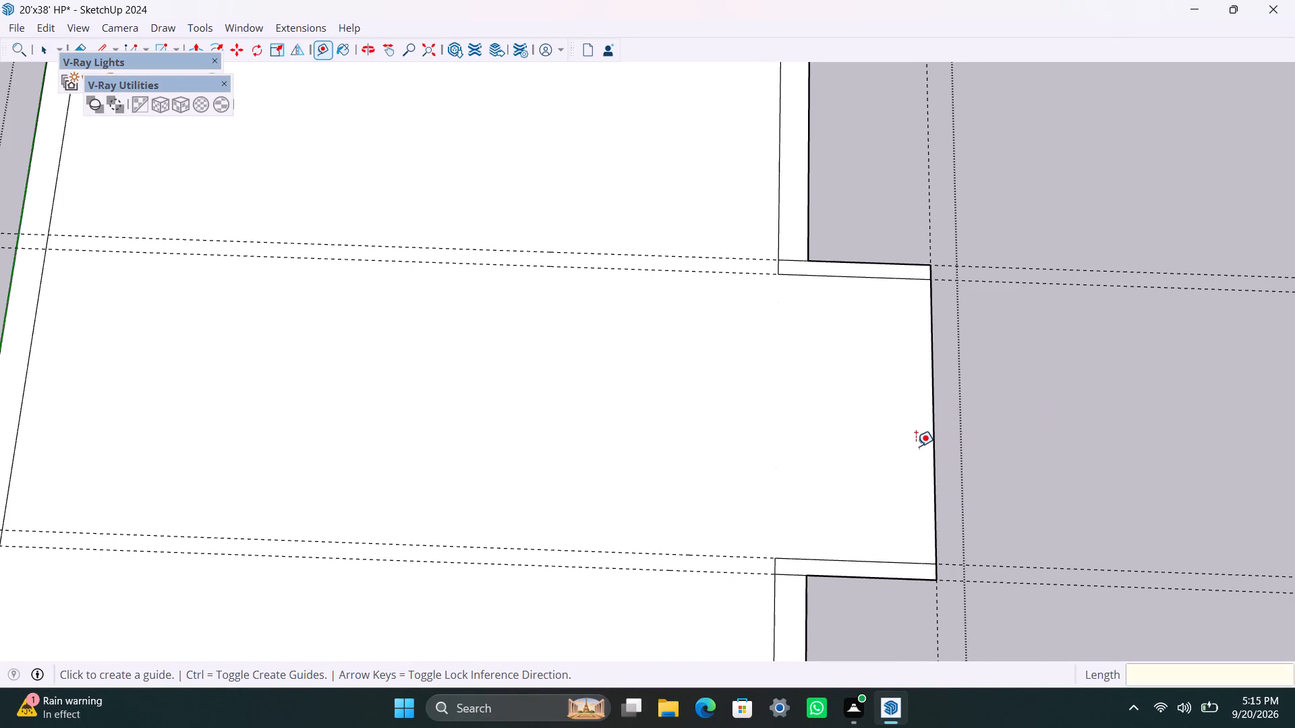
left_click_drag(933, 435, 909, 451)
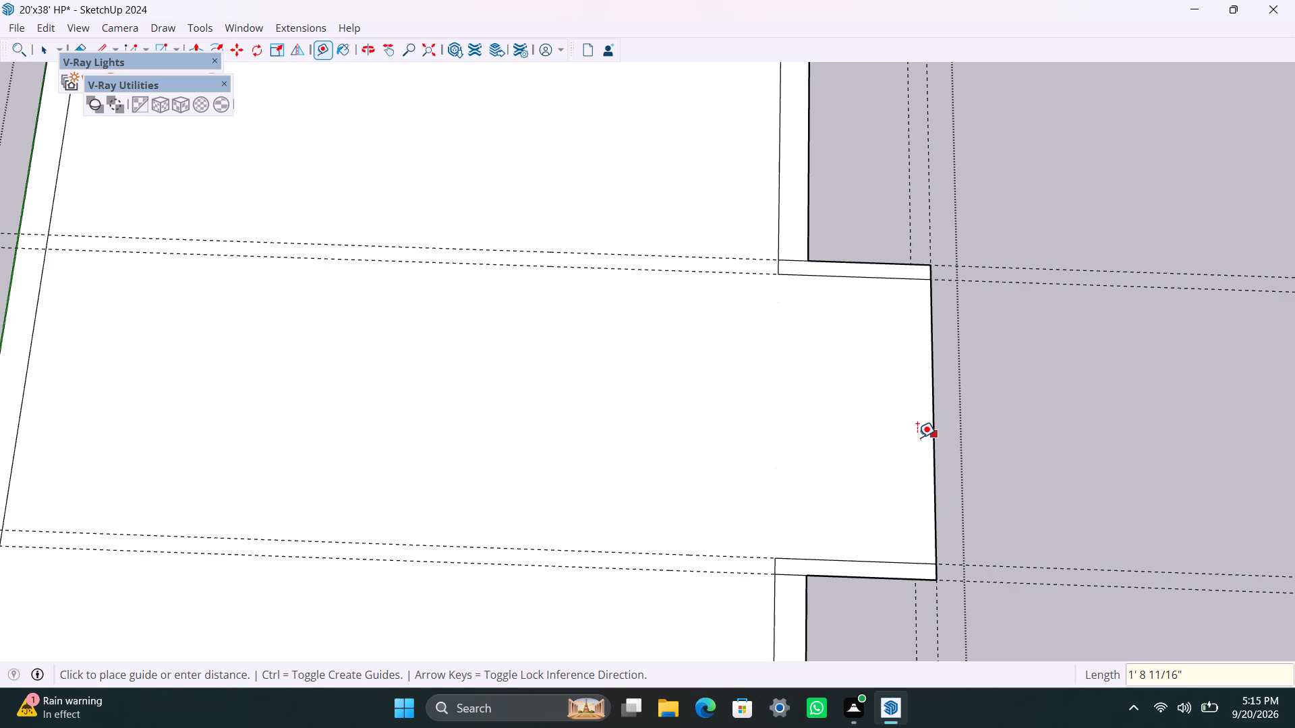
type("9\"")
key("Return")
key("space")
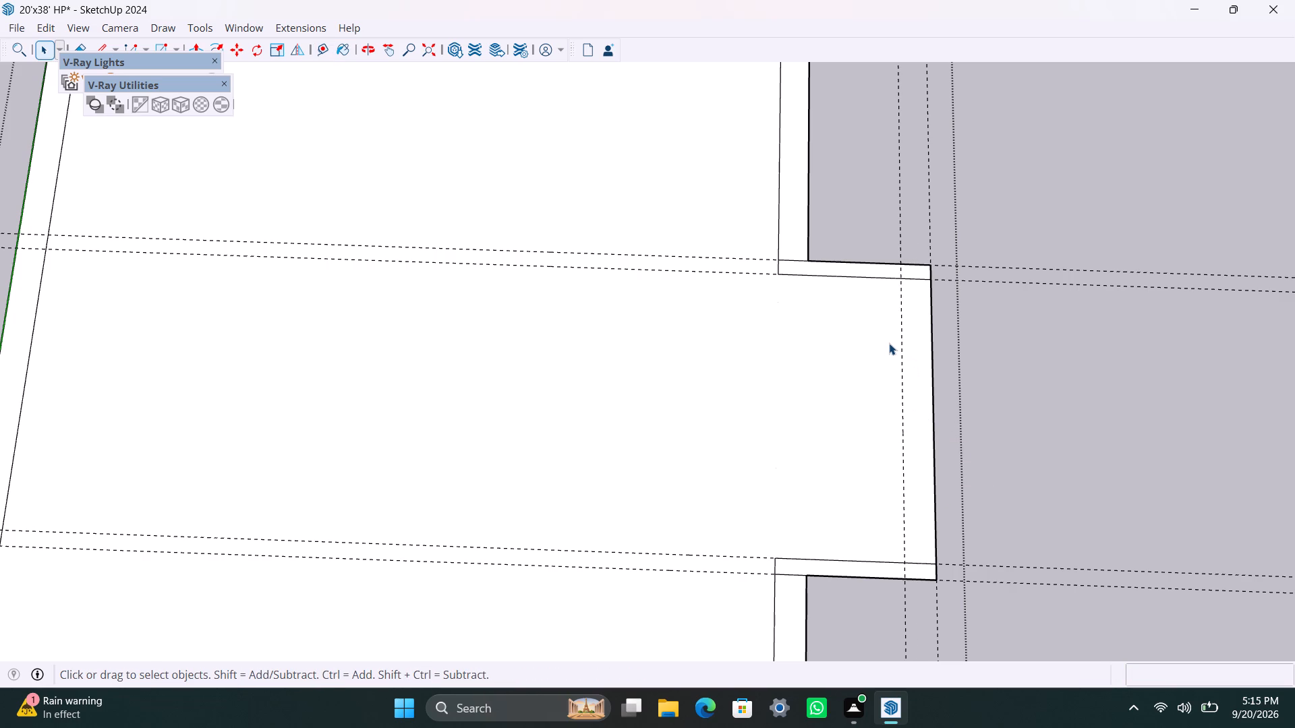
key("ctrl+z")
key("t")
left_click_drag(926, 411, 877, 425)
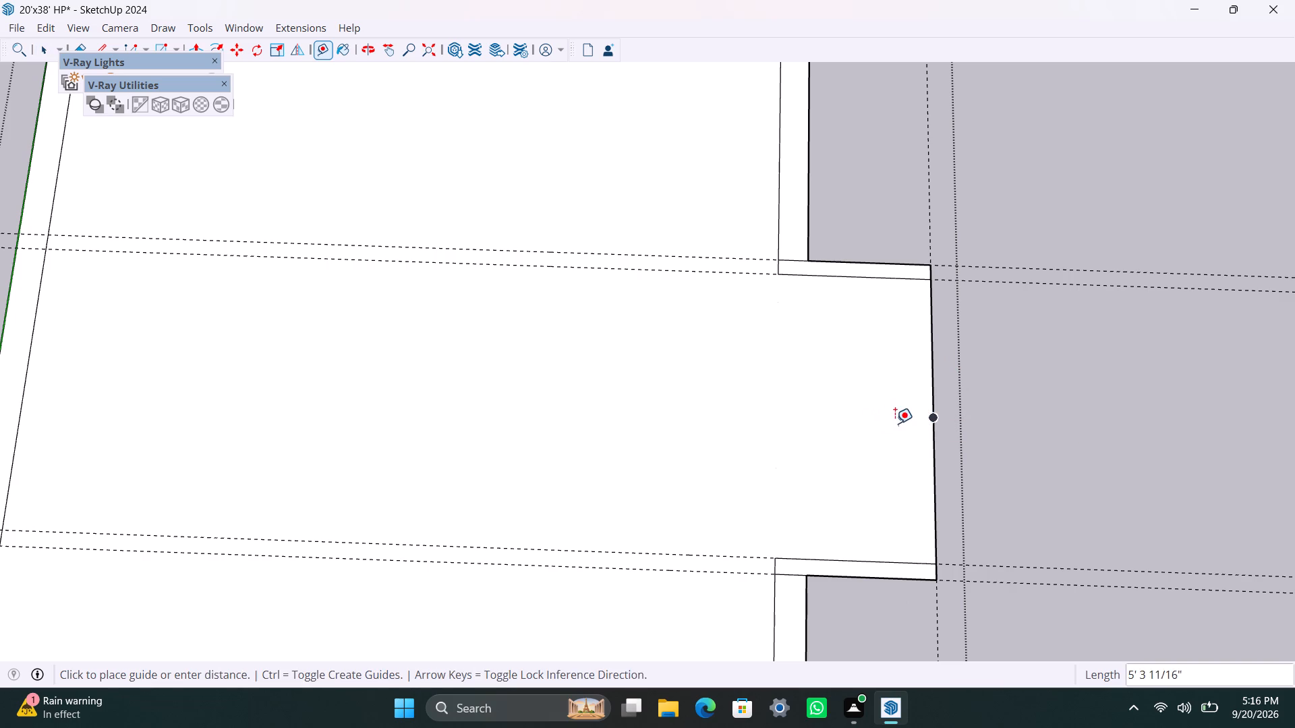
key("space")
Place a guide 4.5" inside the projection's outer edge.
key("t")
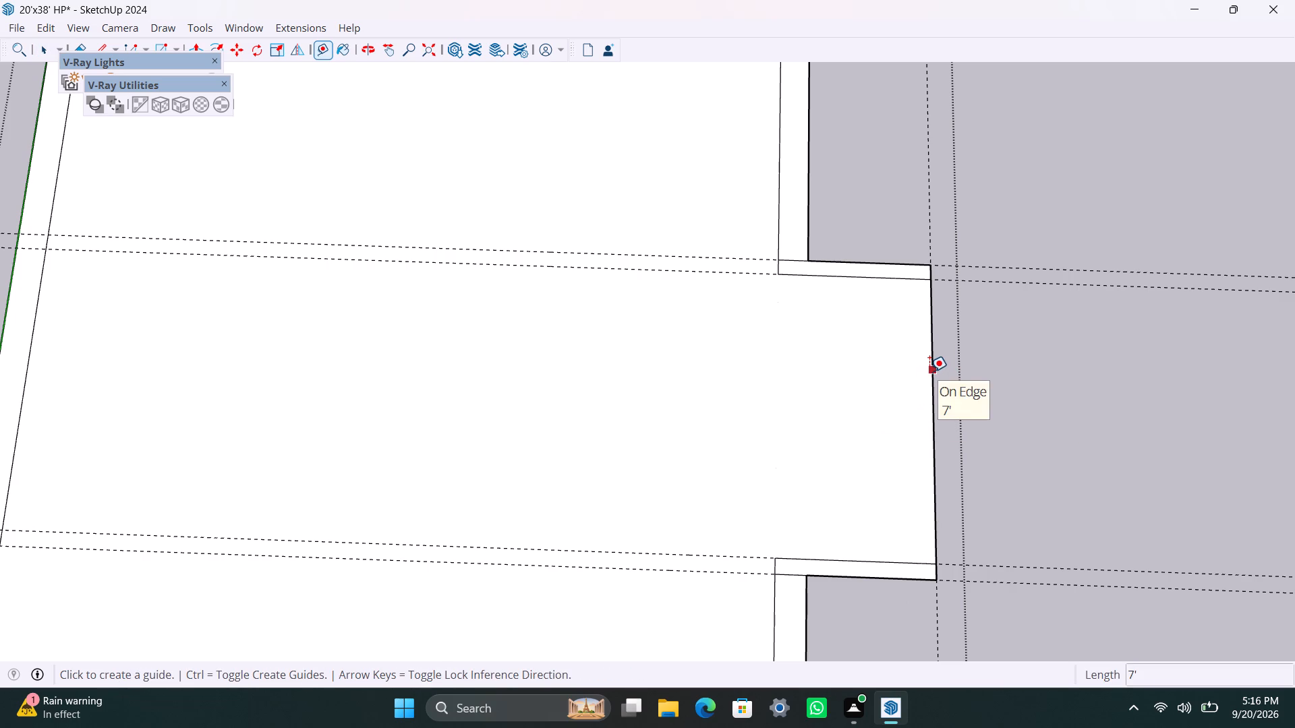
left_click(929, 371)
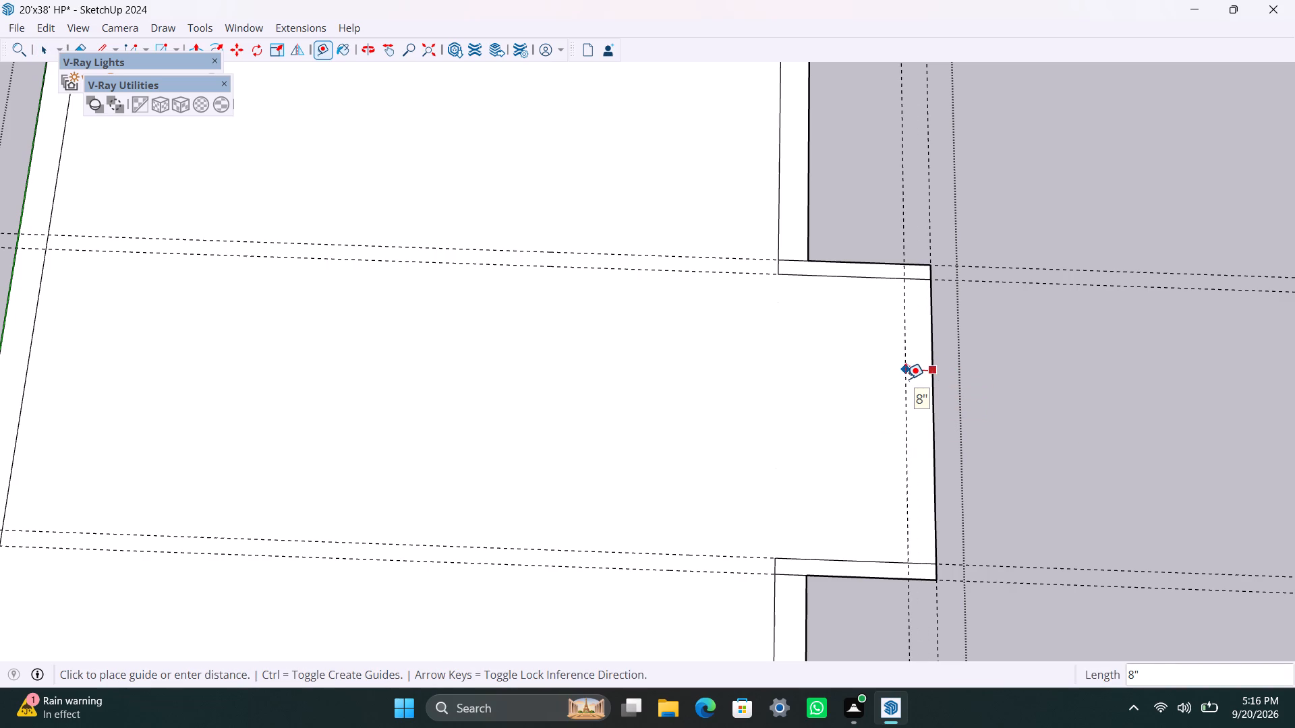
type("4.5\"")
key("Return")
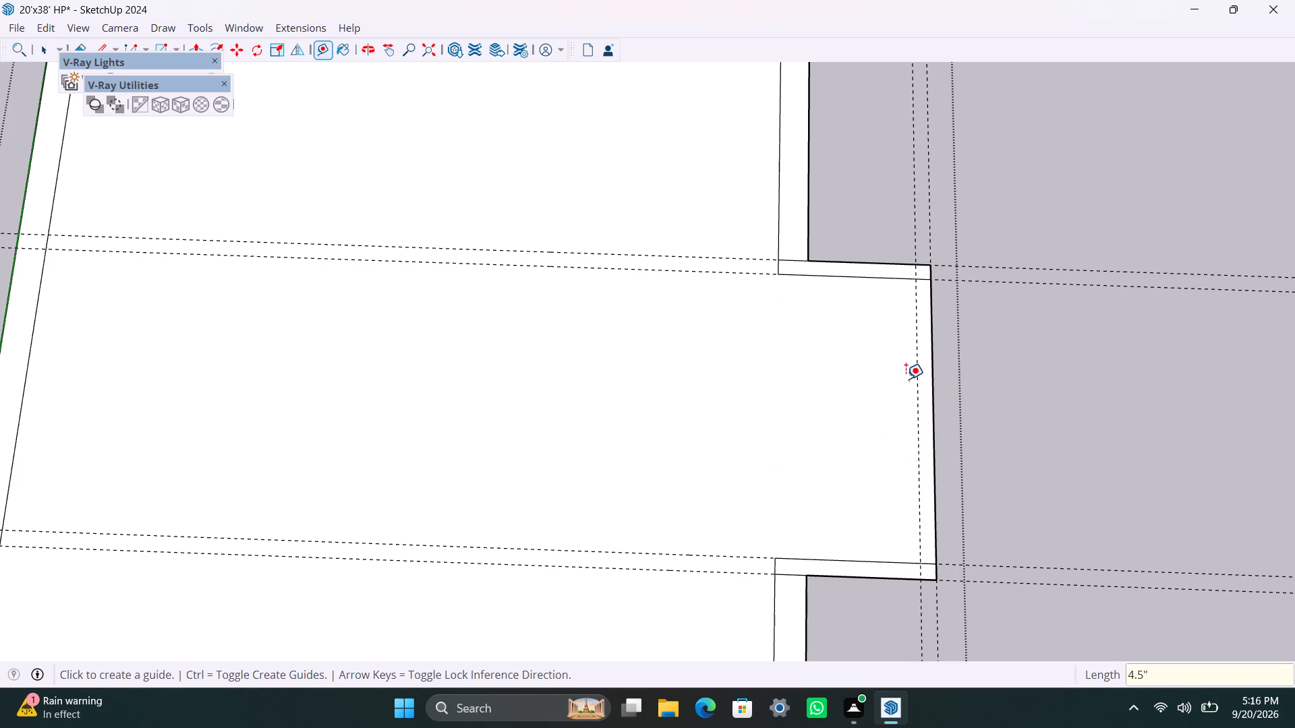
key("space")
Draw the projection's inner end-wall line along the 4.5" guide, between the inner lines of its two side walls.
key("l")
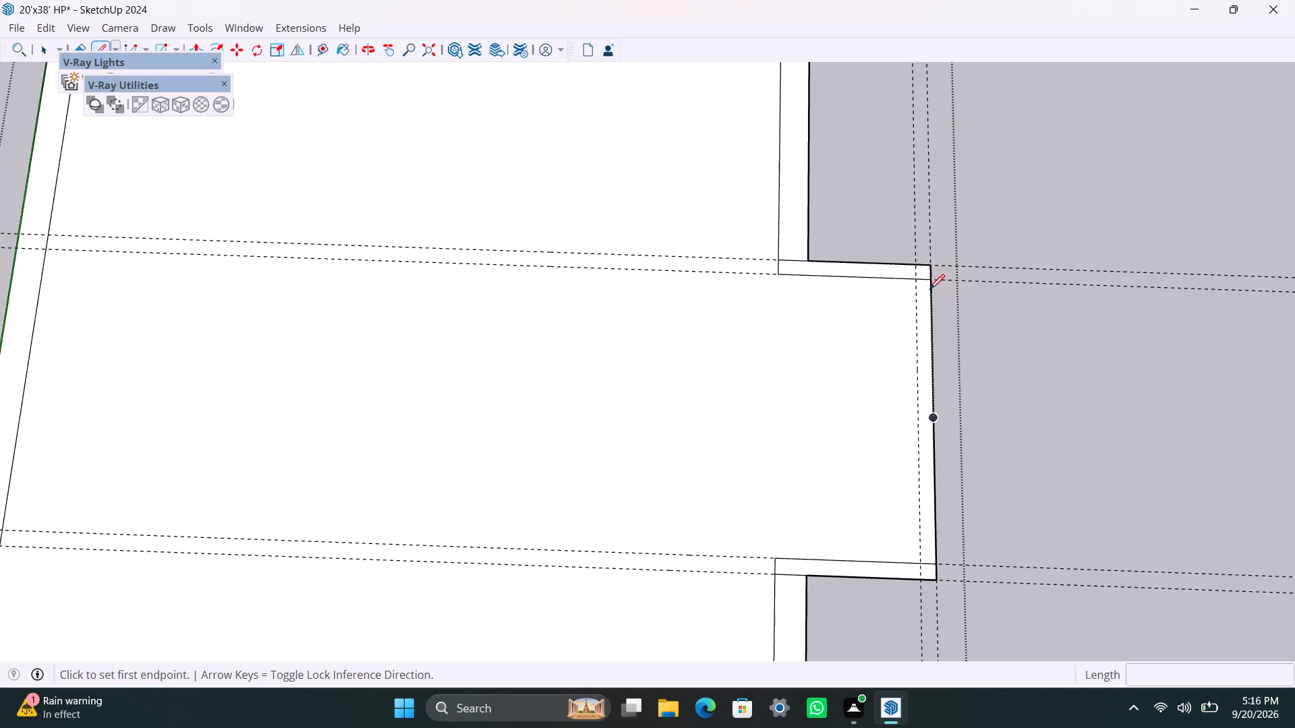
left_click_drag(917, 280, 917, 307)
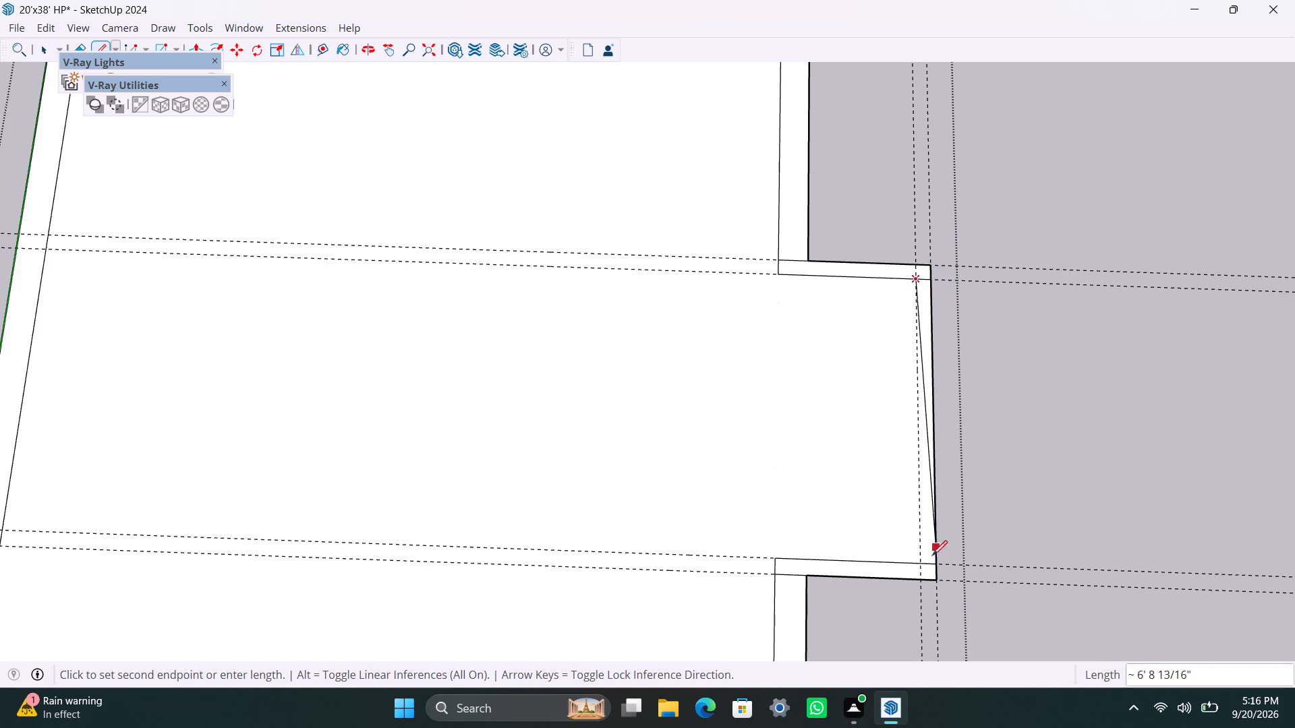
left_click(918, 563)
key("space")
Erase the two short edges crossing the end wall at the projection's outer corners.
scroll(925, 564, "up", 2)
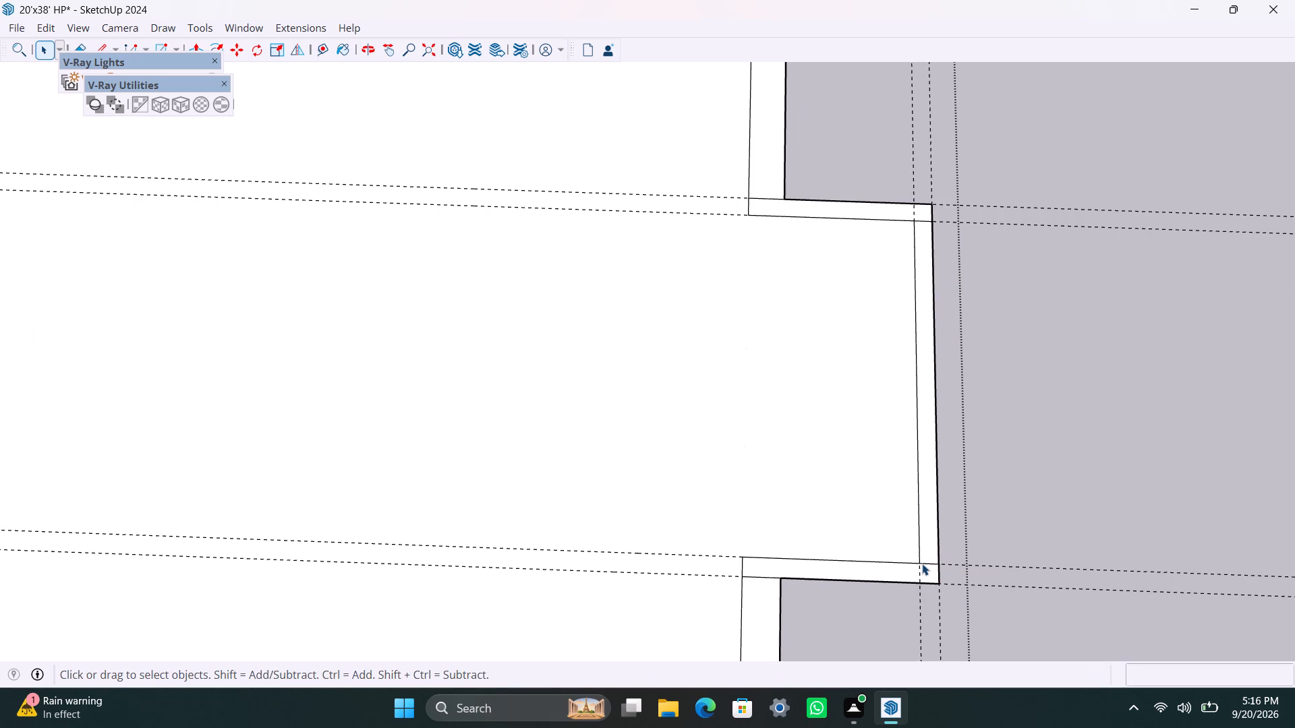
left_click(922, 564)
key("Delete")
scroll(927, 257, "up", 1)
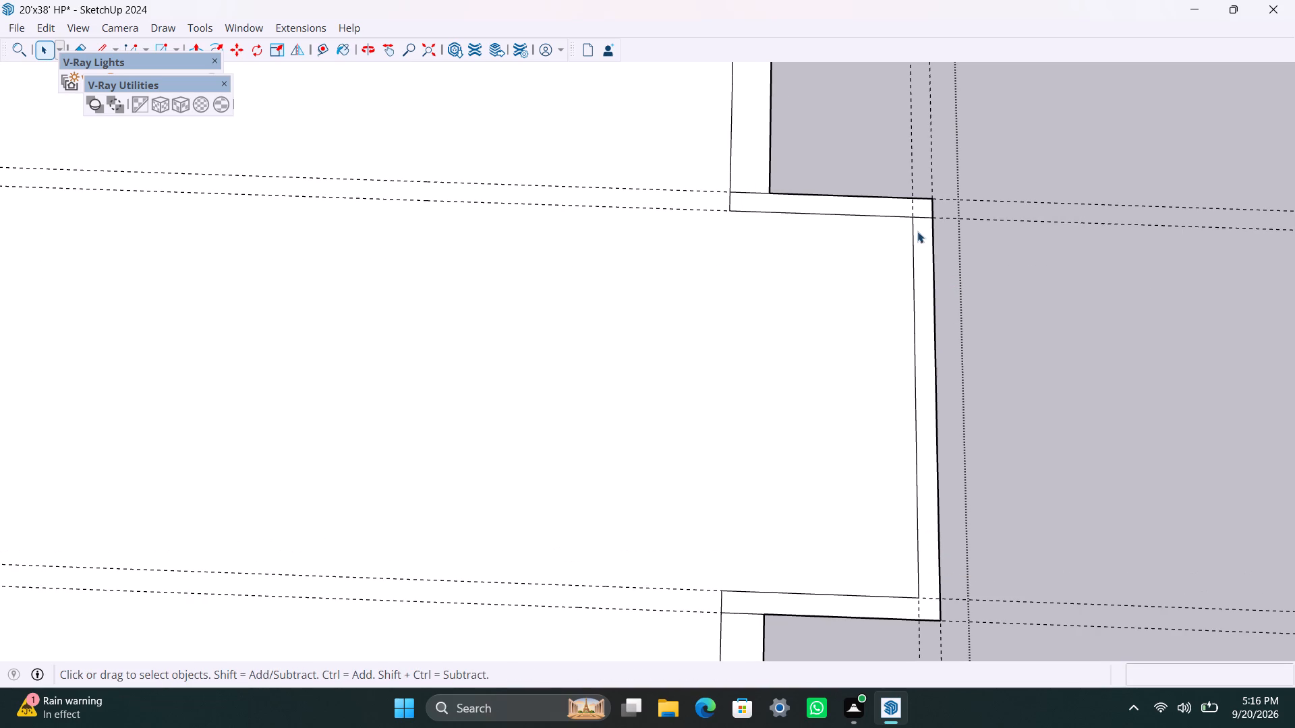
left_click(923, 217)
key("Delete")
Erase the two short edges crossing the 9" long wall where the projection's side walls join it.
left_click(756, 193)
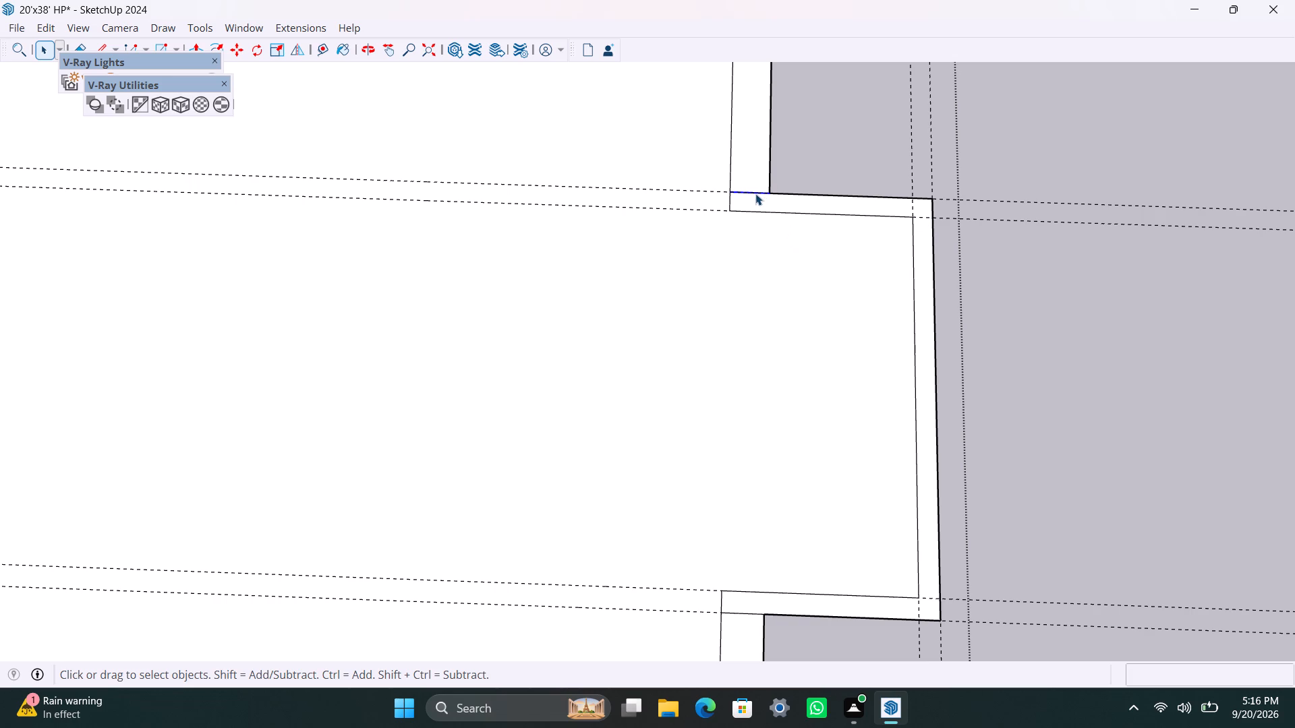
key("Delete")
scroll(773, 513, "down", 3)
left_click(743, 588)
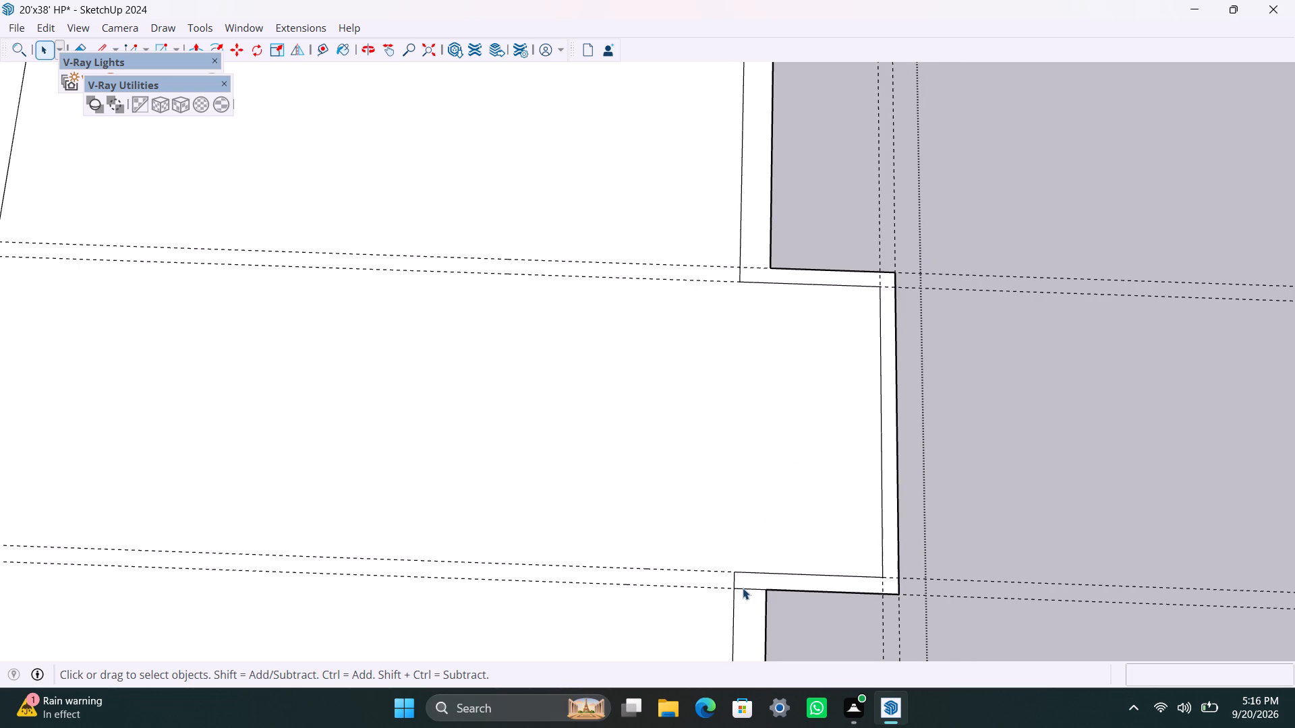
key("Delete")
Place a guide 8'4" from the partition guide nearest the red axis, toward that axis, and a parallel guide 4.5" beyond it.
scroll(685, 504, "down", 14)
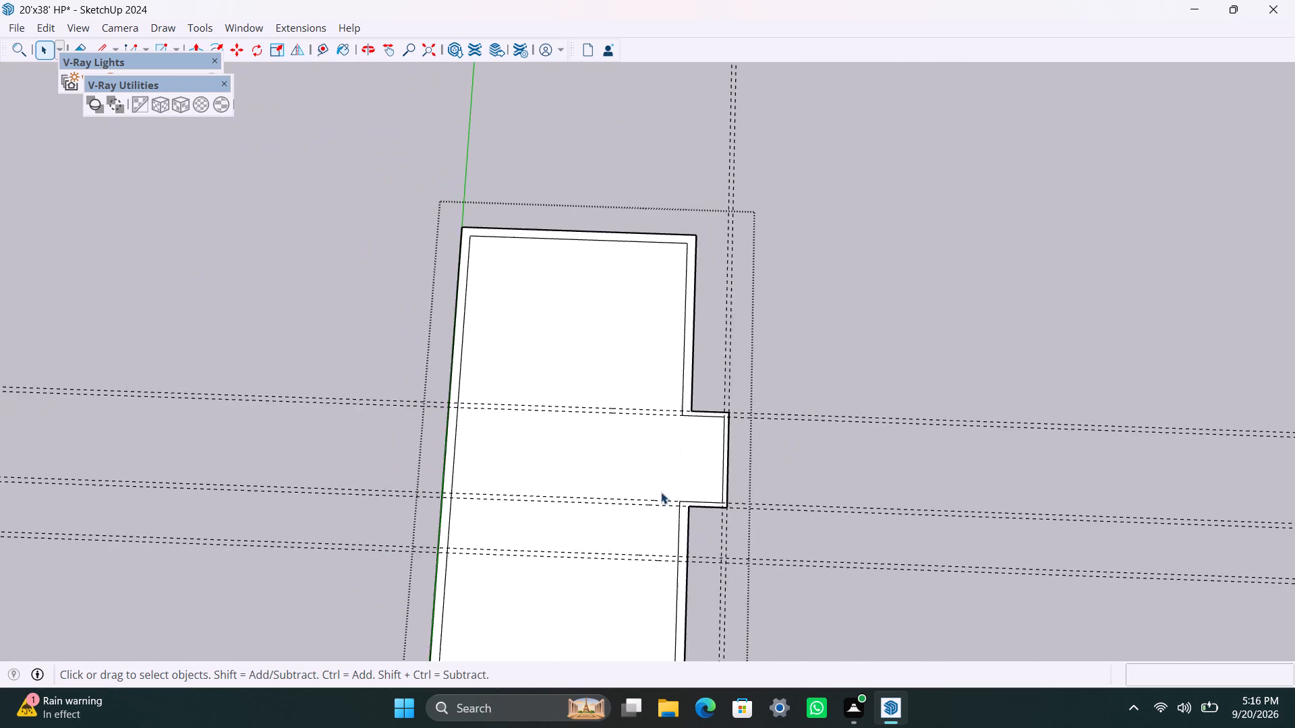
middle_click_drag(633, 557, 671, 402)
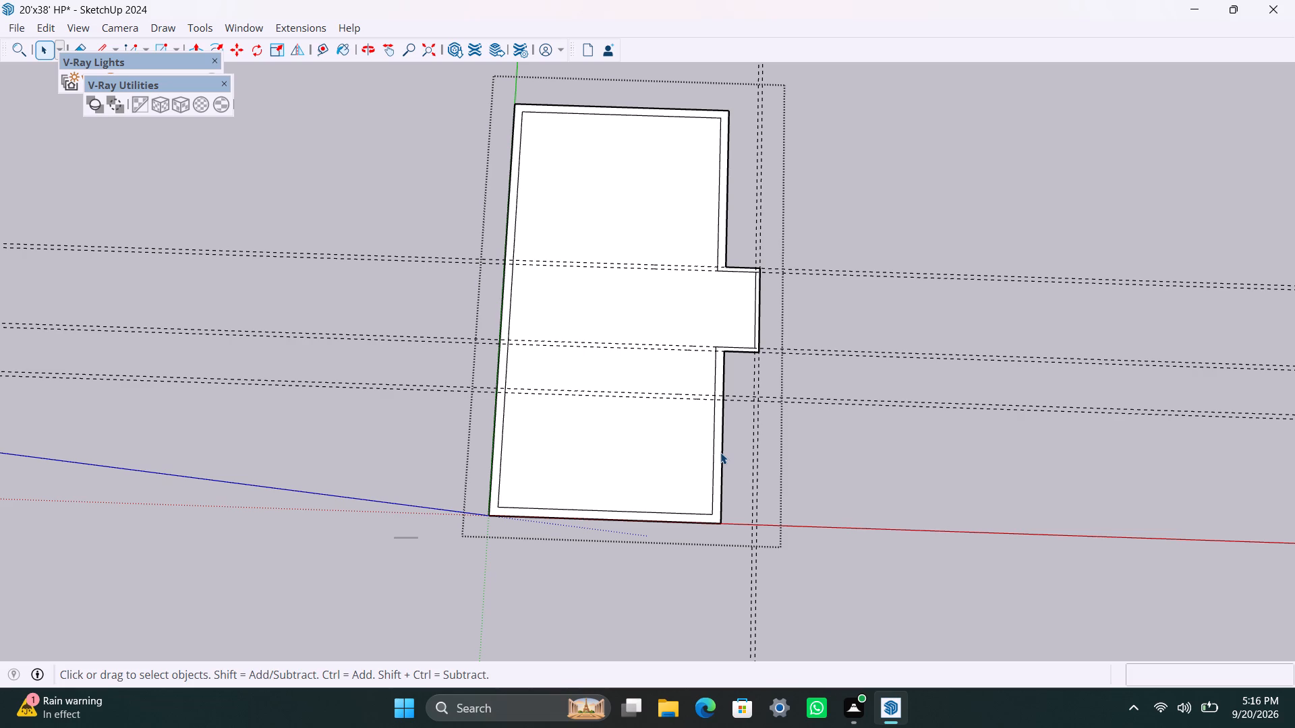
key("t")
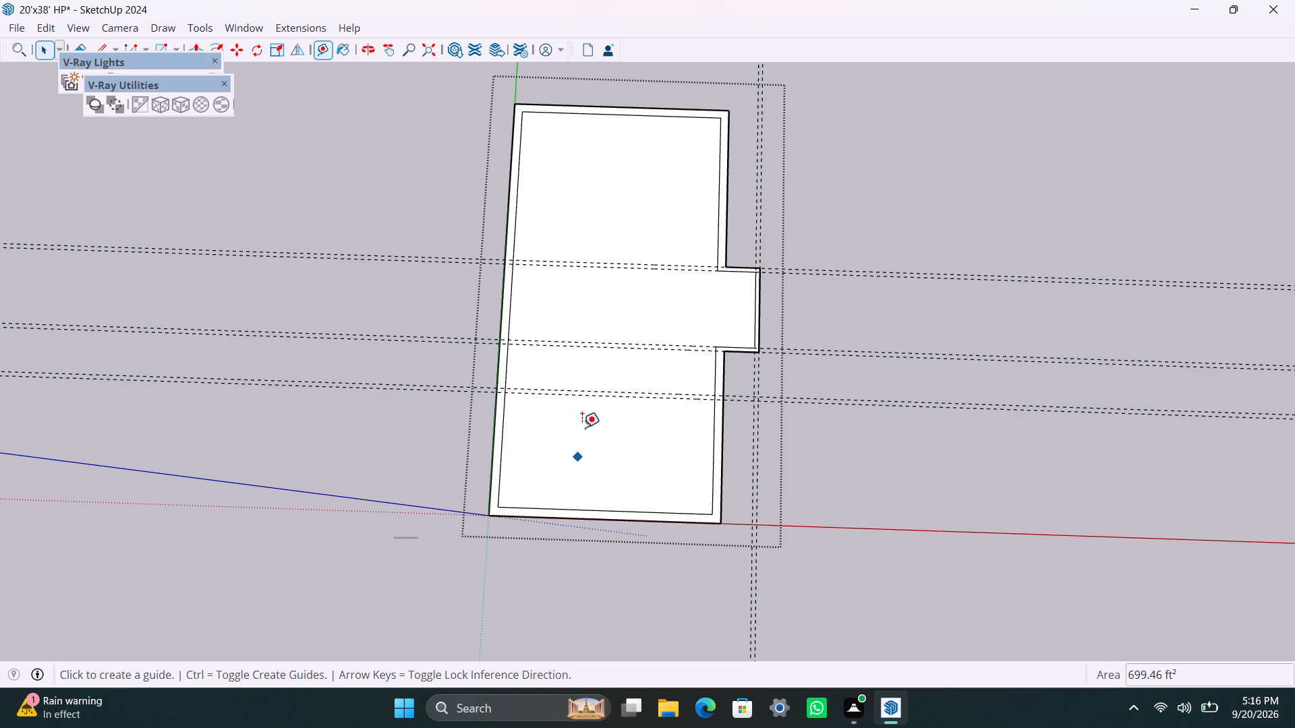
left_click_drag(577, 399, 577, 406)
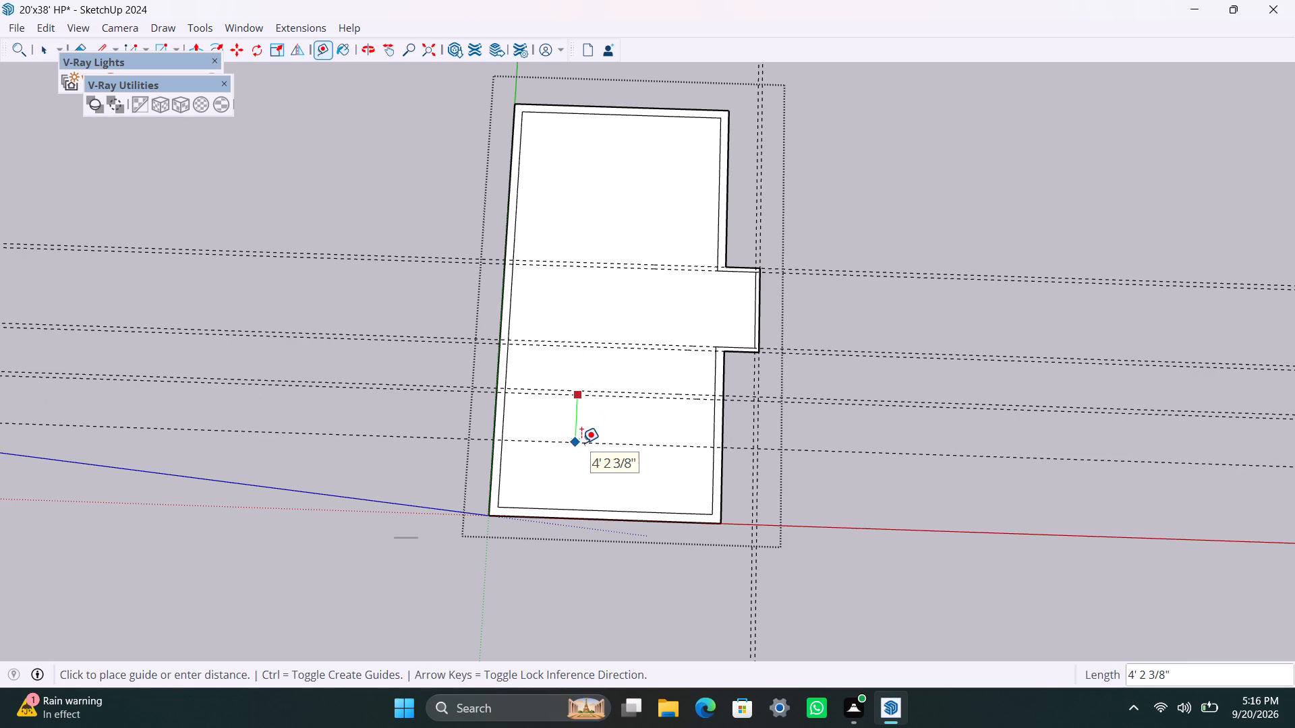
type("8'4\"")
key("Return")
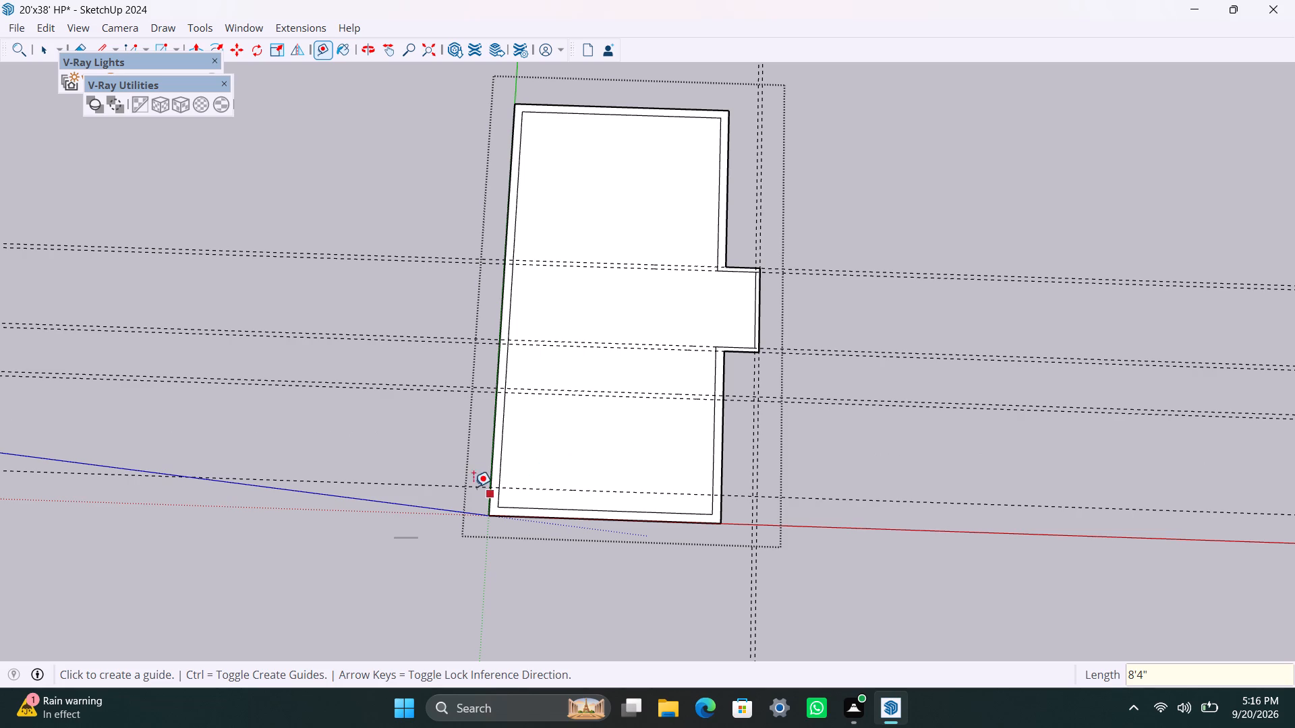
left_click(534, 493)
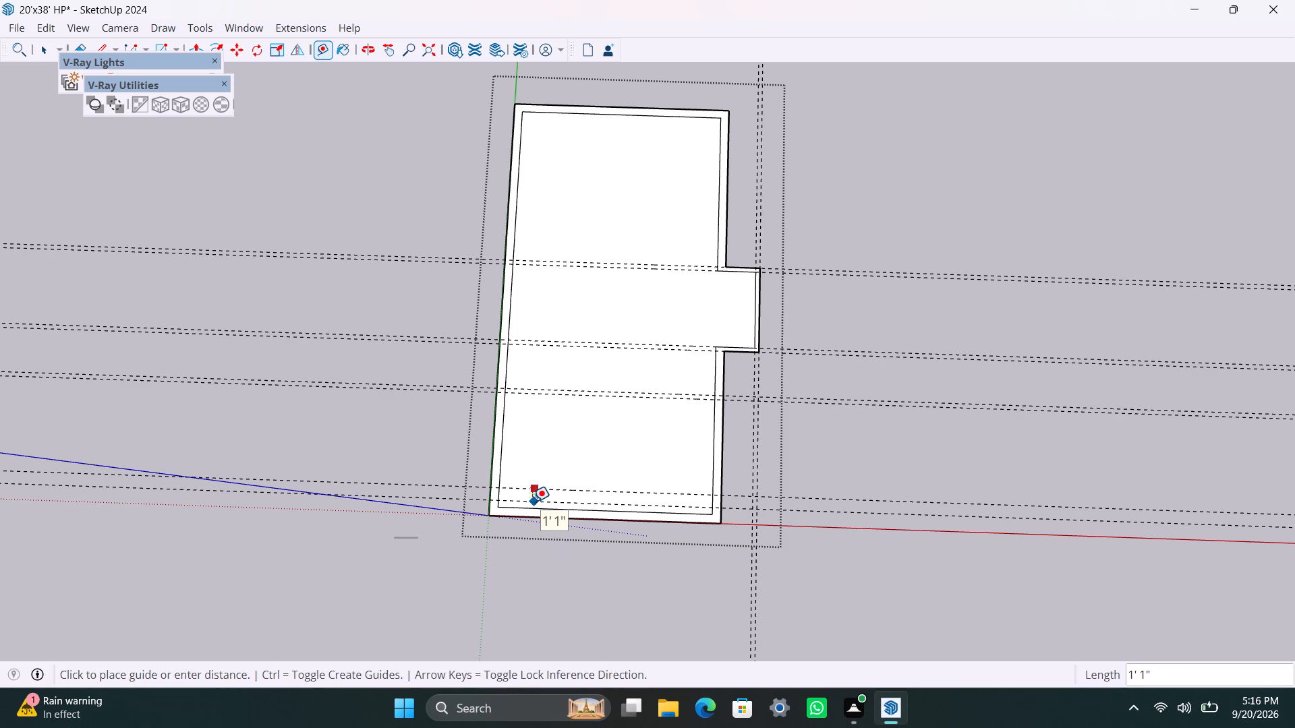
type("4.5\"")
key("Return")
key("space")
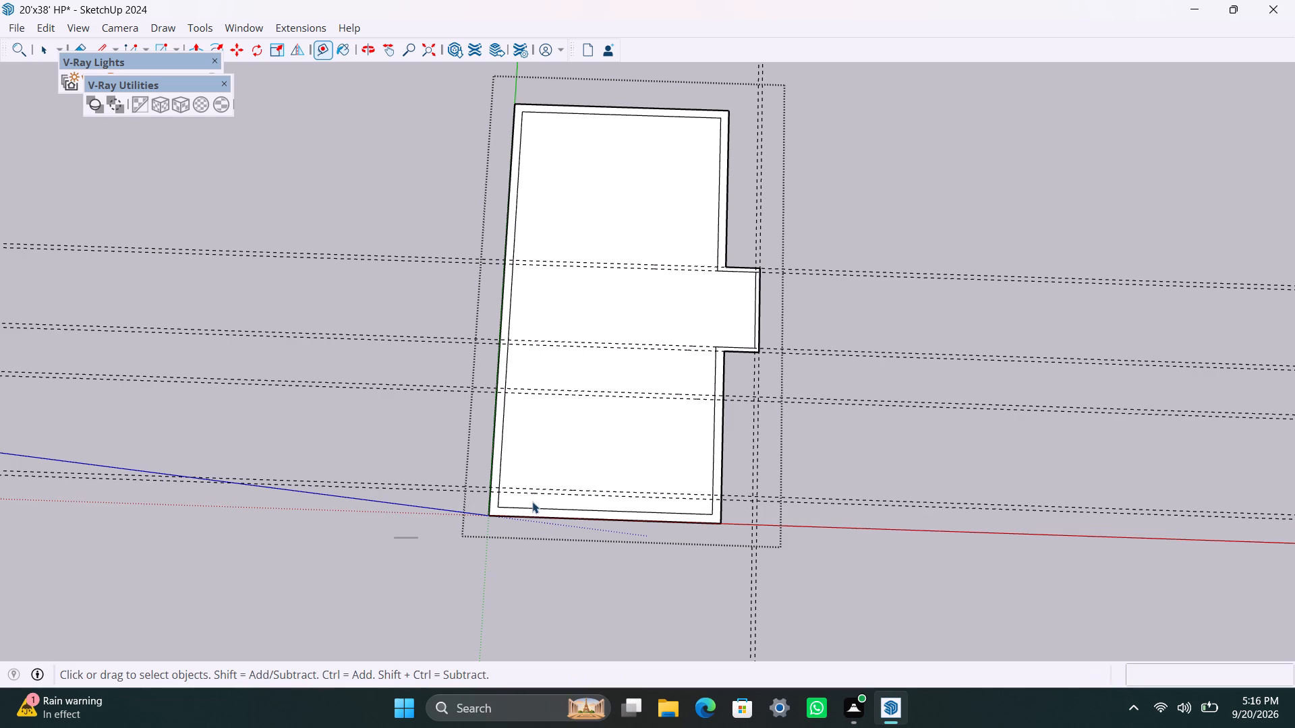
Place a lengthwise guide 7' inward from the inner edge of the green-axis wall, and a parallel guide 4.5" beyond it.
key("y")
key("t")
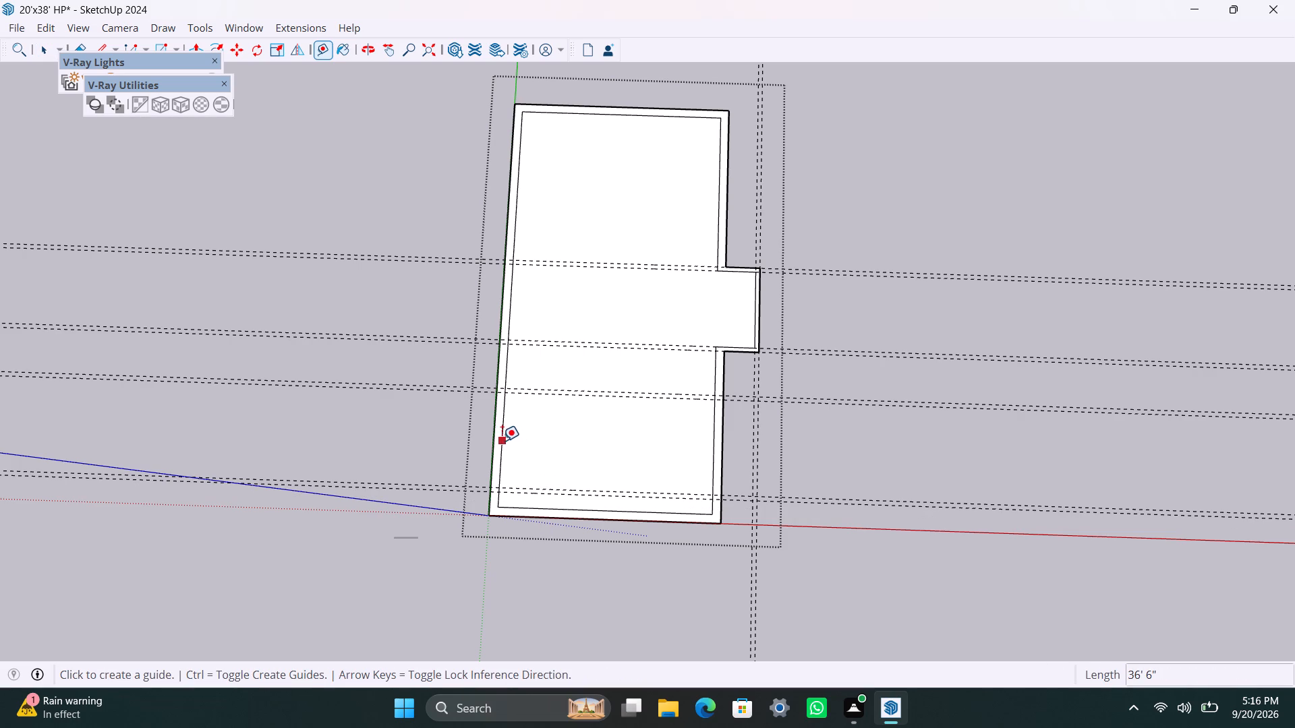
left_click(502, 441)
type("7'")
key("Return")
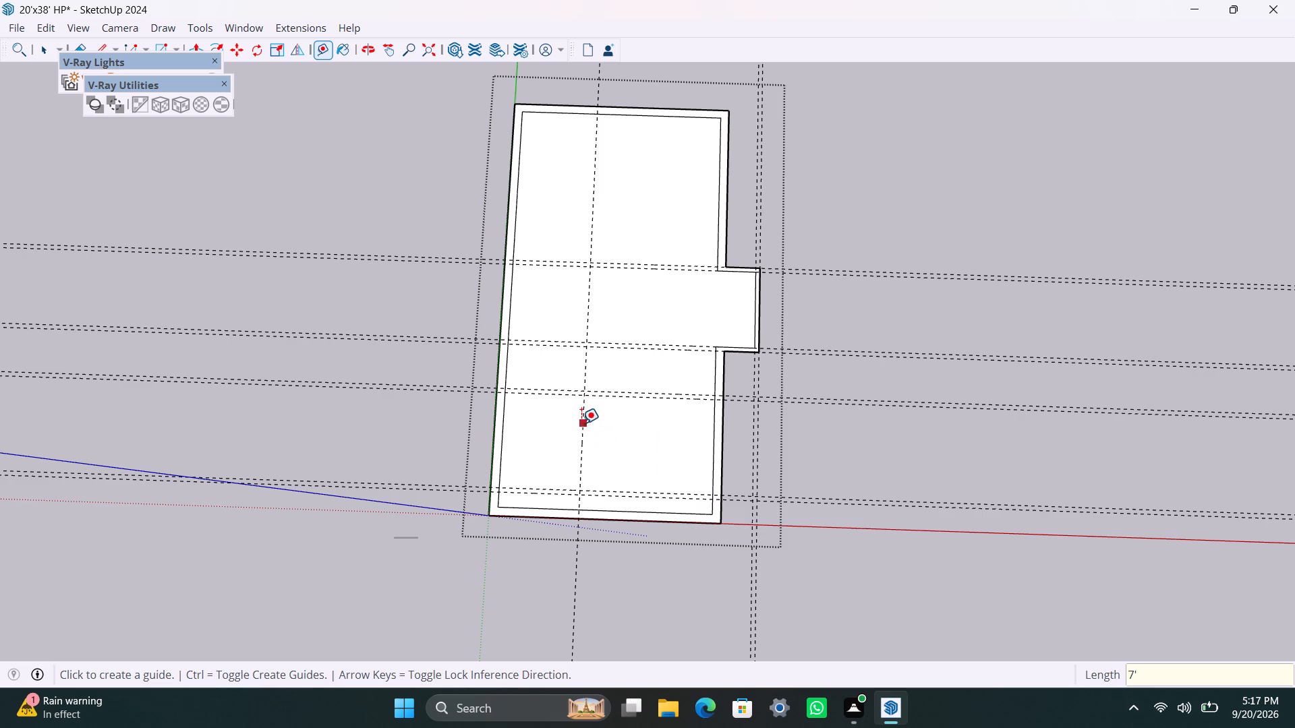
left_click_drag(581, 423, 587, 432)
type("4.5\"")
key("Return")
key("space")
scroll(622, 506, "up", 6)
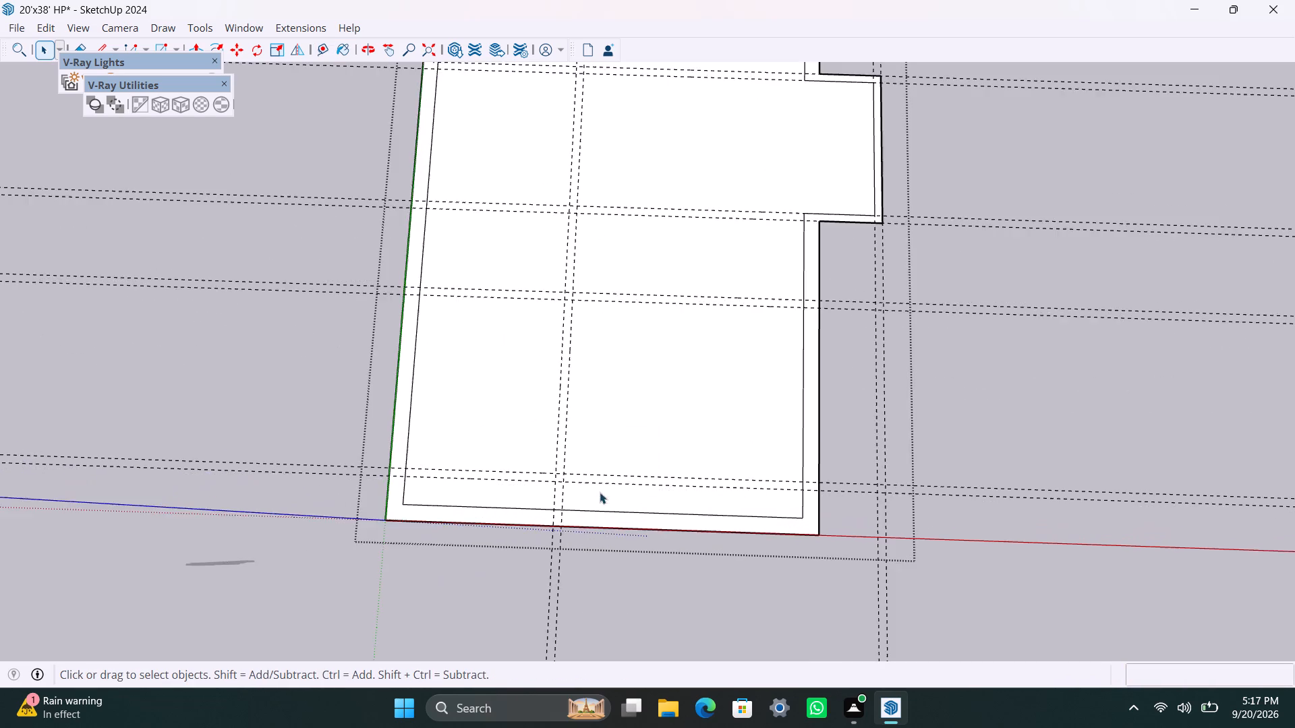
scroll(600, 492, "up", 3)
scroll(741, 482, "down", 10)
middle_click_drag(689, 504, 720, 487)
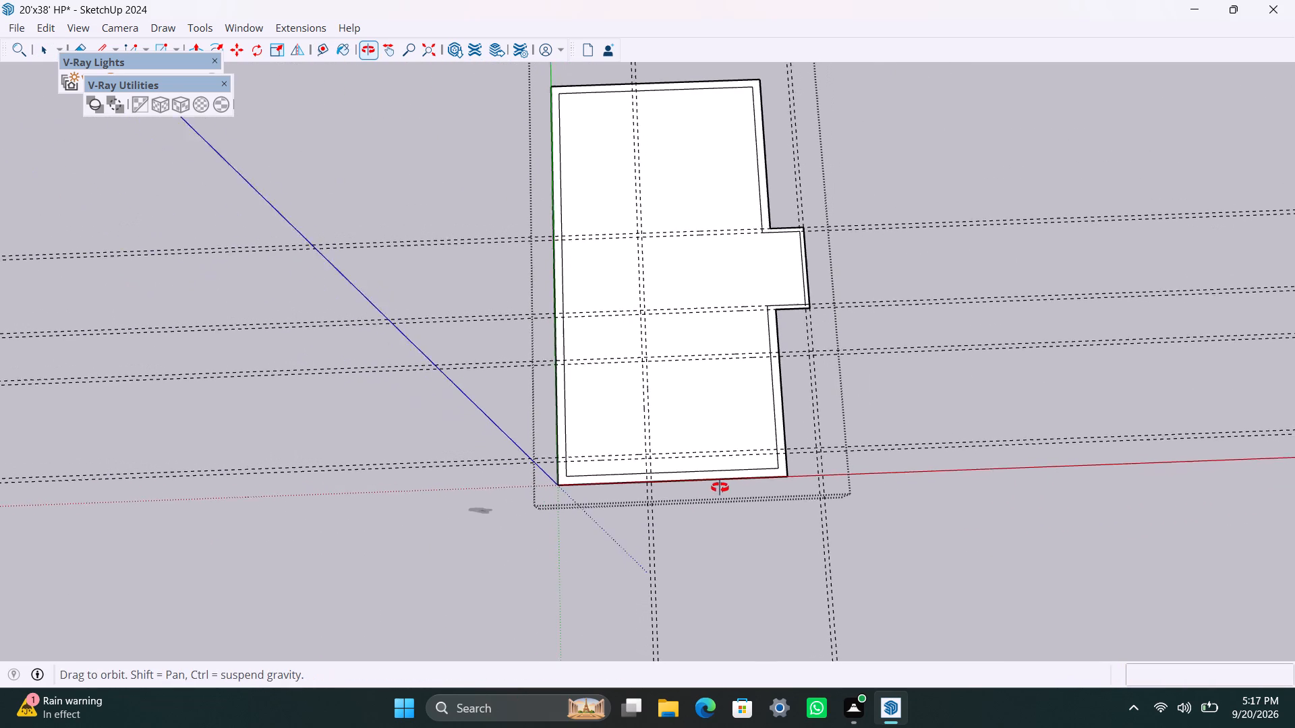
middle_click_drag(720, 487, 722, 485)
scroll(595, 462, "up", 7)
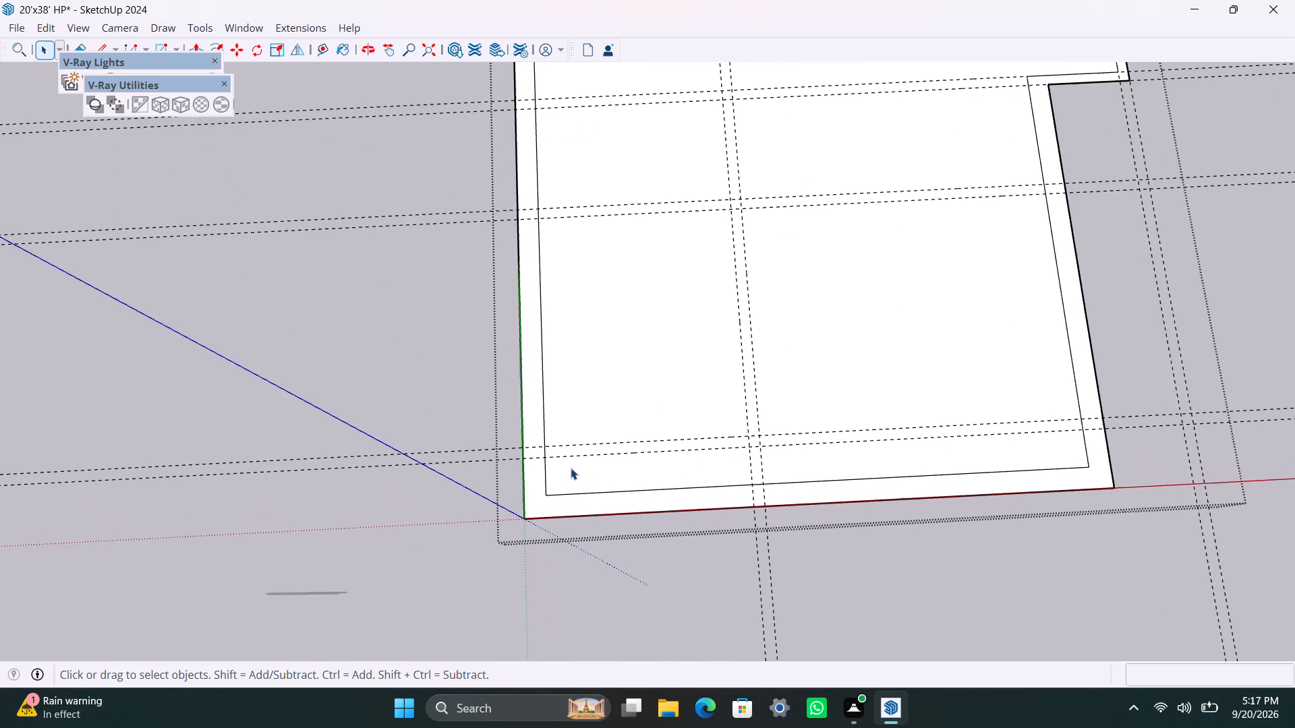
Draw an L-shaped 4.5" partition on the guides at the red–green axis corner, between both walls' inner edges, inner side 7' by 1'3 1/2".
scroll(571, 468, "up", 3)
key("l")
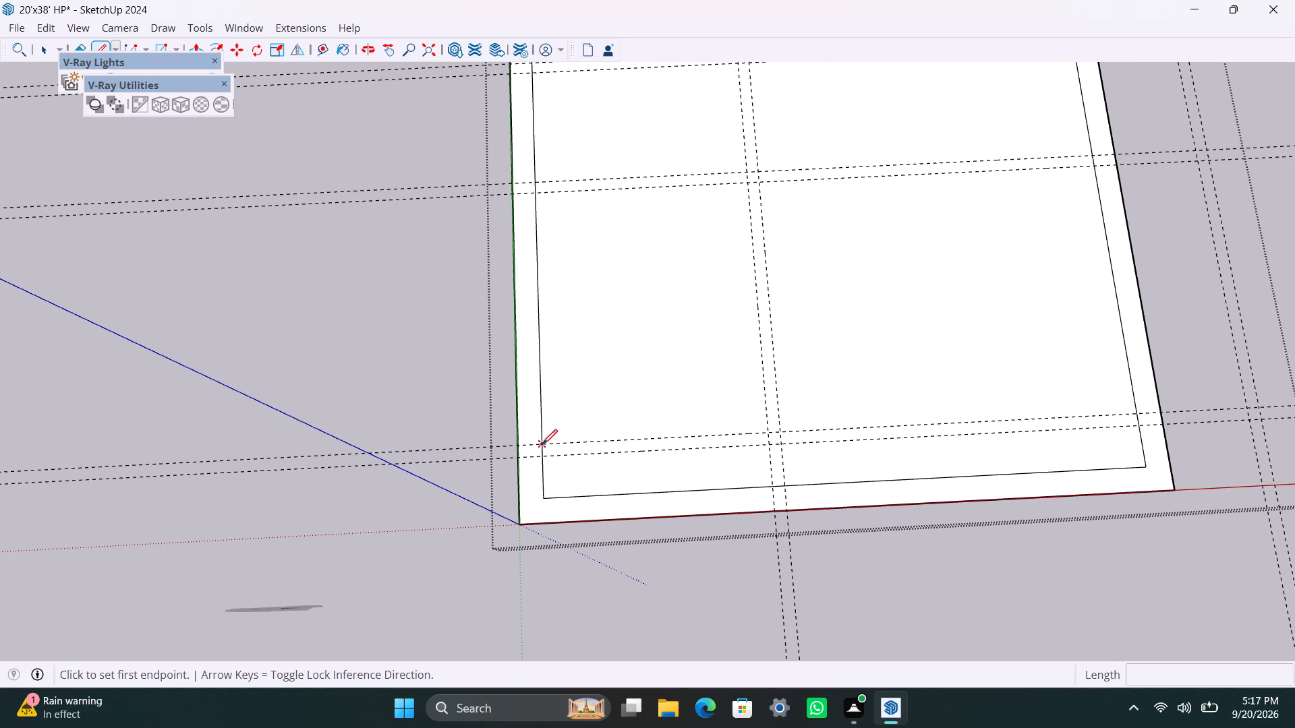
left_click(542, 445)
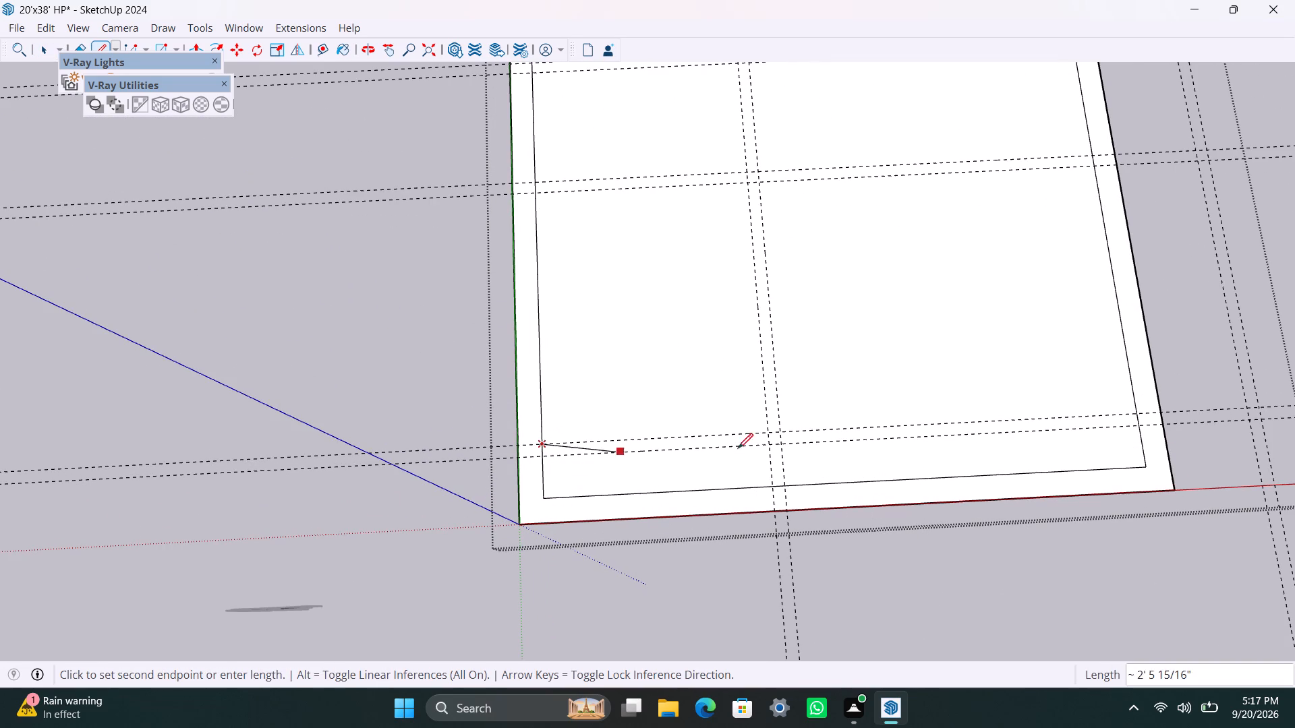
left_click(779, 433)
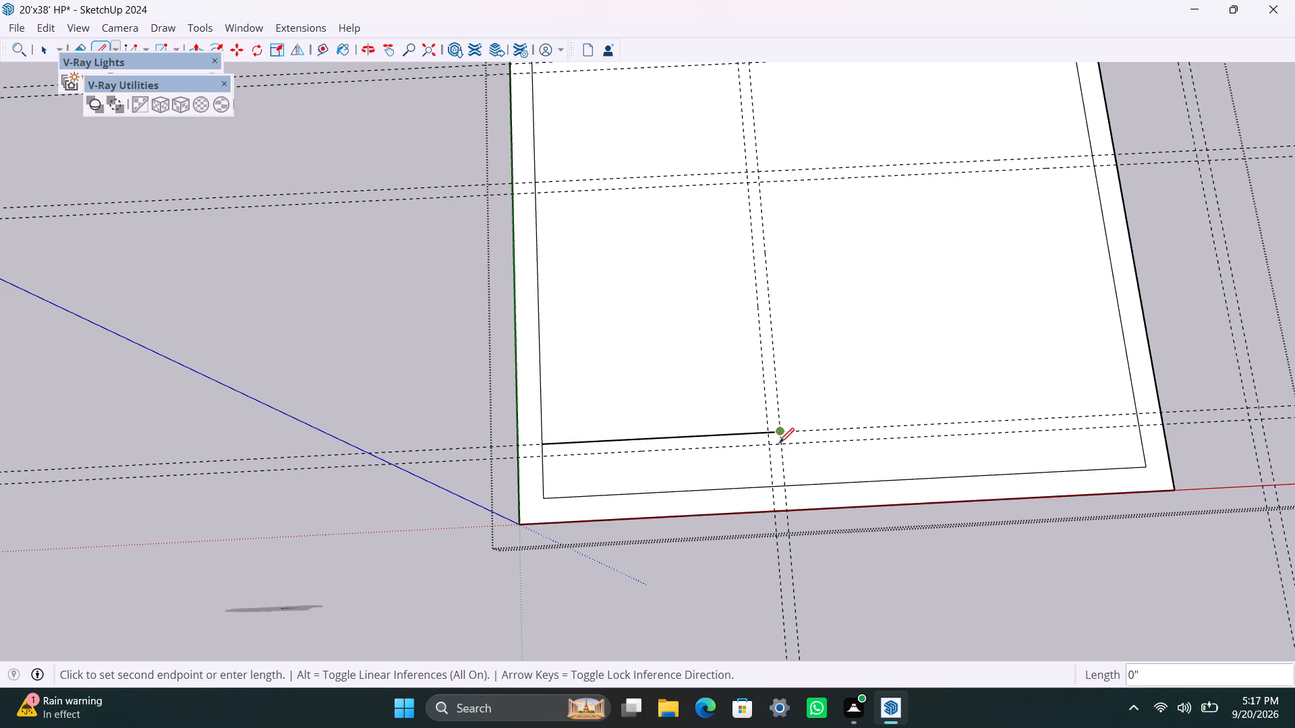
left_click(784, 487)
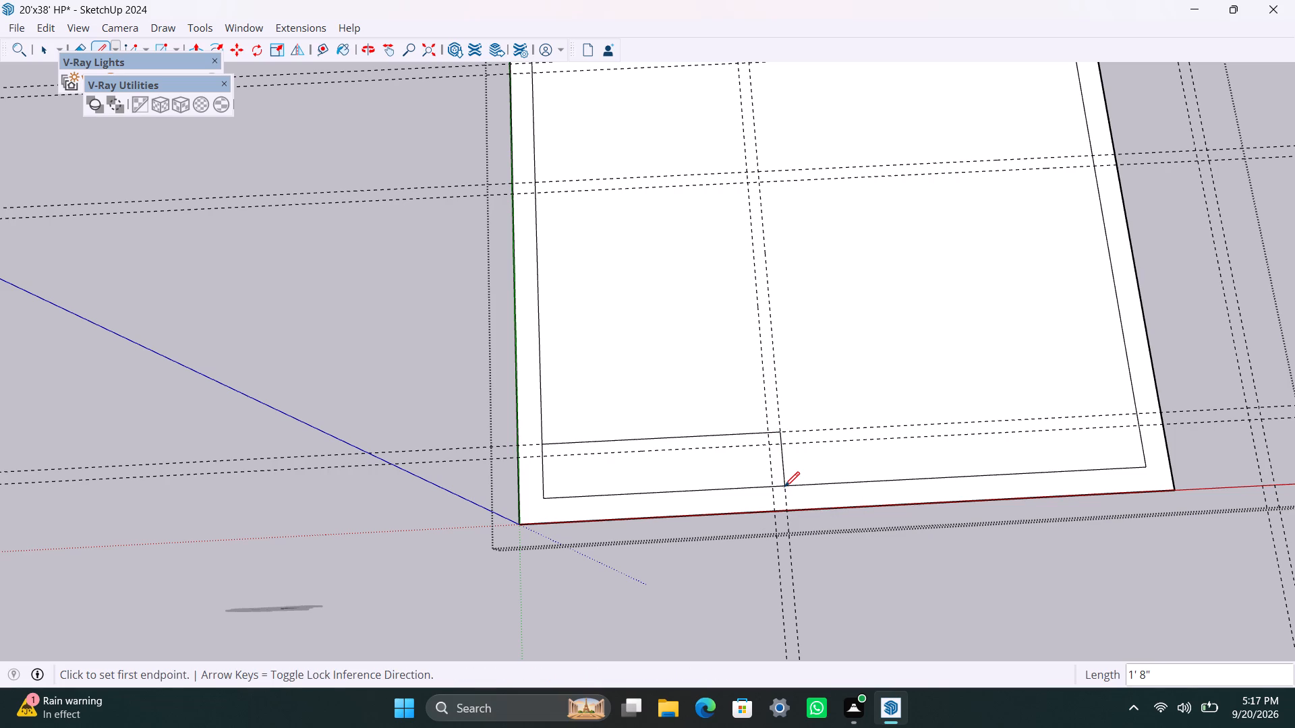
key("space")
key("l")
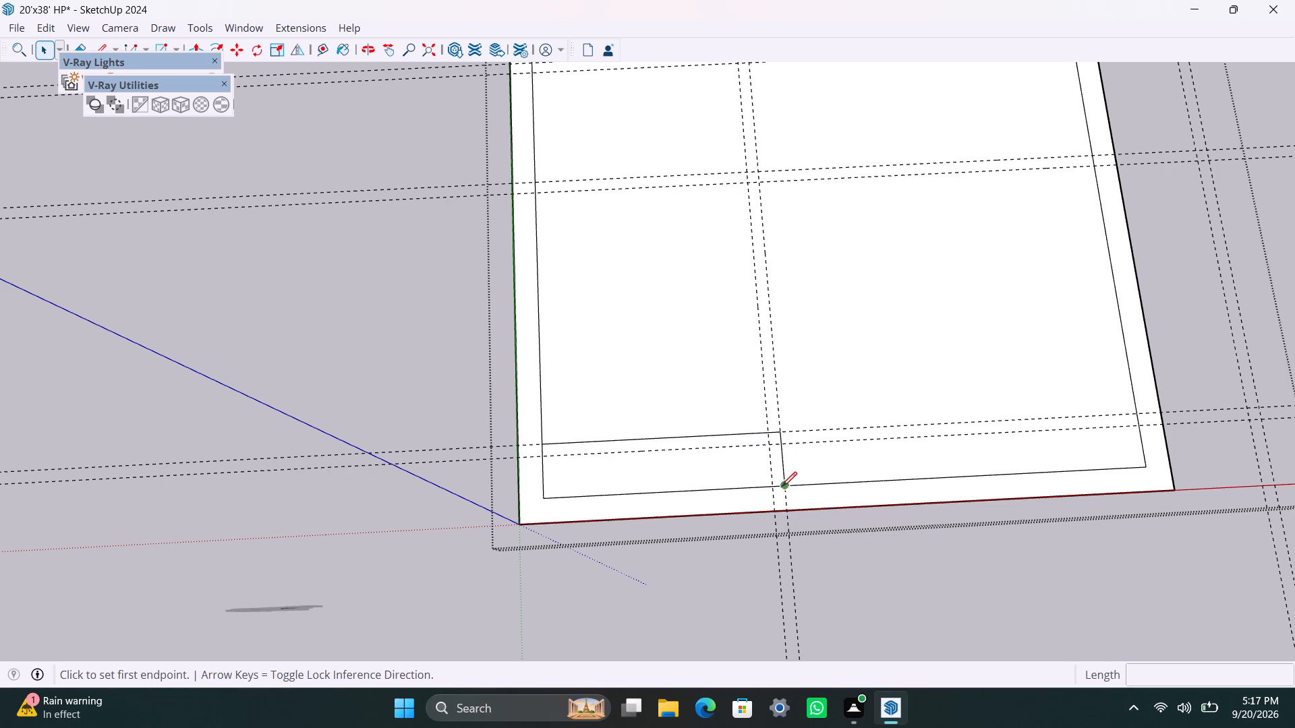
left_click(771, 487)
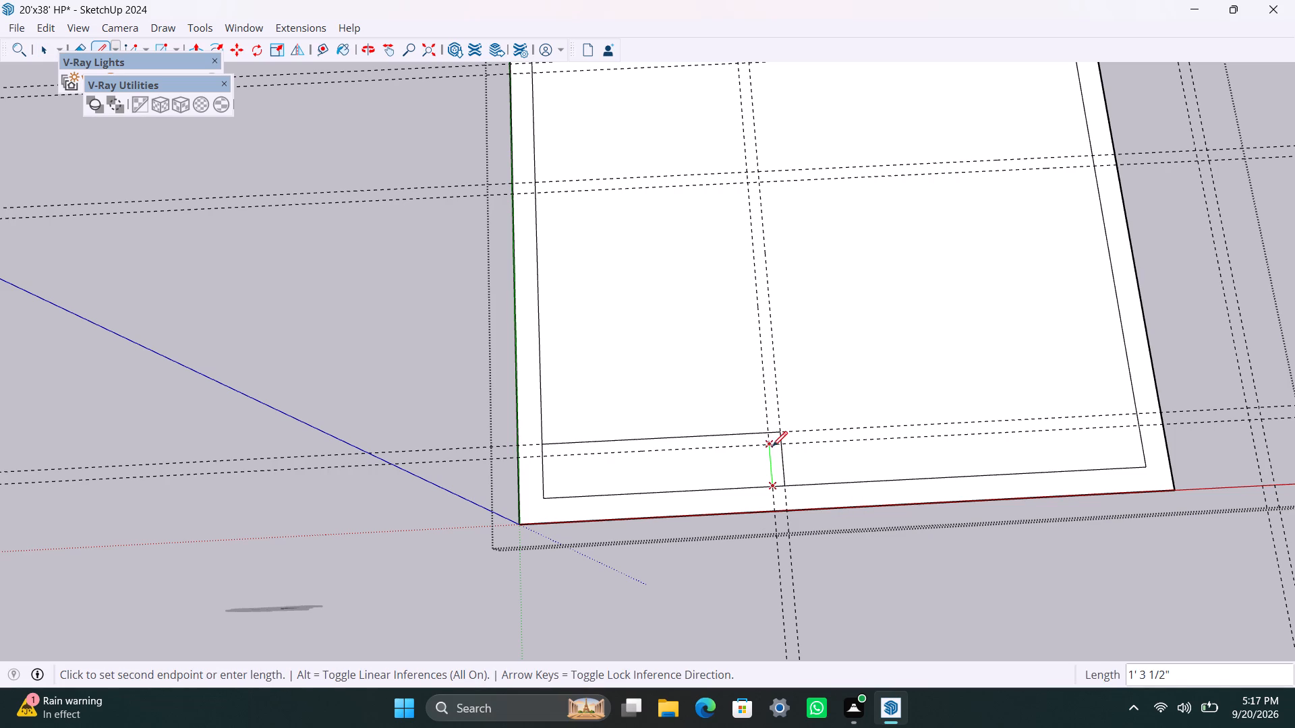
left_click(764, 446)
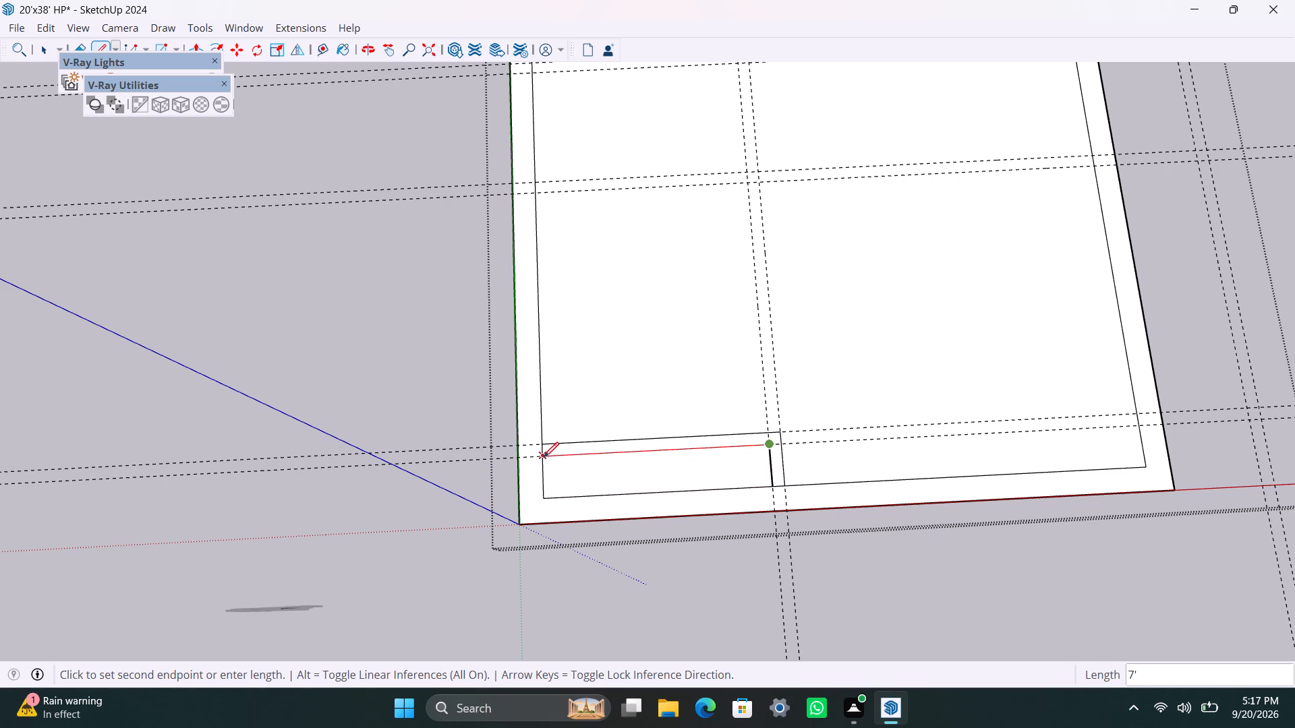
left_click(540, 456)
key("space")
Extend both ends of the partition's corner-side outline 9" across the green-axis and red-axis walls to their outer edges.
scroll(540, 457, "up", 2)
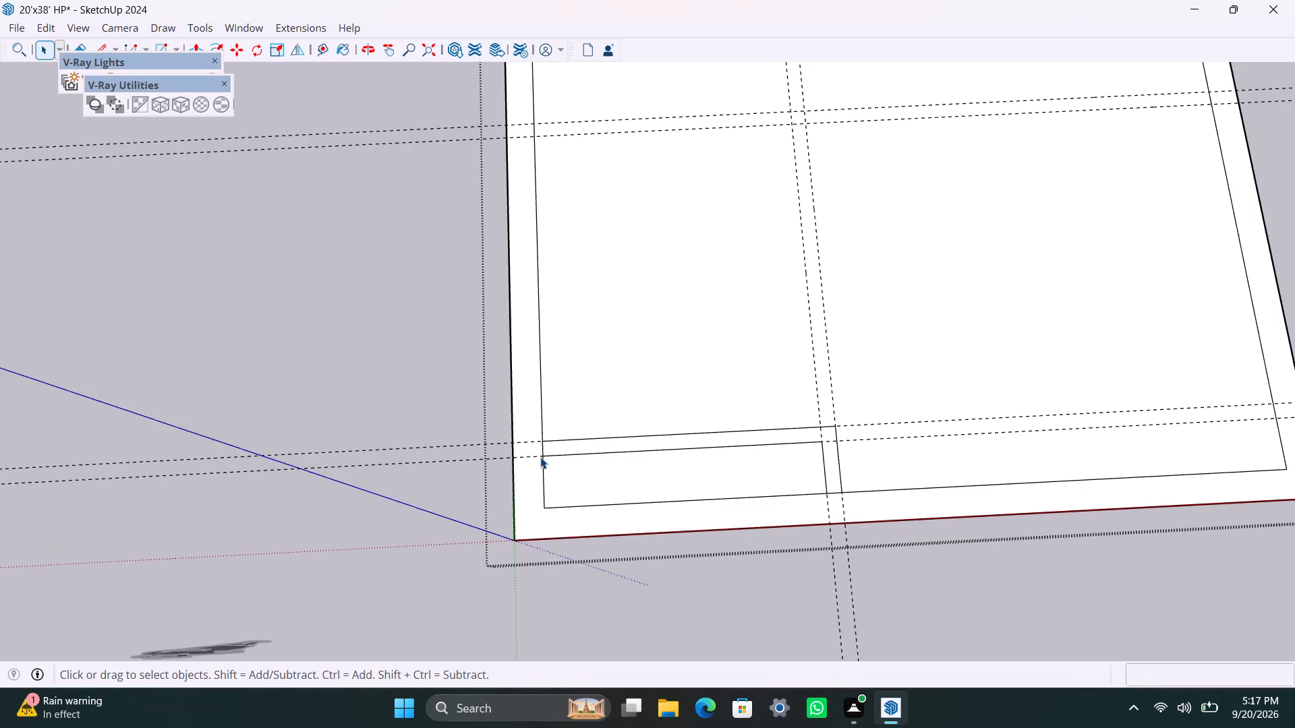
scroll(540, 457, "up", 2)
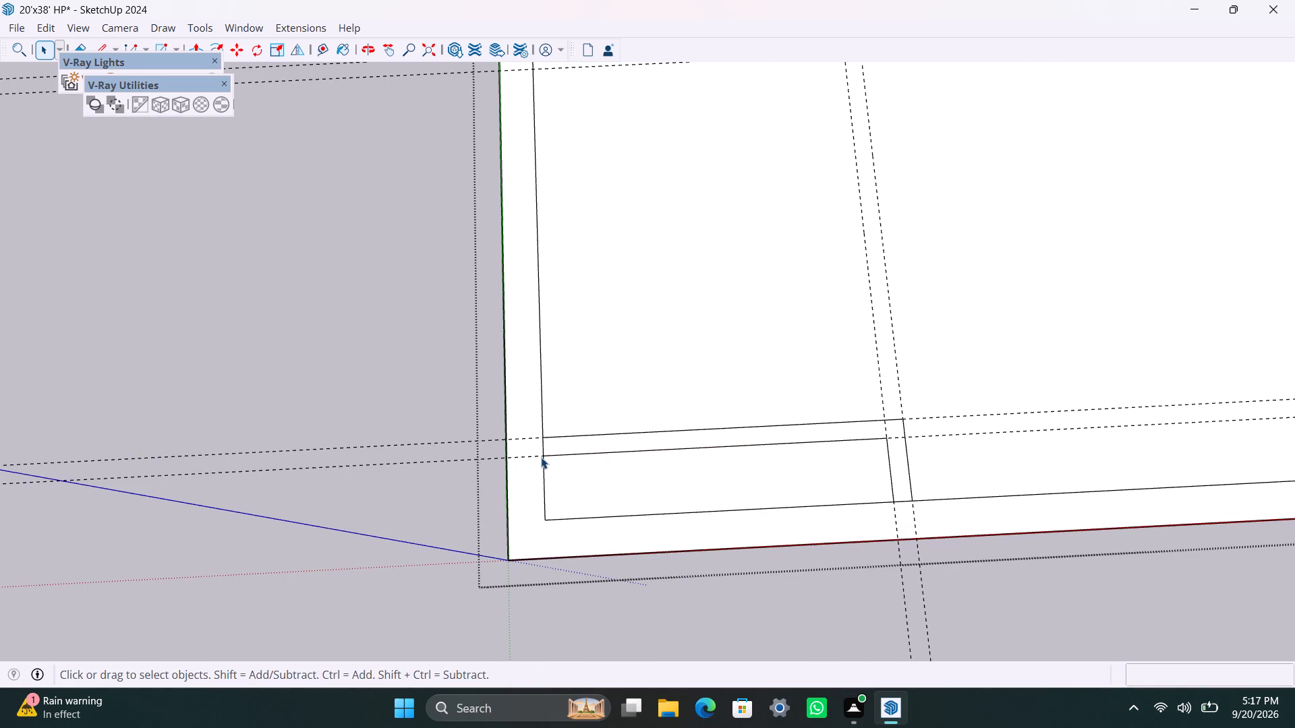
key("l")
left_click(546, 458)
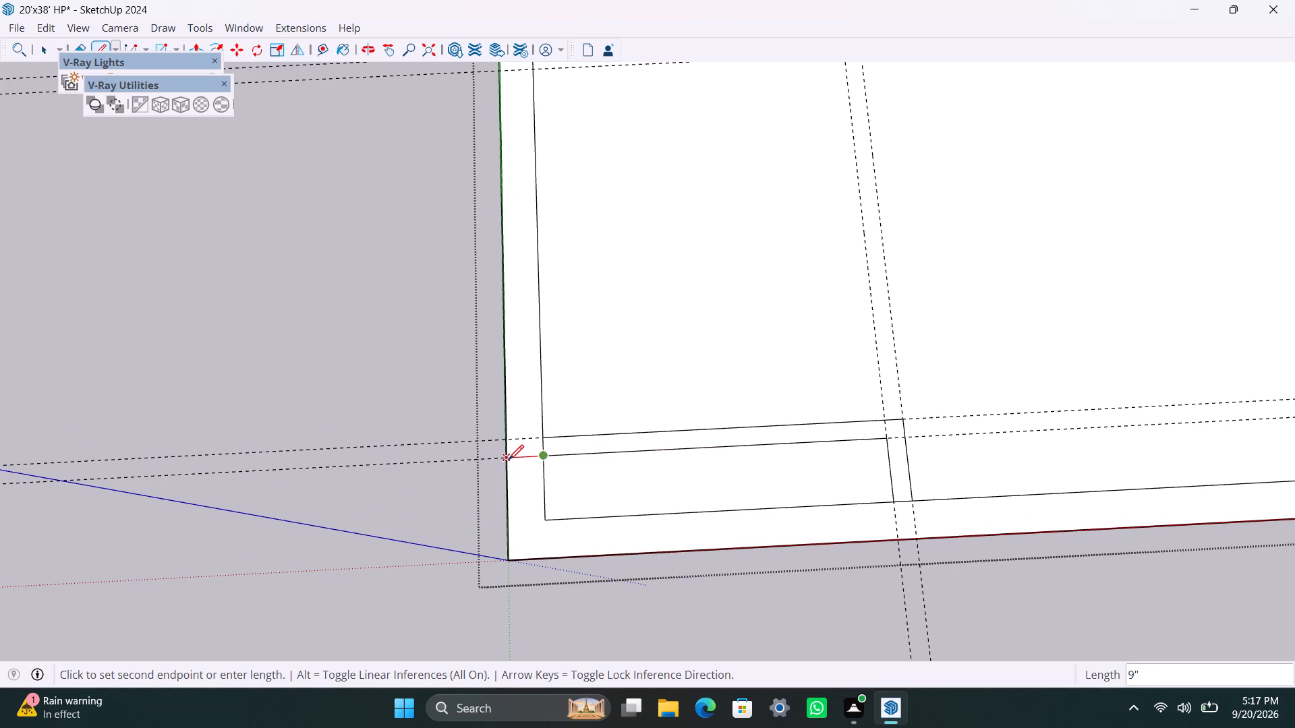
left_click(509, 460)
key("space")
key("l")
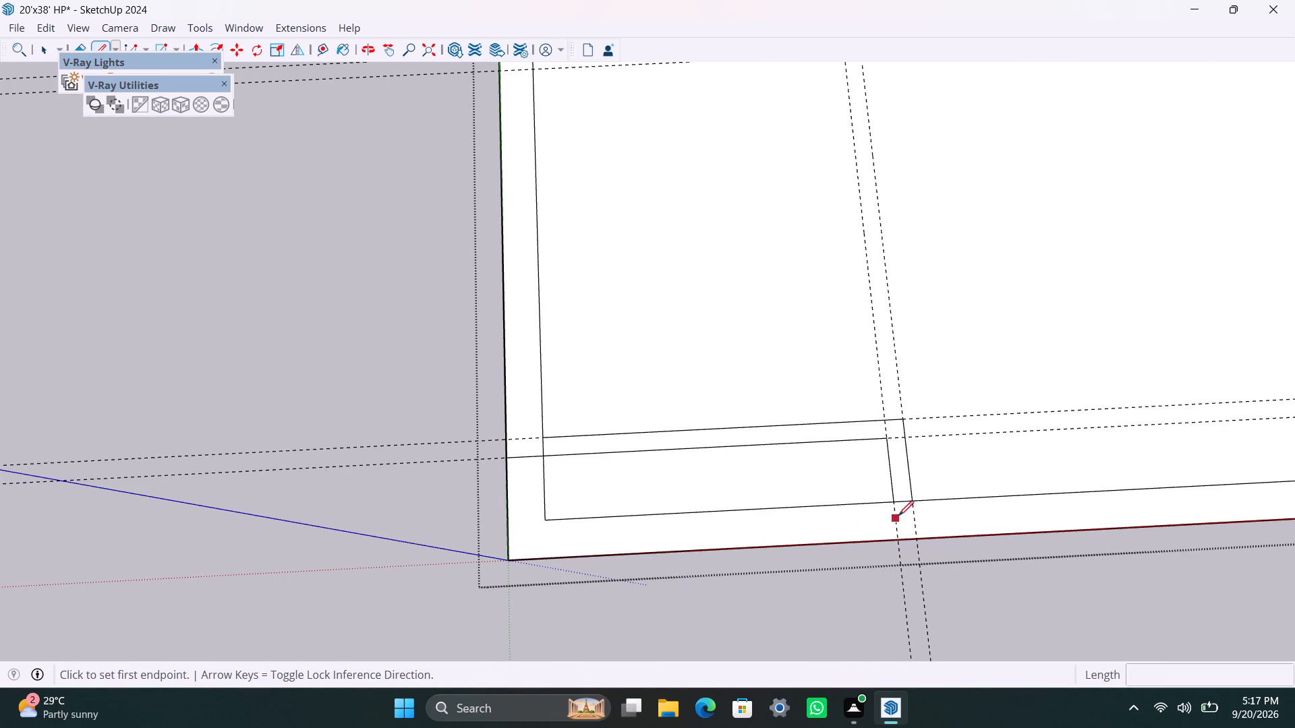
left_click_drag(899, 503, 895, 510)
left_click(898, 537)
key("space")
Erase the two inner wall edges inside the corner area enclosed by the L-shaped partition.
left_click(866, 522)
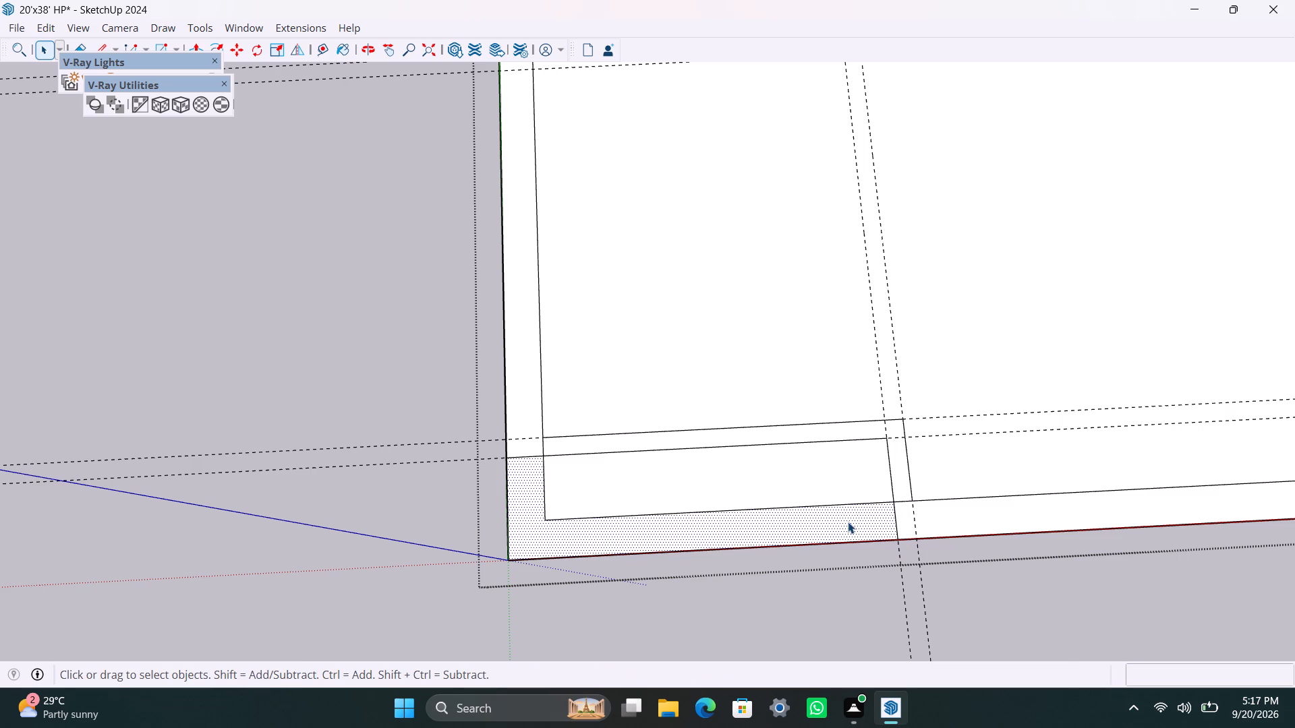
left_click(746, 510)
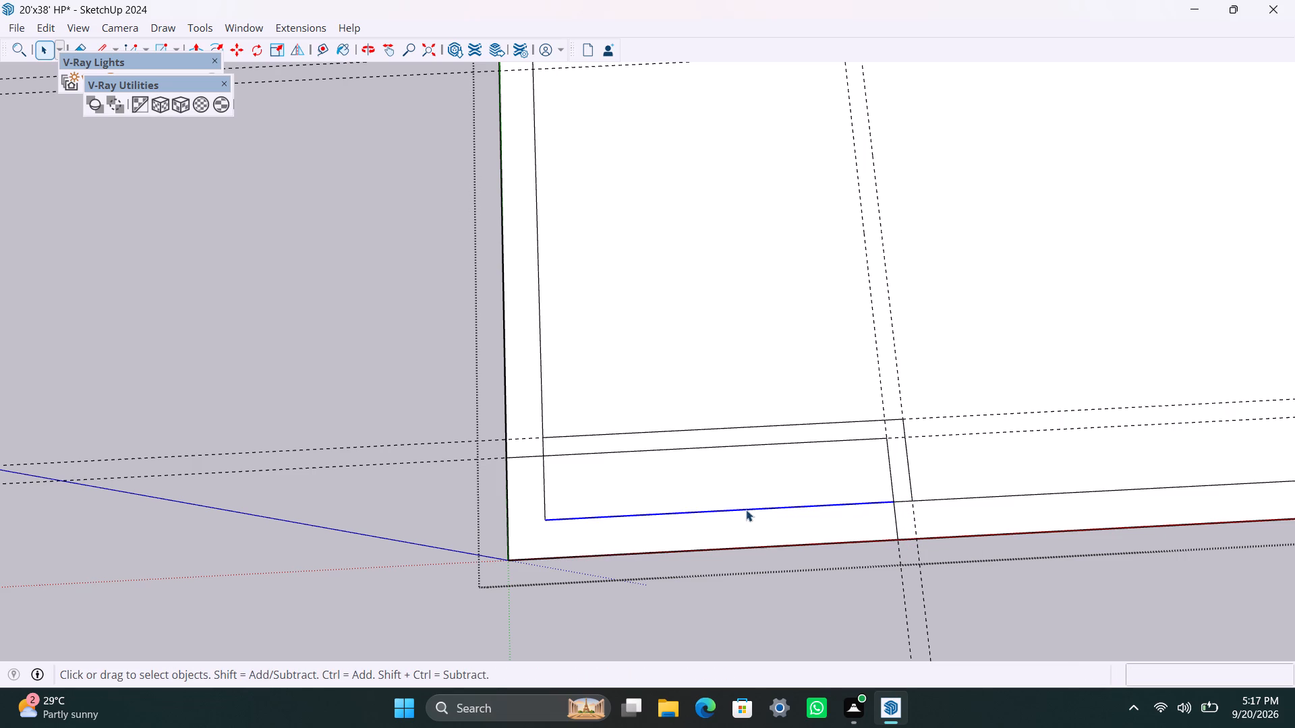
key("Delete")
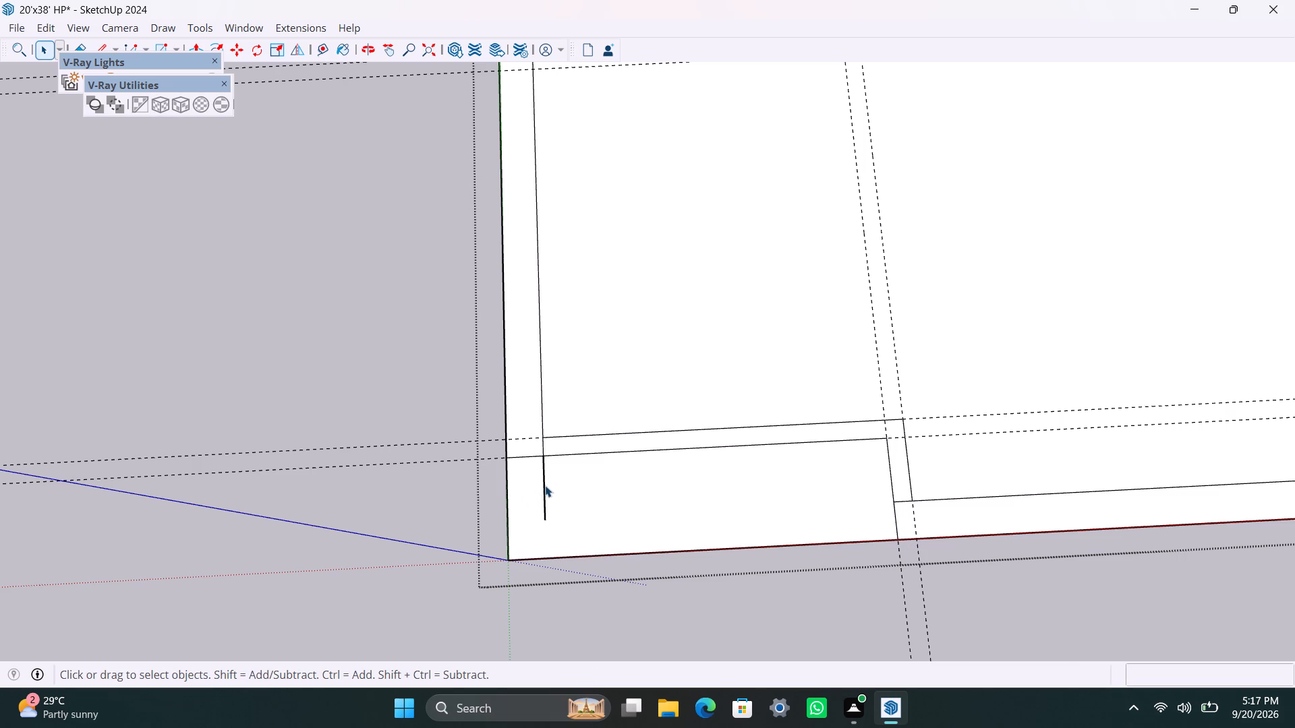
left_click(544, 486)
key("Delete")
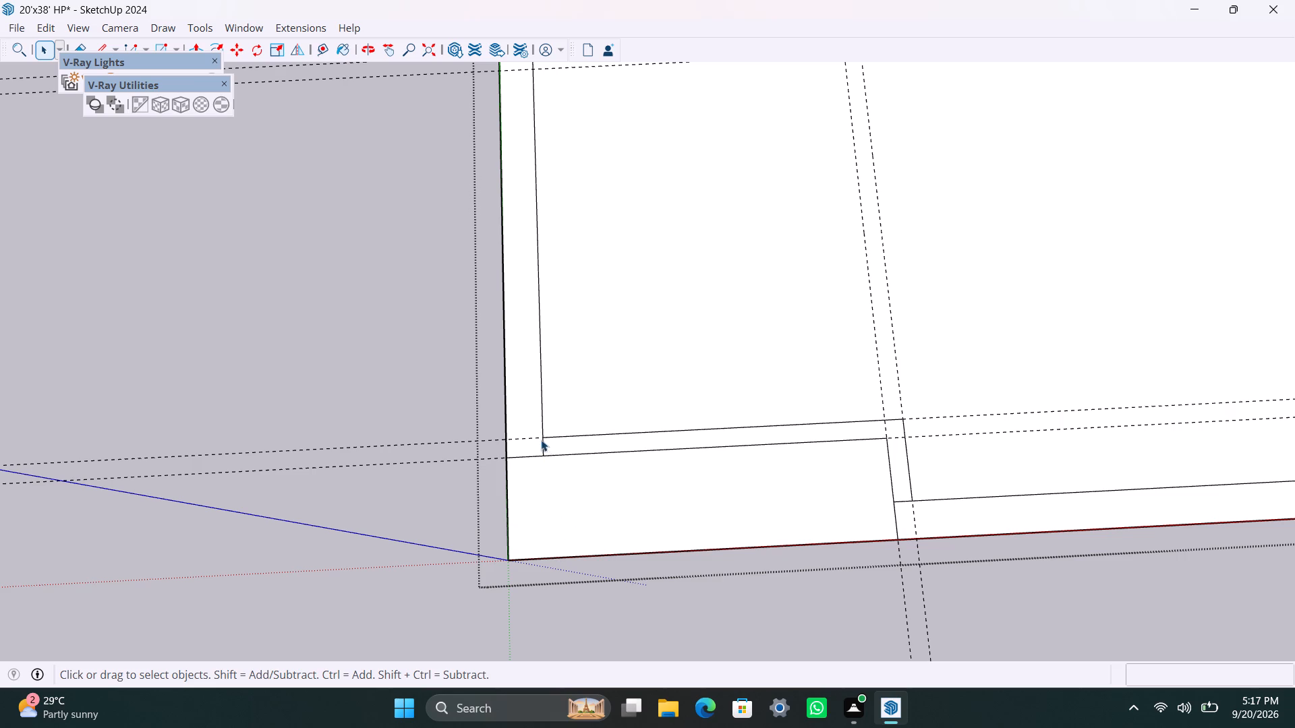
Erase the two short edges where the L-shaped partition joins the 9" walls, and close the plan group.
scroll(536, 440, "down", 1)
scroll(538, 442, "up", 4)
left_click(542, 447)
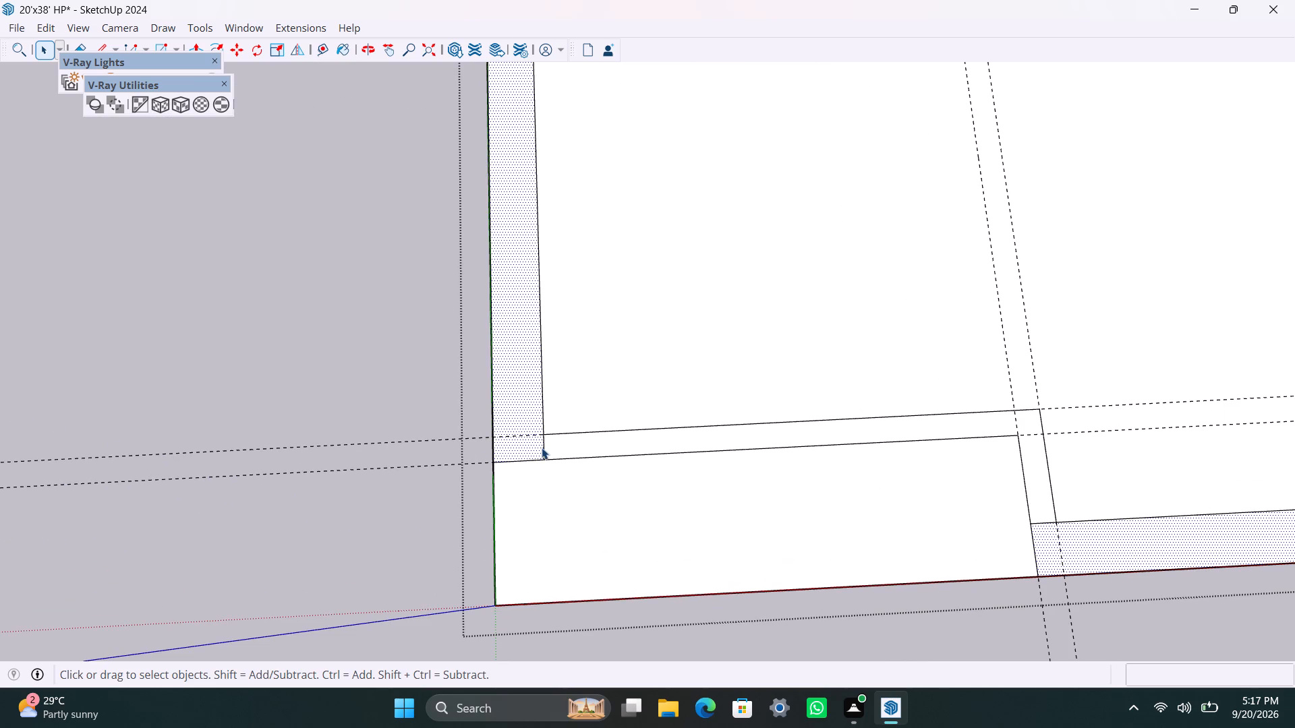
left_click(542, 448)
left_click(542, 454)
left_click(542, 449)
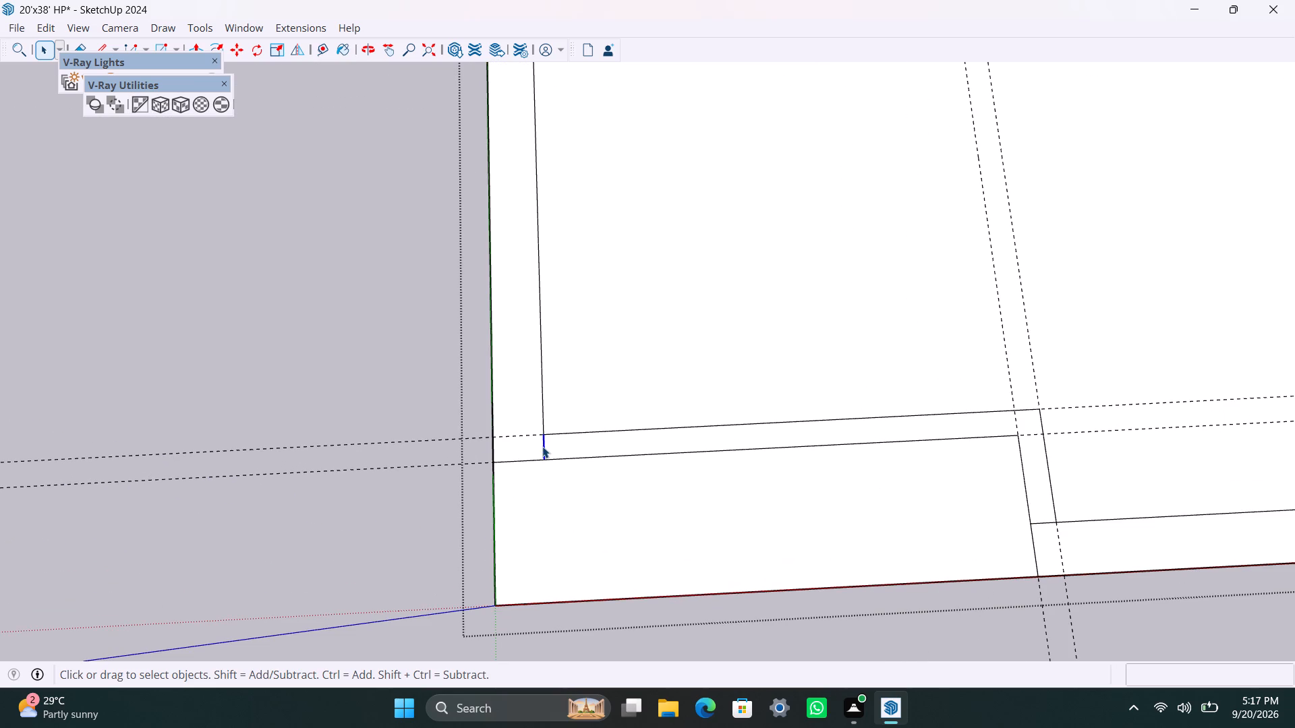
key("Delete")
scroll(592, 471, "down", 7)
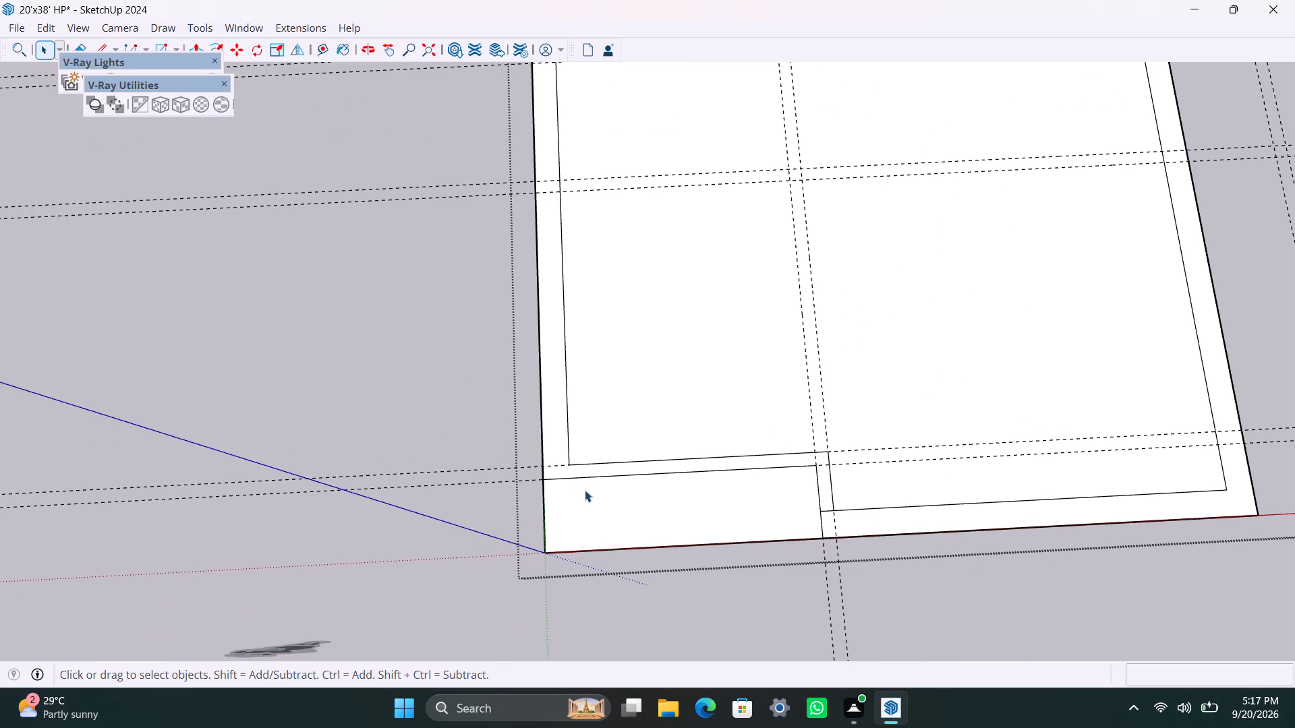
middle_click_drag(581, 490, 434, 490, "shift")
scroll(672, 529, "up", 5)
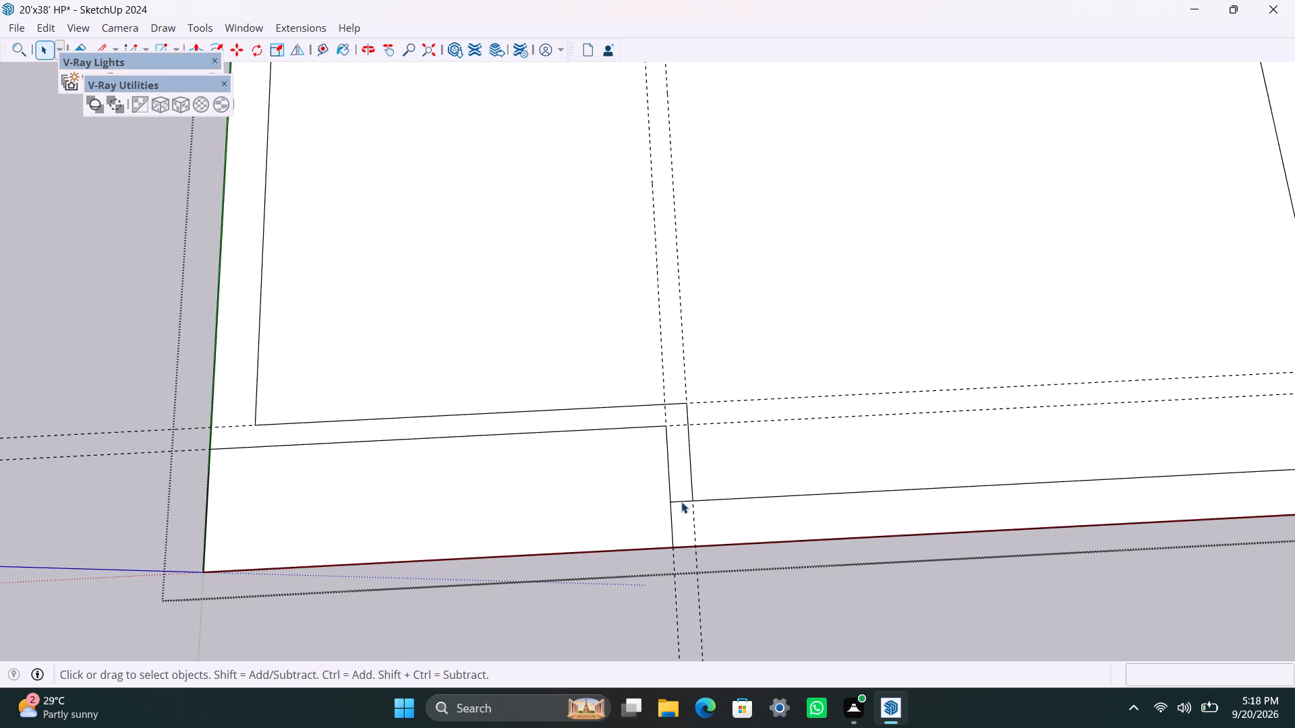
left_click(680, 501)
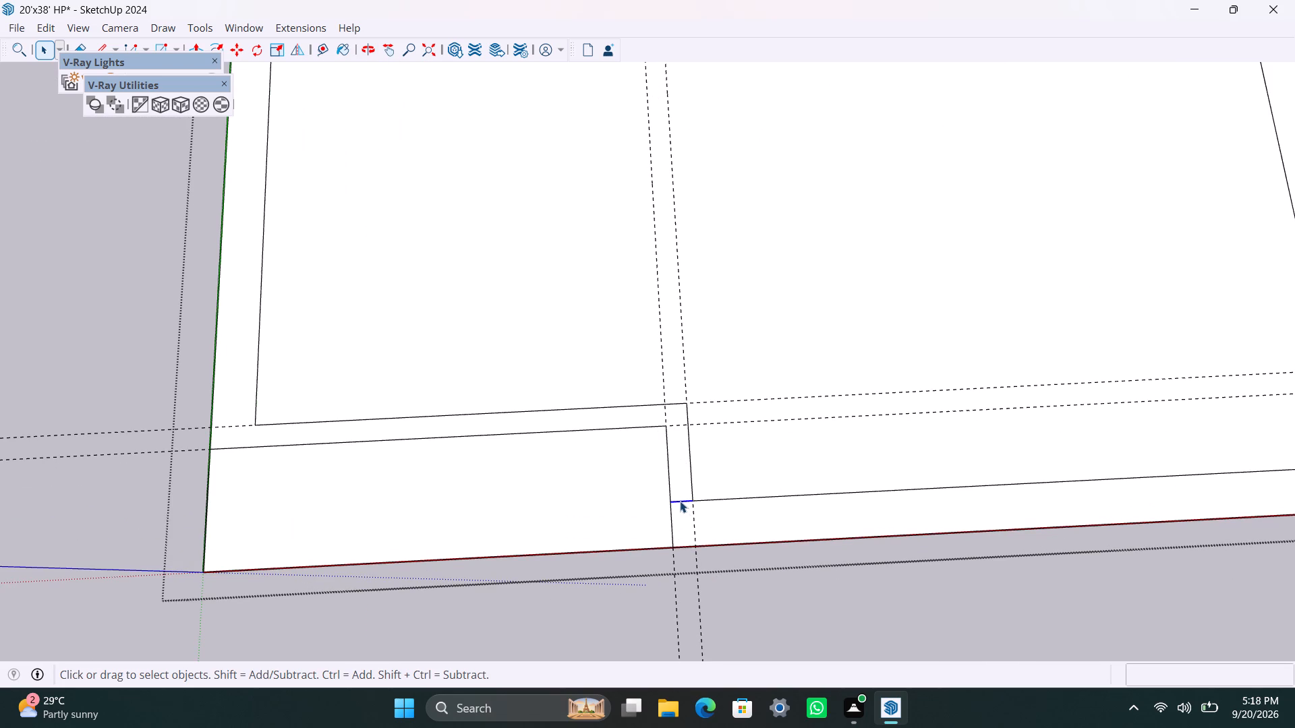
key("Delete")
left_click(695, 530)
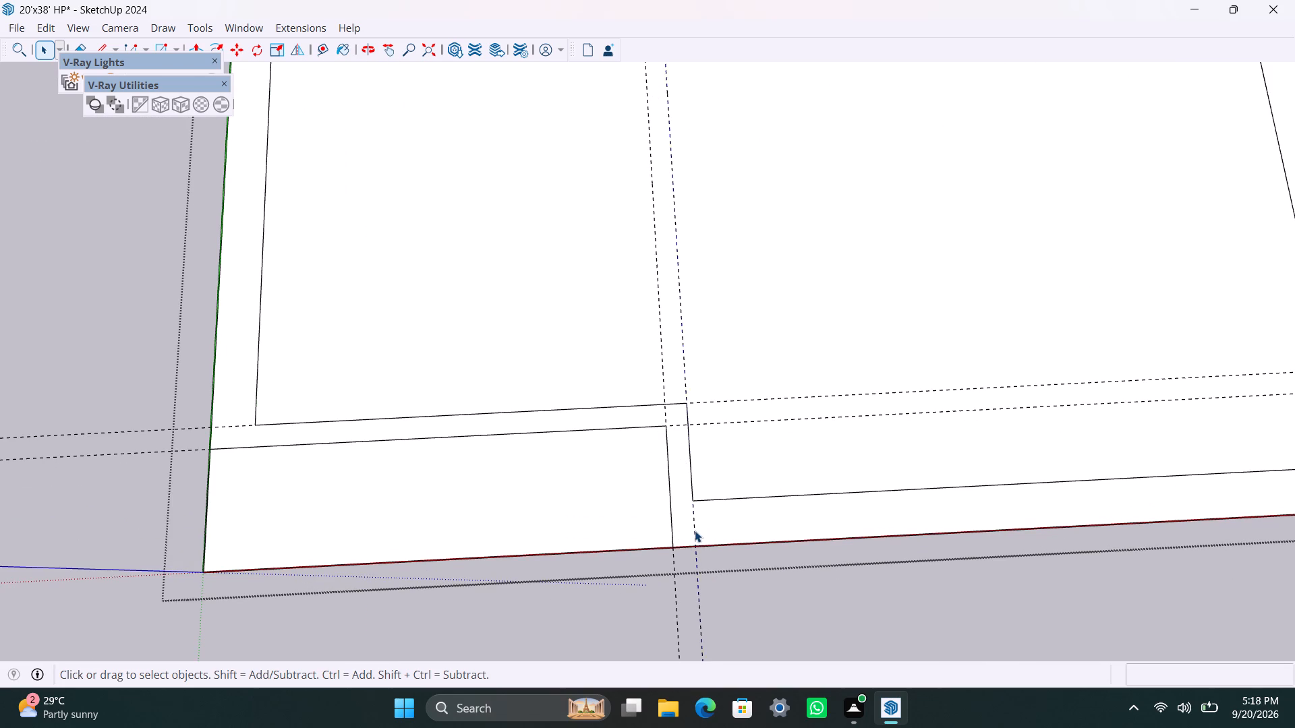
left_click(752, 524)
scroll(714, 572, "down", 4)
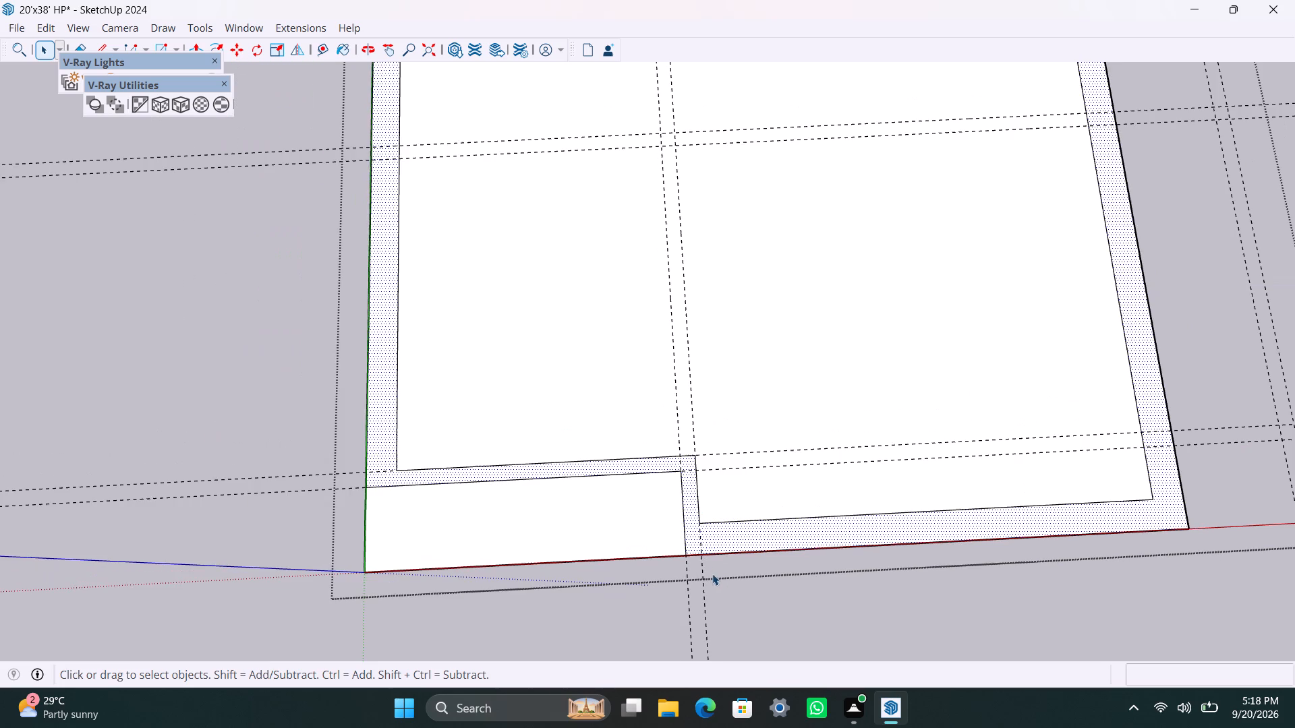
left_click(889, 632)
Delete all the guides in the model.
scroll(718, 523, "down", 8)
middle_click_drag(786, 635, 760, 634)
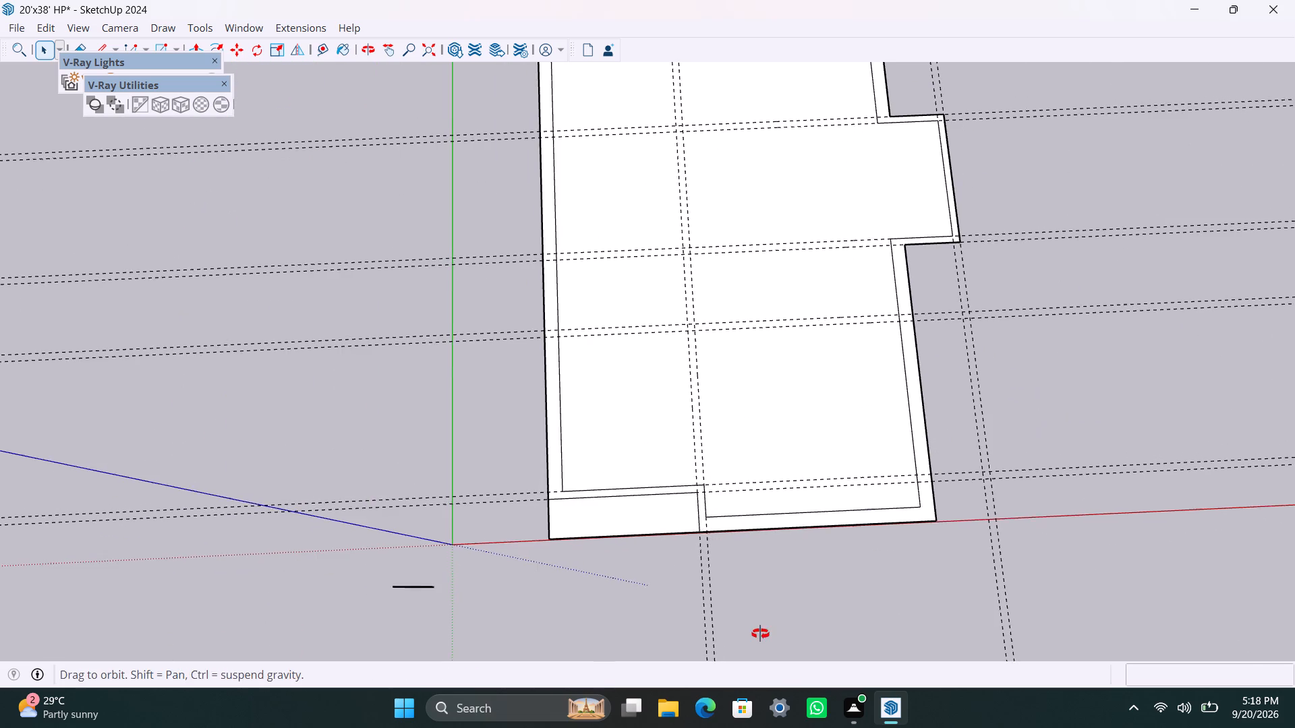
middle_click_drag(760, 634, 737, 634)
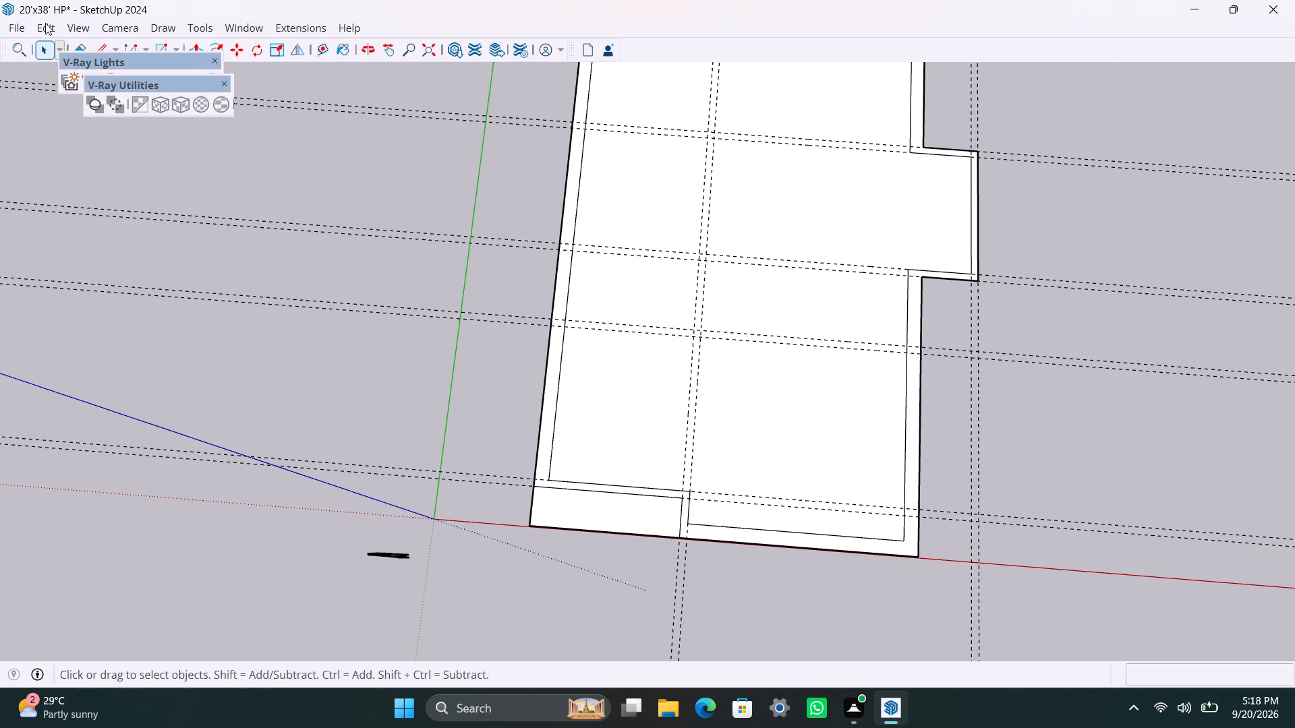
left_click(45, 22)
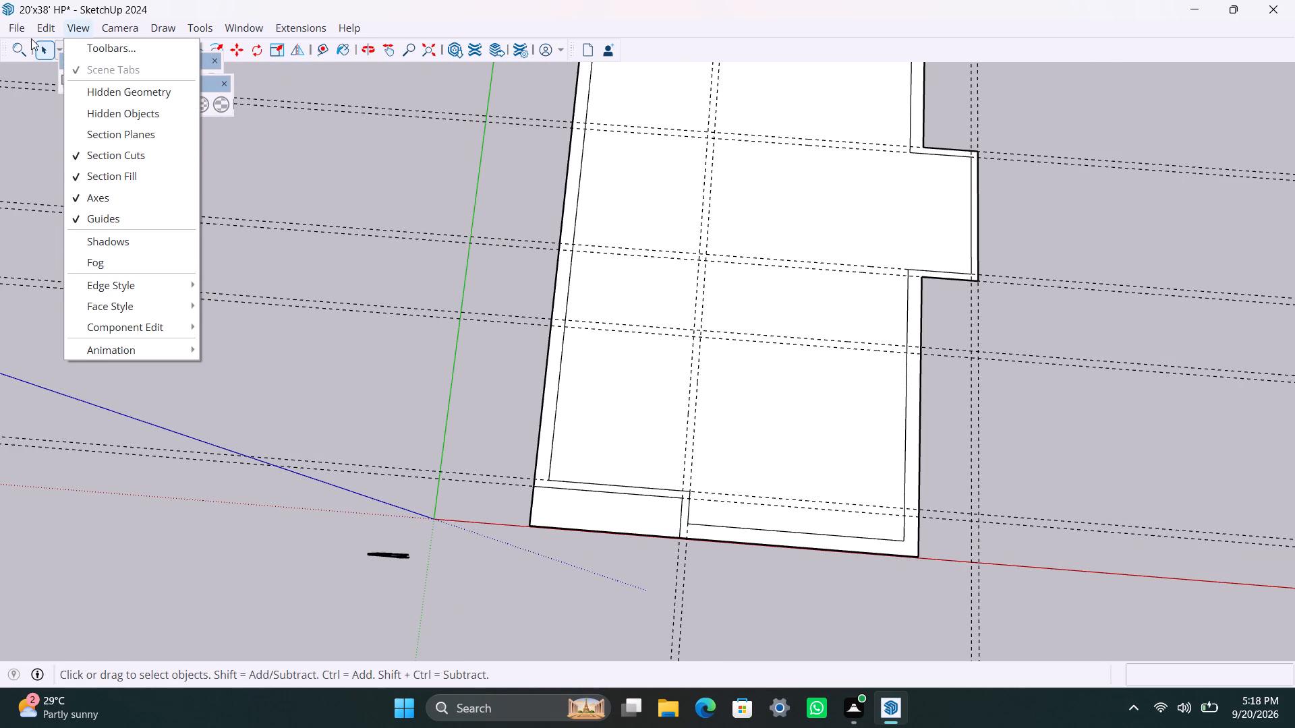
left_click(47, 24)
left_click(48, 27)
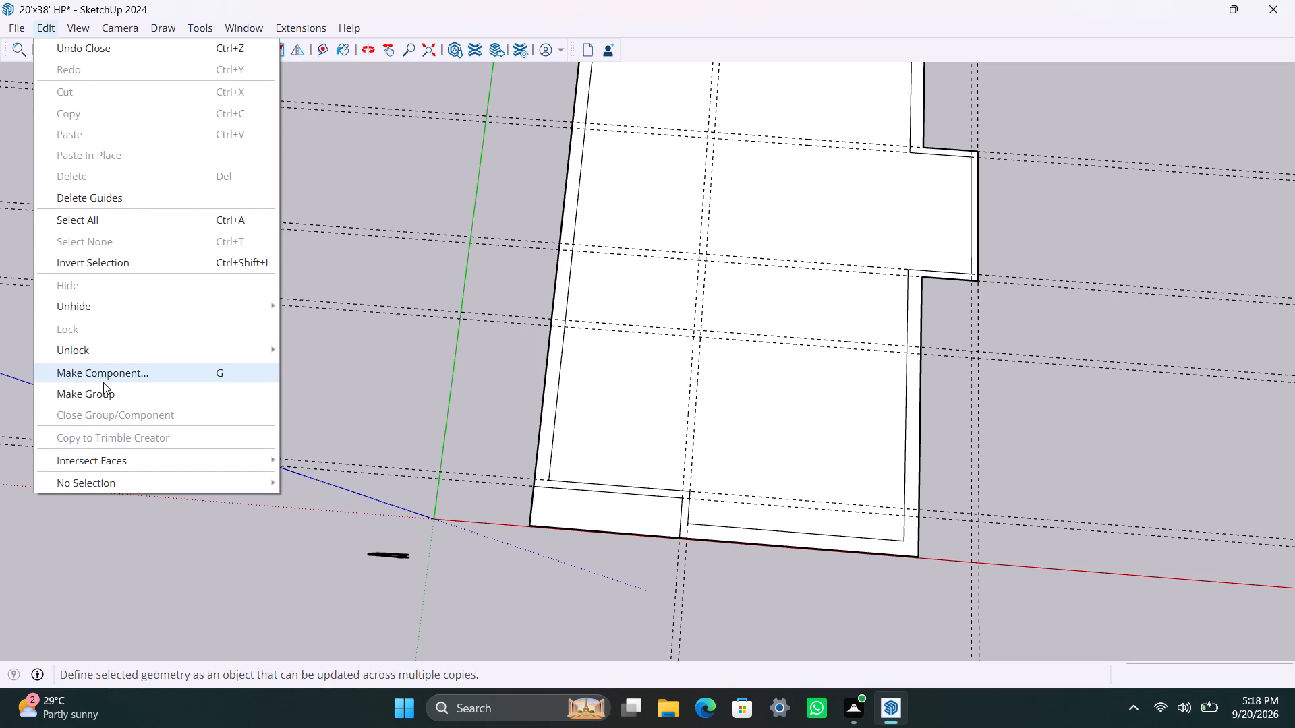
left_click(119, 202)
Save the model.
scroll(304, 475, "down", 4)
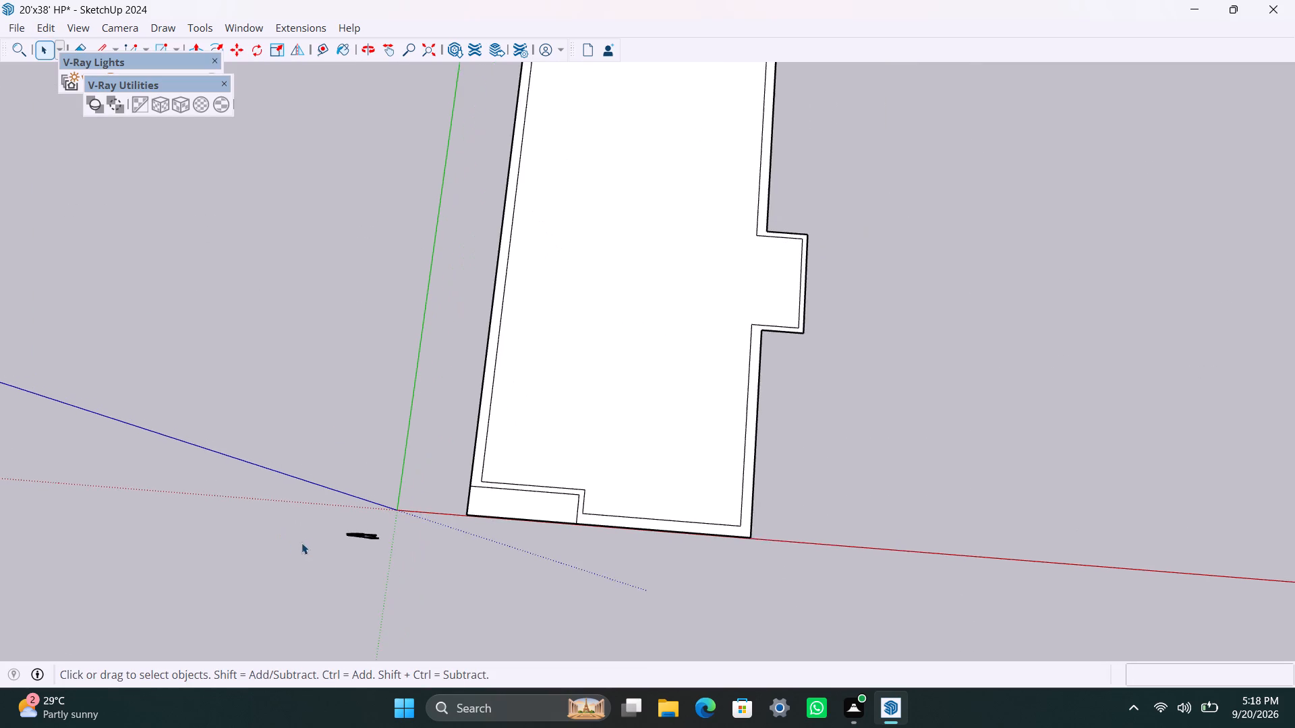
middle_click_drag(313, 541, 328, 543)
key("ctrl+s")
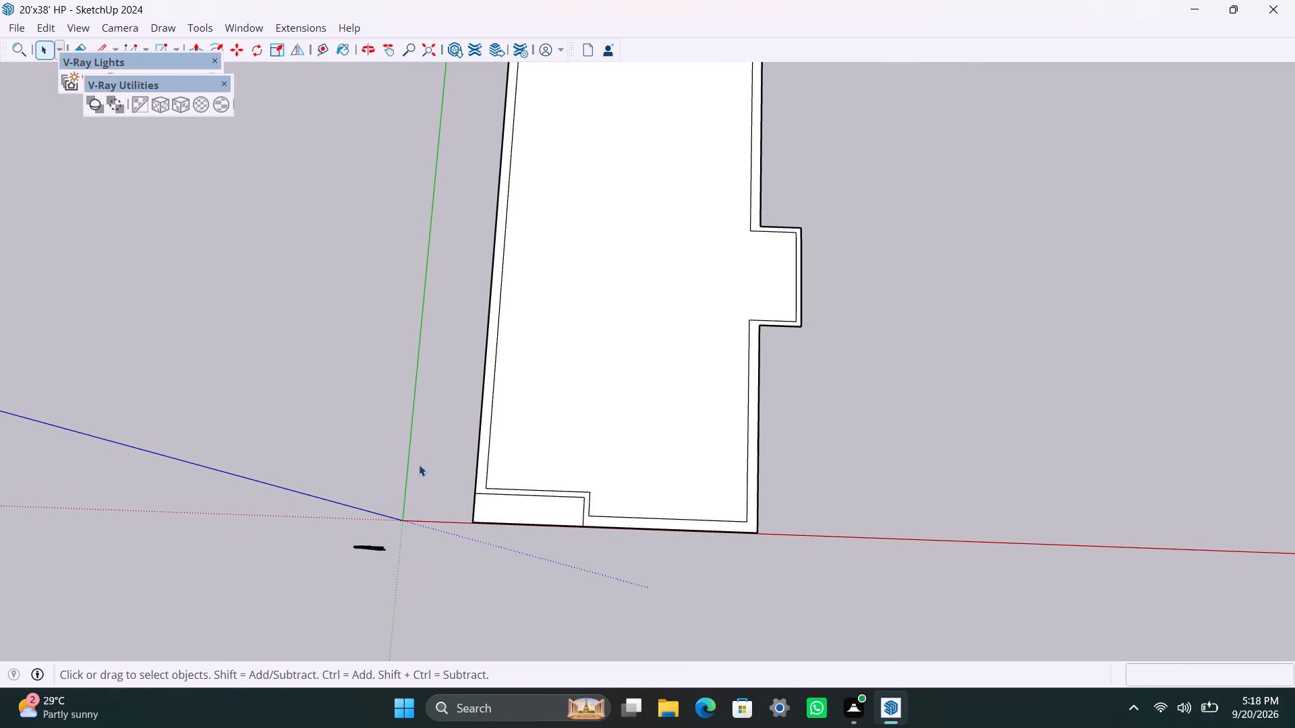
Open the plan group, Push/Pull the continuous wall face up 10', and close the group.
scroll(422, 460, "up", 4)
scroll(397, 491, "down", 5)
middle_click_drag(456, 445, 465, 501, "shift")
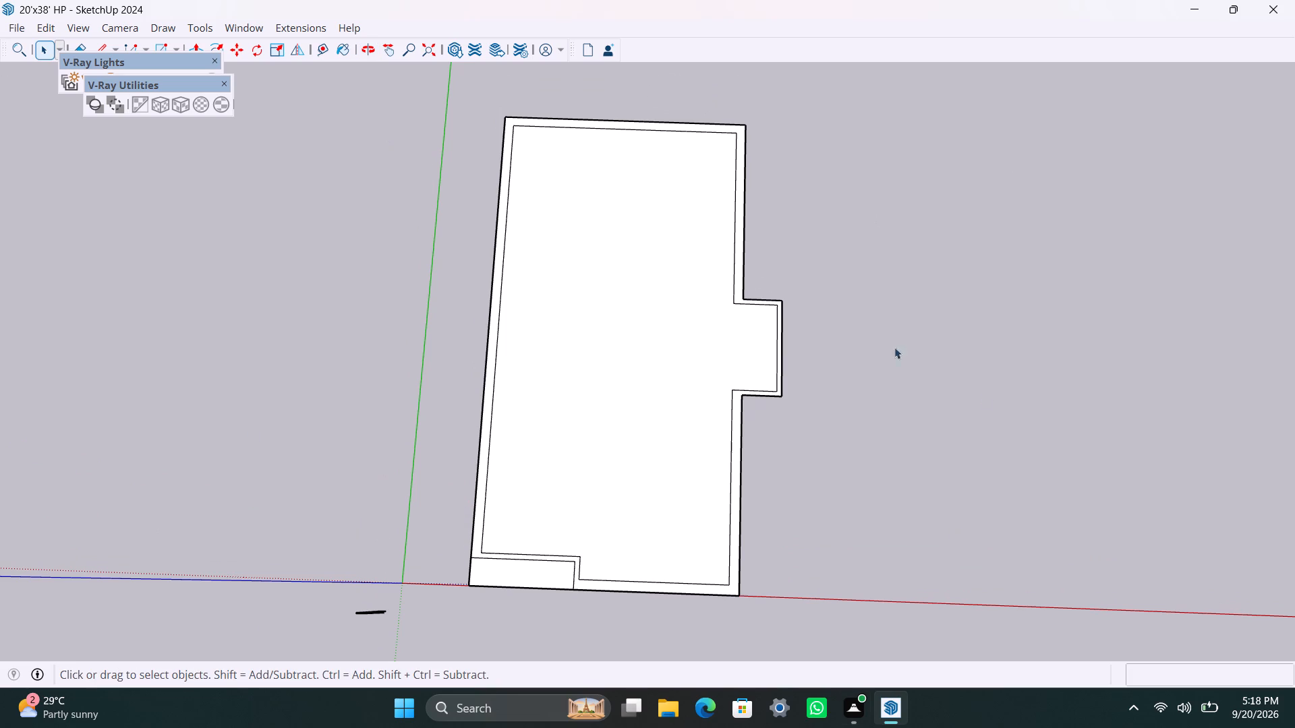
scroll(659, 567, "up", 2)
left_click(647, 592)
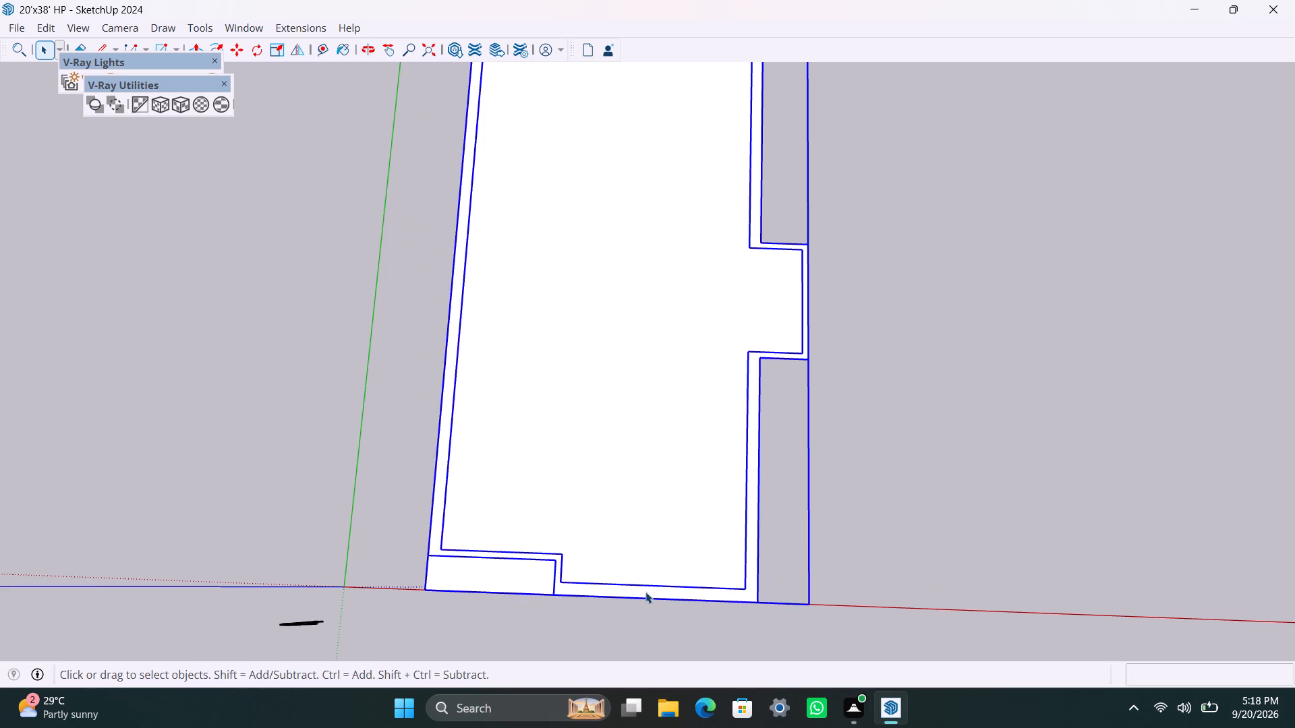
triple_click(645, 592)
scroll(643, 590, "up", 2)
left_click(643, 590)
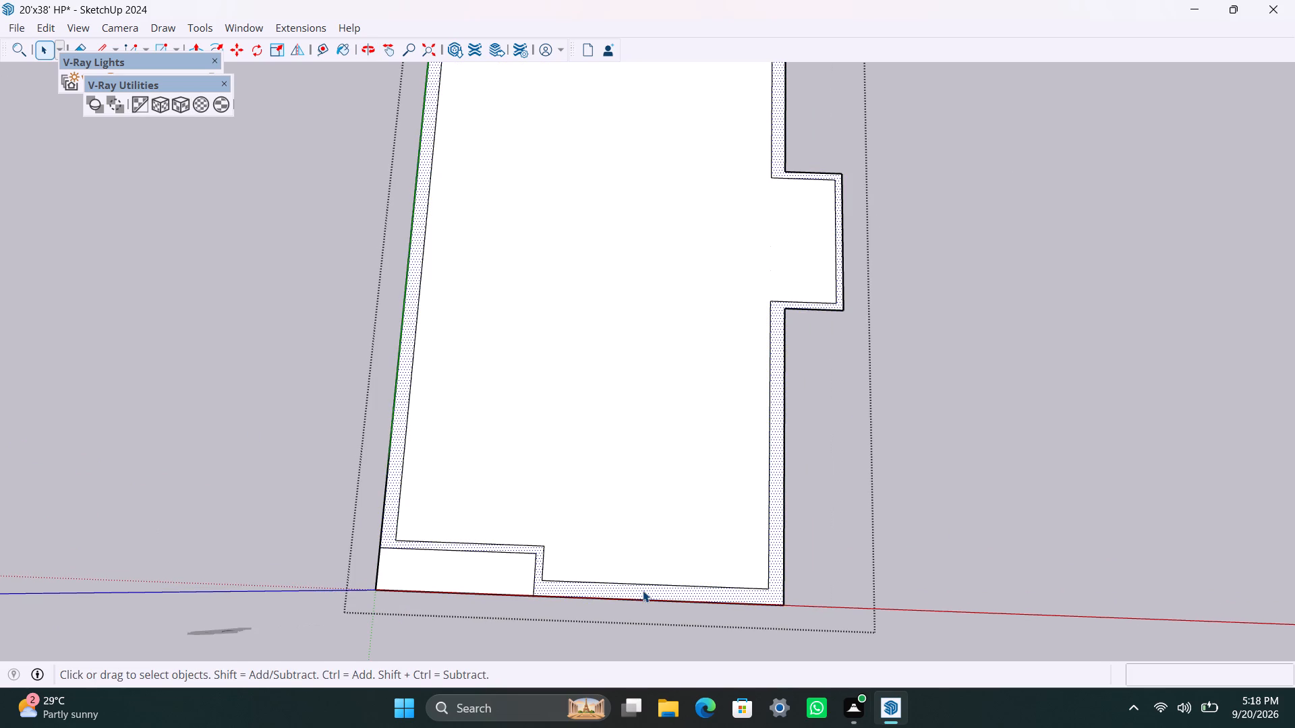
key("p")
left_click(643, 590)
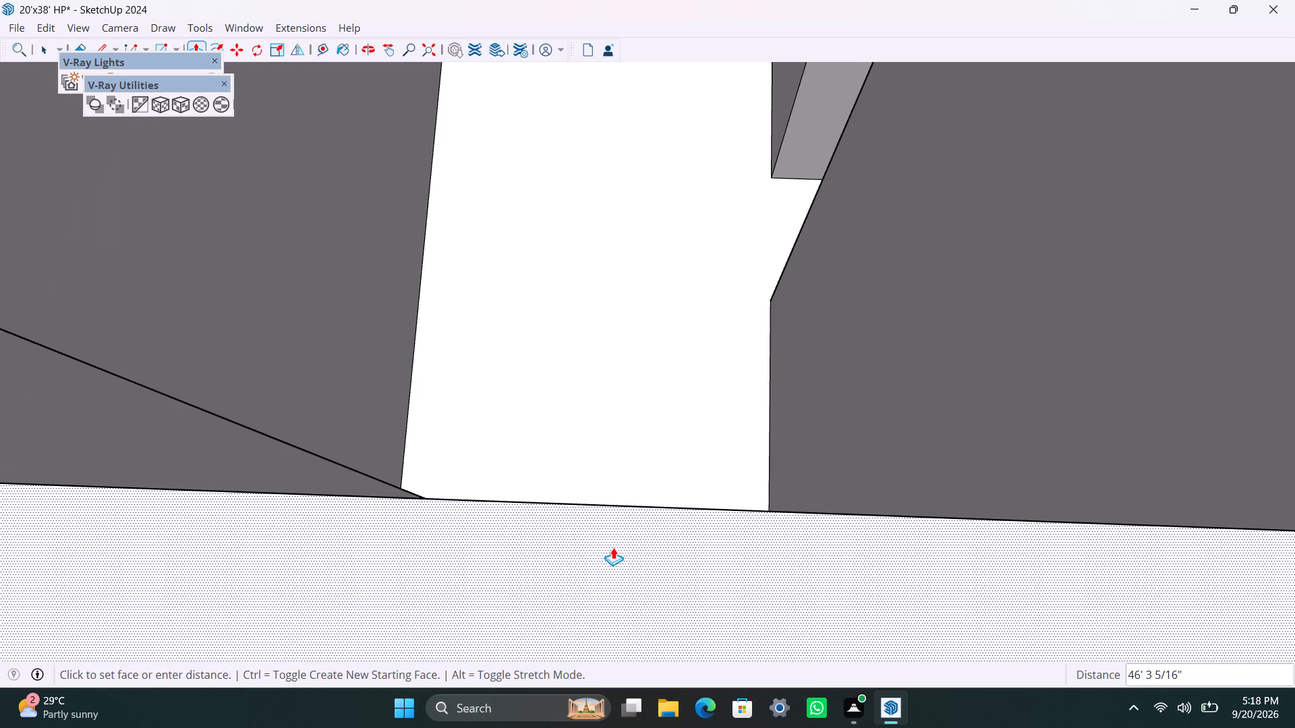
type("10'")
key("Return")
key("space")
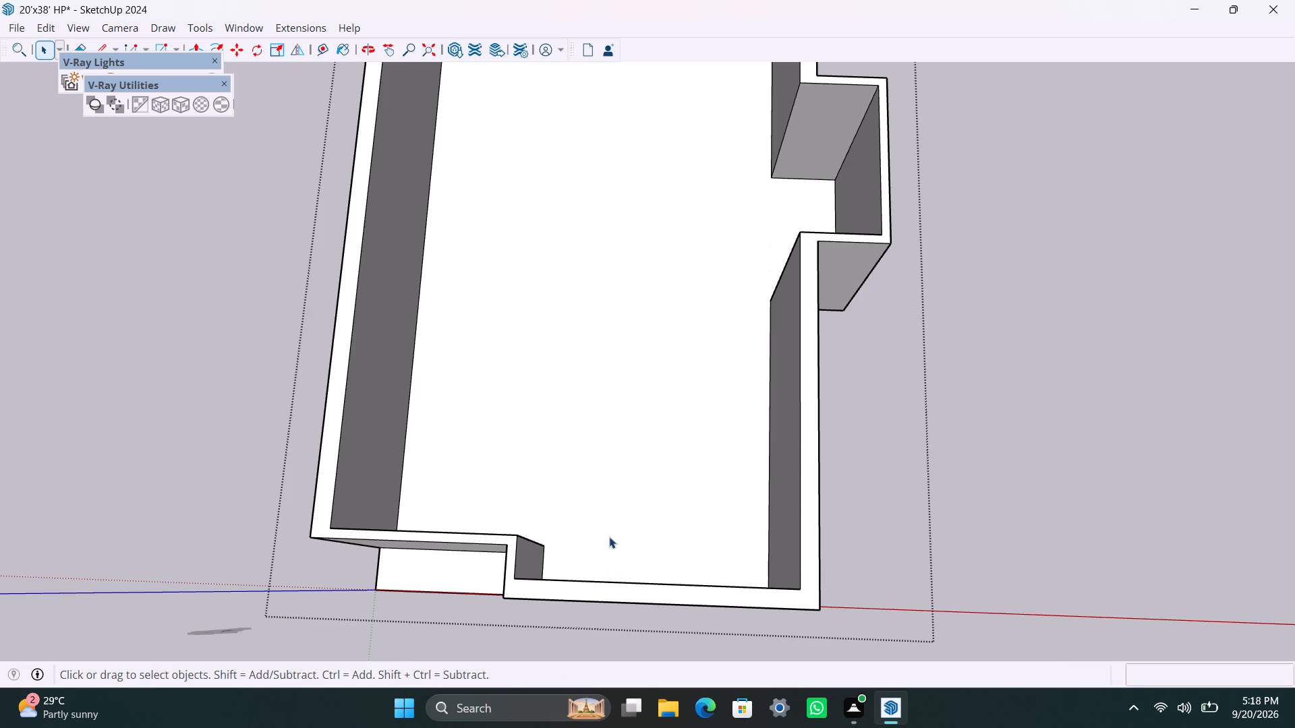
scroll(1008, 524, "down", 9)
left_click(950, 303)
scroll(381, 510, "up", 2)
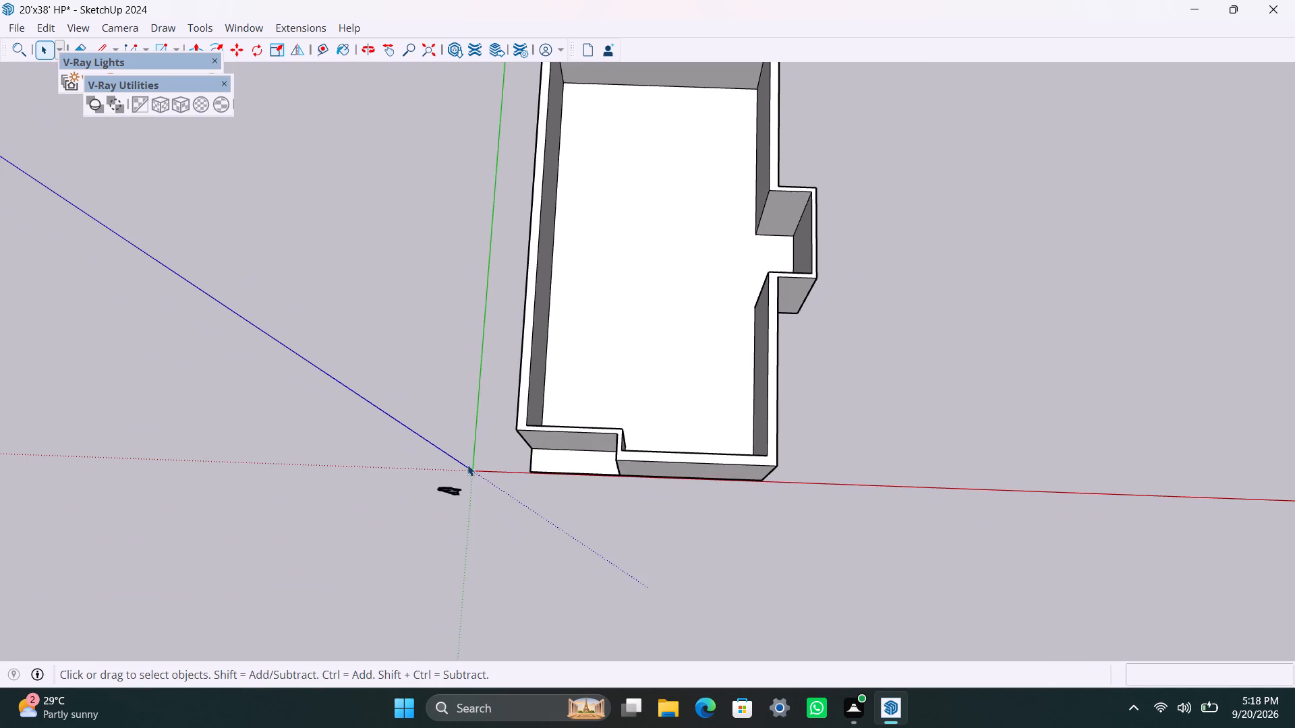
Open the house group for editing.
scroll(535, 446, "up", 1)
left_click(534, 447)
scroll(514, 425, "down", 3)
triple_click(538, 389)
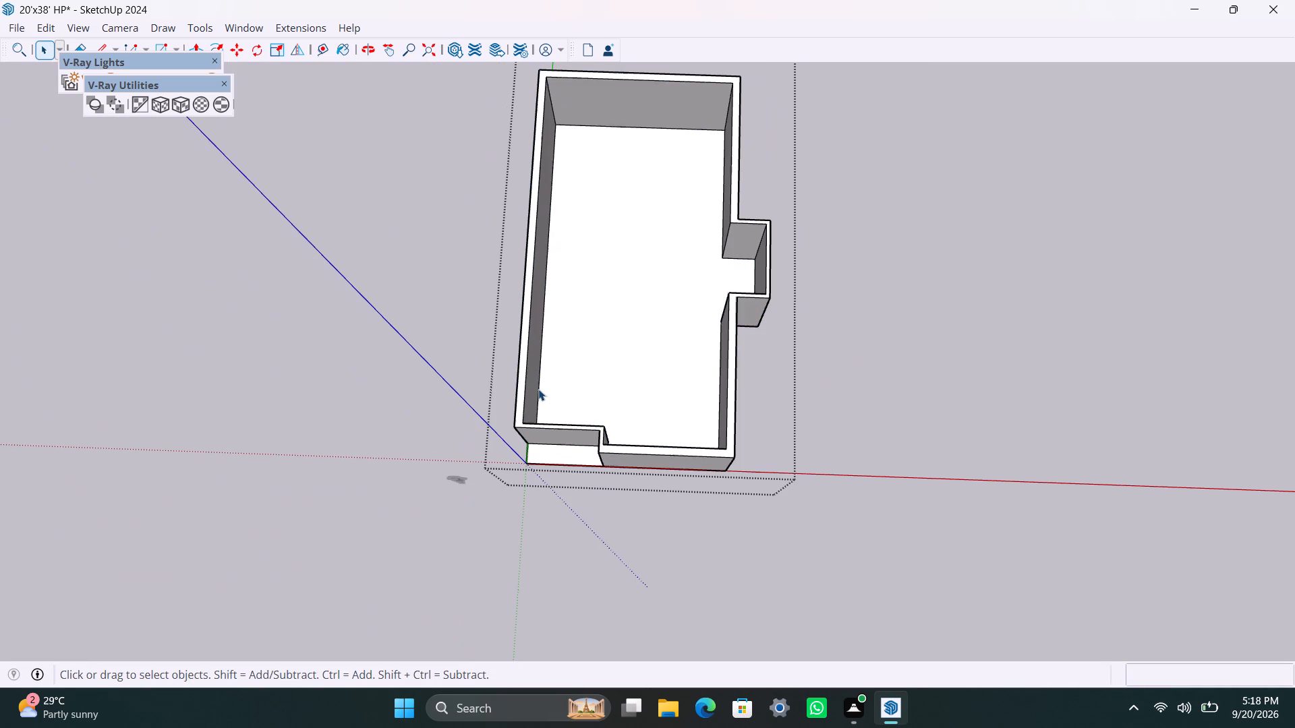
left_click(863, 350)
scroll(599, 331, "up", 2)
left_click(550, 293)
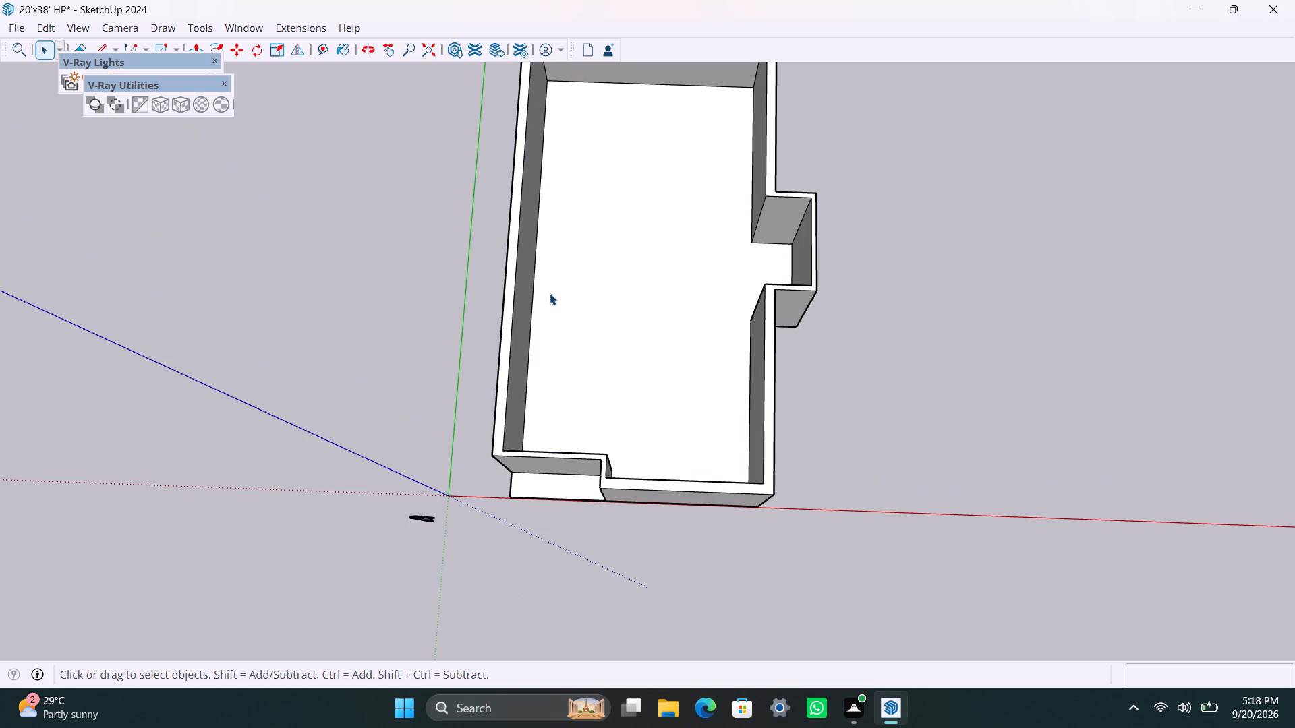
left_click(549, 292)
scroll(524, 371, "down", 6)
middle_click_drag(500, 353, 500, 386, "shift")
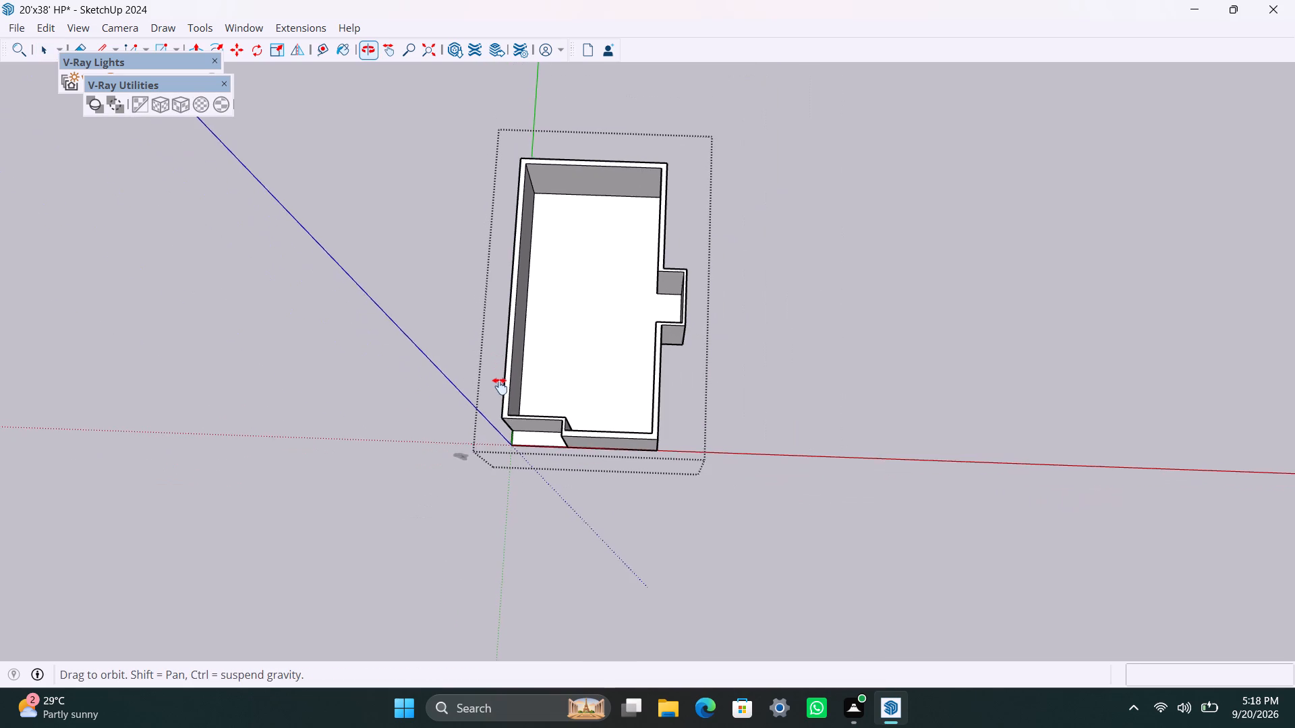
middle_click_drag(500, 386, 499, 391, "shift")
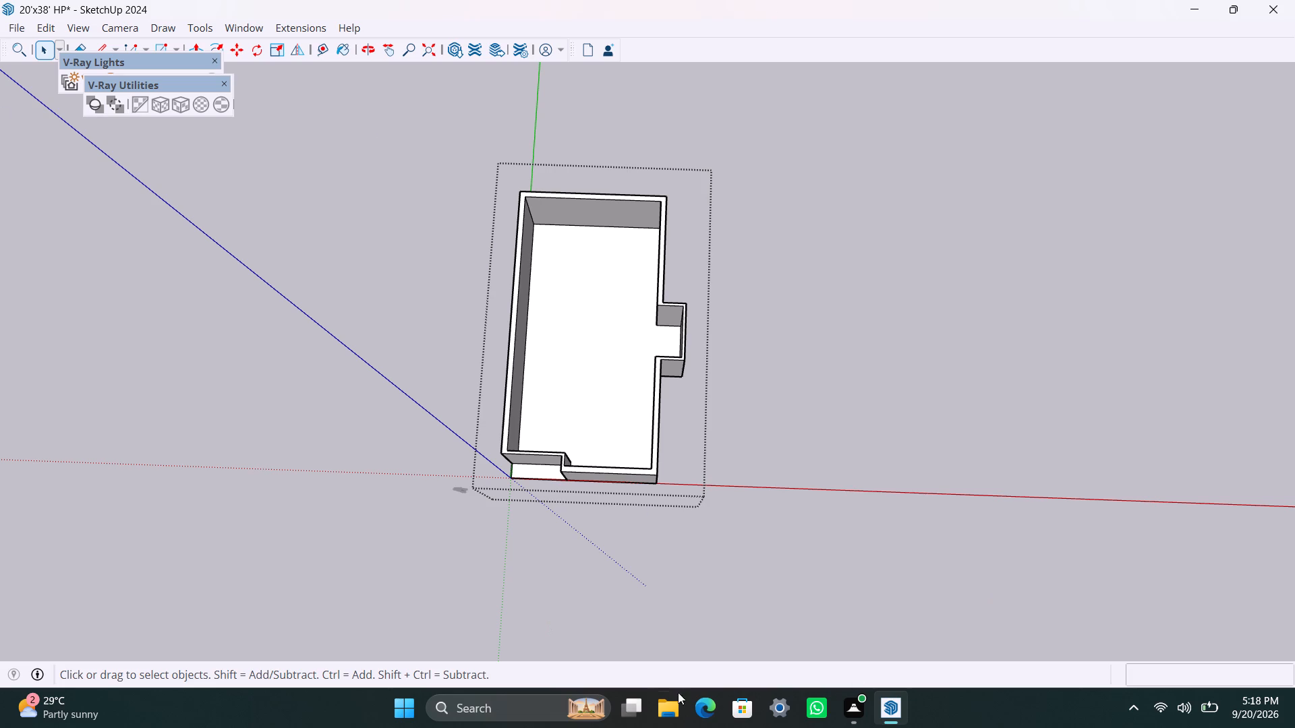
scroll(598, 359, "up", 1)
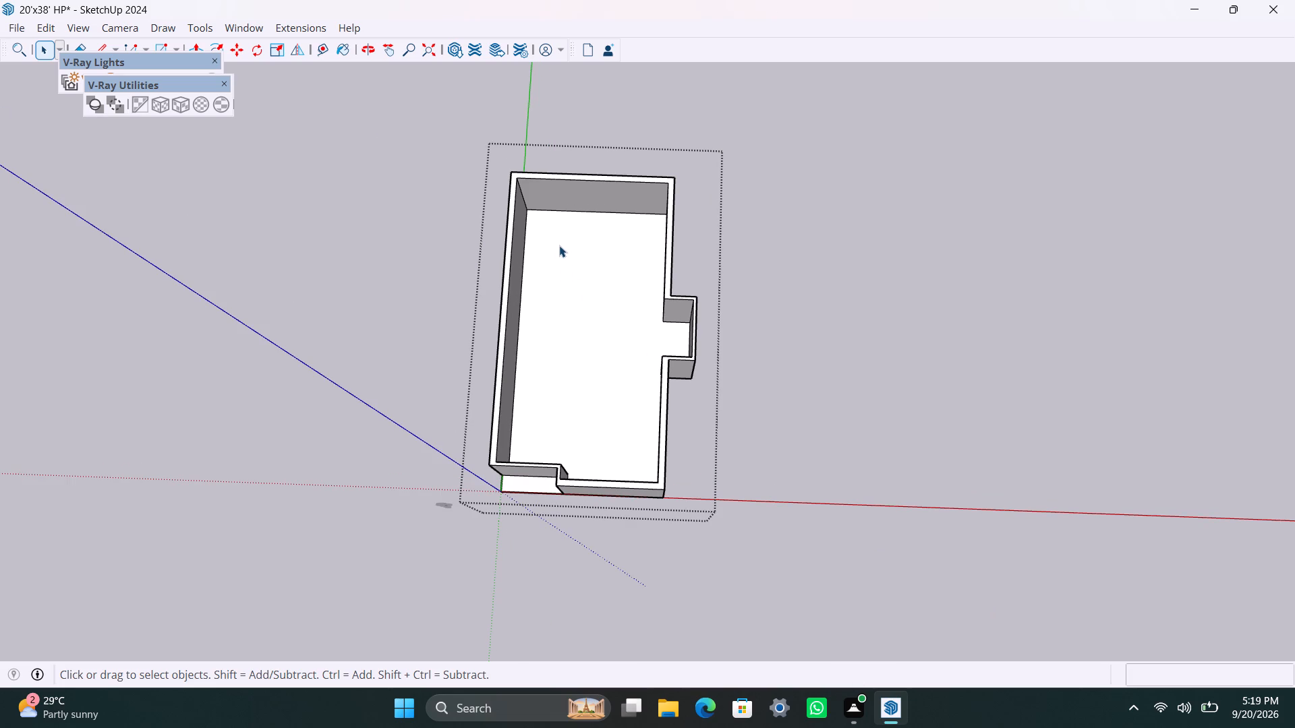
scroll(509, 215, "up", 7)
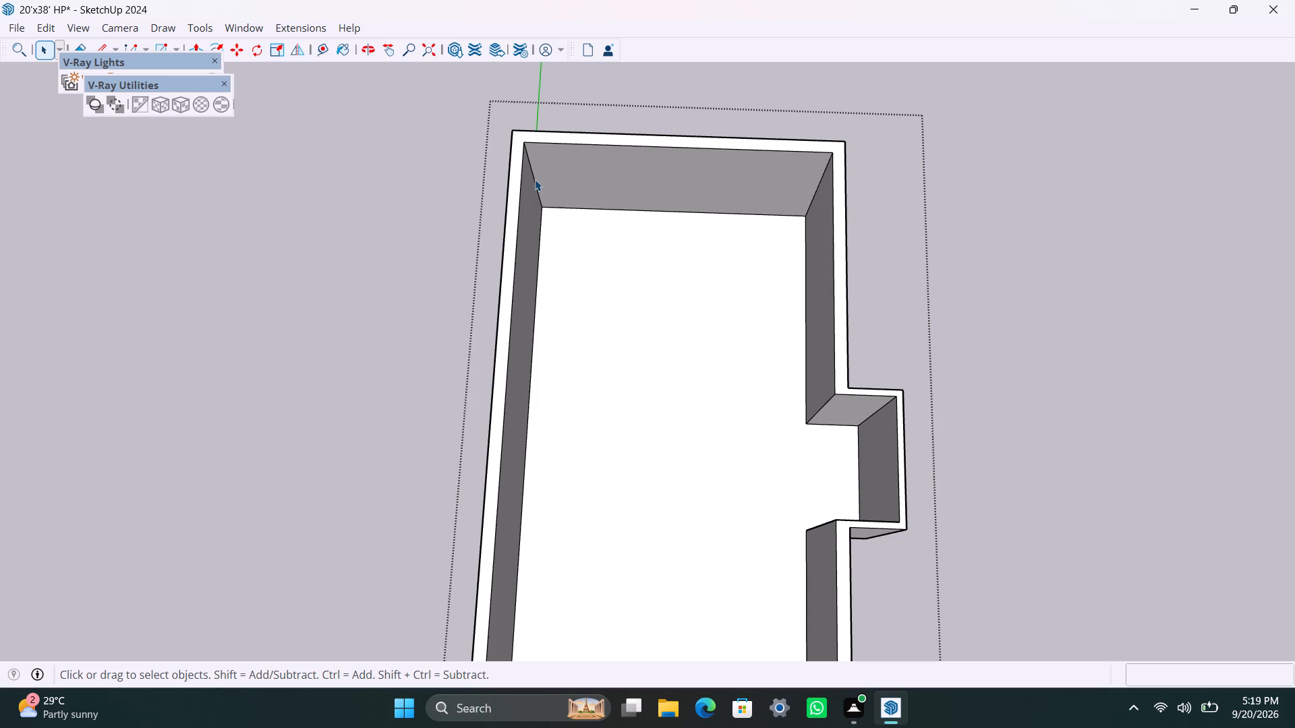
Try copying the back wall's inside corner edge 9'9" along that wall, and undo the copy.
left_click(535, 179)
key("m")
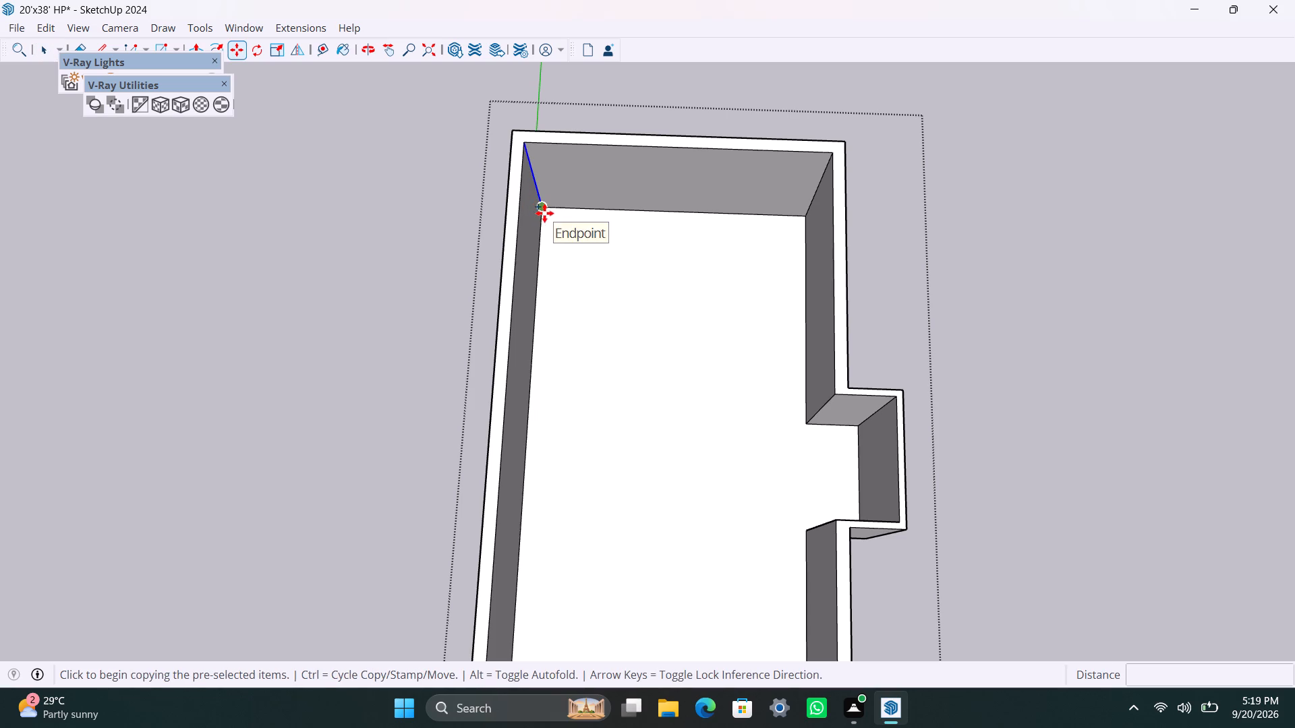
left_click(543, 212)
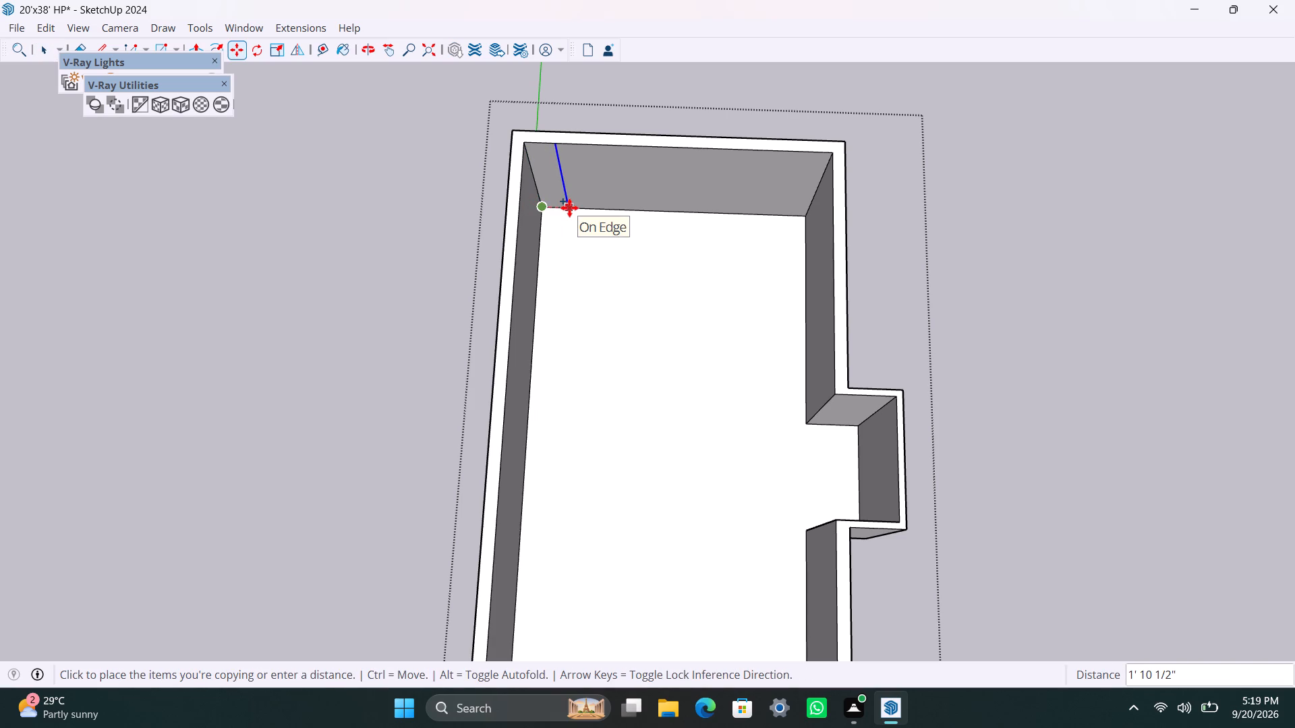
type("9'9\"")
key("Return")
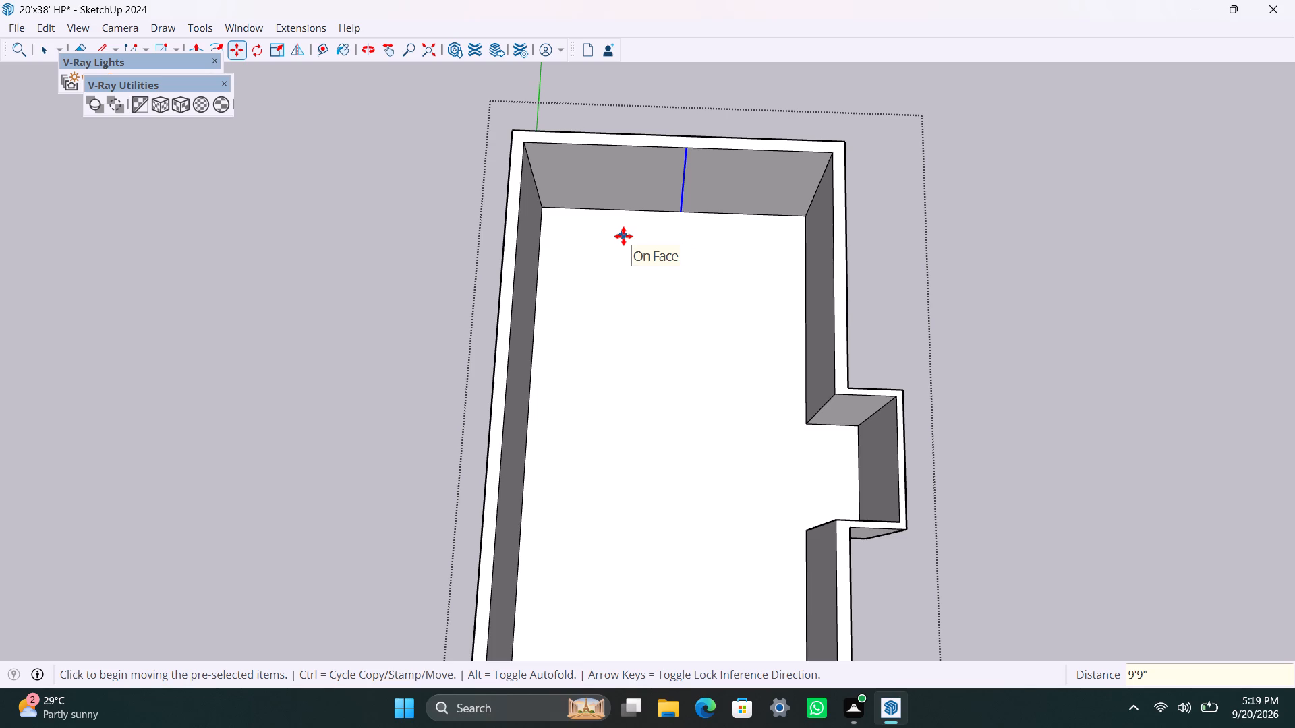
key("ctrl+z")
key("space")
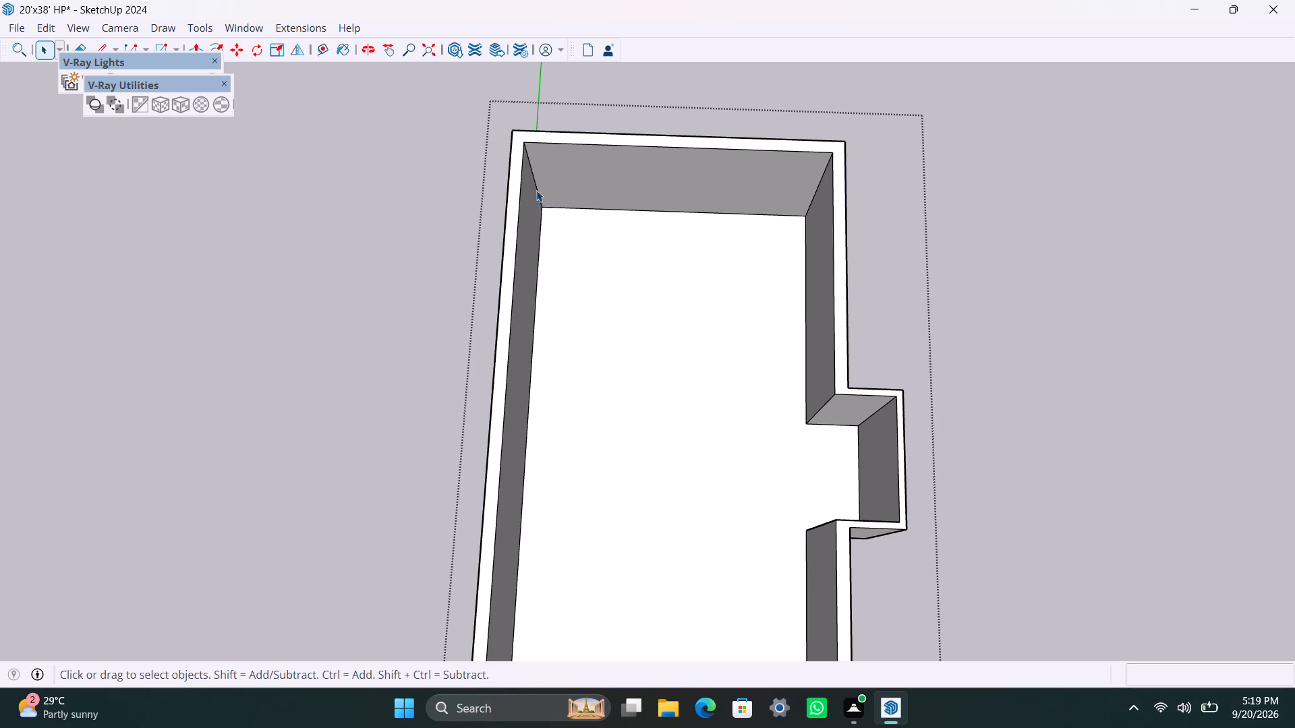
Copy the back wall's inside corner edge, opposite the projection side, 7' along that wall, and copy the new edge 4.5" further.
left_click(534, 185)
key("m")
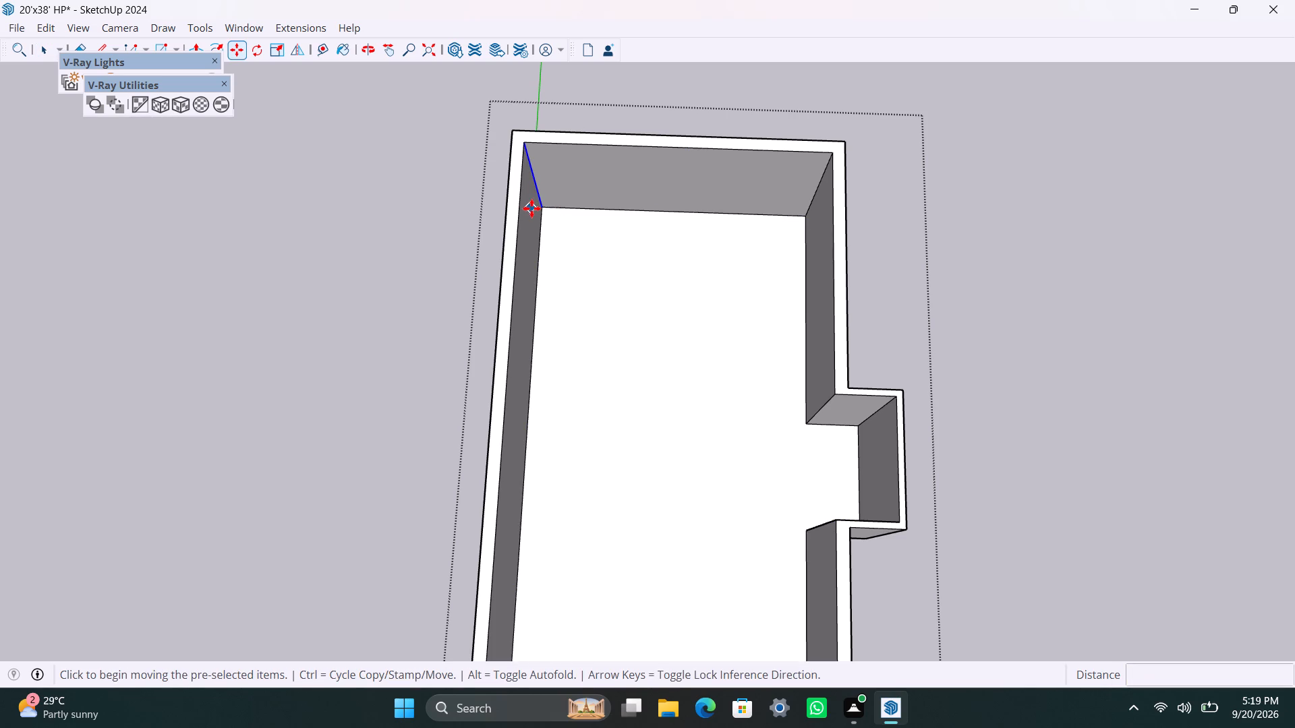
left_click(547, 208)
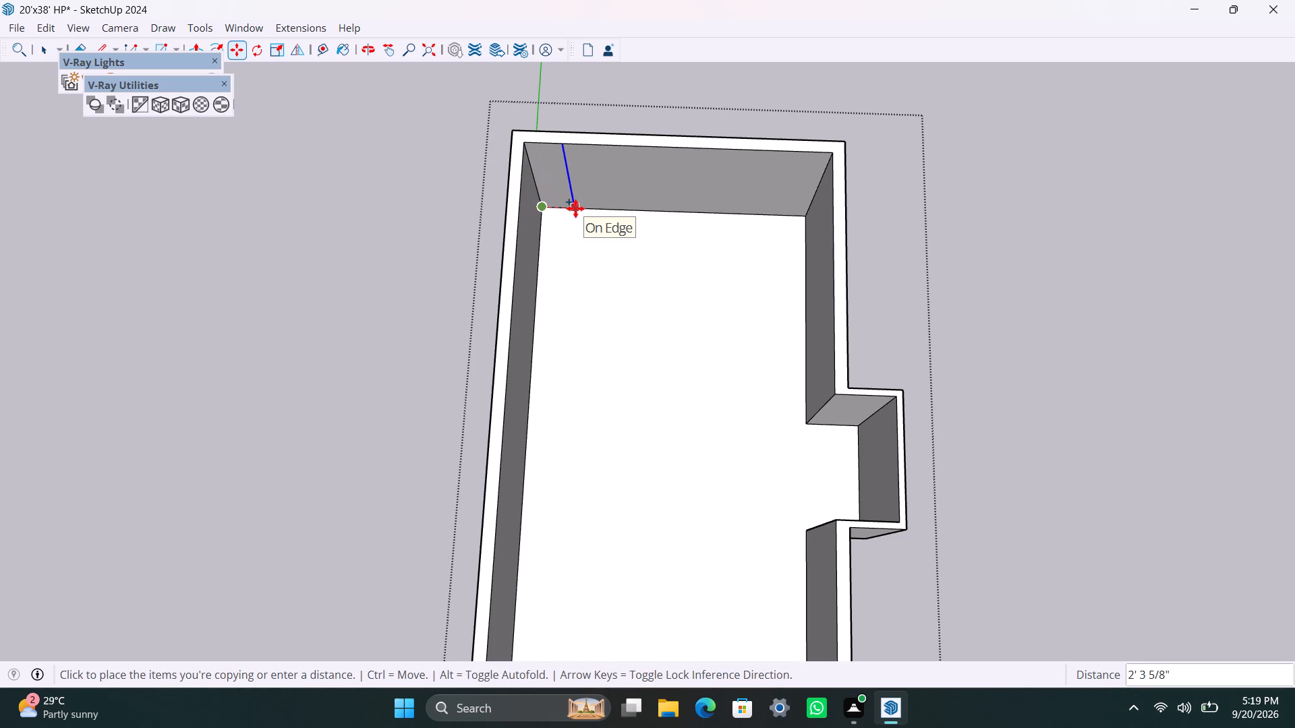
type("7'")
key("Return")
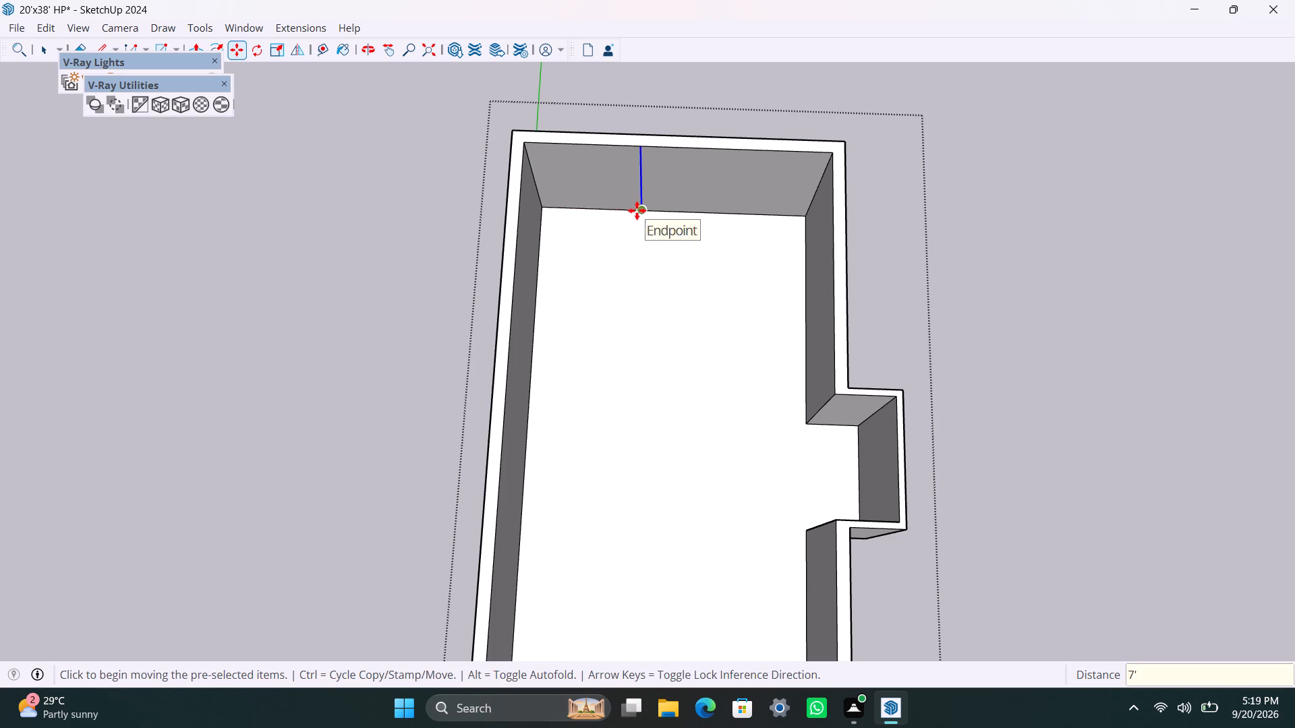
left_click(637, 210)
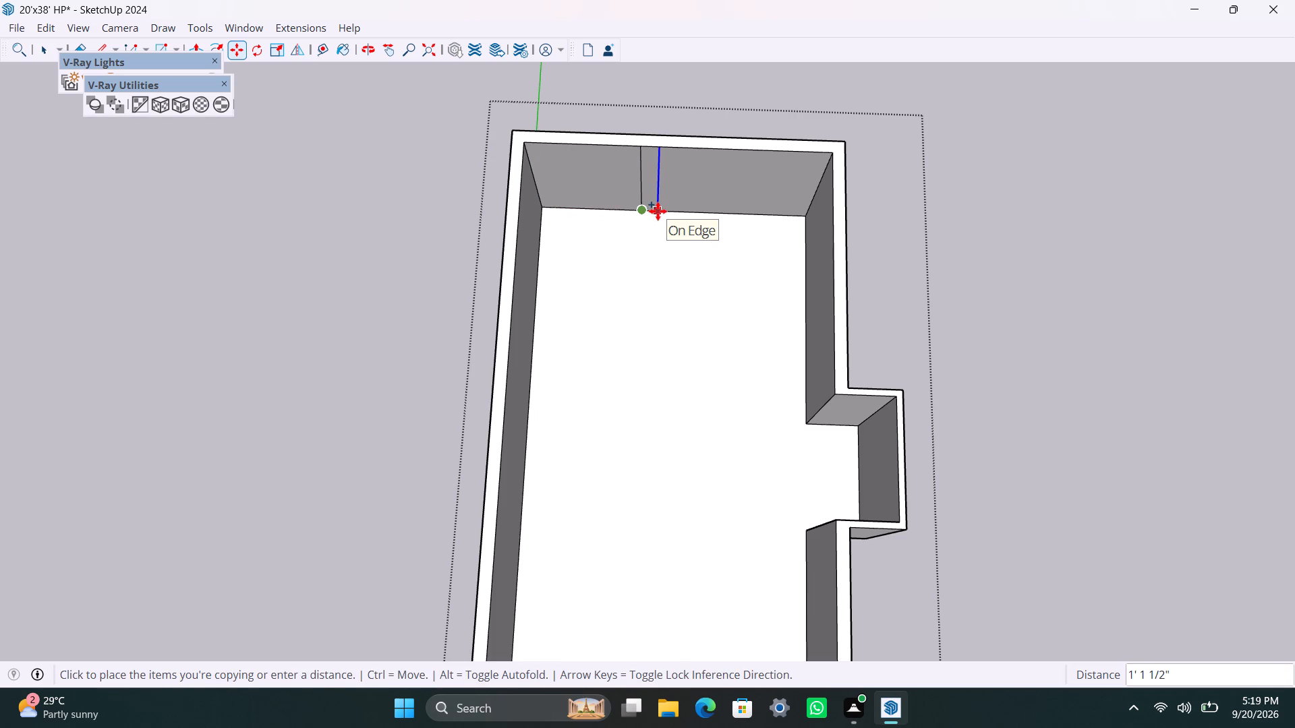
type("4.5\"")
key("Return")
key("space")
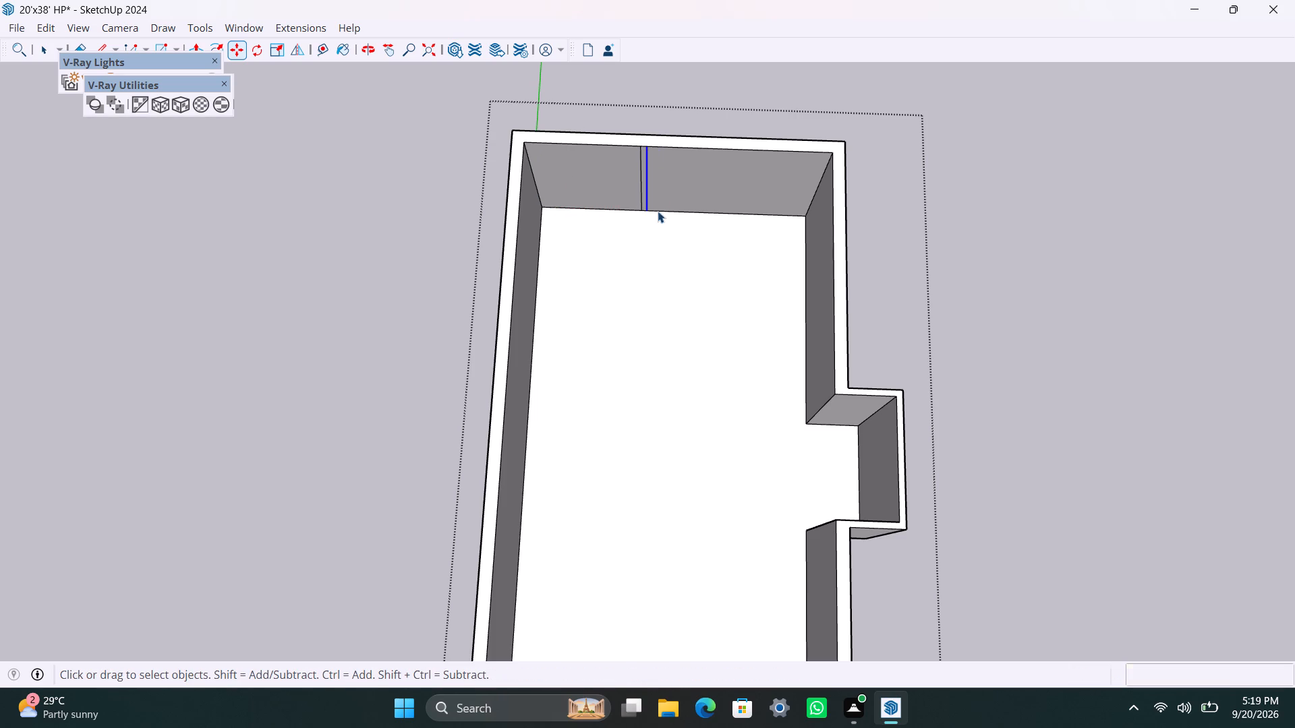
Push/Pull the narrow 4.5" strip on the back wall 9'9" into the room as a partition.
scroll(601, 200, "up", 3)
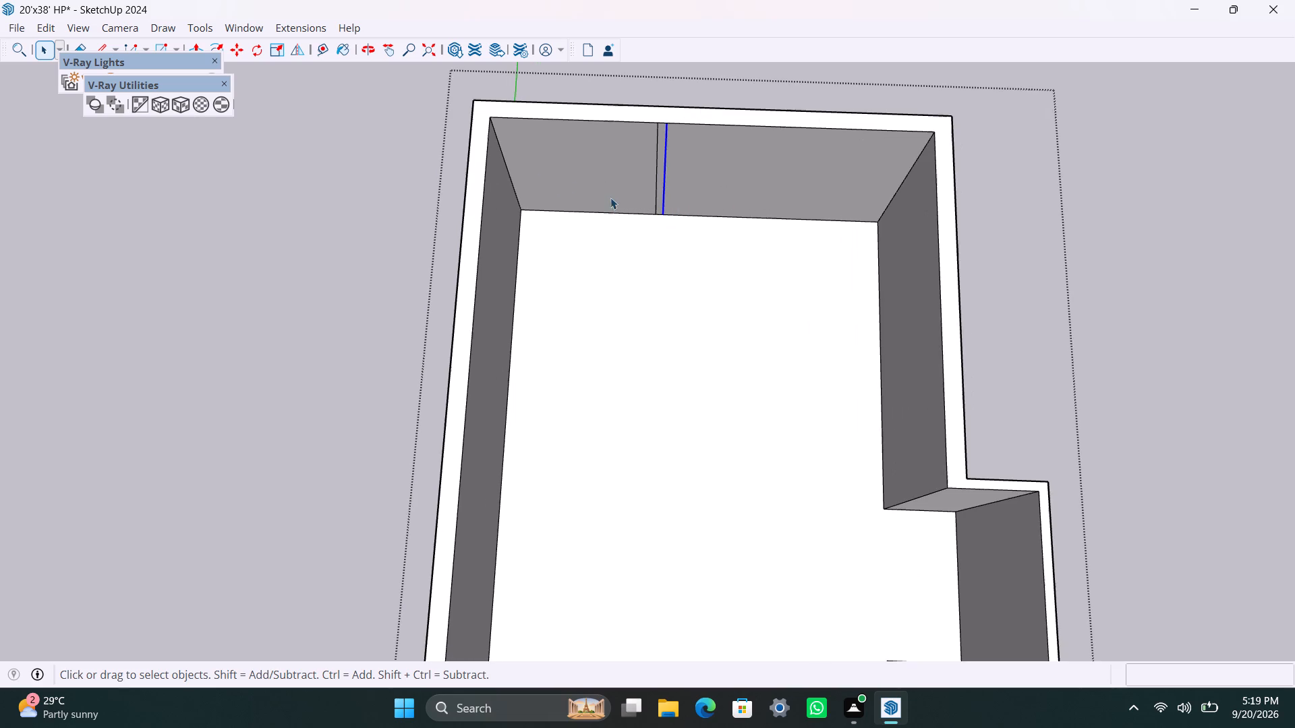
scroll(703, 199, "up", 2)
scroll(652, 169, "up", 4)
left_click(654, 148)
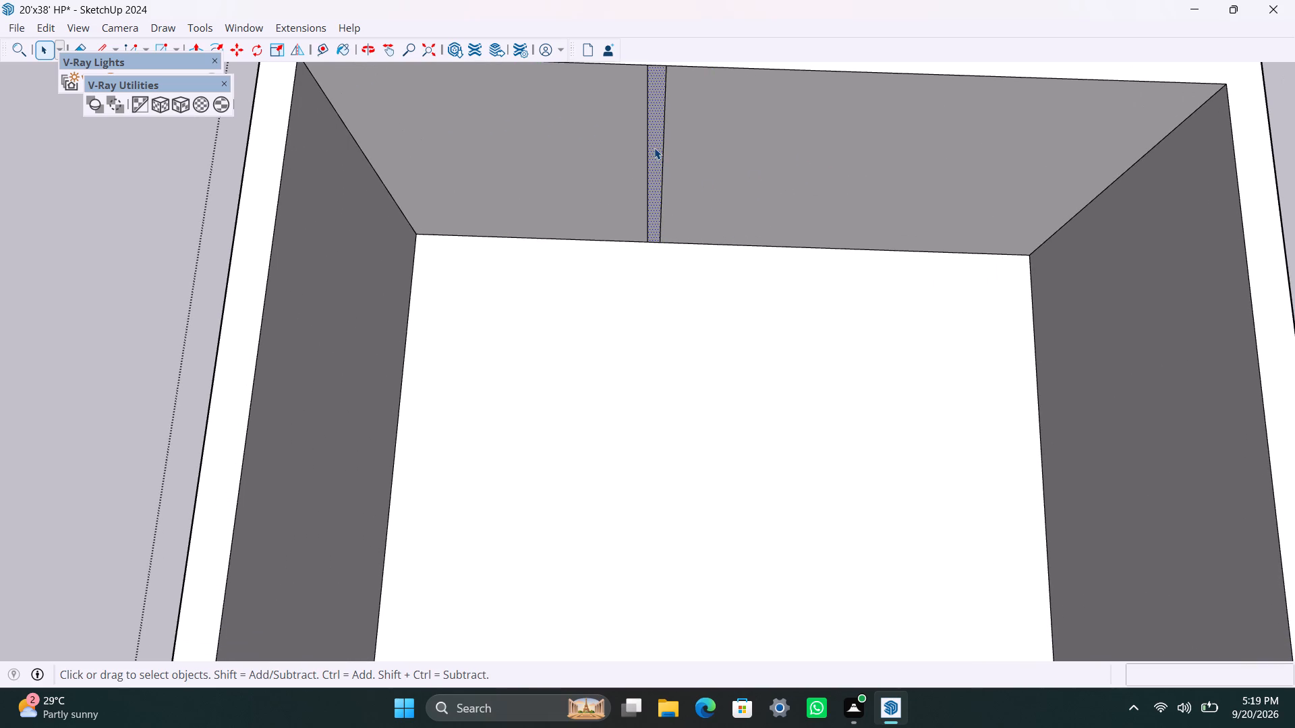
key("p")
left_click(654, 148)
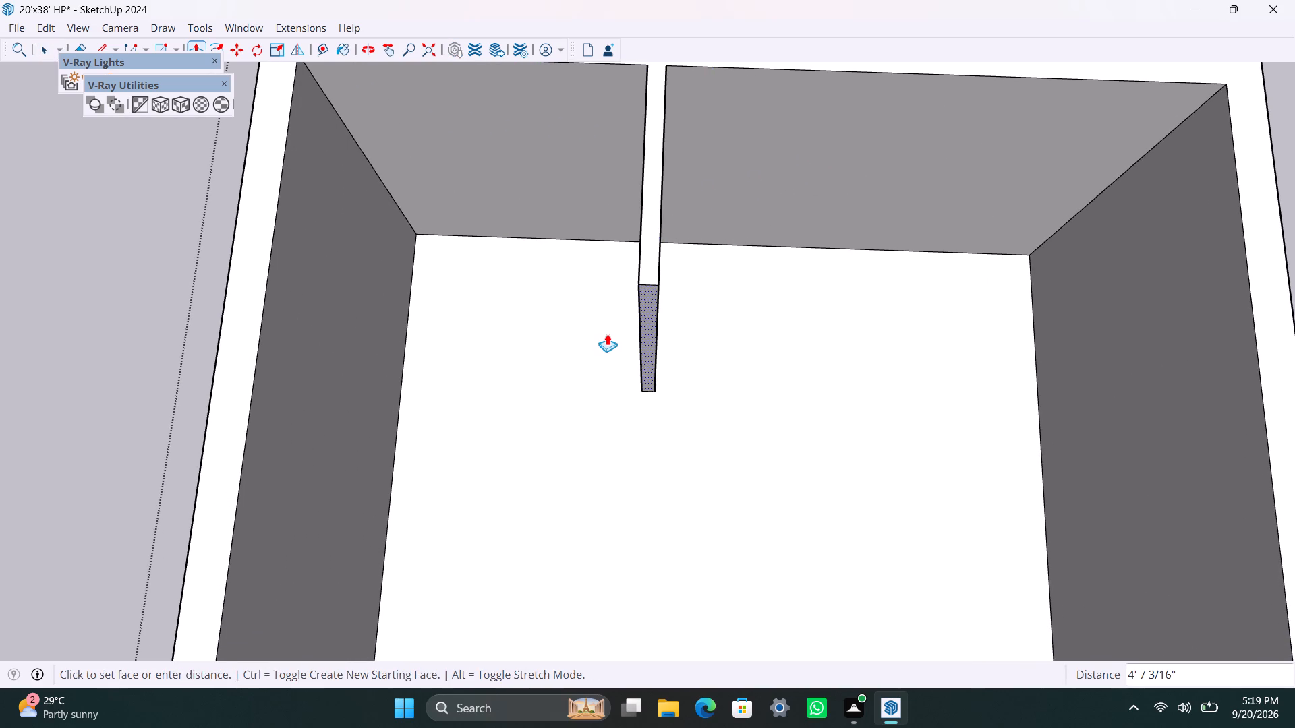
type("9'9\"")
key("Return")
key("space")
Copy the vertical edge at the partition's free end 4.5" back along its face, on the side away from the projection.
scroll(598, 321, "down", 9)
middle_click_drag(585, 408, 640, 398)
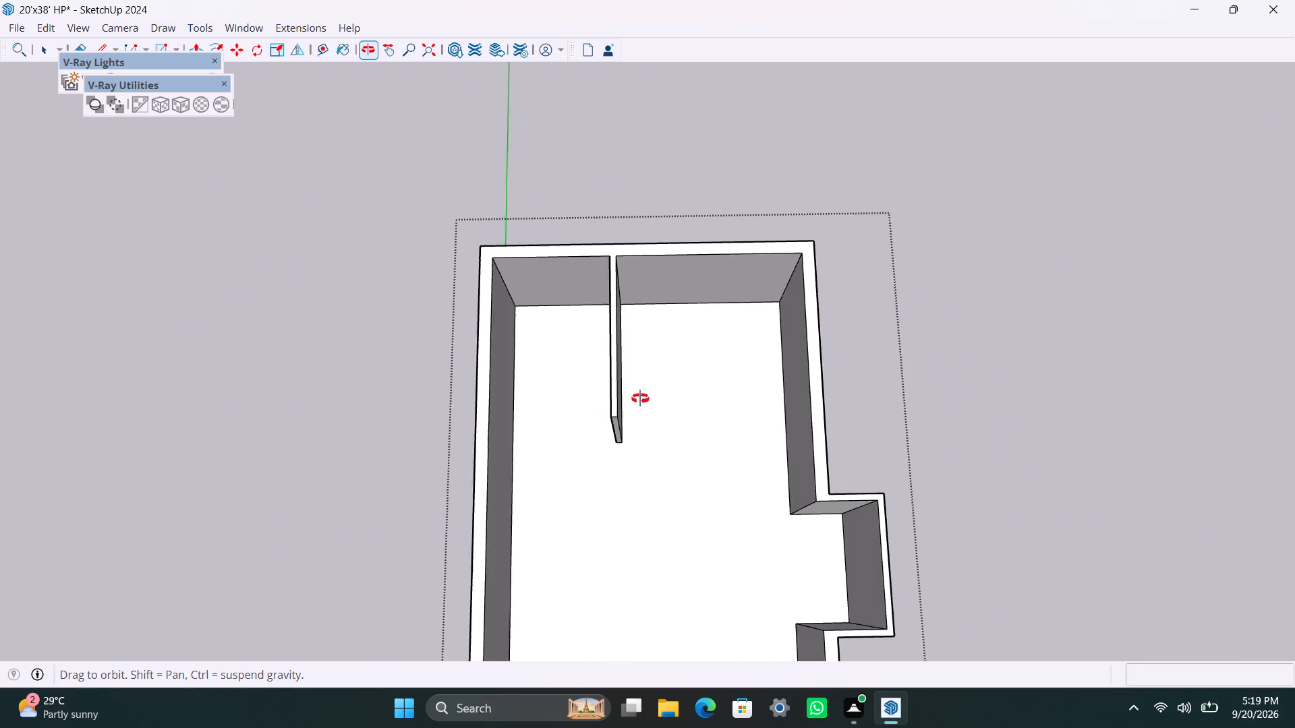
middle_click_drag(640, 398, 1194, 286)
scroll(539, 385, "down", 2)
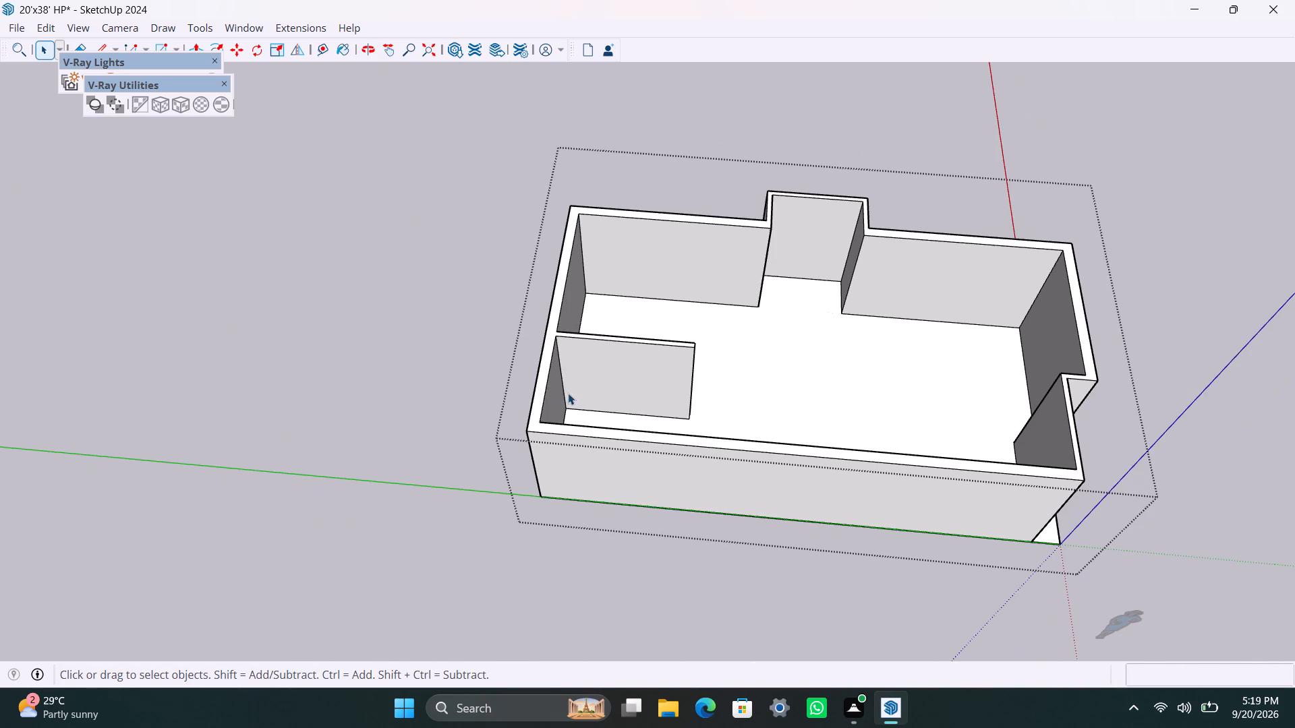
middle_click_drag(585, 397, 623, 419)
scroll(650, 401, "up", 2)
middle_click_drag(645, 400, 434, 431, "shift")
scroll(485, 450, "up", 3)
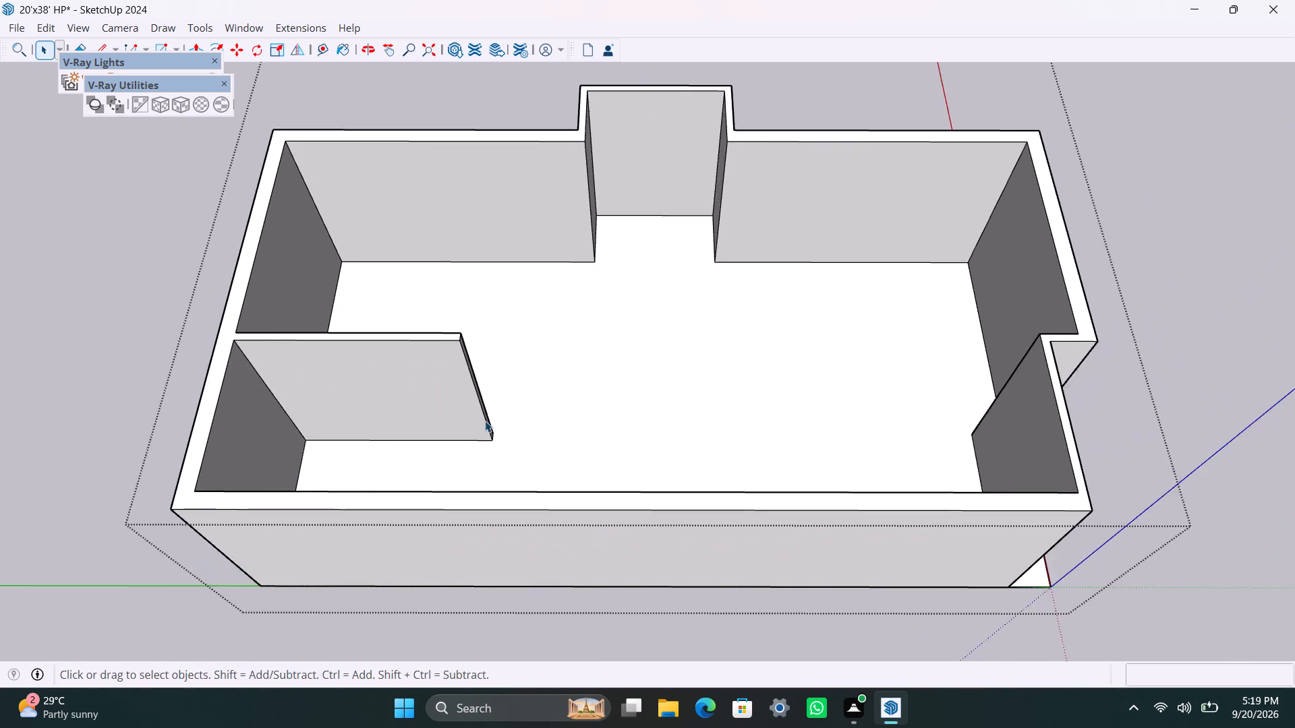
scroll(485, 421, "up", 2)
middle_click_drag(457, 404, 473, 367)
scroll(474, 368, "up", 2)
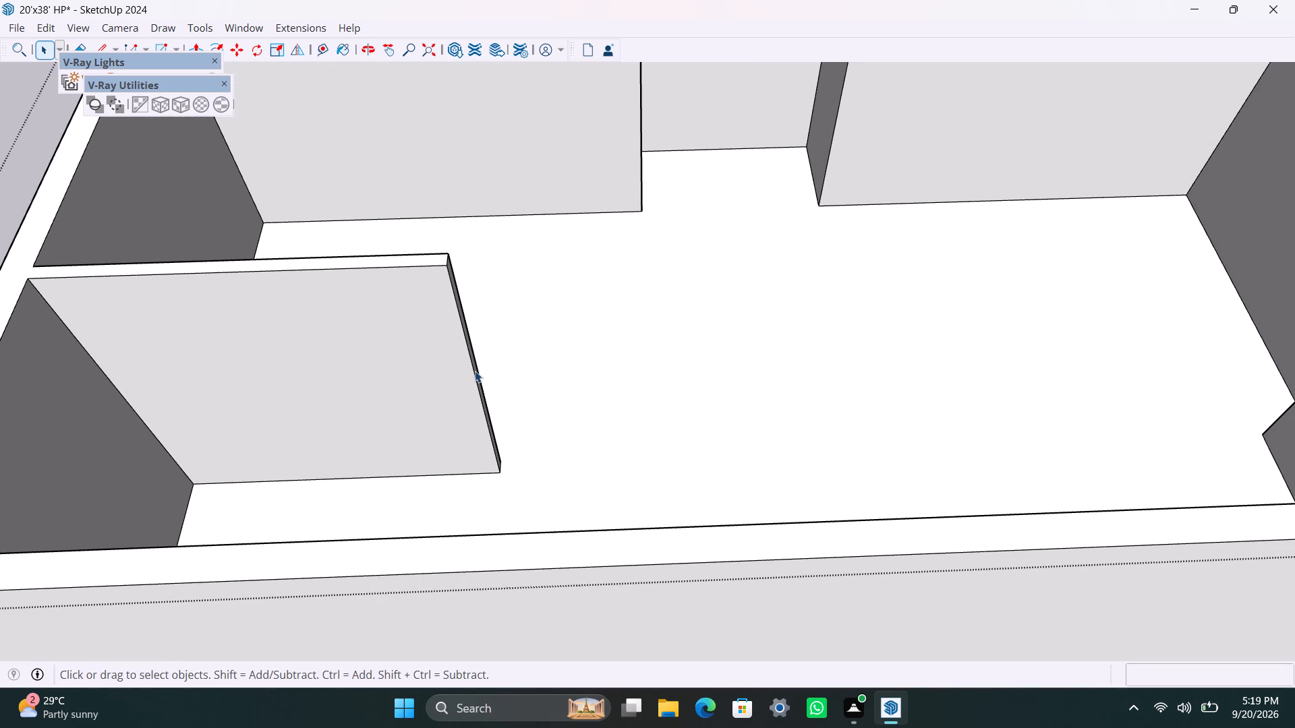
left_click(473, 375)
key("m")
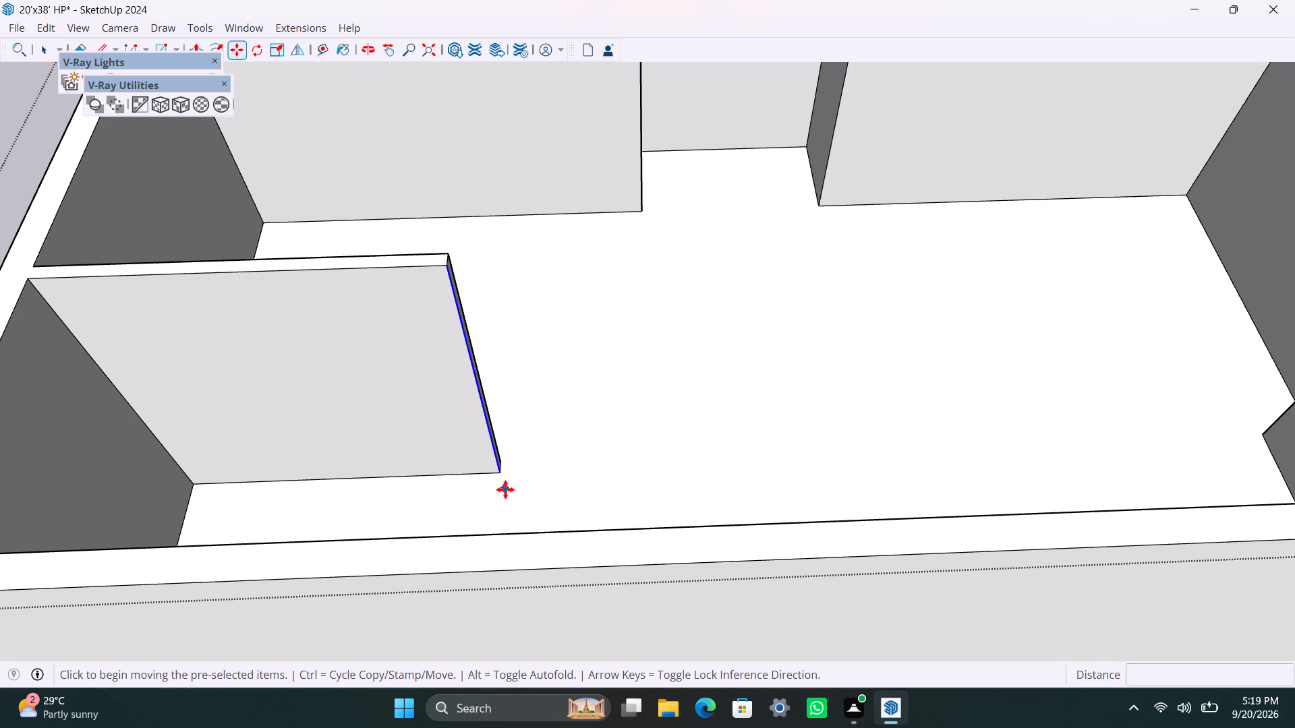
left_click(498, 471)
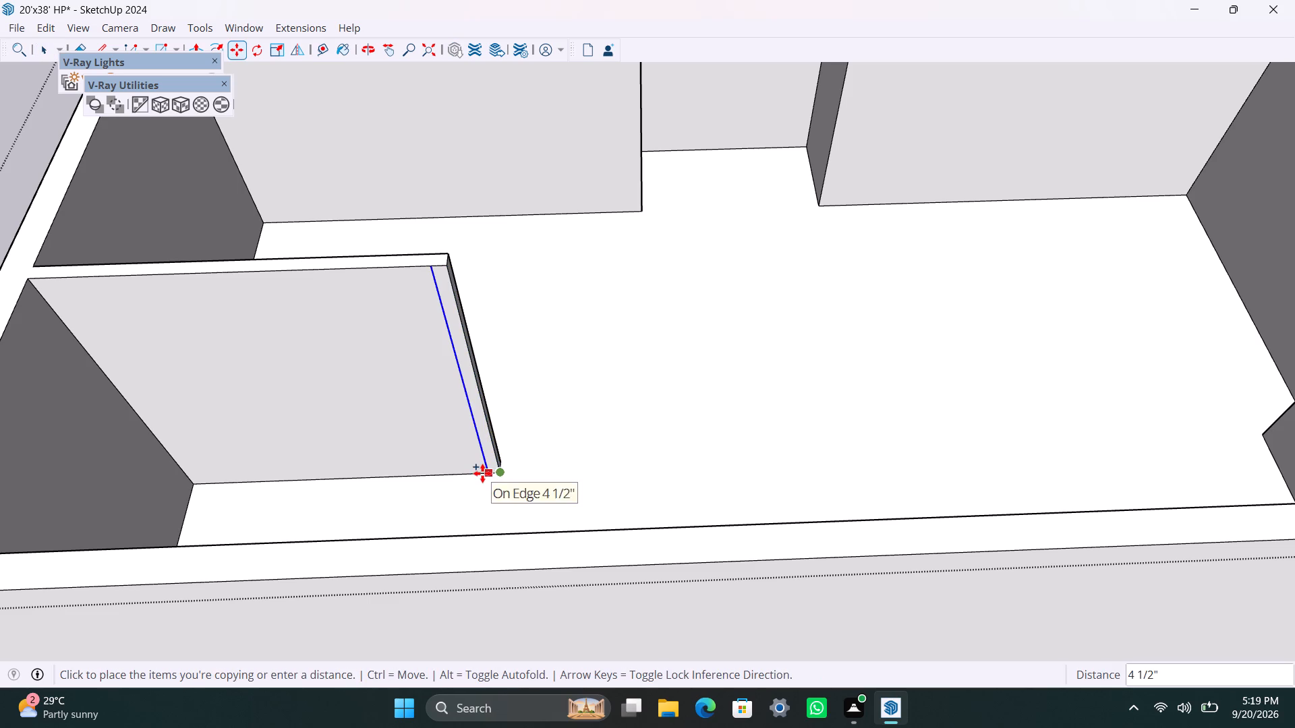
type("4.5\"")
key("Return")
key("space")
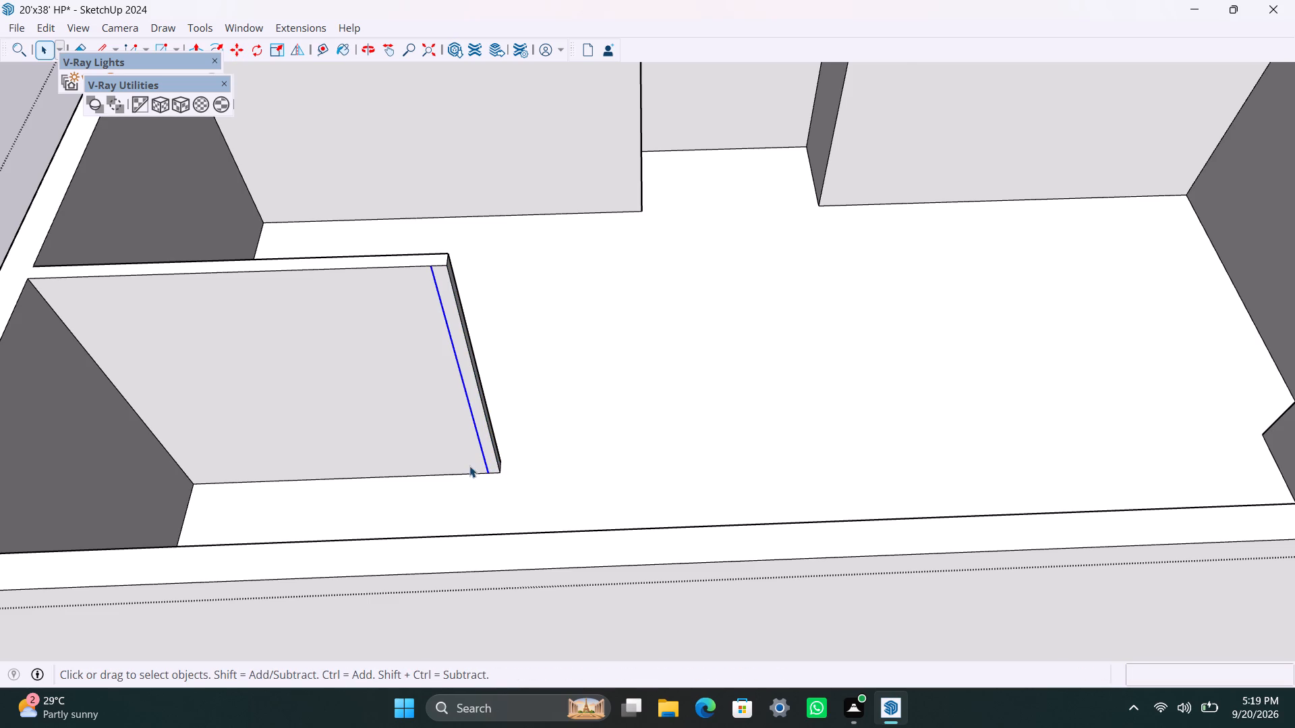
Push/Pull the 4.5" strip at the partition's free end out 1' toward the plain long wall as a short return.
scroll(469, 466, "up", 2)
scroll(481, 410, "up", 1)
left_click(480, 410)
key("p")
left_click(480, 410)
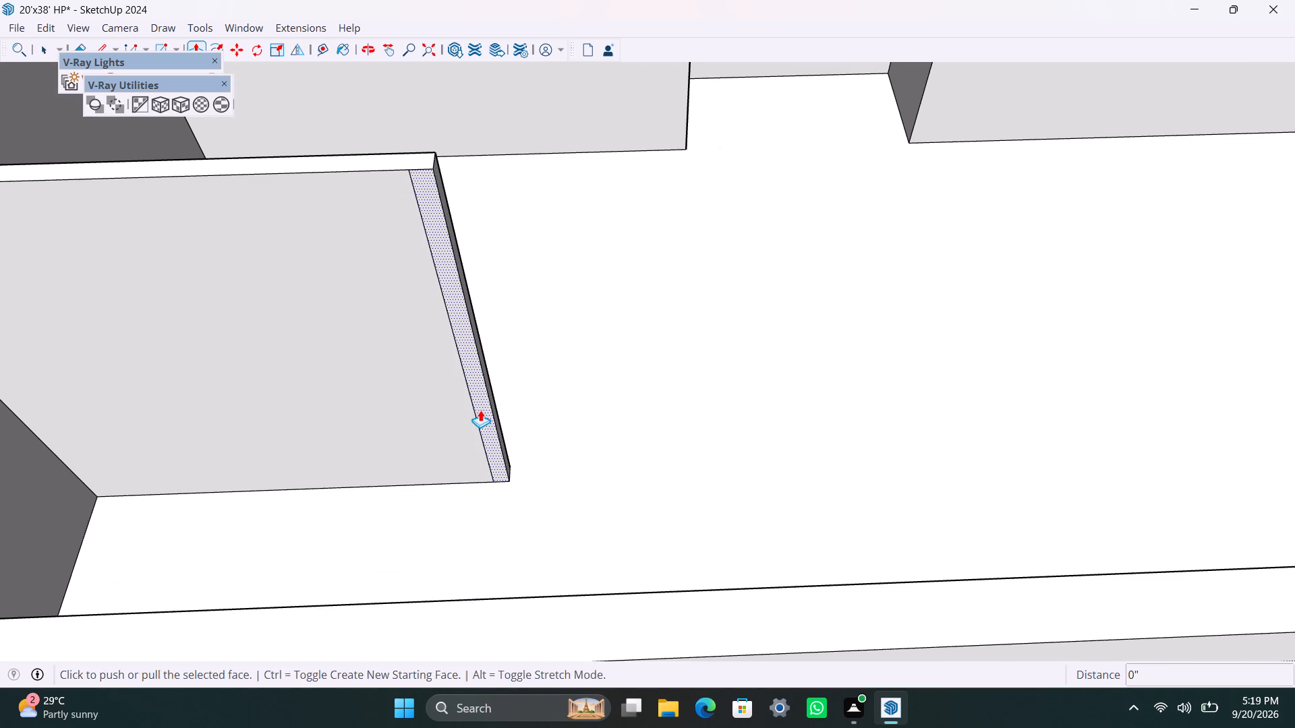
type("1'")
key("Return")
key("space")
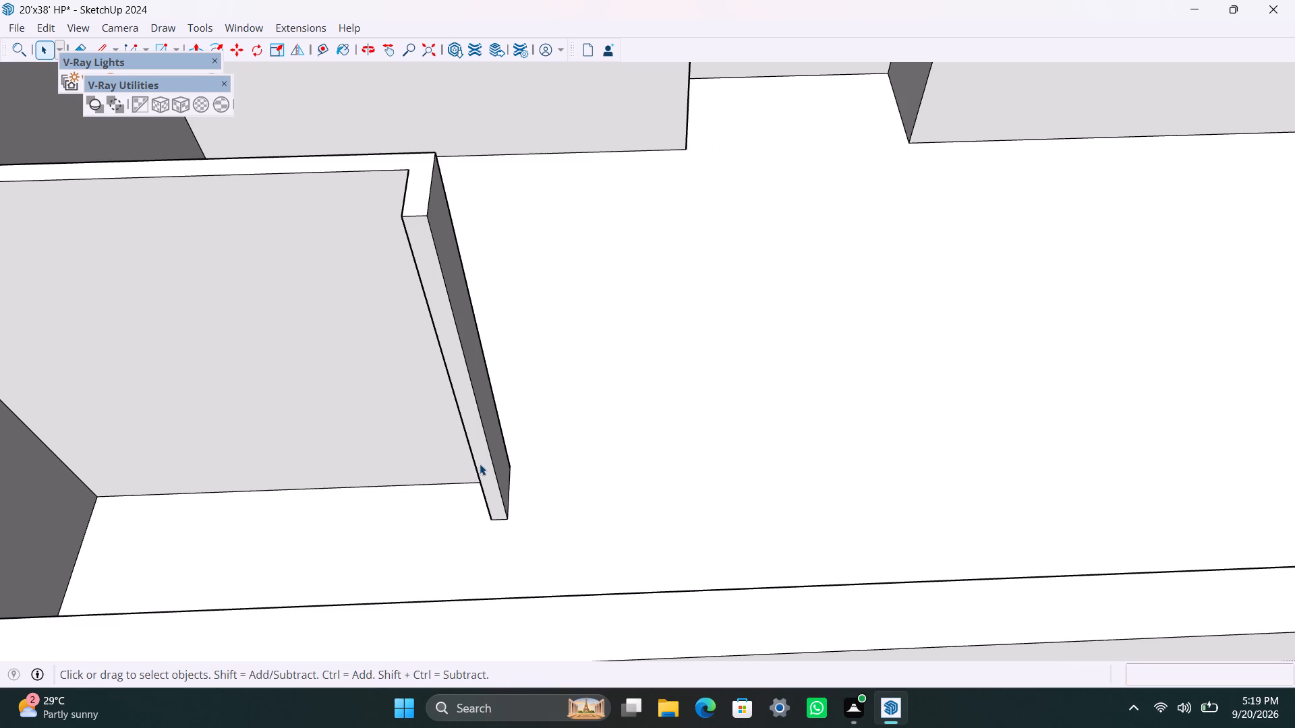
Copy the inside corner edge 9'9" along the plain long wall from the back corner, and copy the new edge 4.5" further.
scroll(438, 326, "down", 14)
middle_click_drag(747, 434, 1, 609)
scroll(788, 224, "up", 1)
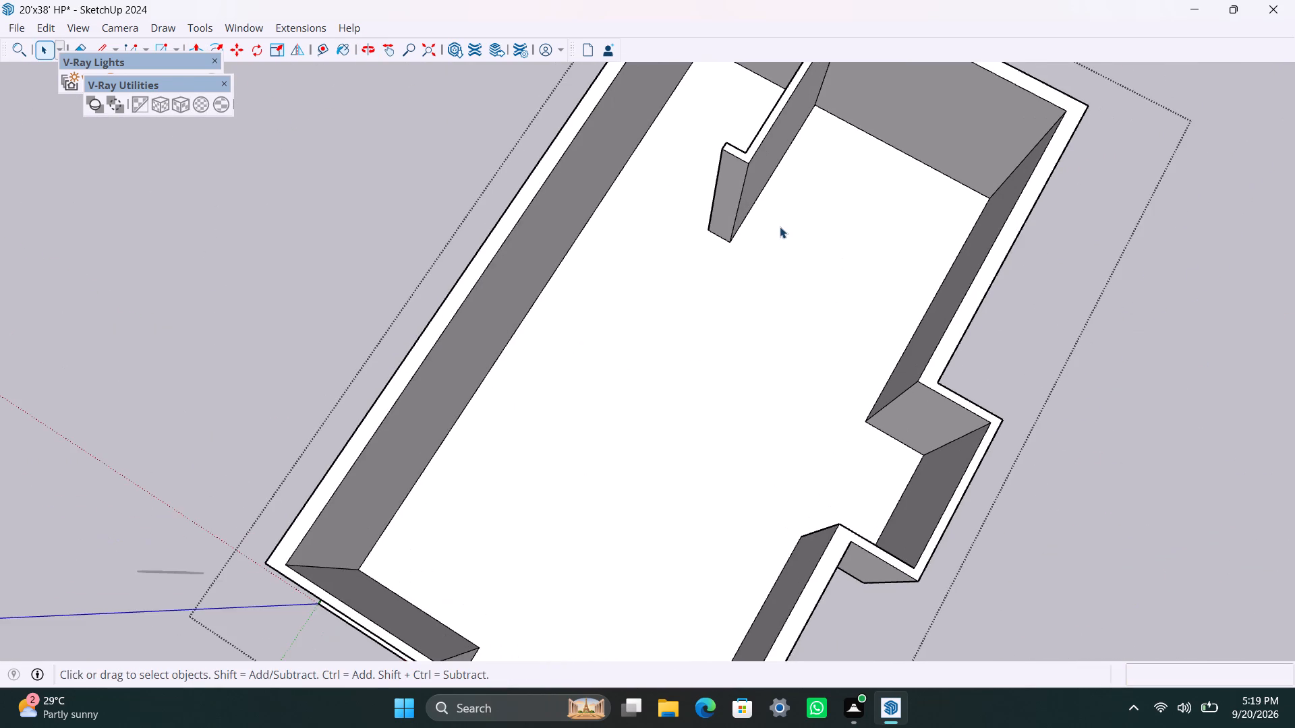
middle_click_drag(779, 239, 780, 497, "shift")
middle_click_drag(716, 452, 656, 413)
scroll(735, 345, "up", 2)
left_click(720, 278)
key("m")
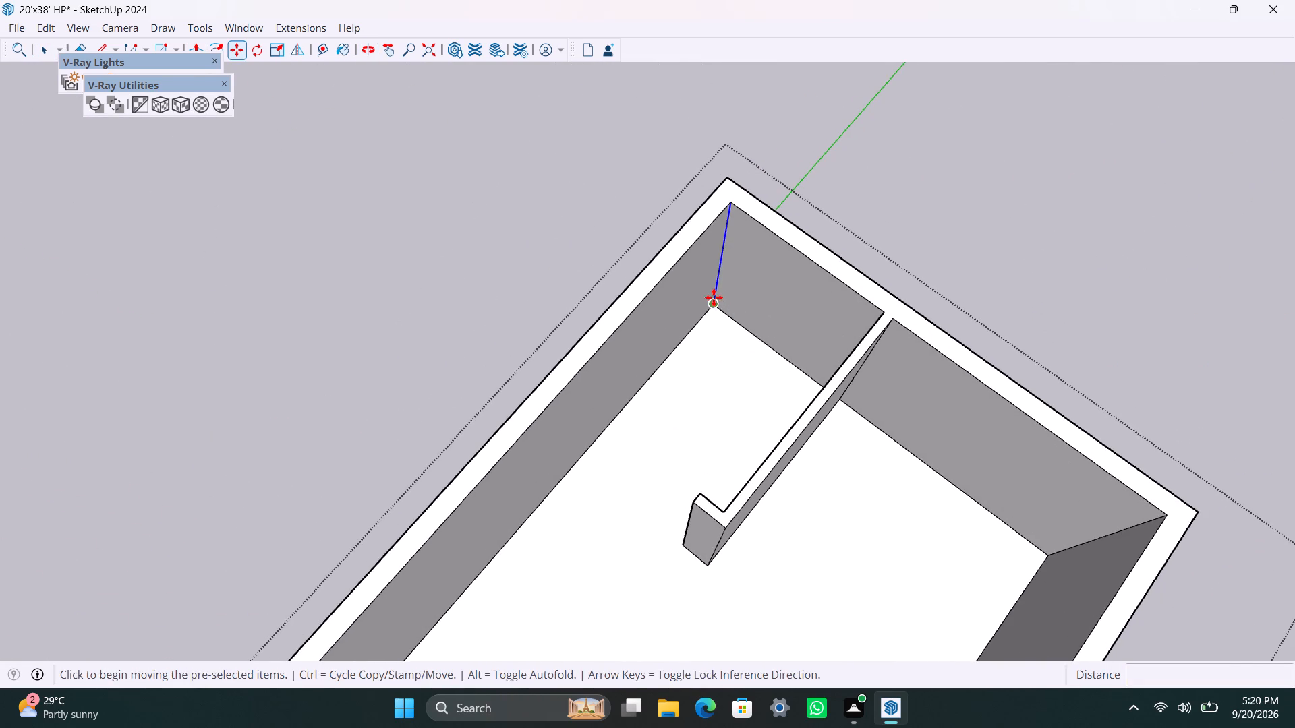
left_click(714, 303)
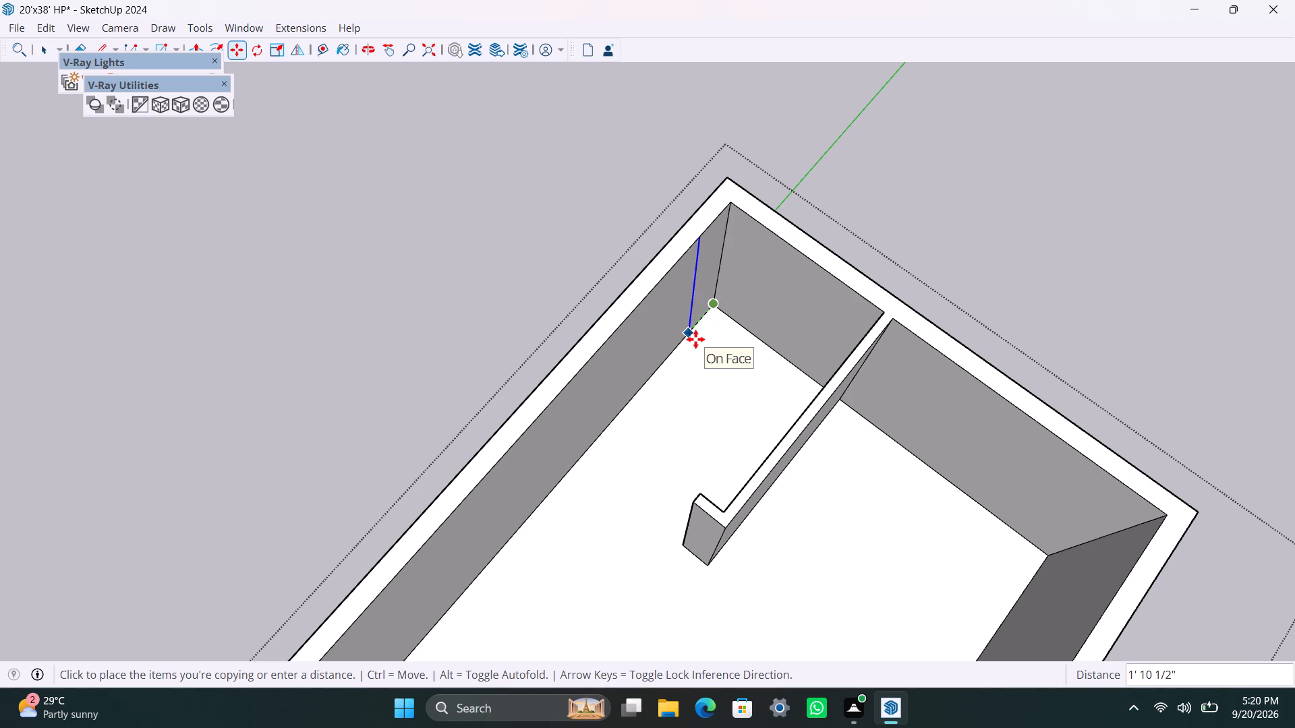
type("9'9\"")
key("Return")
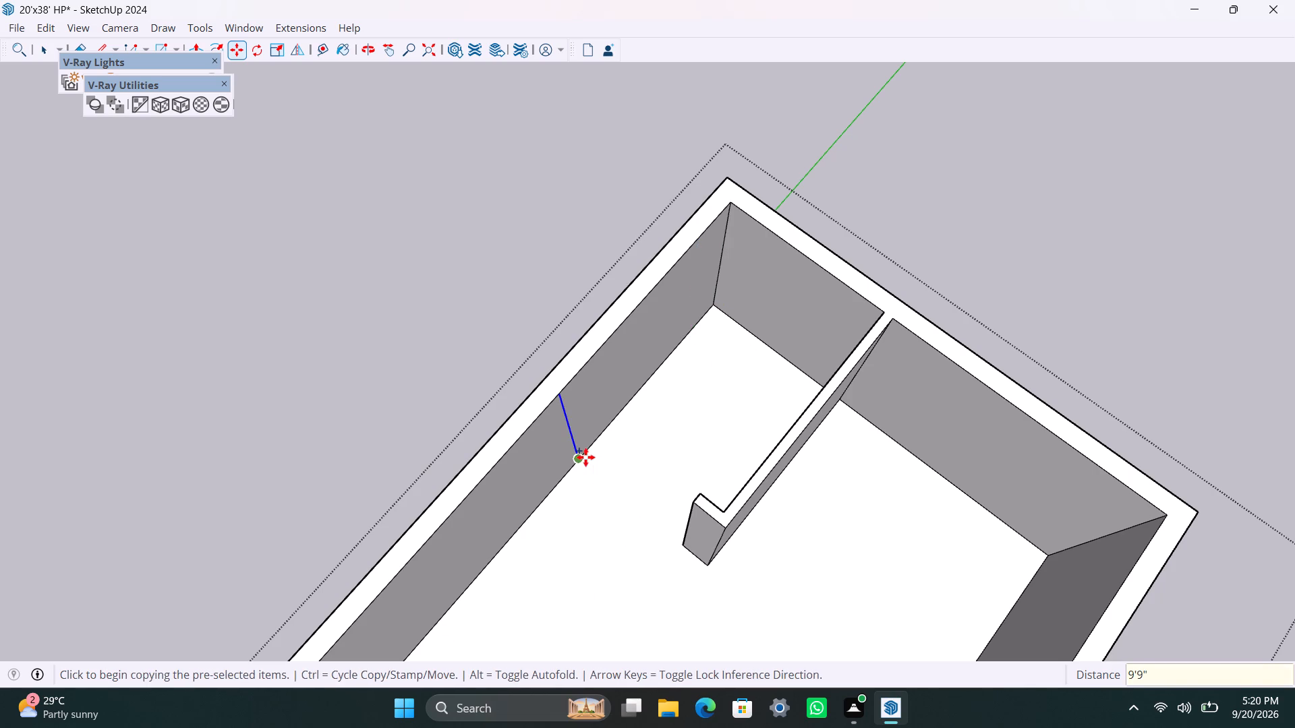
left_click_drag(585, 457, 579, 461)
type("4.5\"")
key("Return")
key("space")
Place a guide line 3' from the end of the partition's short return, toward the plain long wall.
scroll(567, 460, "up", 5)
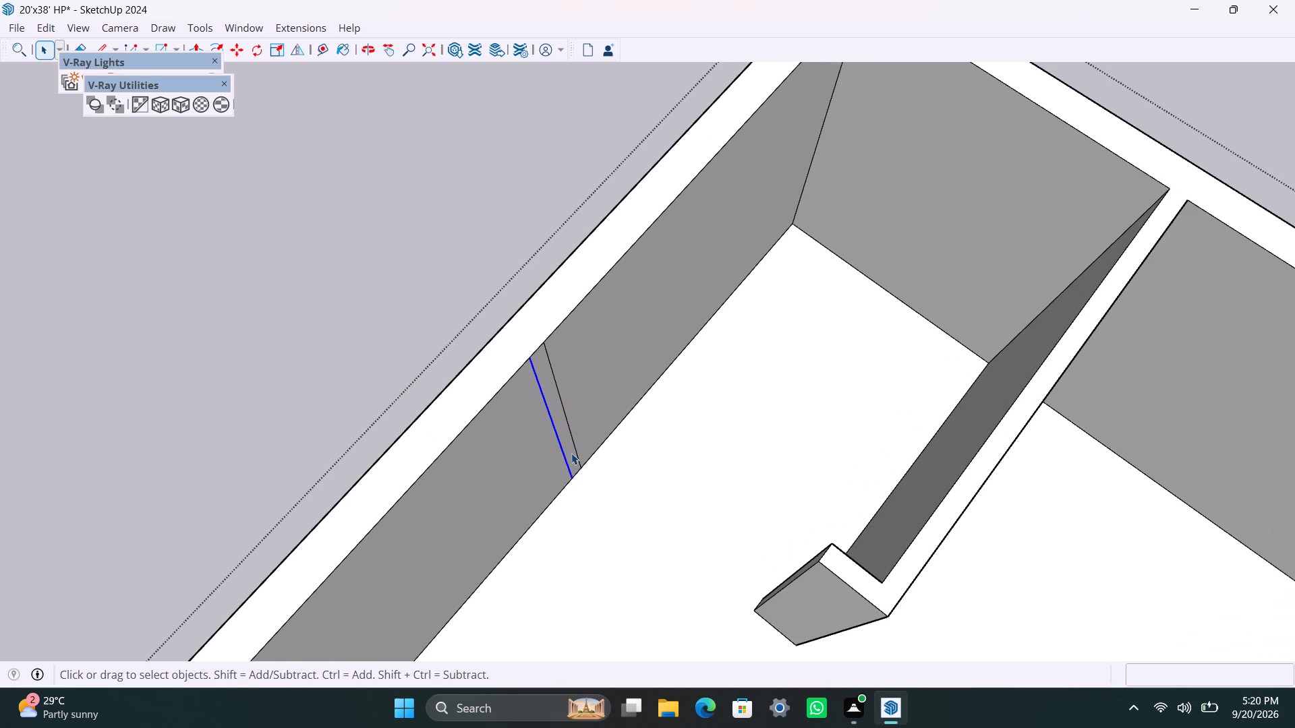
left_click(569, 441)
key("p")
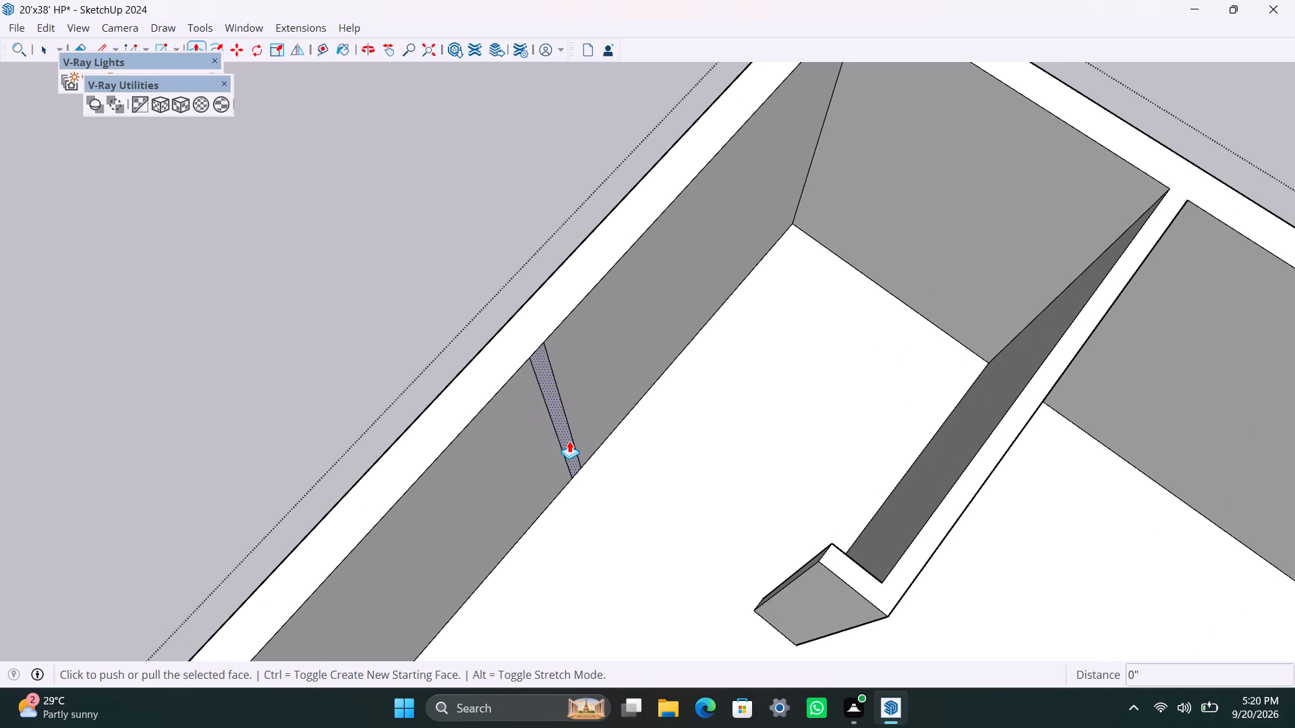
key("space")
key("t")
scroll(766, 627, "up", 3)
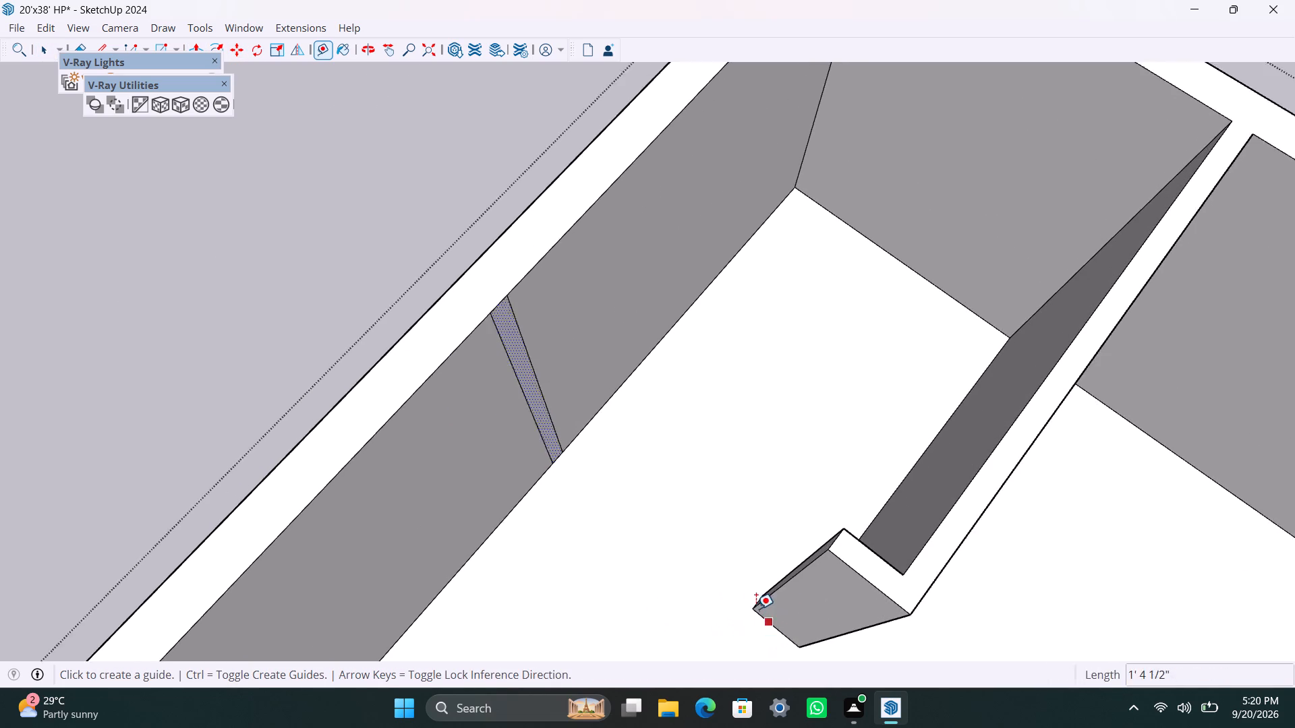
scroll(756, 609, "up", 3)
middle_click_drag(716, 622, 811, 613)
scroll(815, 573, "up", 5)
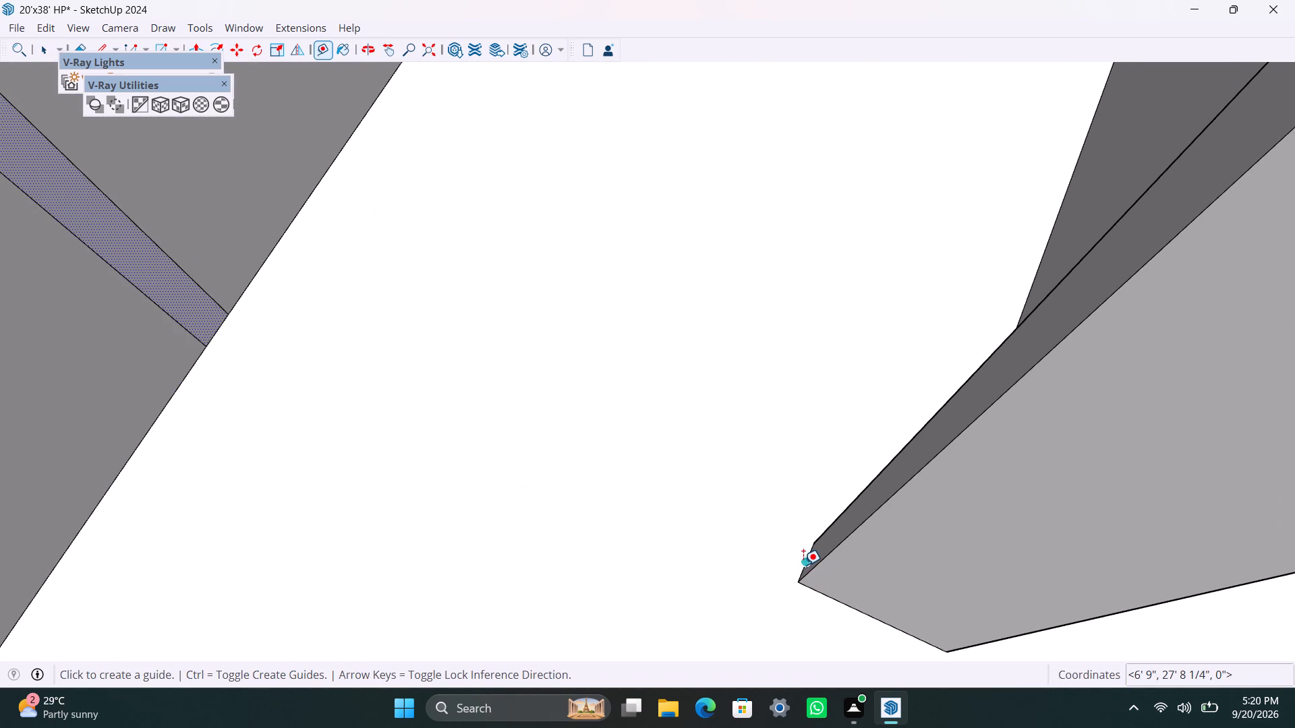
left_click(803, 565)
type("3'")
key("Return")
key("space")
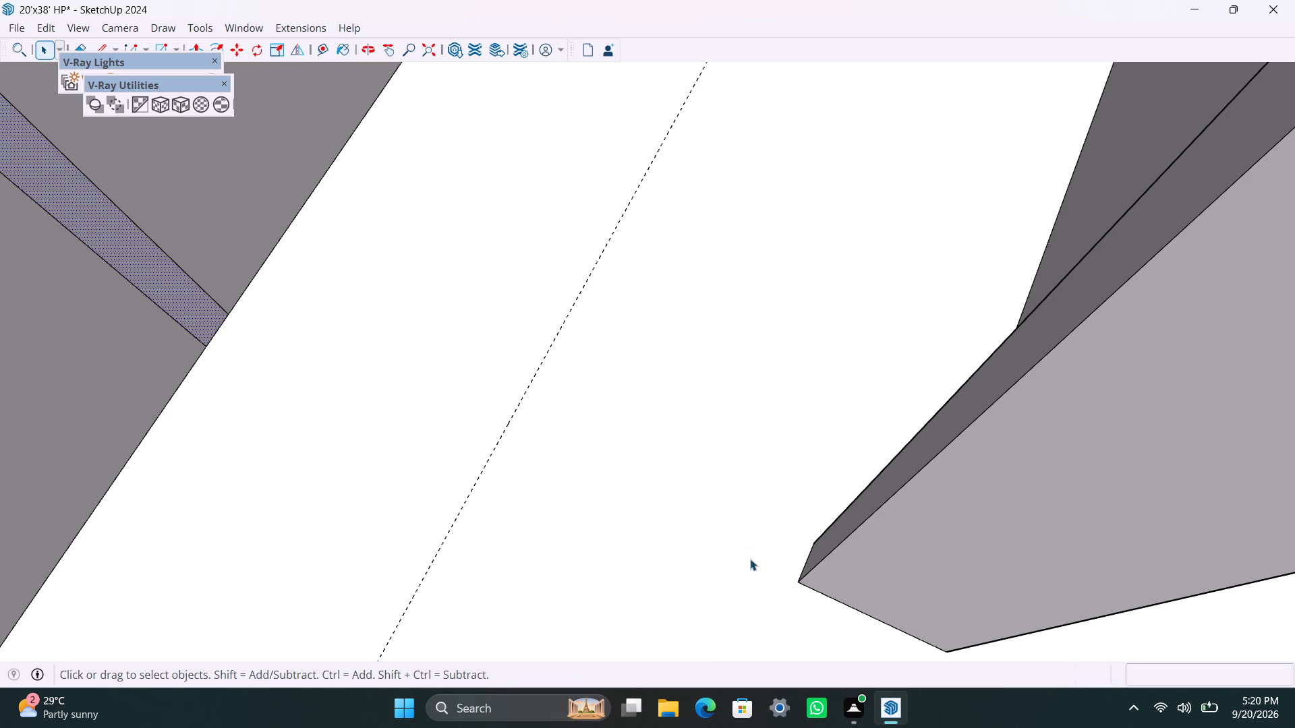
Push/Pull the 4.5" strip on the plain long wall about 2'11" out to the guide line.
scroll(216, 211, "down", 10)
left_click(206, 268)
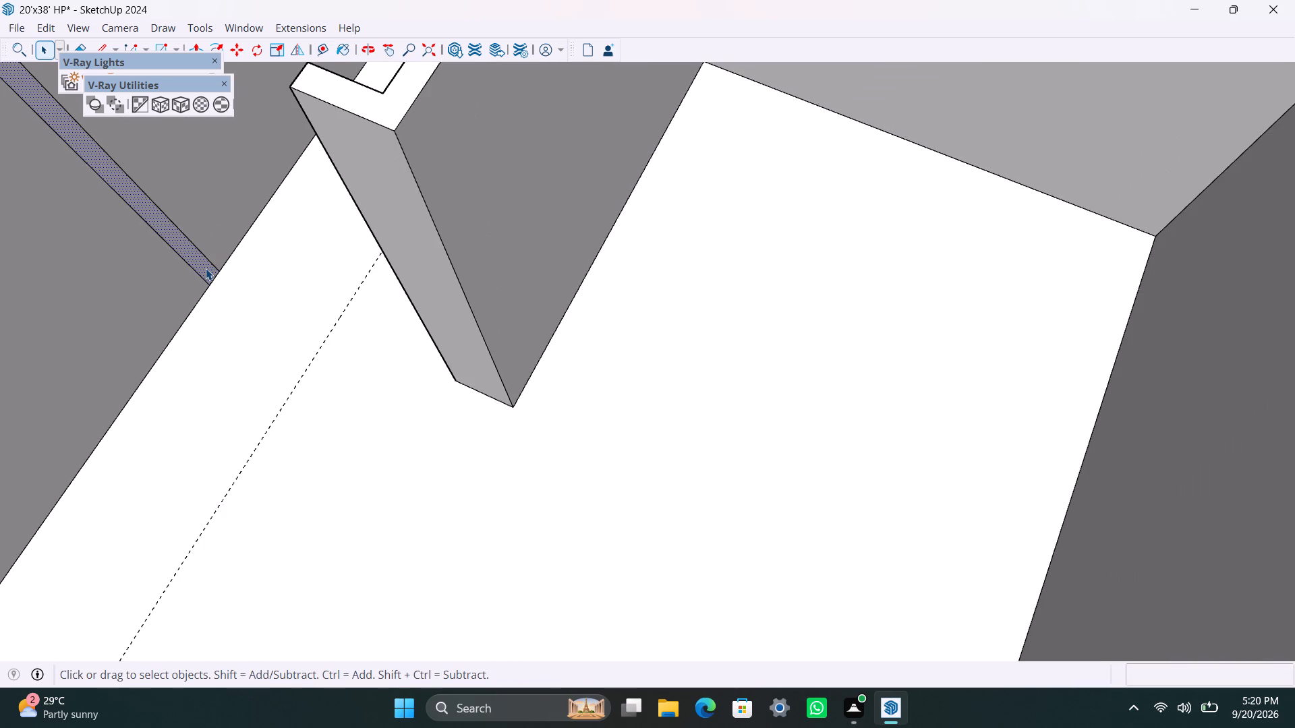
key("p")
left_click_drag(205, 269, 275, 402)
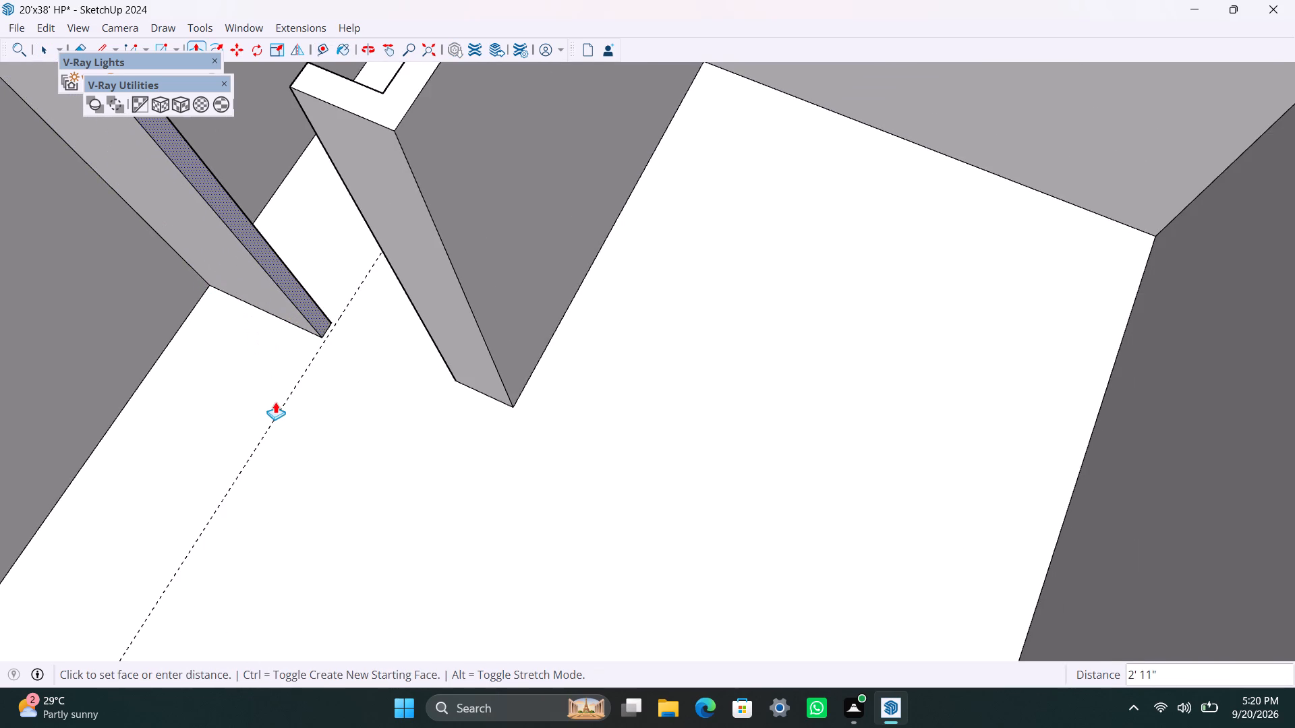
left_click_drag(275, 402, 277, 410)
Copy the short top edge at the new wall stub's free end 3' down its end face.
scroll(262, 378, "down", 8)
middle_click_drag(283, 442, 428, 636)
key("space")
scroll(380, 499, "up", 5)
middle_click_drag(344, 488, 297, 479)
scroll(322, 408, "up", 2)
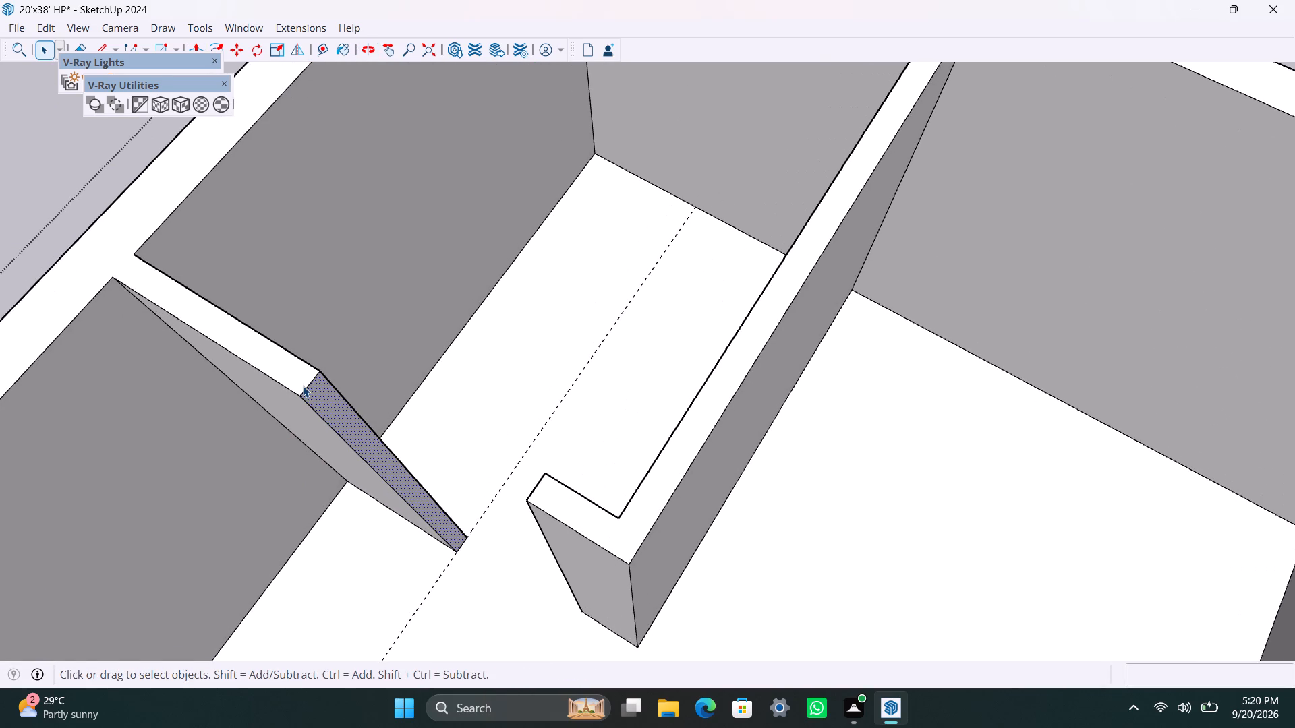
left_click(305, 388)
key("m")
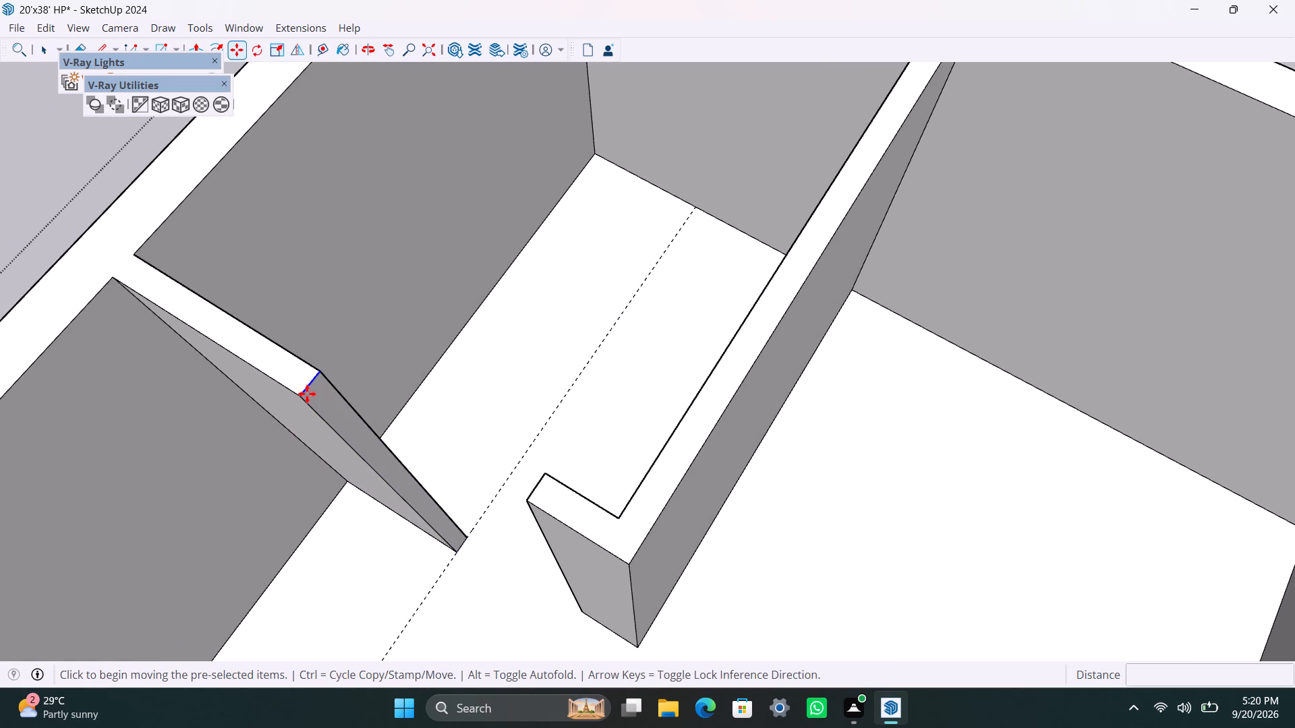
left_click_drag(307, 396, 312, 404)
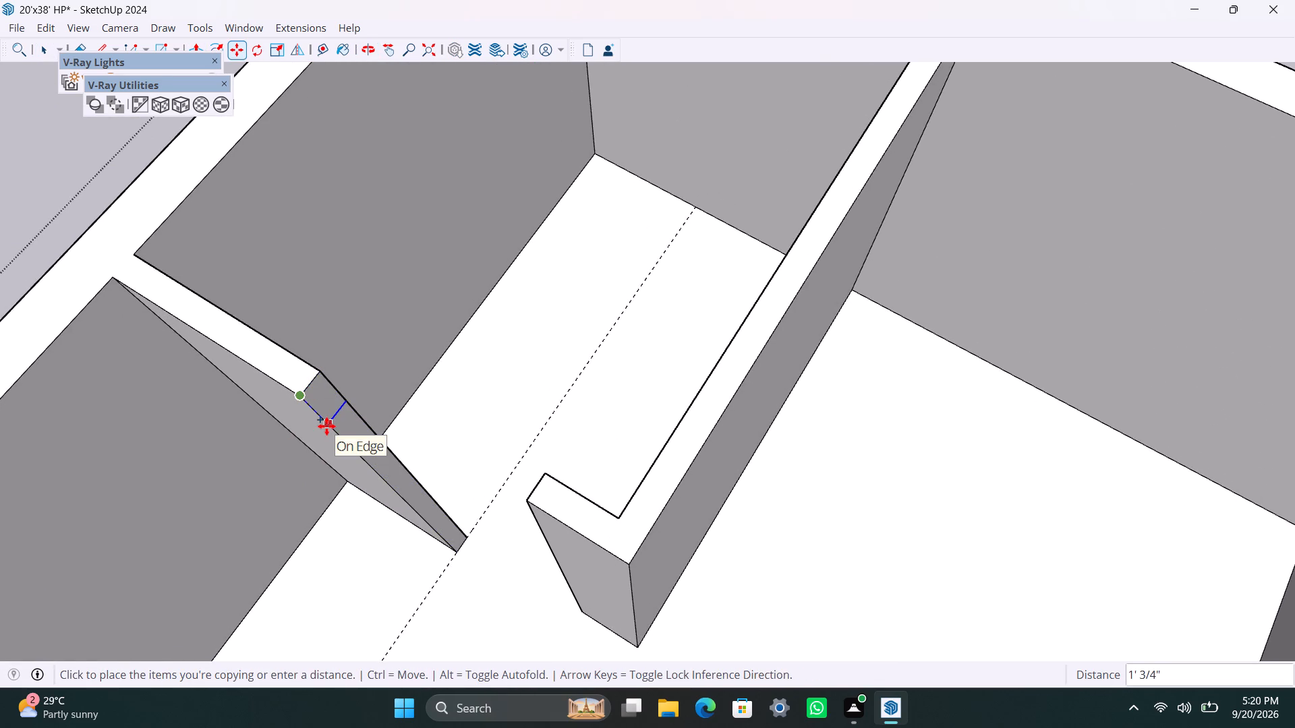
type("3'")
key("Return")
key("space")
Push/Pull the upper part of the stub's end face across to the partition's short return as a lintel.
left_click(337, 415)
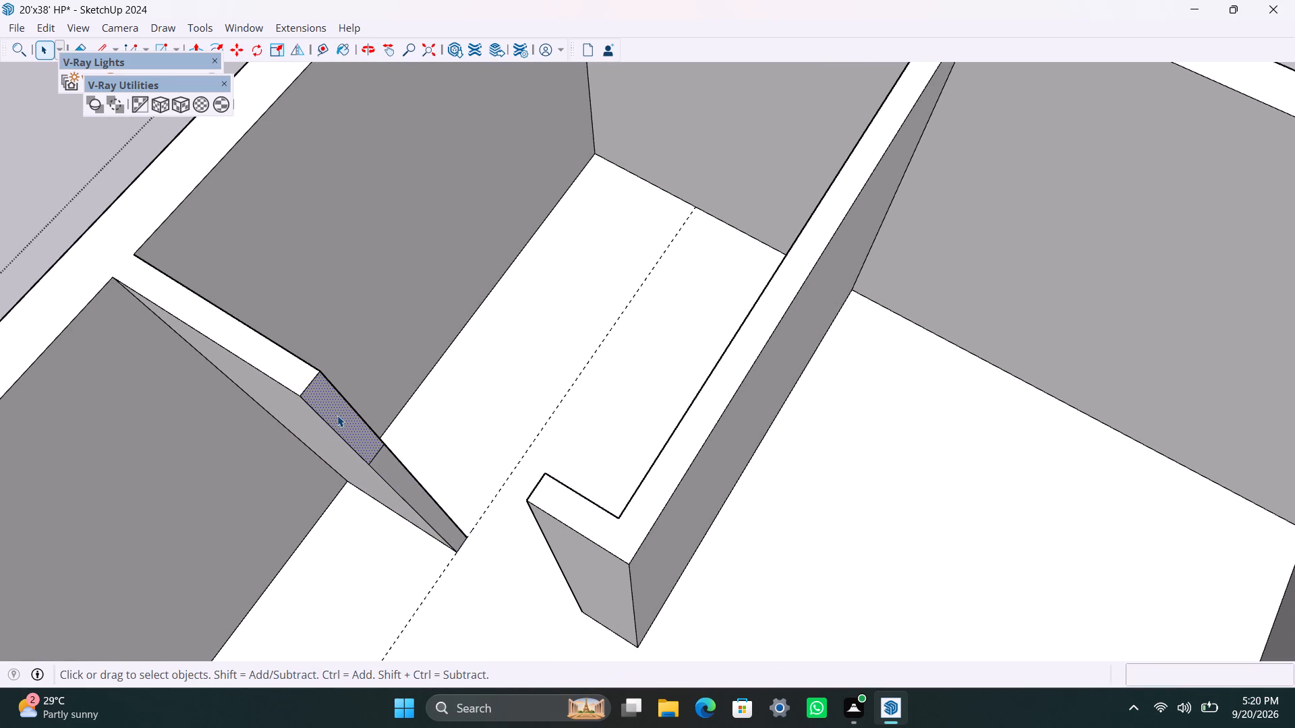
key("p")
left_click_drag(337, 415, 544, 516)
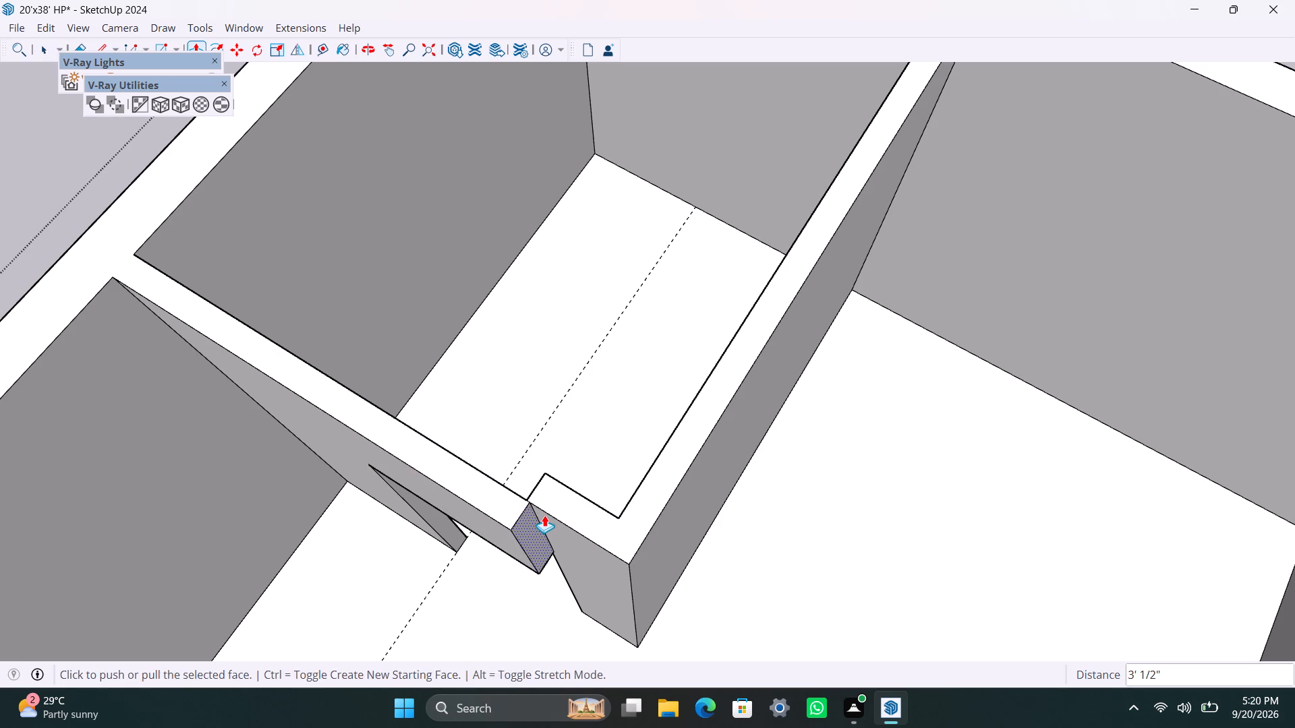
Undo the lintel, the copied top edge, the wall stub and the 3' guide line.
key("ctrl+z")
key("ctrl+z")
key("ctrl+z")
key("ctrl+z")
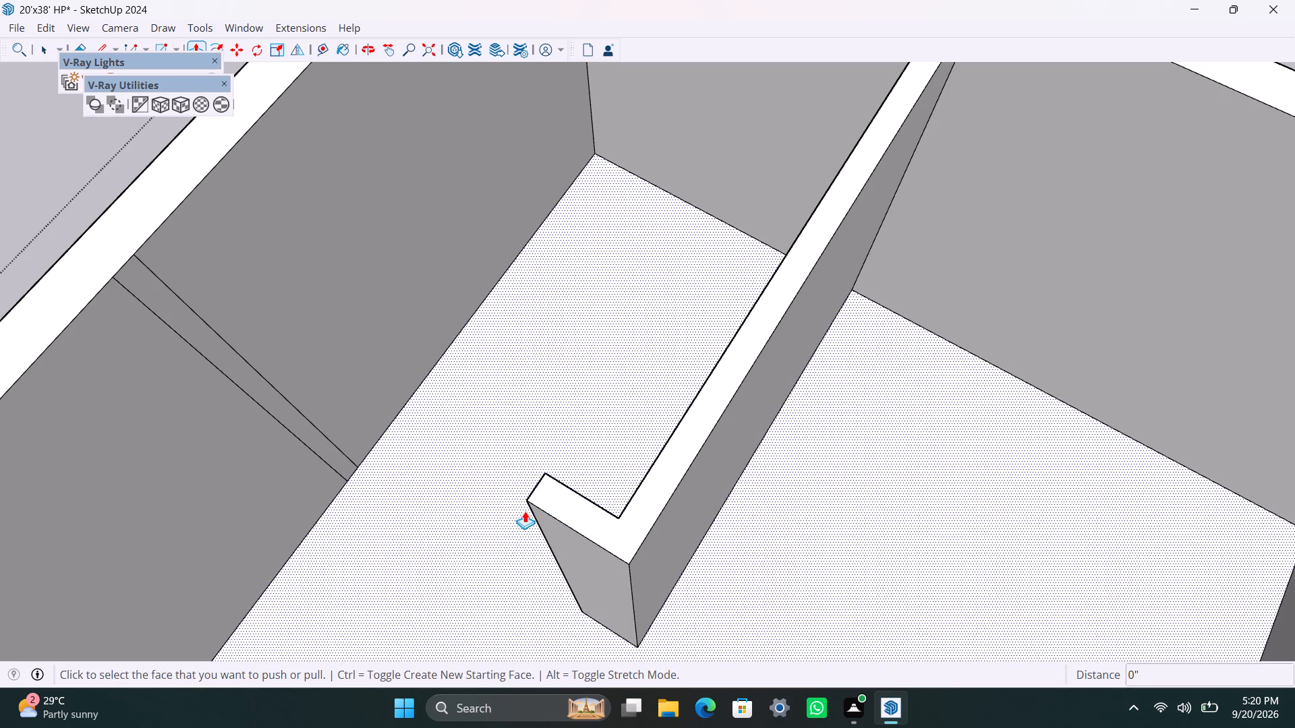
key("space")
Undo the two copied edges on the plain long wall and the 1' return at the partition's free end.
key("ctrl+z")
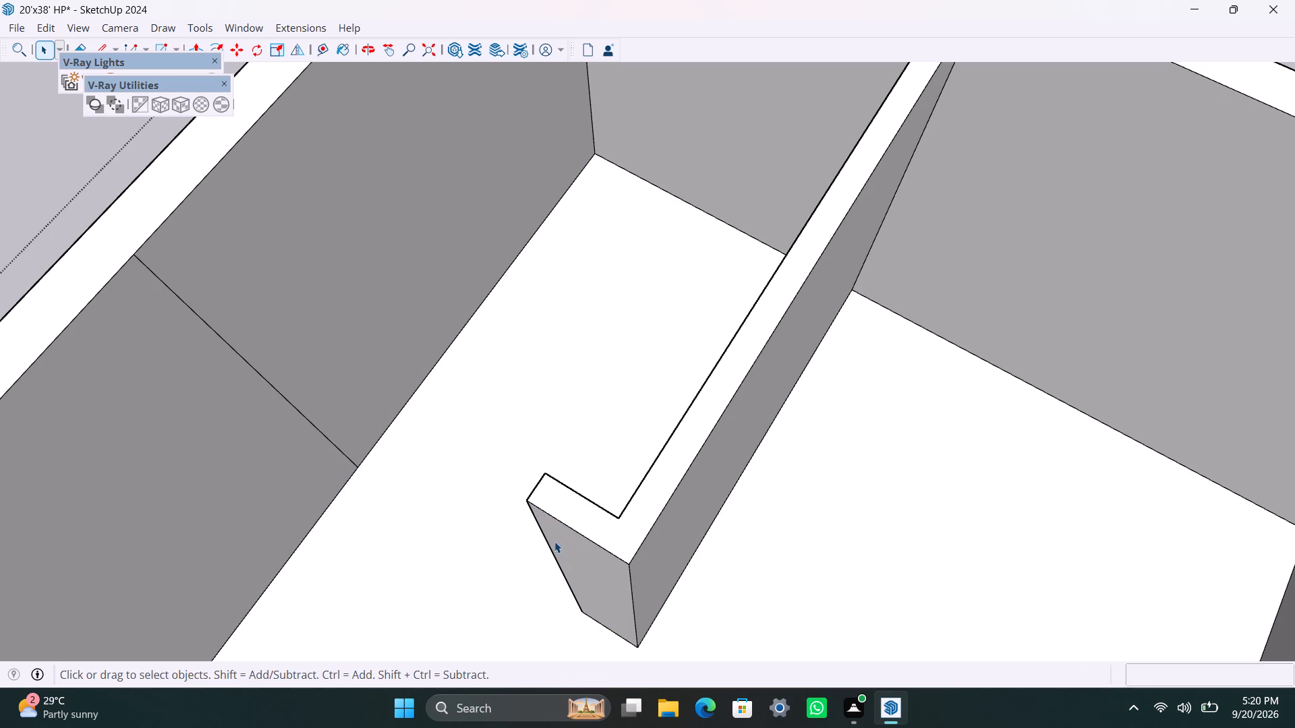
key("ctrl+z")
key("ctrl+z")
Push/Pull the end face of the partition 4.5" further into the room.
scroll(586, 559, "down", 2)
middle_click_drag(553, 576, 581, 506)
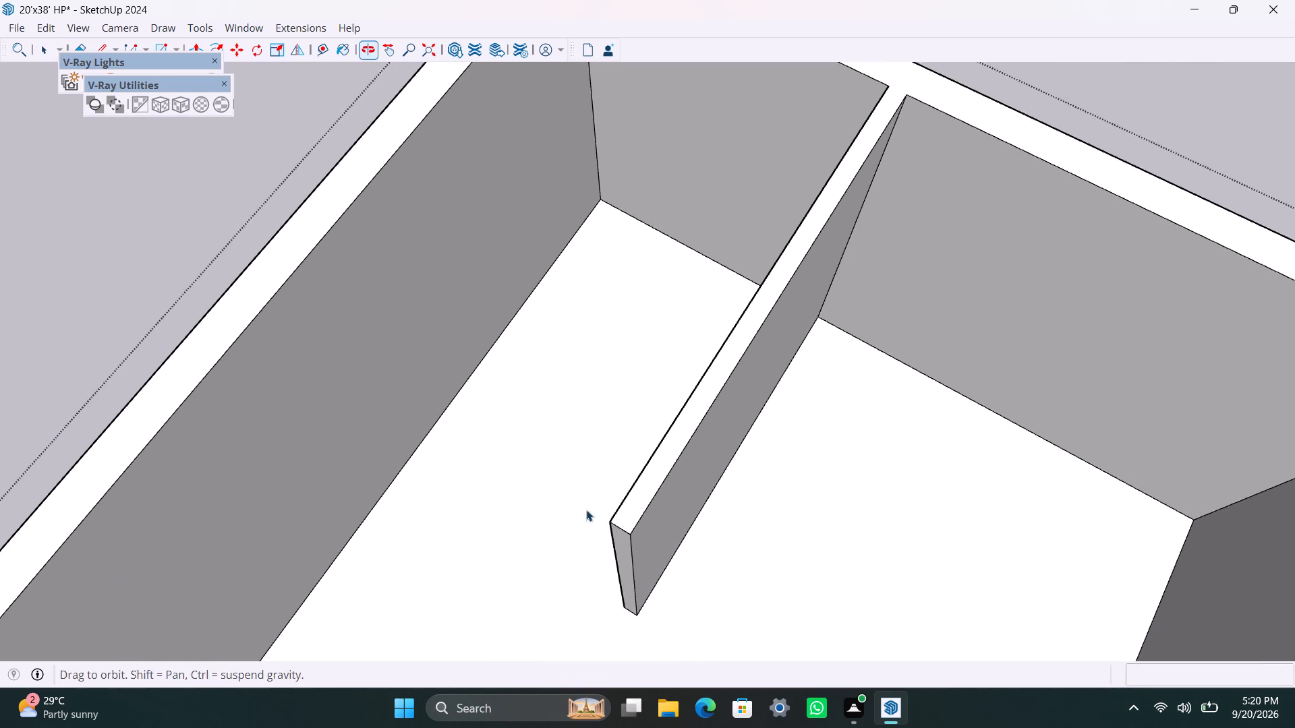
scroll(654, 543, "up", 1)
left_click(650, 502)
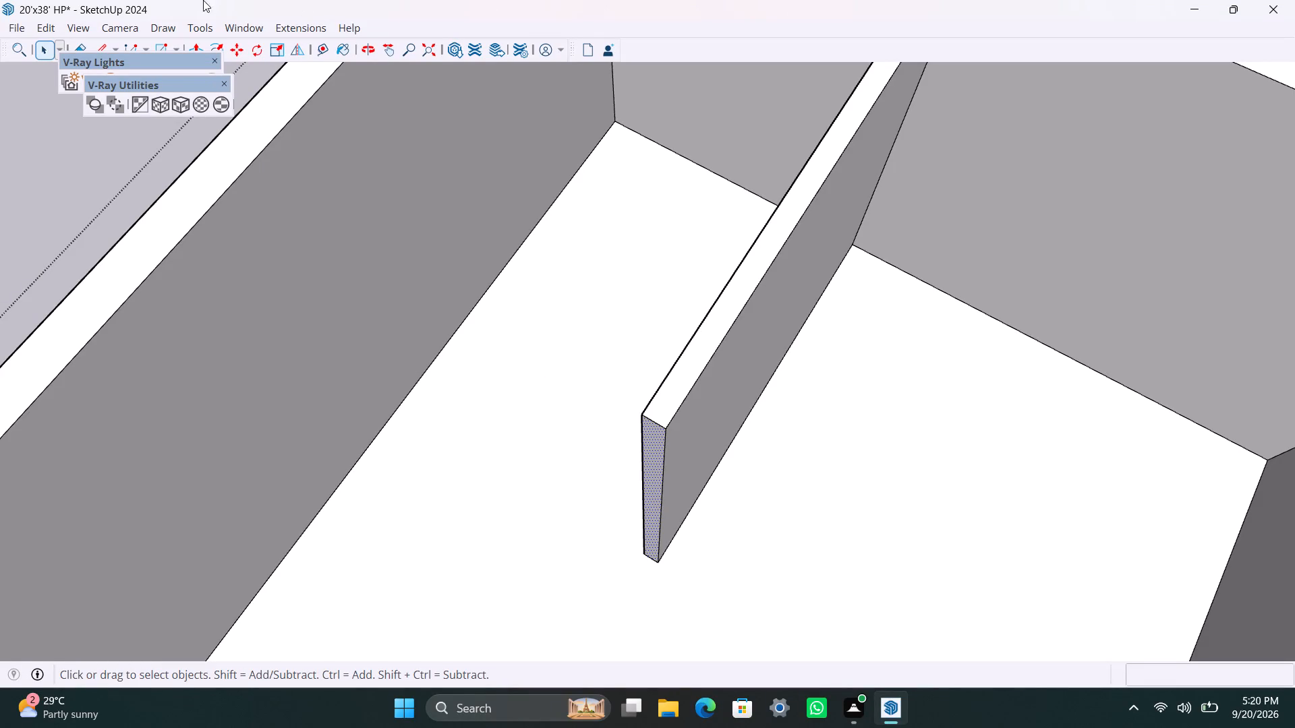
key("p")
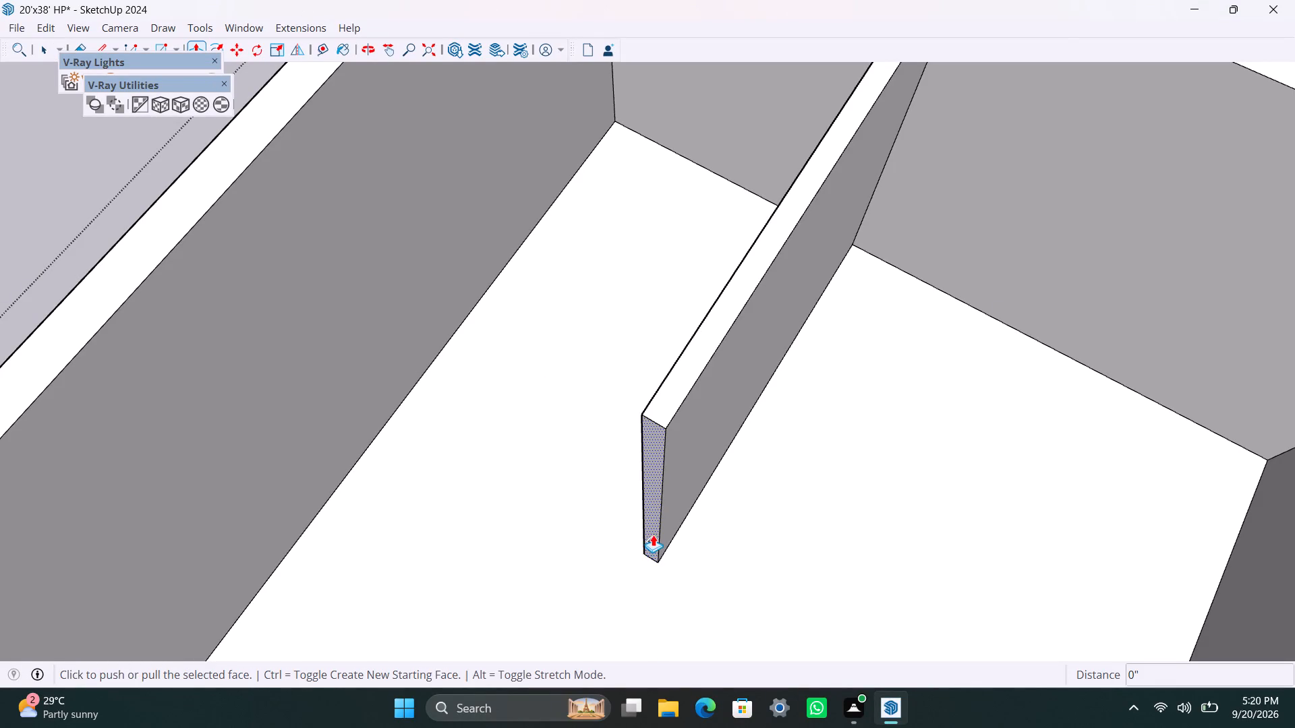
left_click(653, 533)
type("4.5\"")
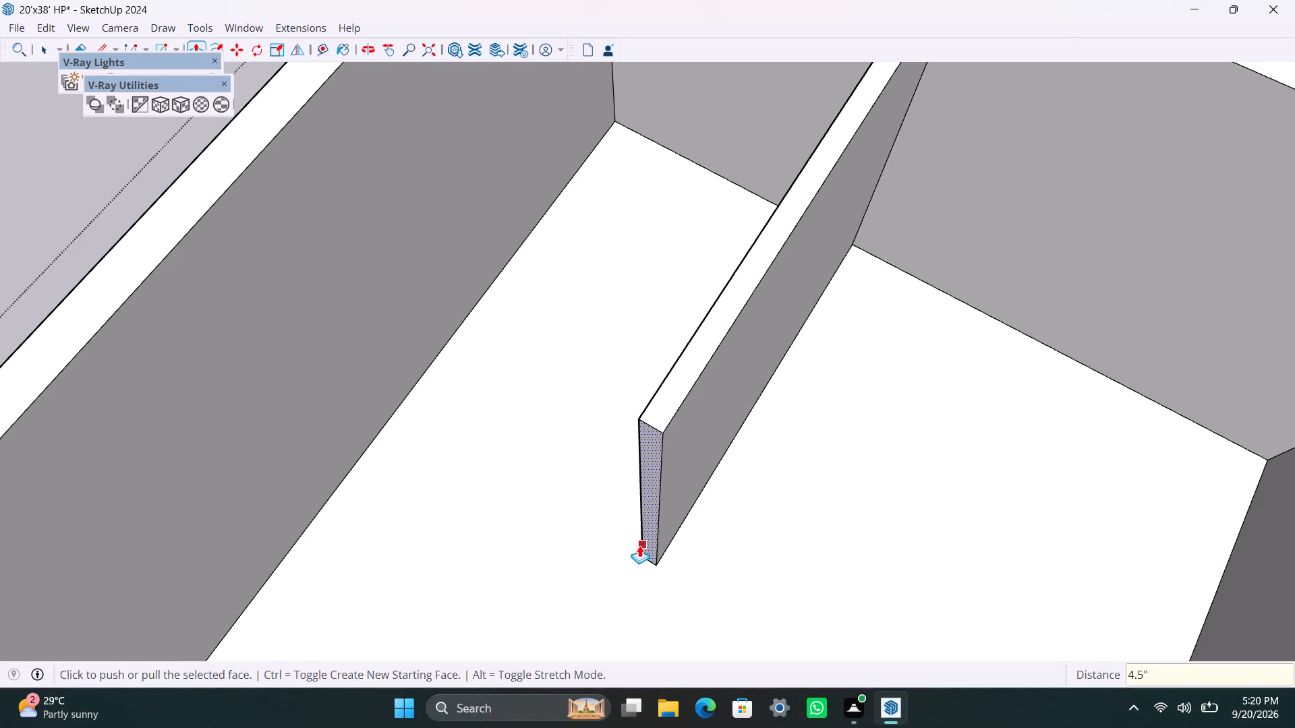
key("Return")
key("space")
Delete the leftover vertical edge near the partition's free end, on the face toward the plain long wall.
scroll(163, 320, "down", 9)
middle_click_drag(96, 380, 348, 359)
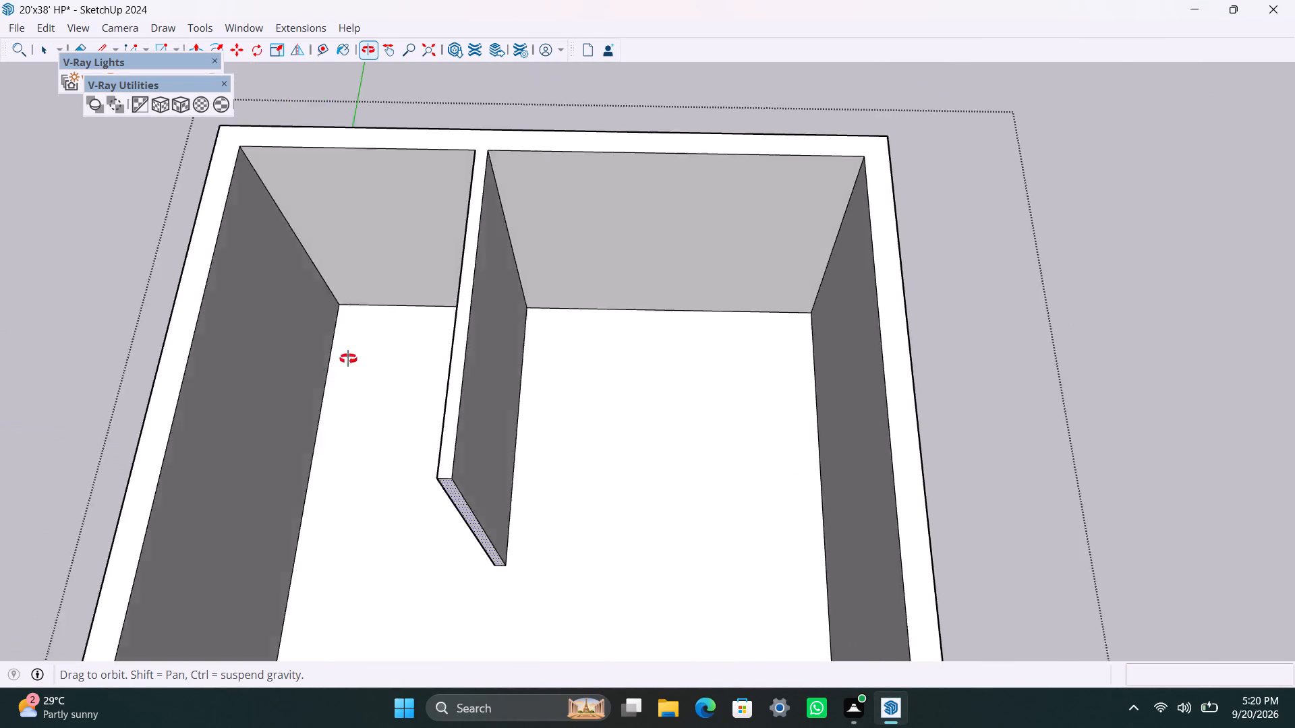
middle_click_drag(348, 359, 659, 313)
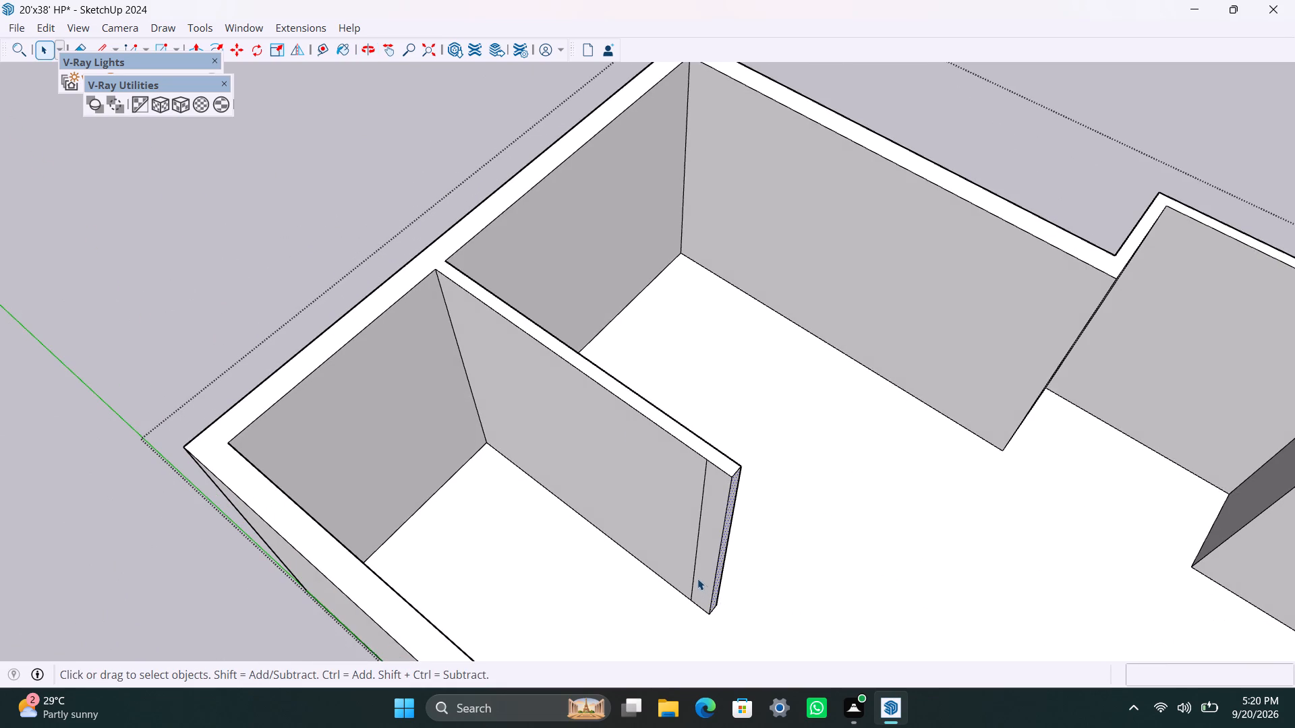
left_click(695, 572)
key("Delete")
Copy the vertical edge at the partition's free end 4.5" back along the face toward the plain long wall.
scroll(703, 575, "up", 3)
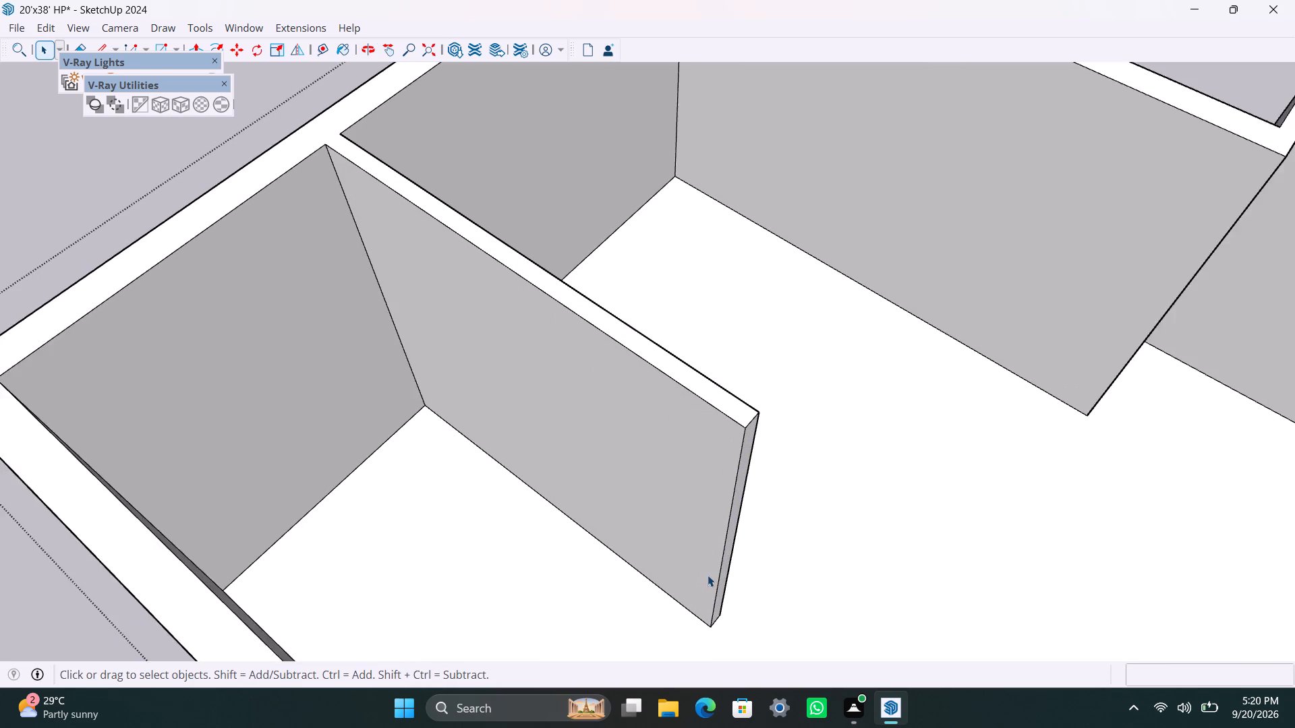
scroll(708, 575, "up", 2)
left_click(718, 587)
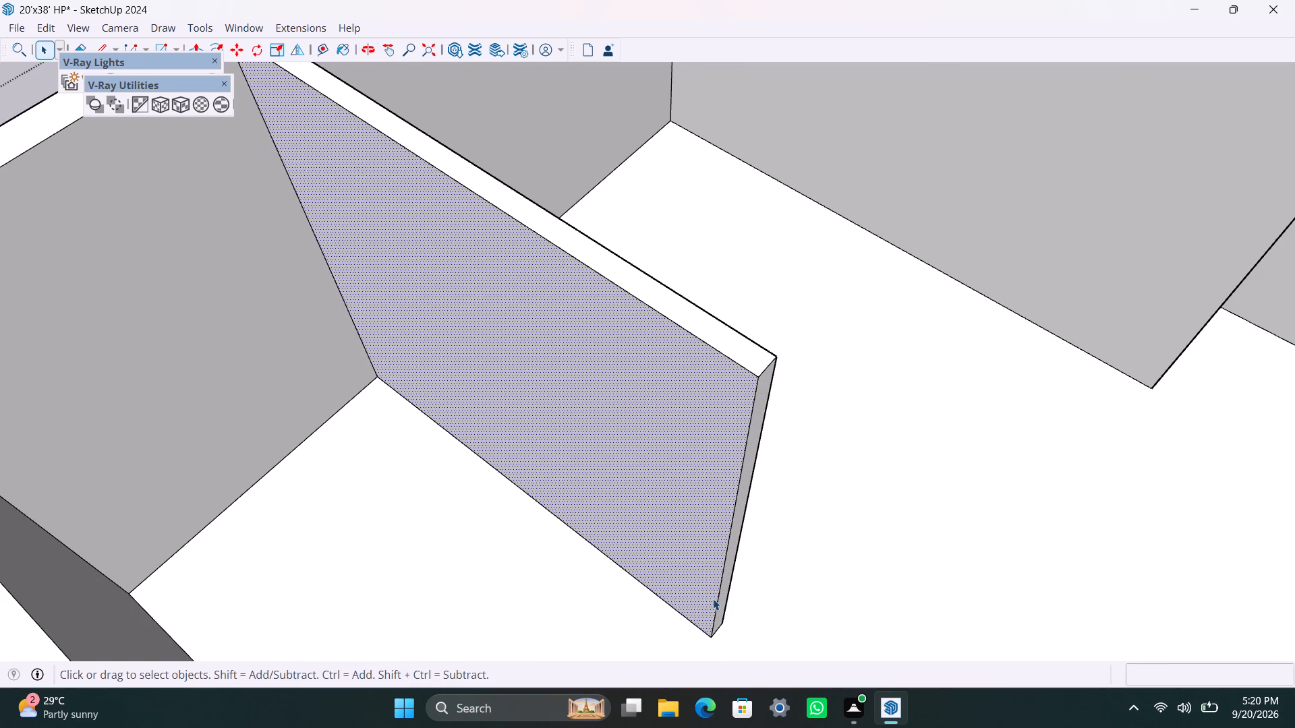
scroll(720, 595, "up", 2)
left_click(720, 590)
key("m")
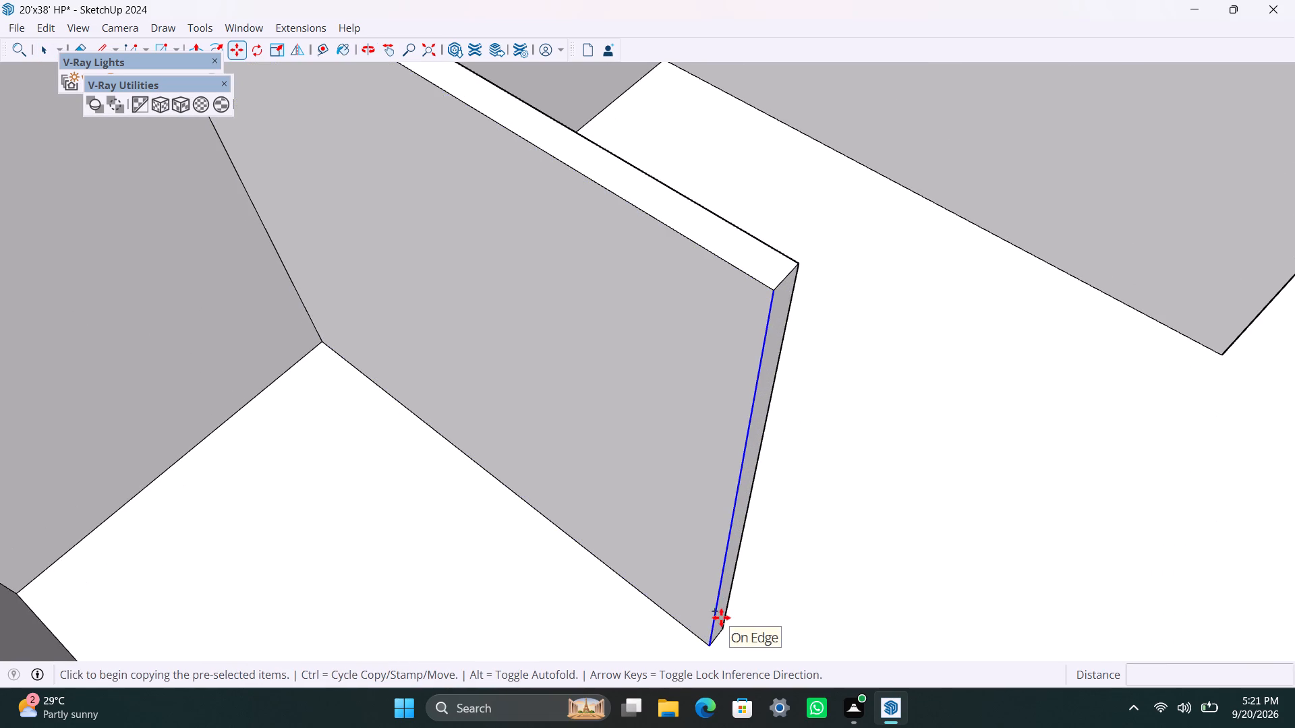
left_click(714, 640)
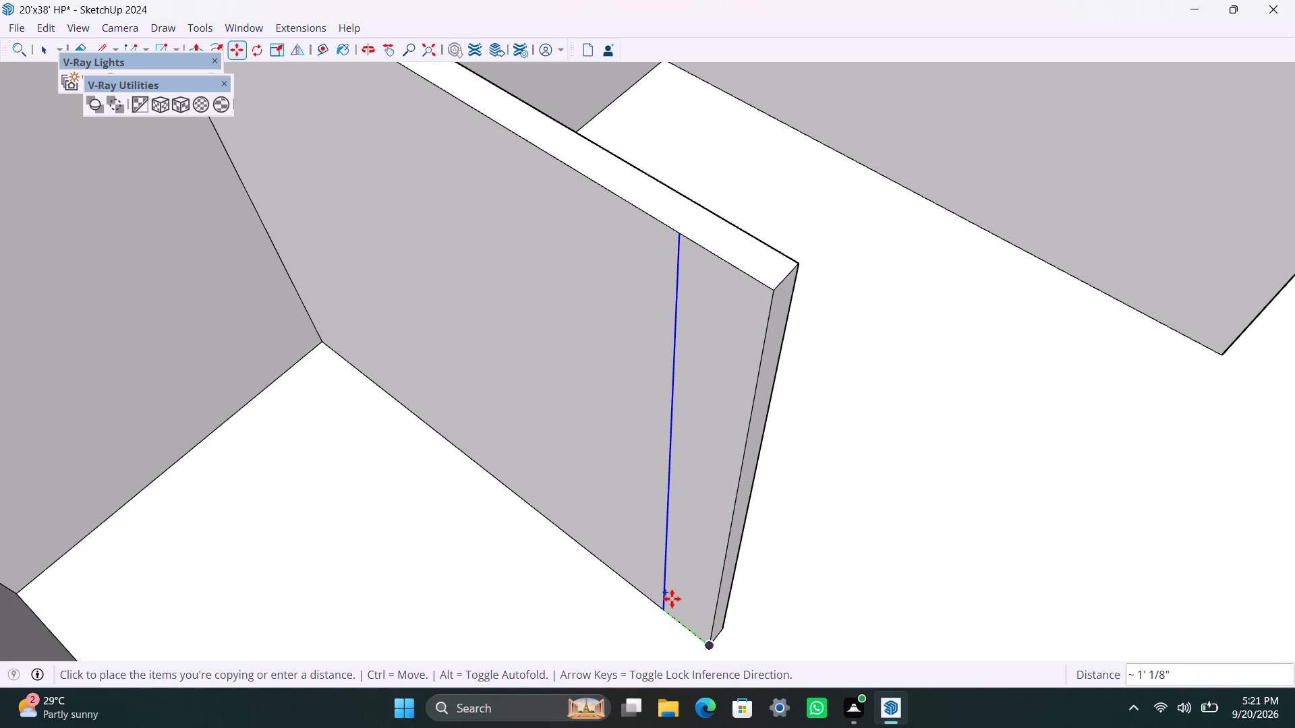
type("4.5\"")
key("Return")
key("space")
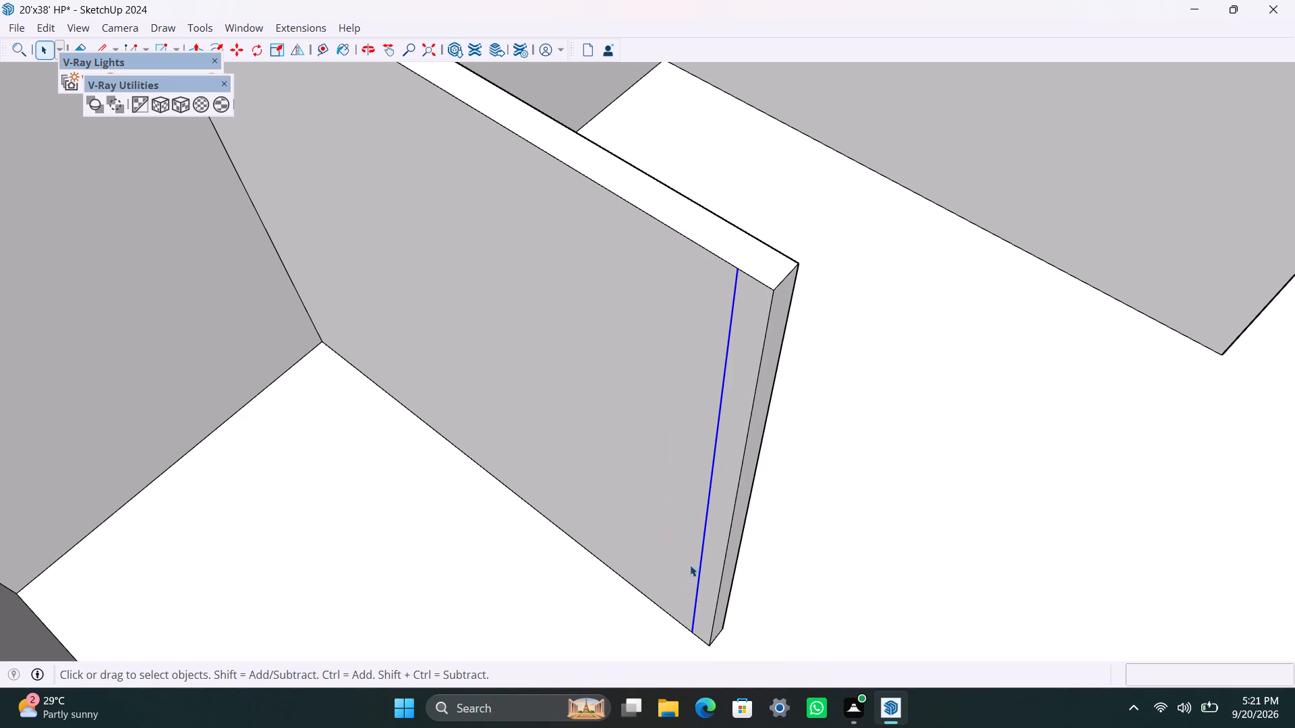
Push/Pull the 4.5" strip at the partition's free end out 1' toward the plain long wall as a short return.
scroll(595, 467, "down", 5)
scroll(642, 459, "up", 2)
left_click(684, 433)
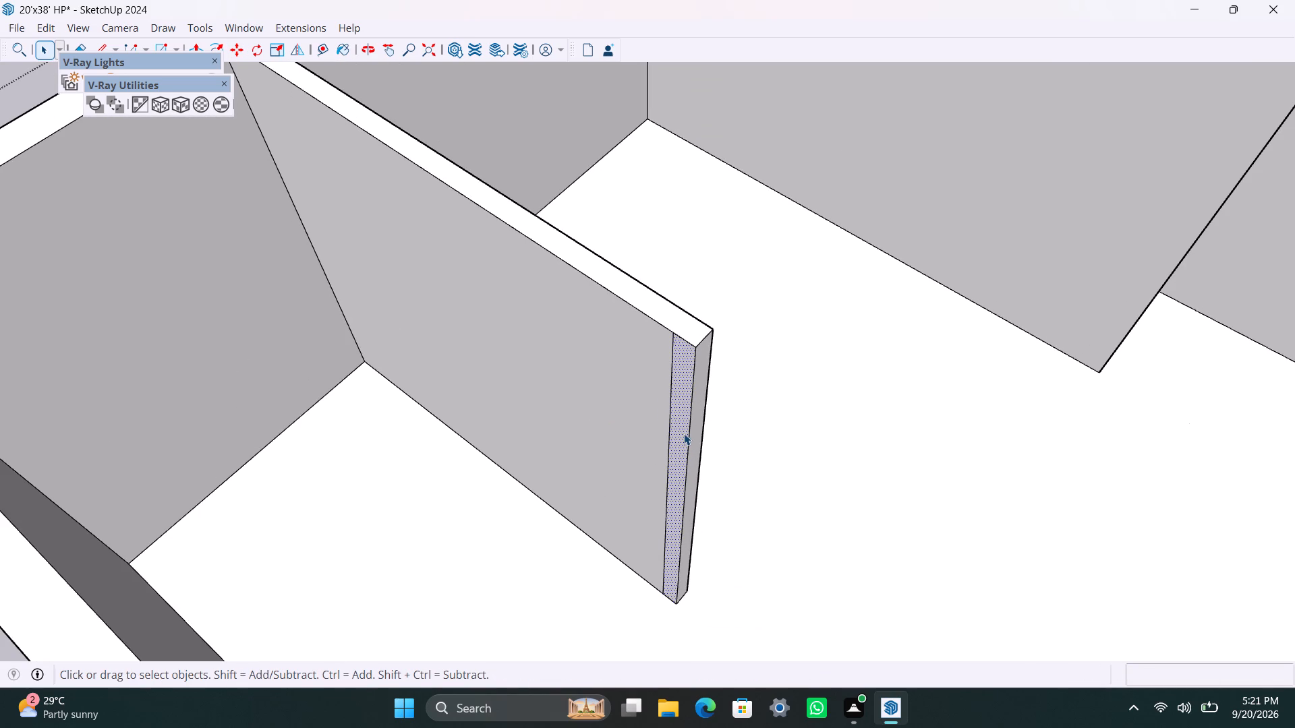
key("p")
left_click_drag(684, 433, 674, 439)
type("1'")
key("Return")
key("space")
Place a guide line on the floor 3' from the end of the partition's return, toward the plain long wall.
scroll(607, 458, "up", 1)
scroll(614, 499, "down", 10)
middle_click_drag(666, 646, 9, 632)
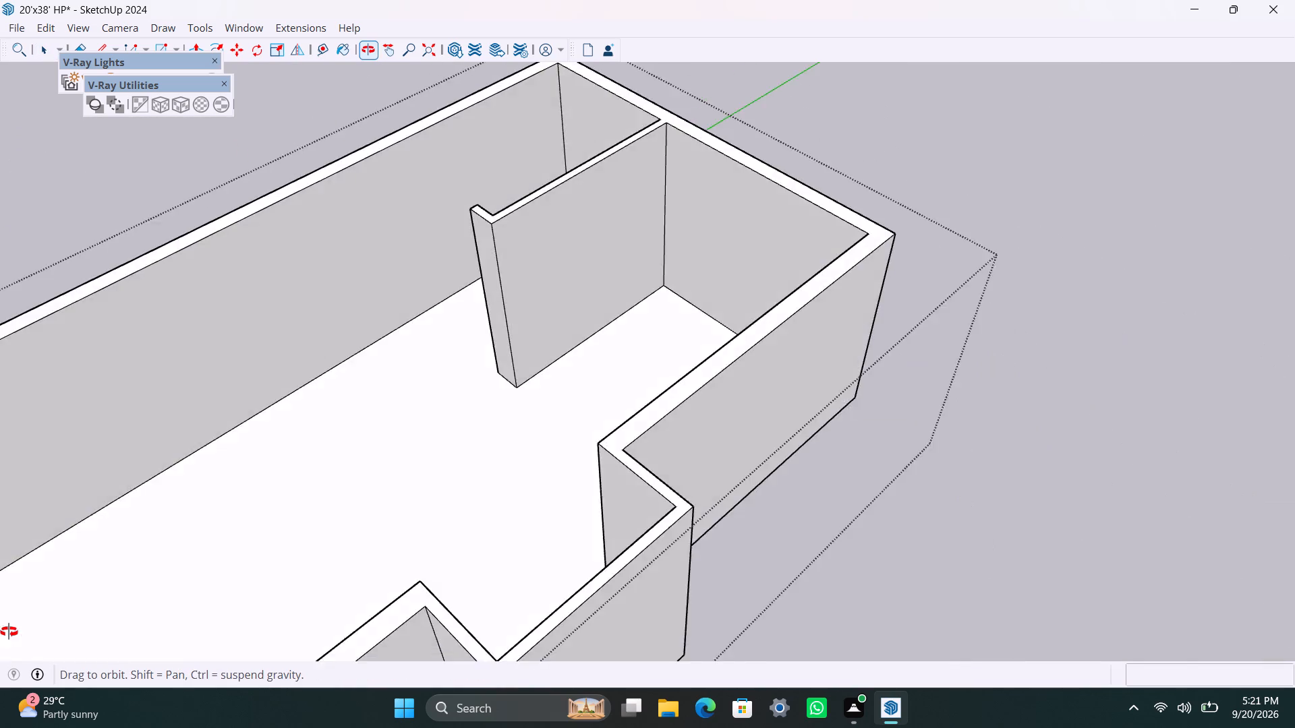
middle_click_drag(9, 632, 515, 619)
scroll(511, 583, "up", 8)
key("t")
scroll(560, 498, "up", 2)
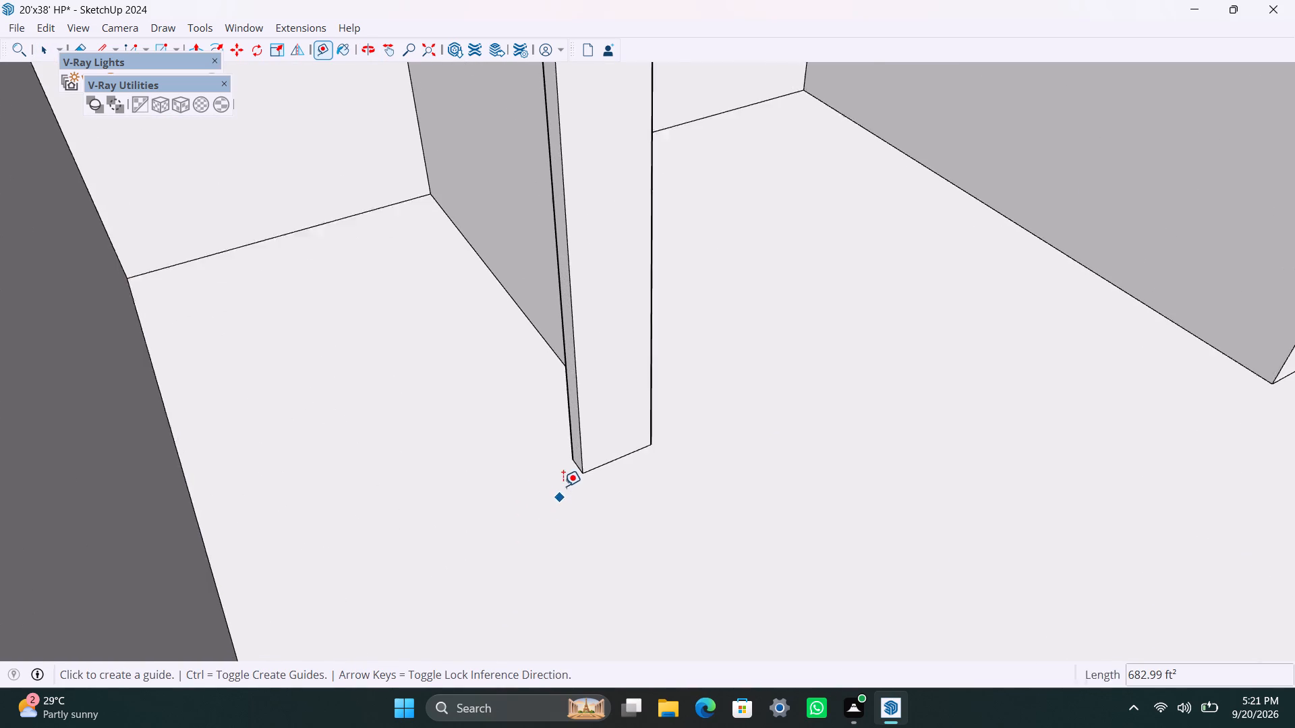
scroll(563, 486, "up", 3)
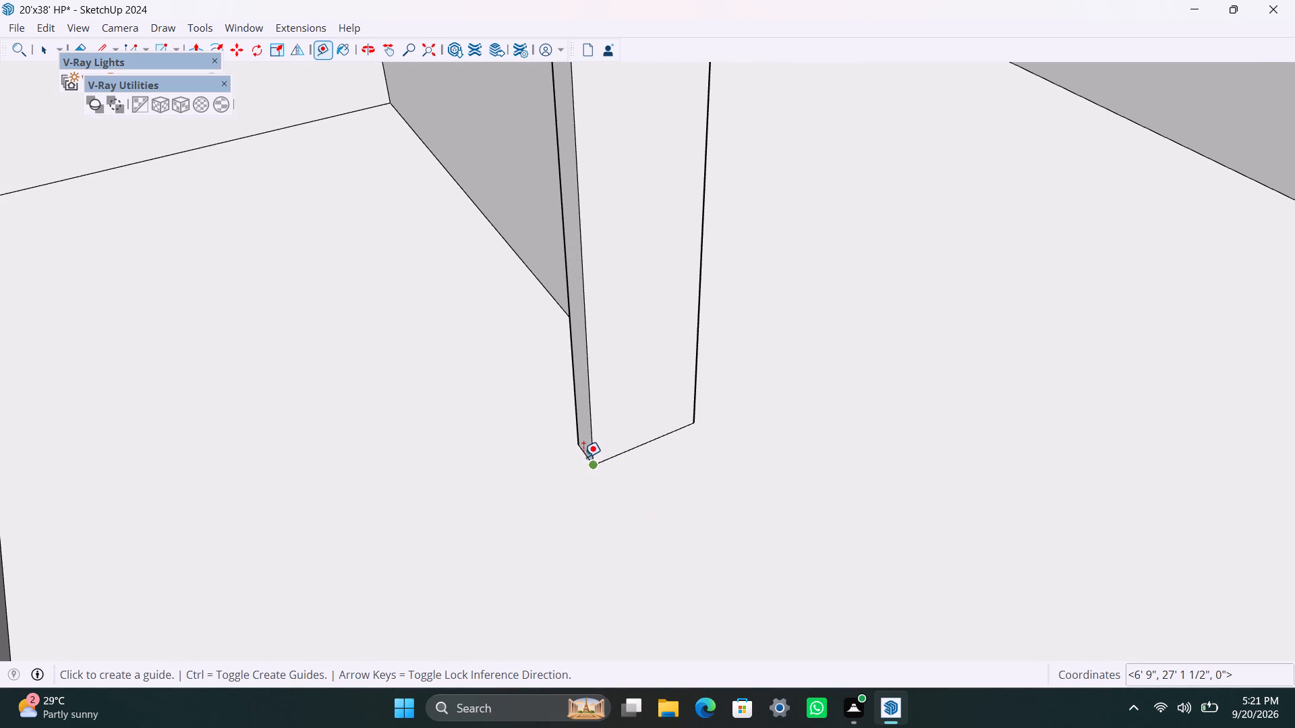
scroll(581, 455, "up", 7)
left_click(585, 454)
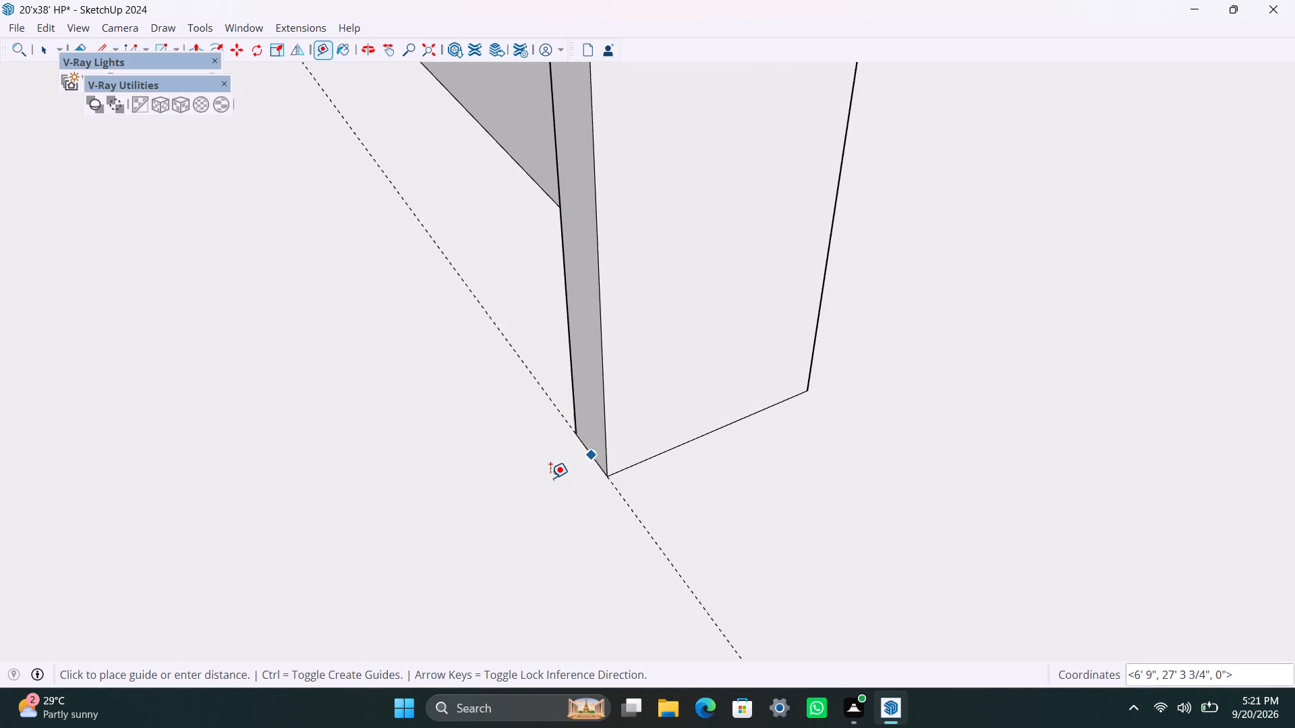
type("3'")
key("Return")
key("space")
Copy the vertical inside corner edge 9'9" along the plain long wall from the back corner.
scroll(504, 529, "down", 4)
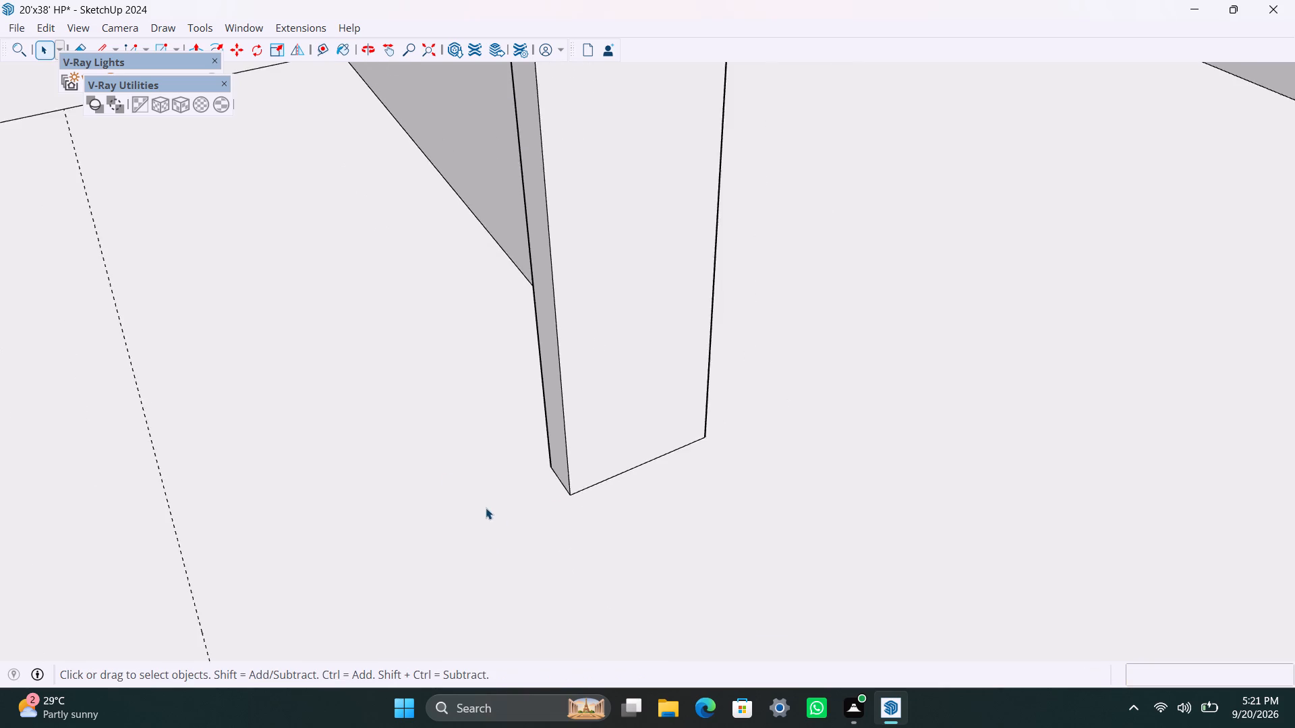
scroll(486, 508, "down", 18)
middle_click_drag(511, 495, 362, 518)
scroll(304, 190, "up", 2)
middle_click_drag(394, 464, 330, 431)
scroll(415, 179, "down", 3)
middle_click_drag(397, 289, 460, 374, "shift")
scroll(447, 351, "up", 2)
middle_click_drag(388, 359, 317, 359)
scroll(440, 246, "up", 3)
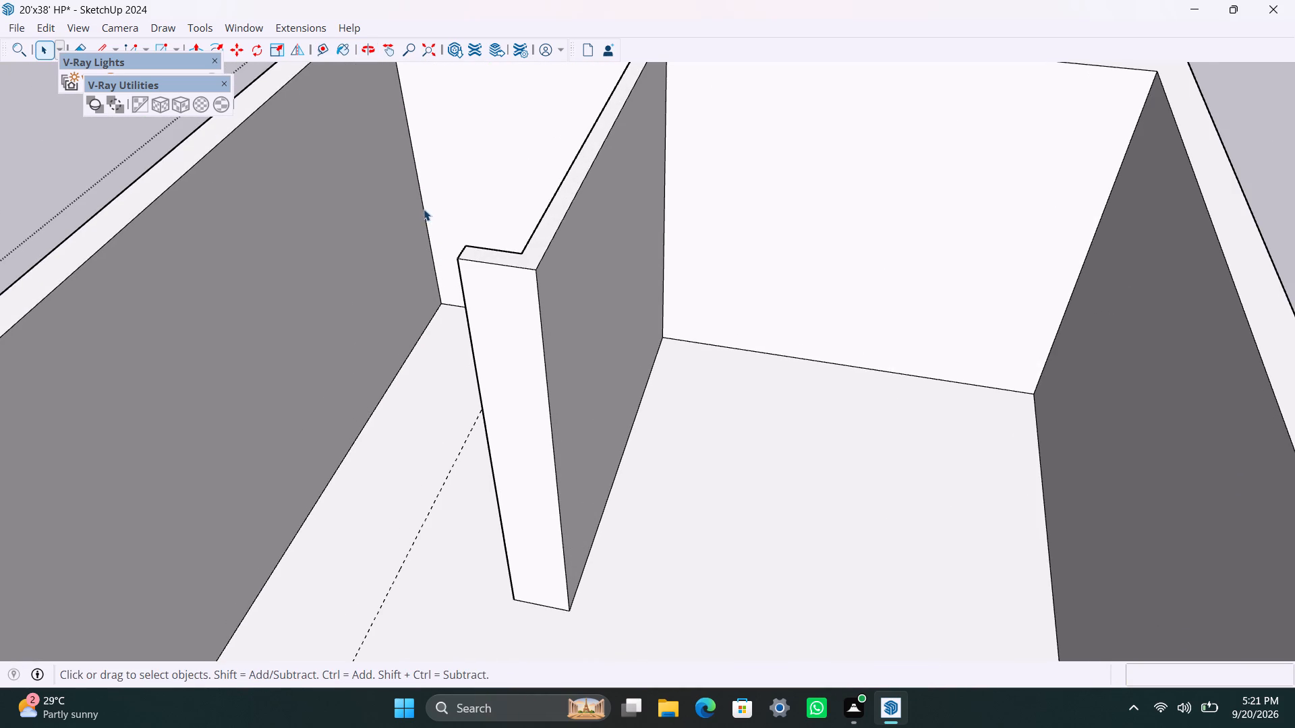
left_click(424, 208)
key("m")
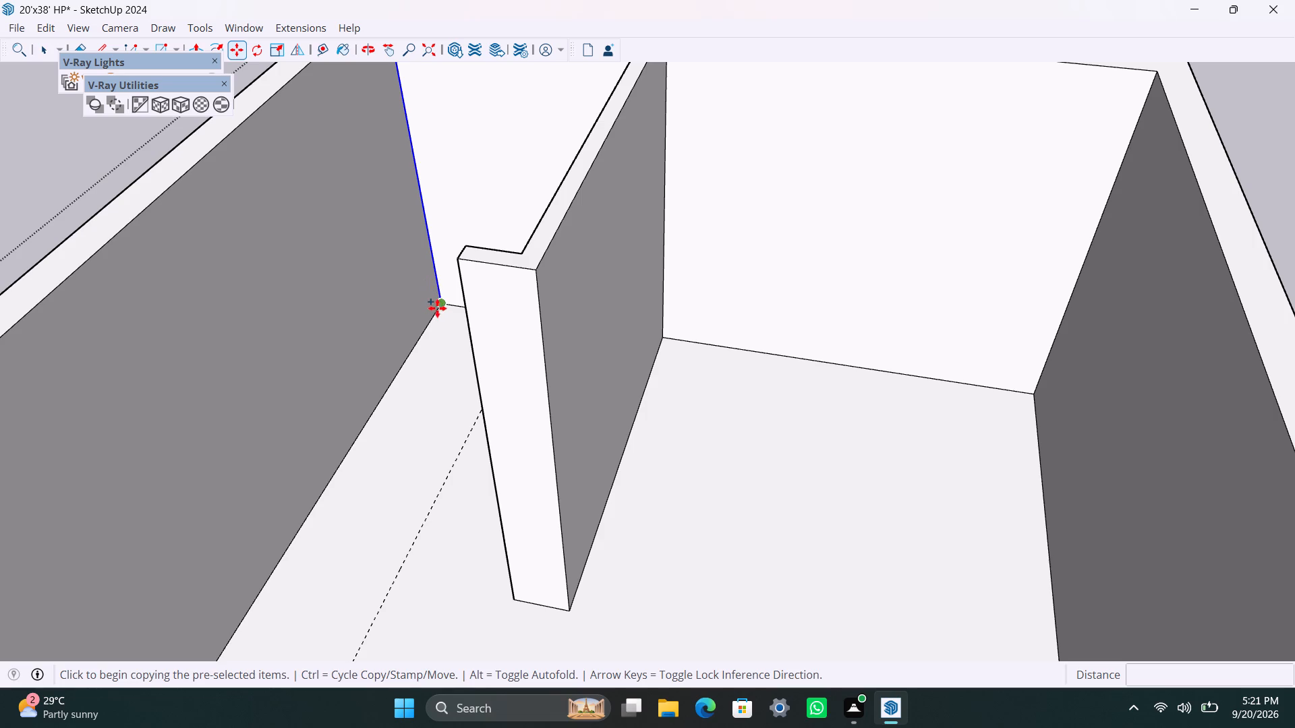
left_click(437, 307)
key("8")
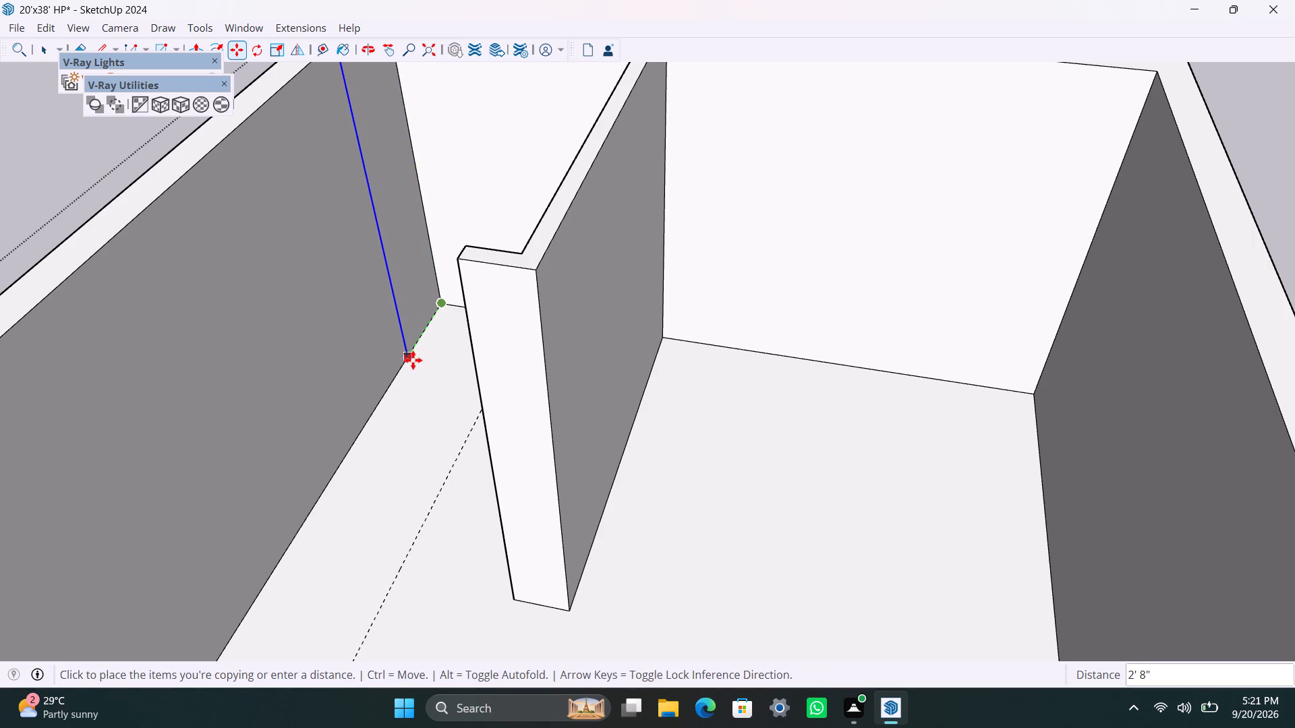
key("BackSpace")
type("9'9\"")
key("Return")
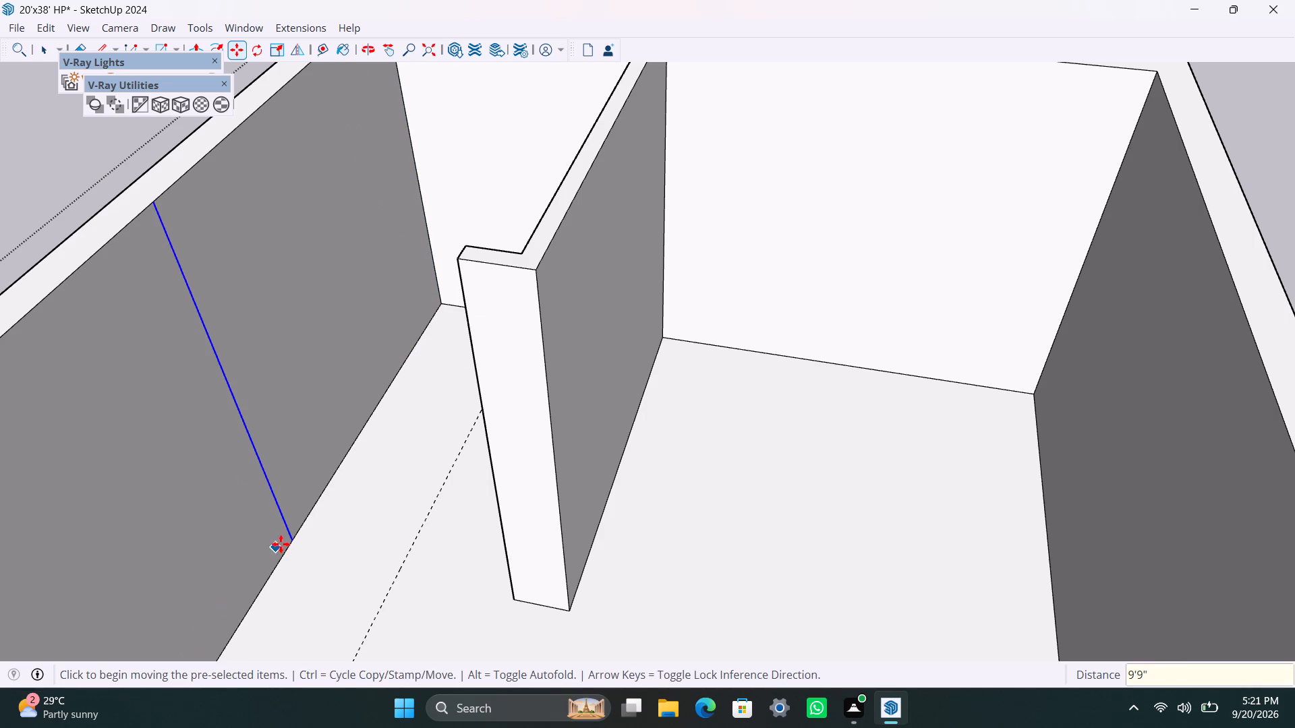
Copy the new vertical edge on the plain long wall 4.5" farther from the back corner to outline a partition strip.
left_click(291, 539)
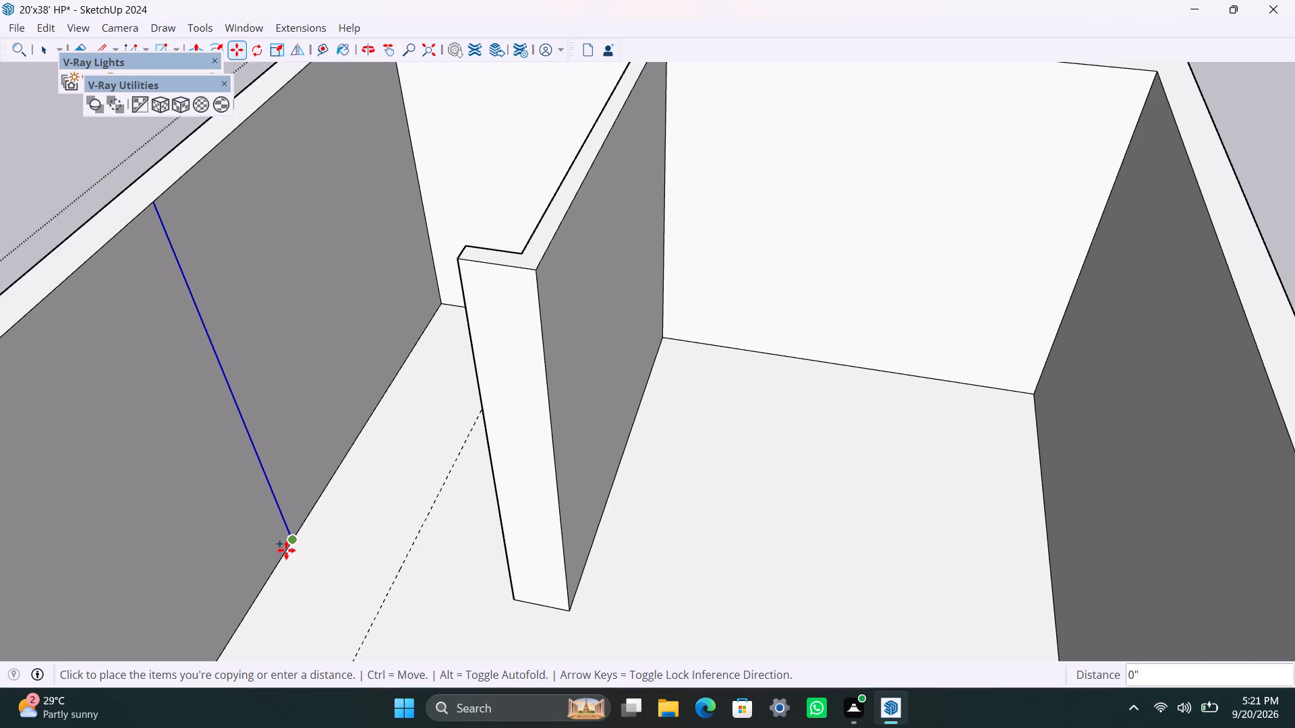
type("4.5\"")
key("Return")
key("space")
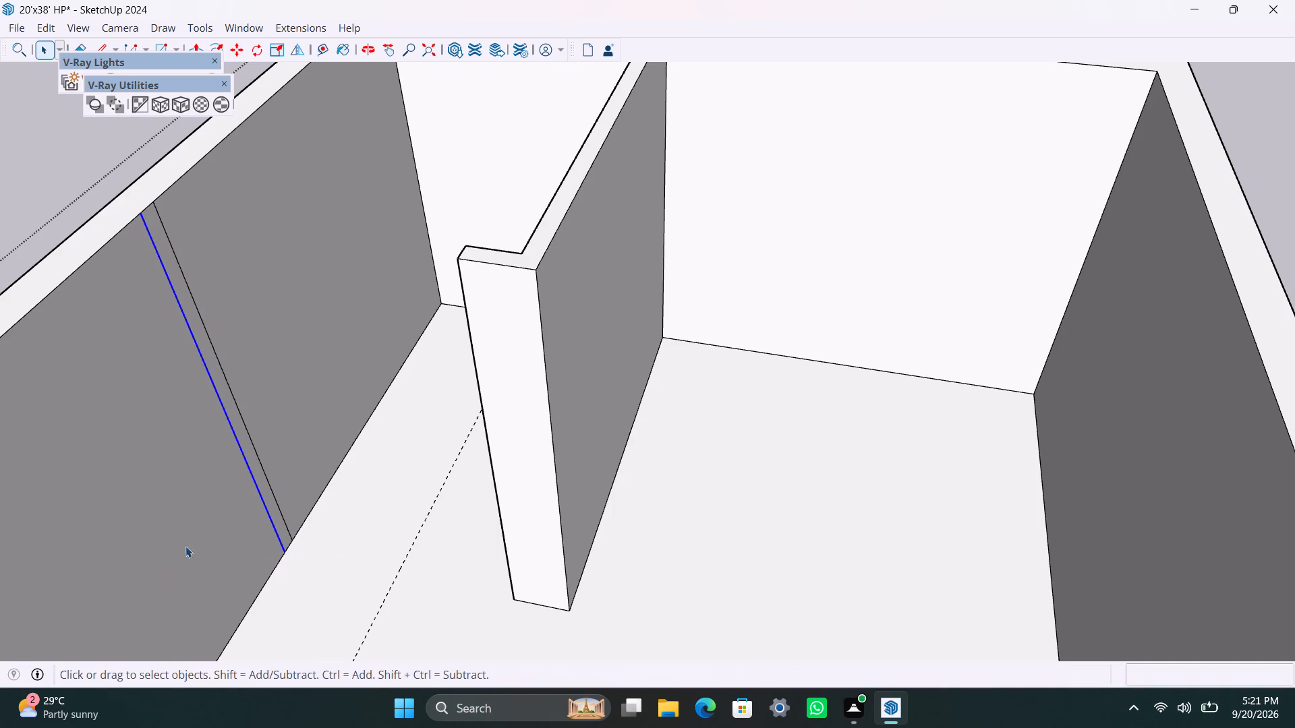
Push/Pull the 4.5" strip on the plain long wall out 3' to the floor guide line.
scroll(262, 480, "up", 3)
left_click(262, 480)
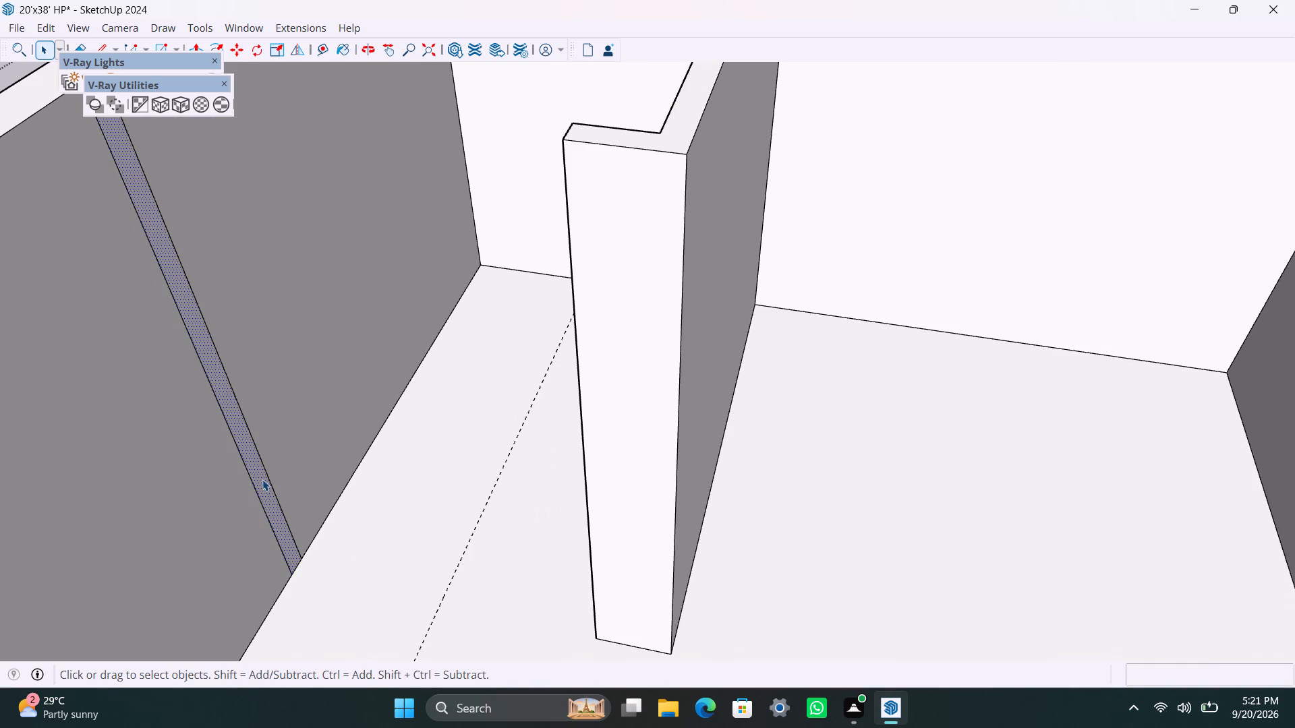
key("p")
left_click_drag(263, 479, 422, 637)
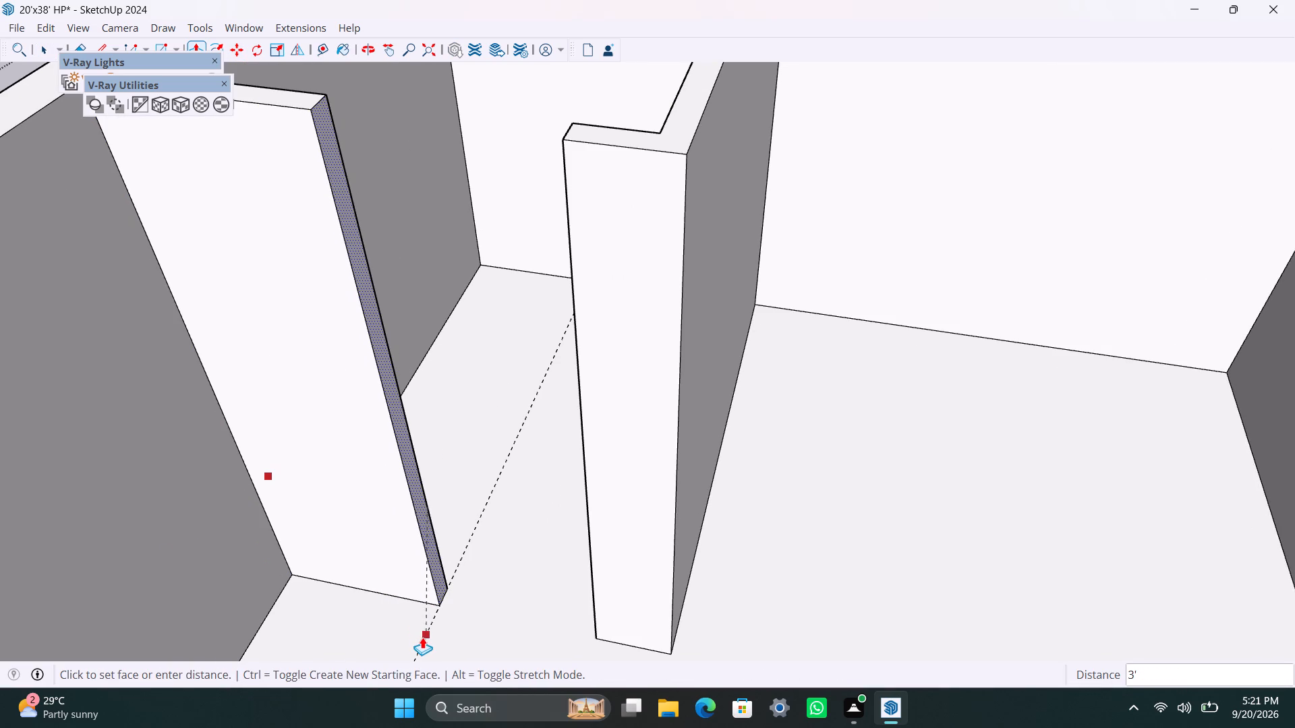
left_click_drag(422, 637, 422, 638)
key("space")
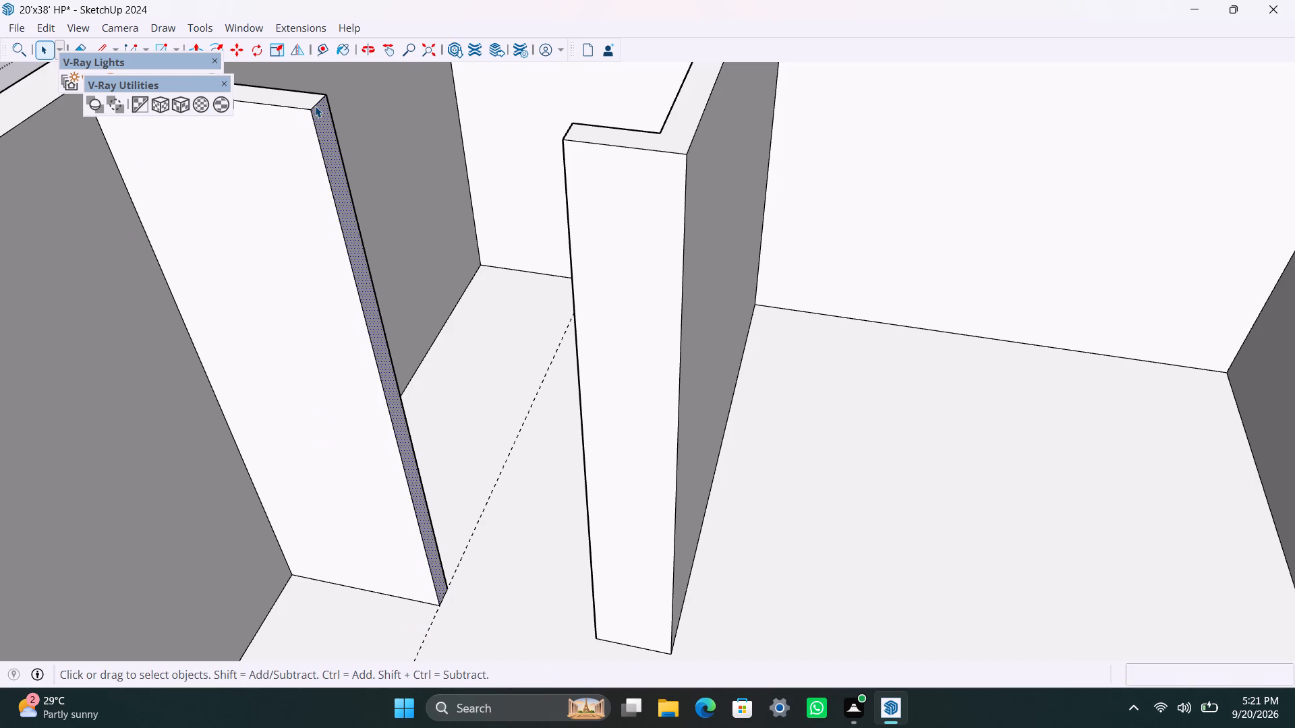
Copy the top edge of the new wall stub's end face 3' down to mark the door head.
left_click(315, 105)
key("m")
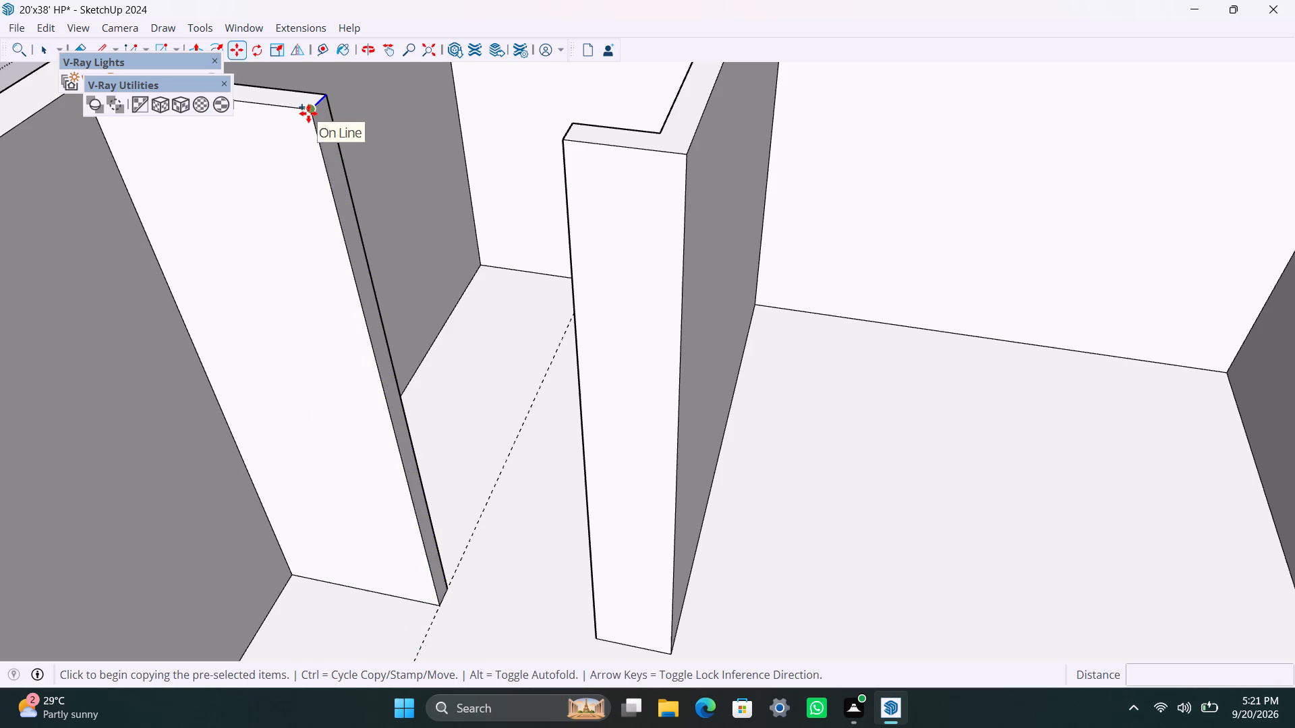
left_click(308, 113)
type("3'")
key("Return")
key("space")
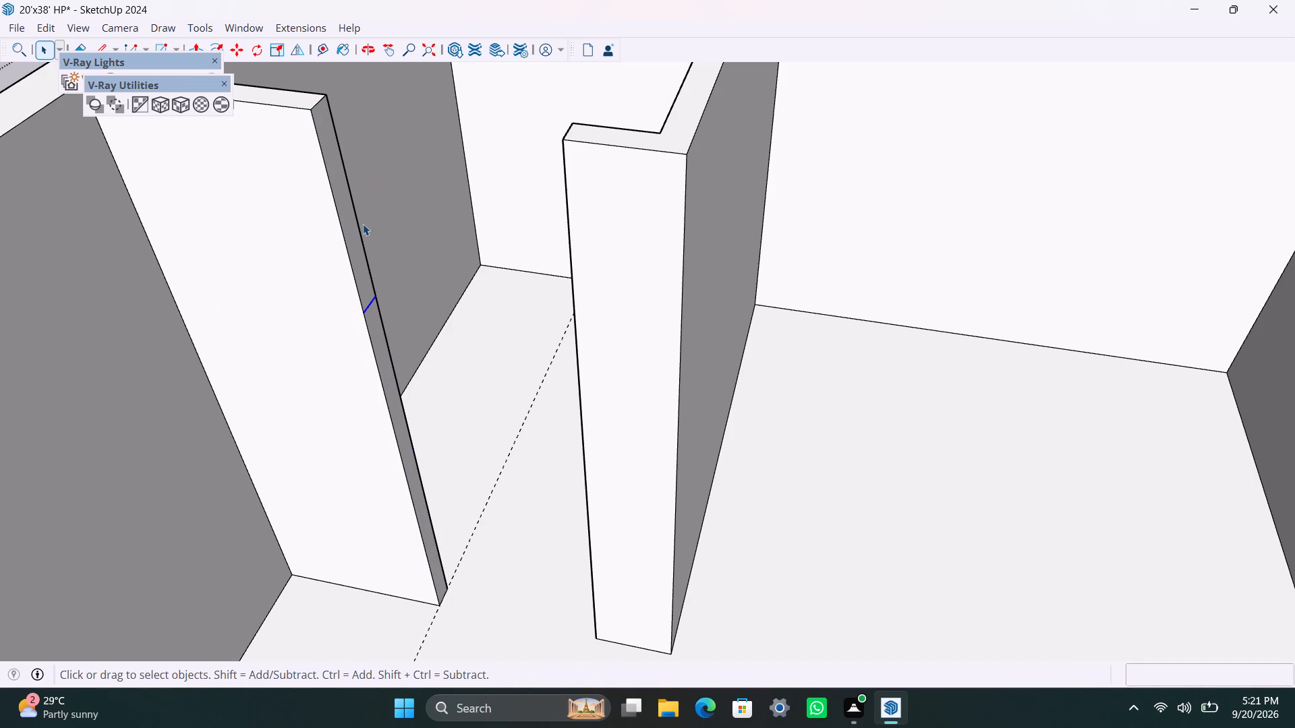
Push/Pull the end face above the door head mark 3' across the opening to the partition's return.
left_click(350, 247)
left_click(352, 241)
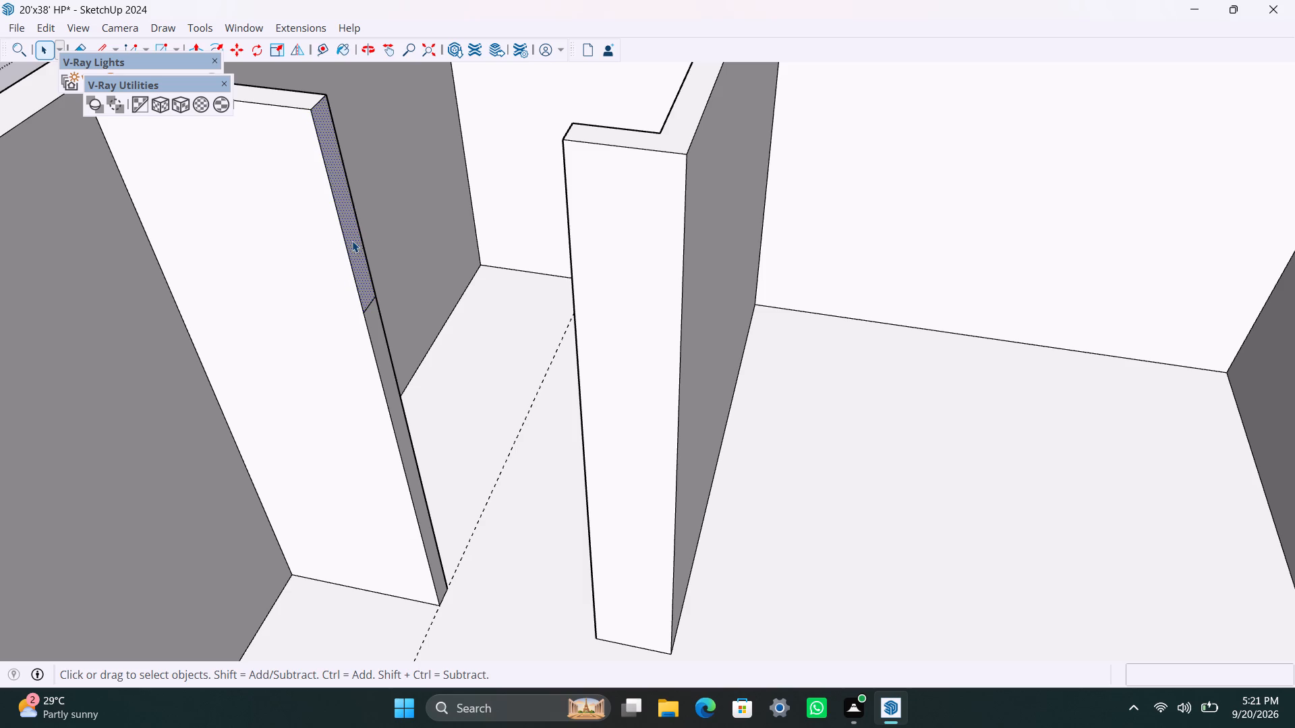
key("p")
left_click_drag(352, 241, 583, 236)
Save the model.
key("ctrl+s")
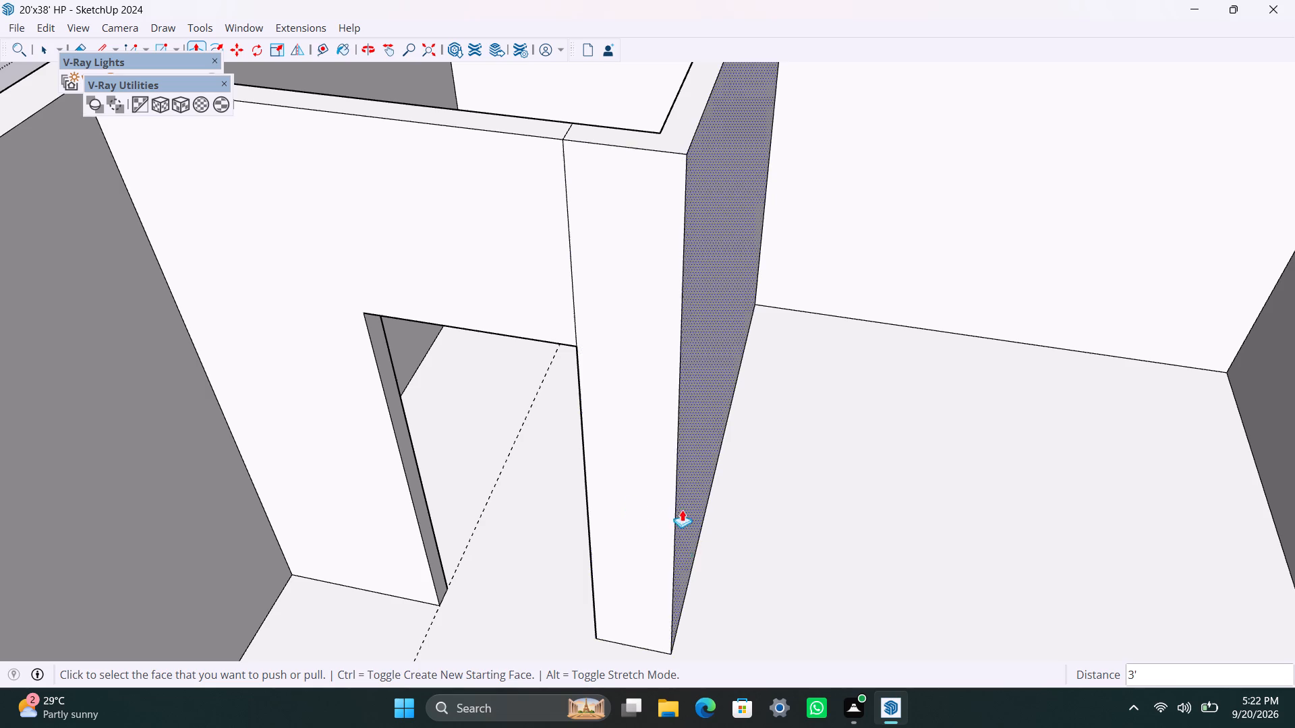
Copy the vertical edge at the long partition's free end 4.5" back along its face toward the projection-side long wall.
scroll(469, 547, "down", 11)
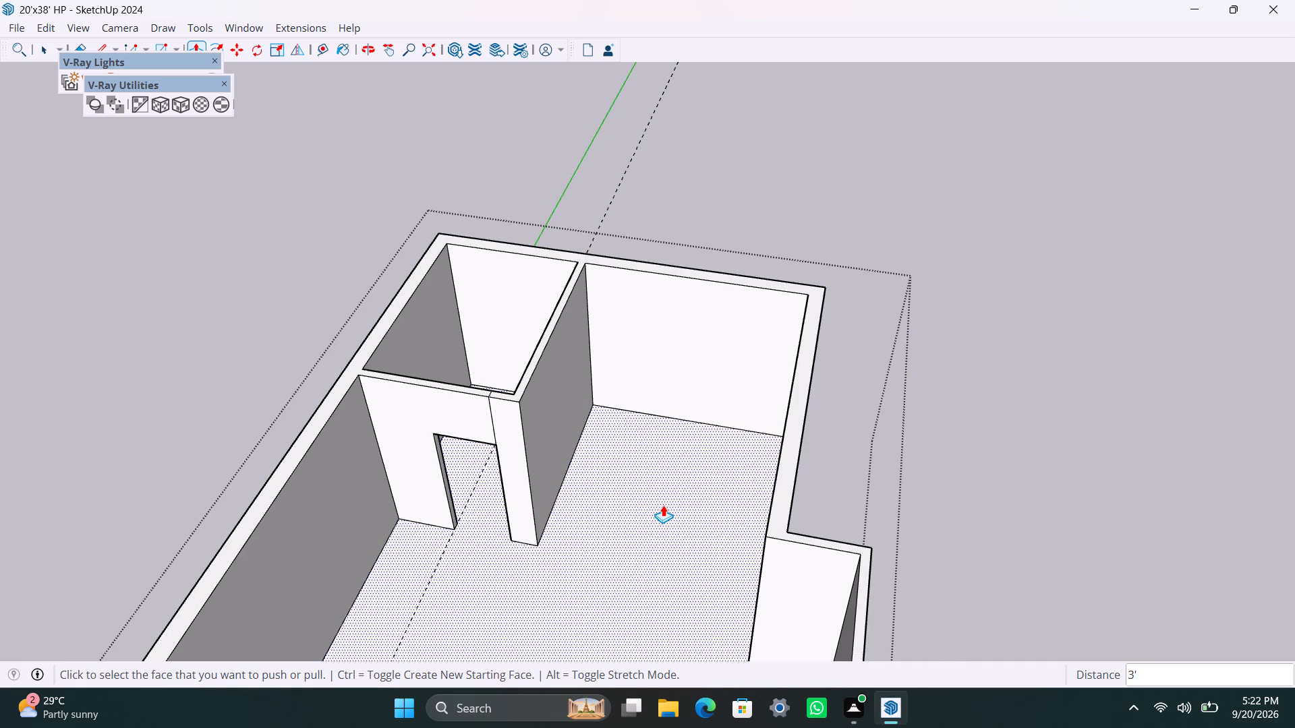
key("space")
scroll(568, 386, "up", 3)
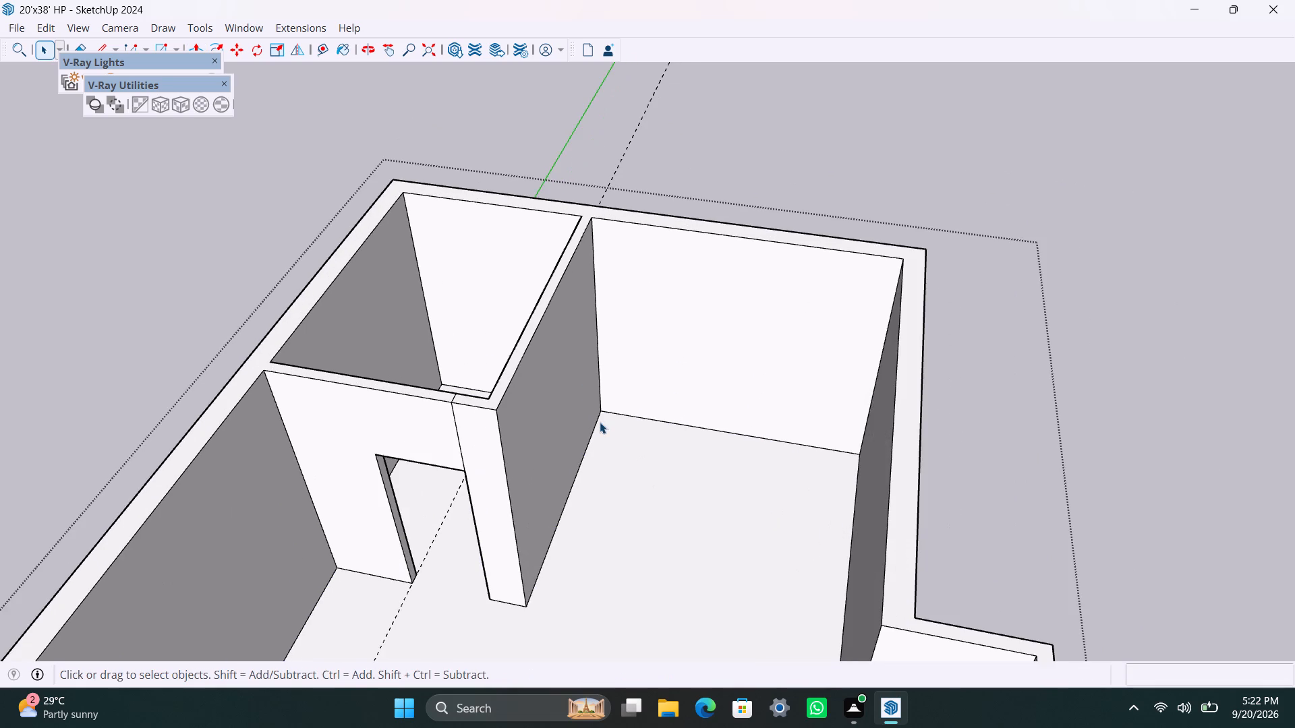
scroll(600, 422, "down", 2)
scroll(601, 404, "up", 2)
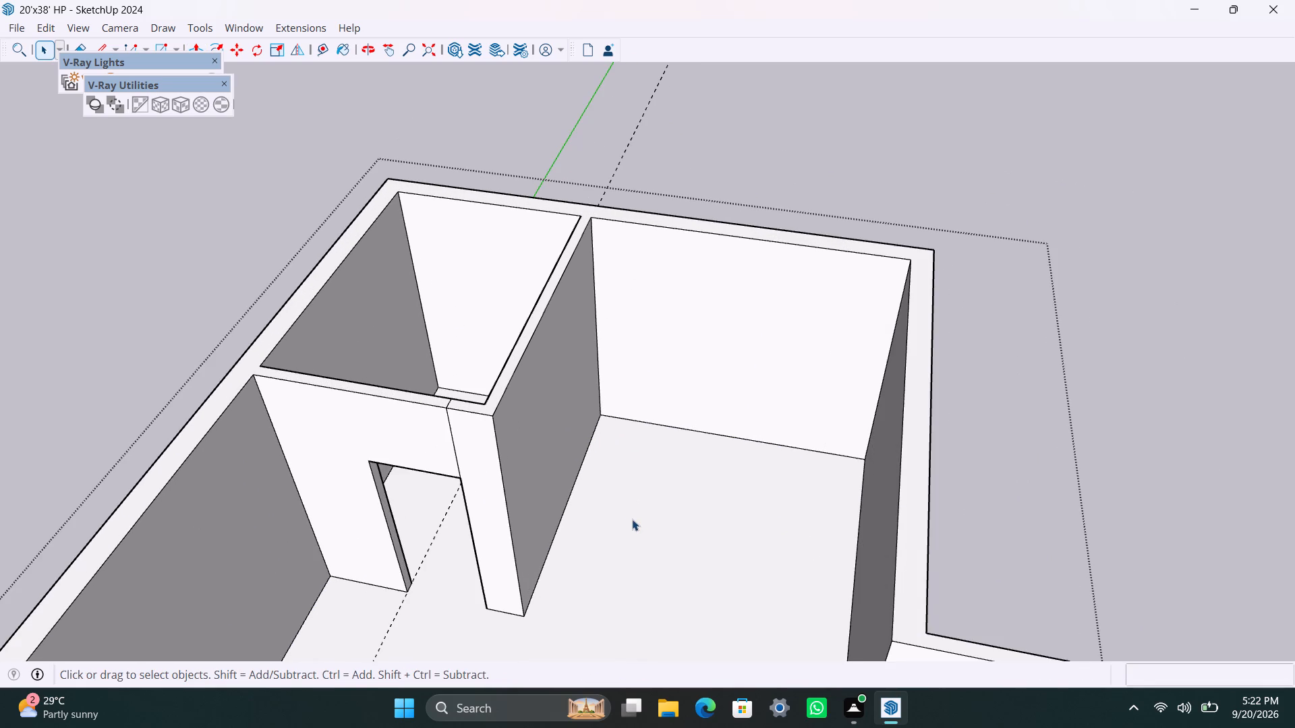
middle_click_drag(623, 519, 486, 520)
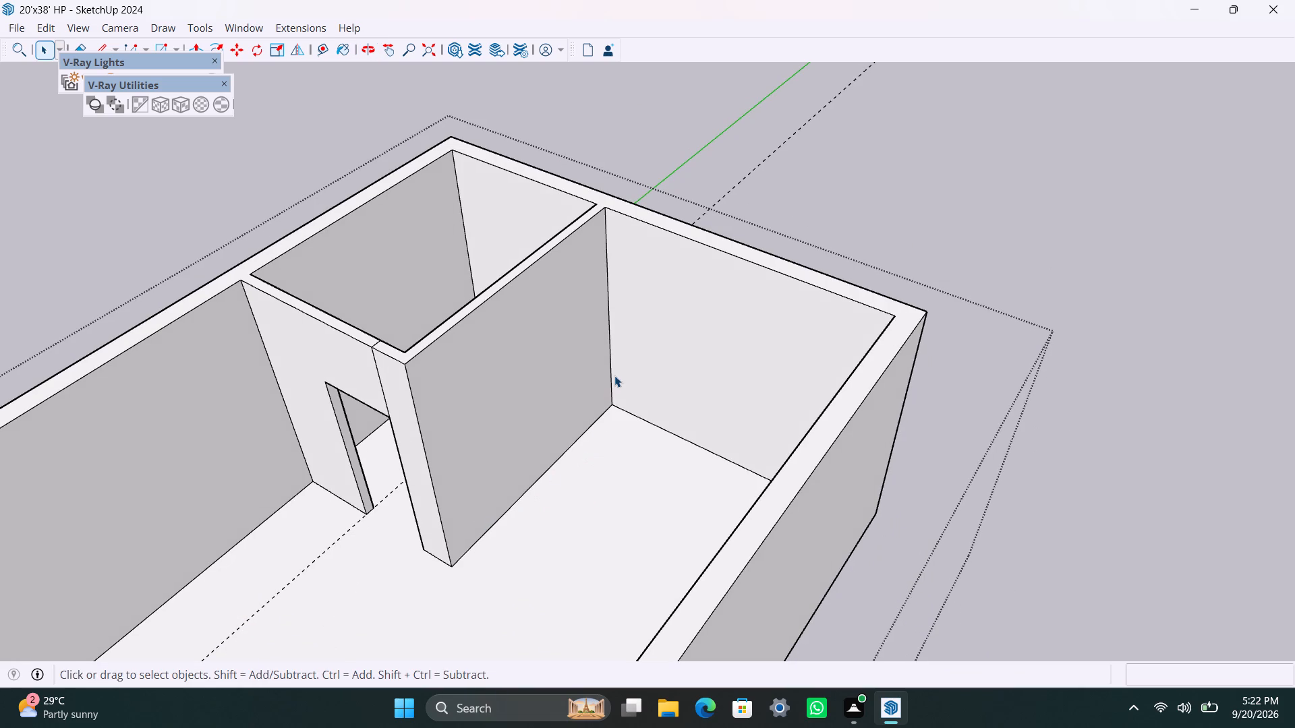
left_click(610, 368)
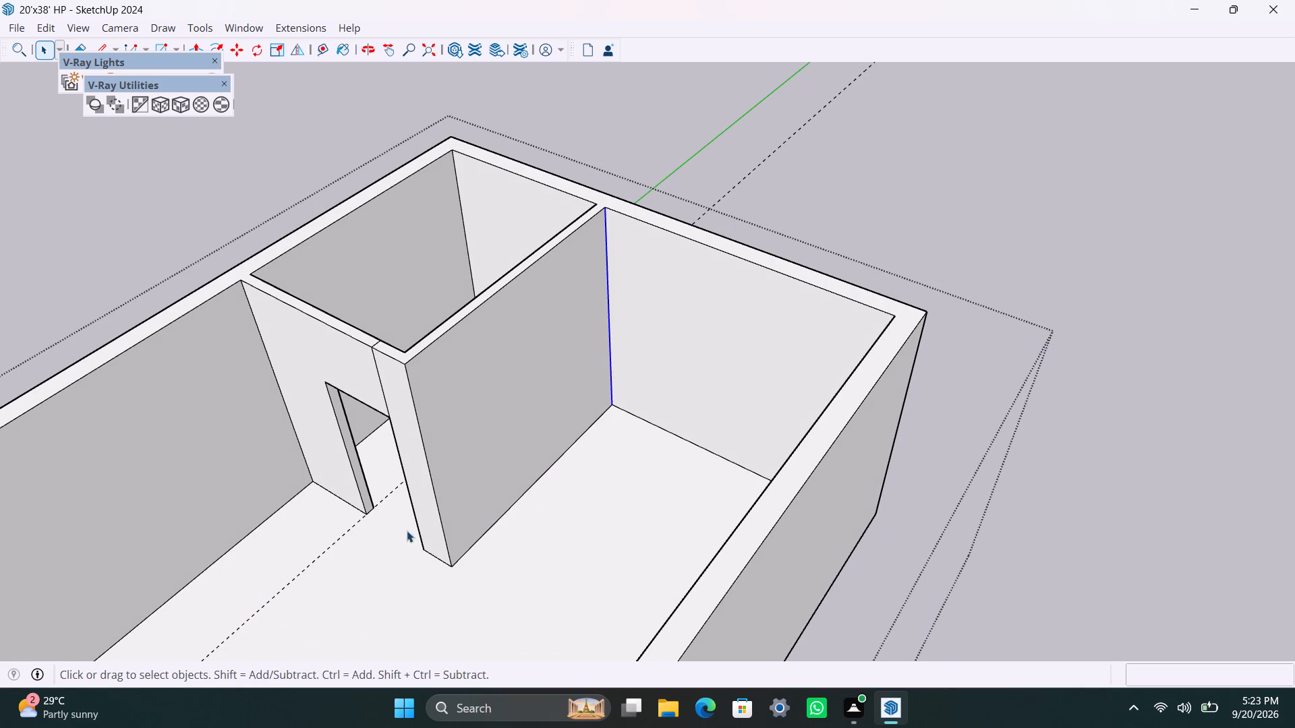
left_click(438, 513)
key("m")
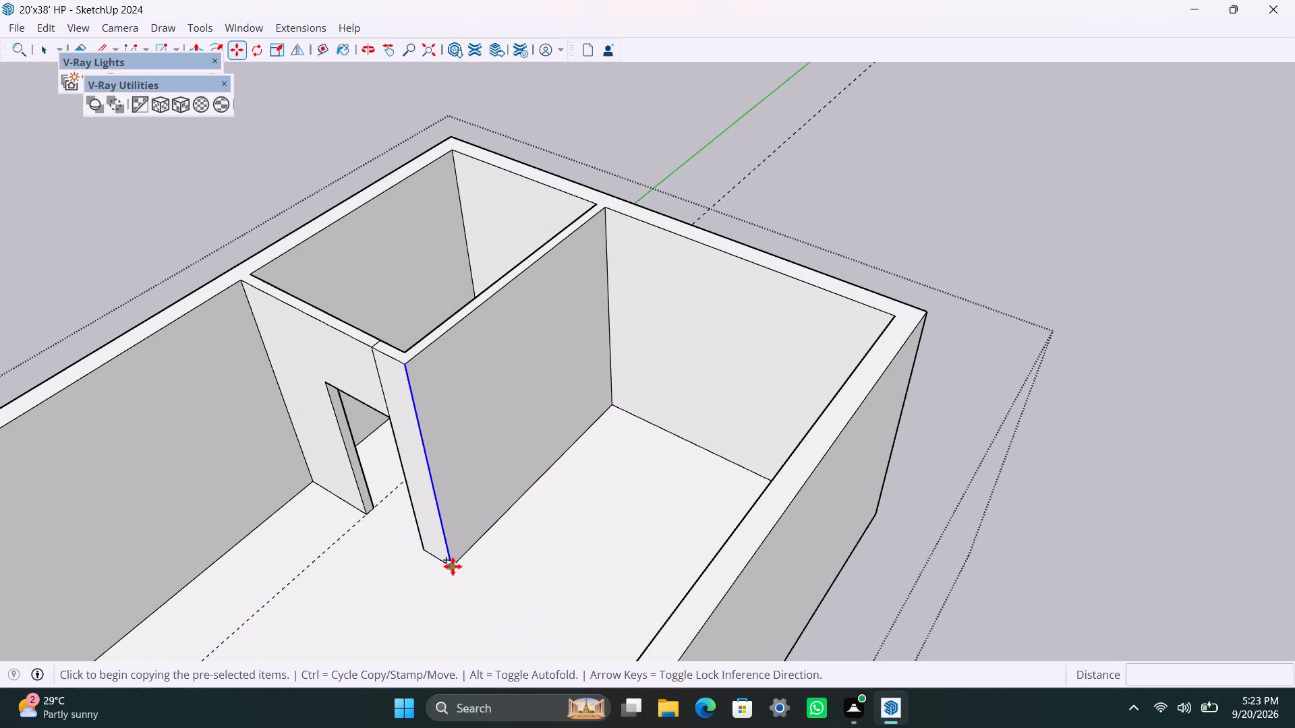
left_click(453, 567)
type("4.5\"")
key("Return")
key("space")
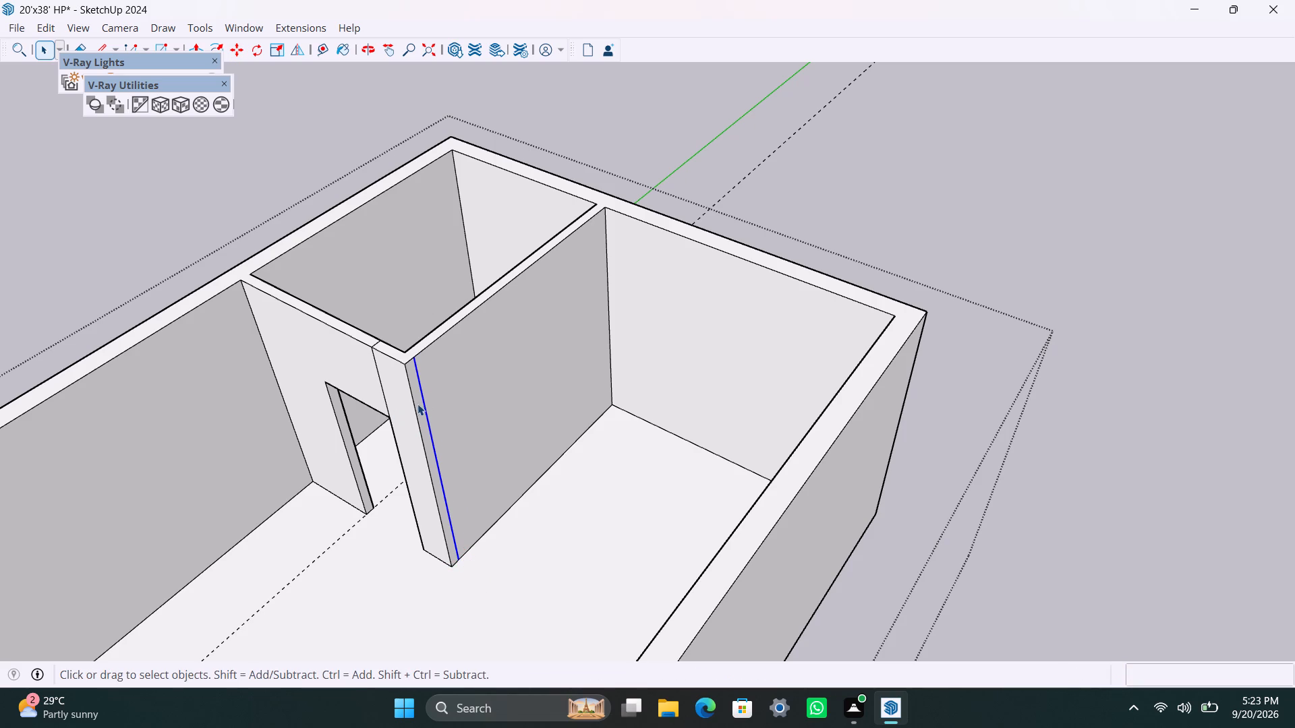
Push/Pull the 4.5" strip at the partition's free end out 1' toward the long wall with the projection.
scroll(418, 404, "up", 4)
left_click(419, 403)
key("p")
left_click_drag(419, 403, 449, 437)
type("1'")
key("Return")
key("space")
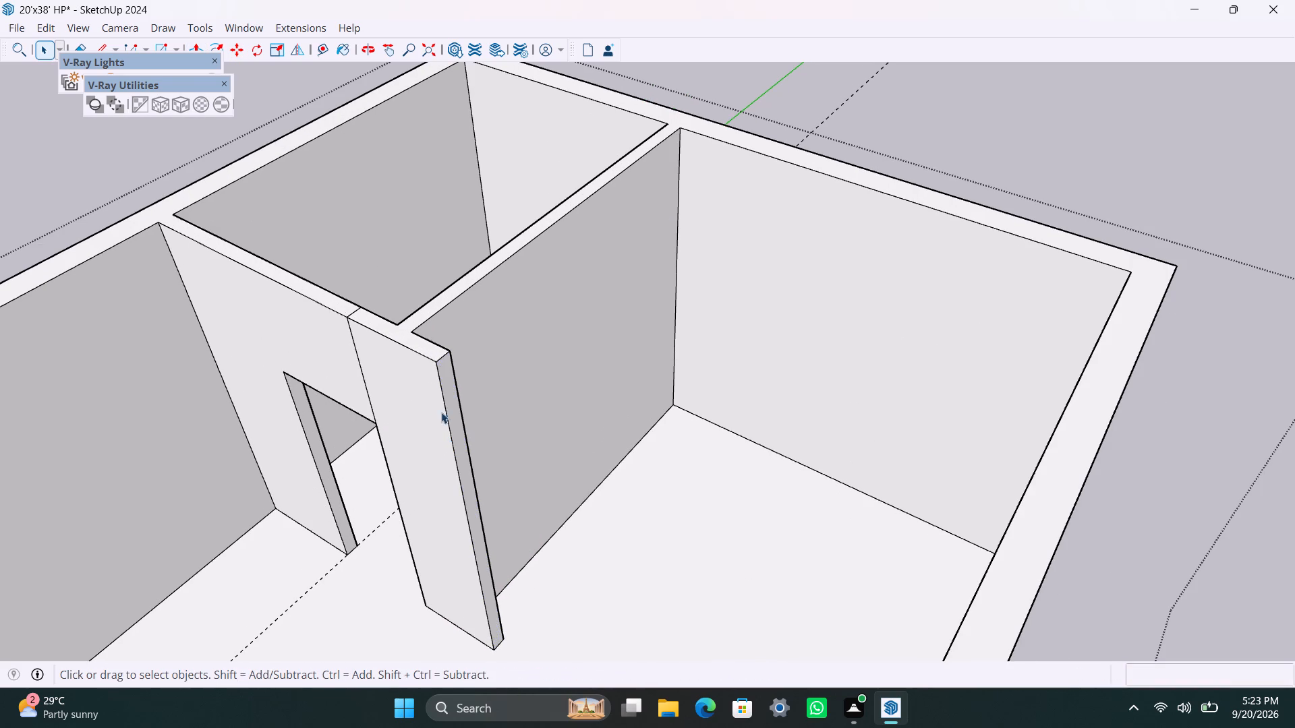
Copy the vertical inside back corner edge 9'9" along the long wall that has the projection.
scroll(449, 412, "down", 9)
middle_click_drag(320, 557, 938, 576)
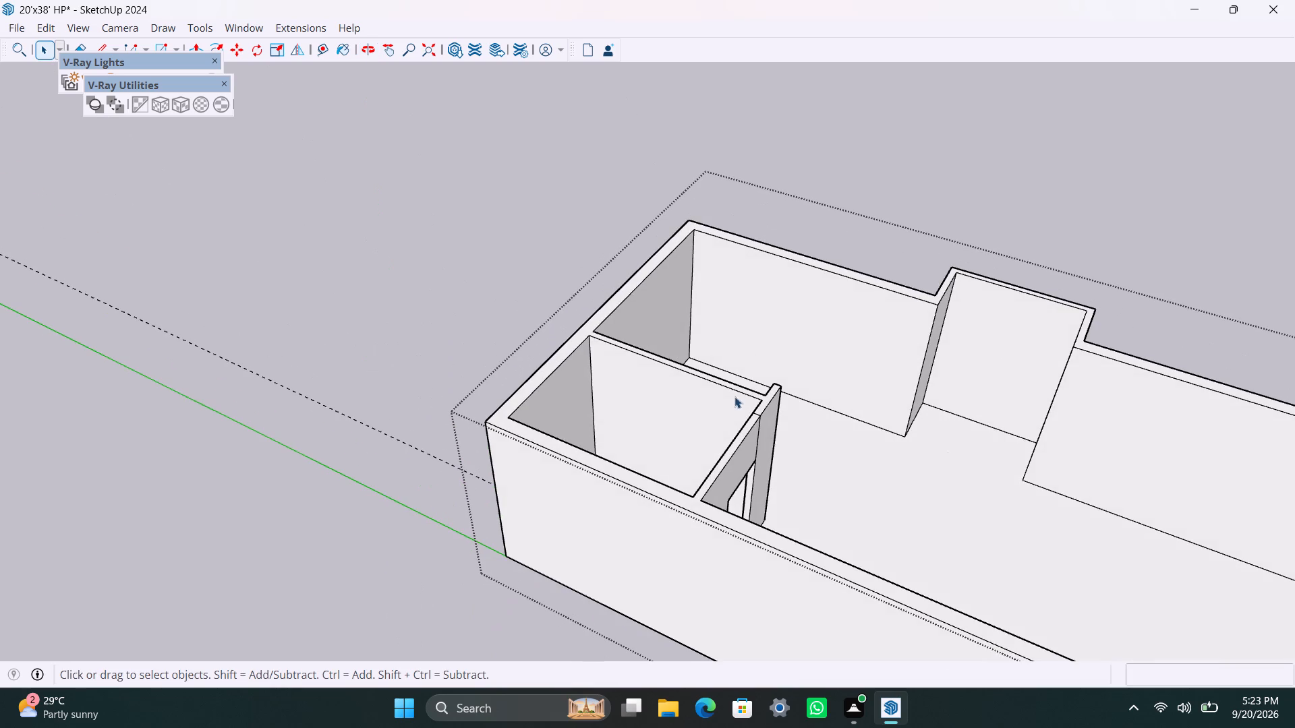
scroll(724, 392, "down", 3)
middle_click_drag(664, 349, 596, 399, "shift")
scroll(650, 416, "up", 4)
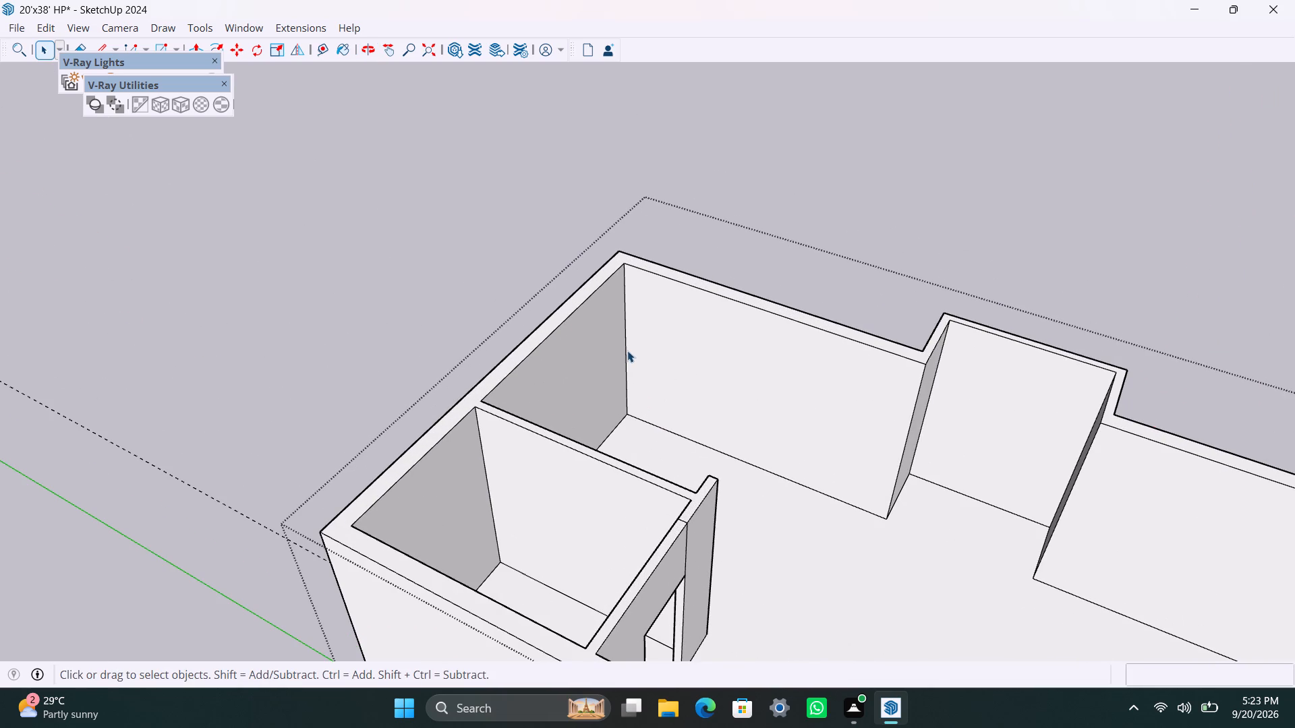
left_click(627, 351)
key("m")
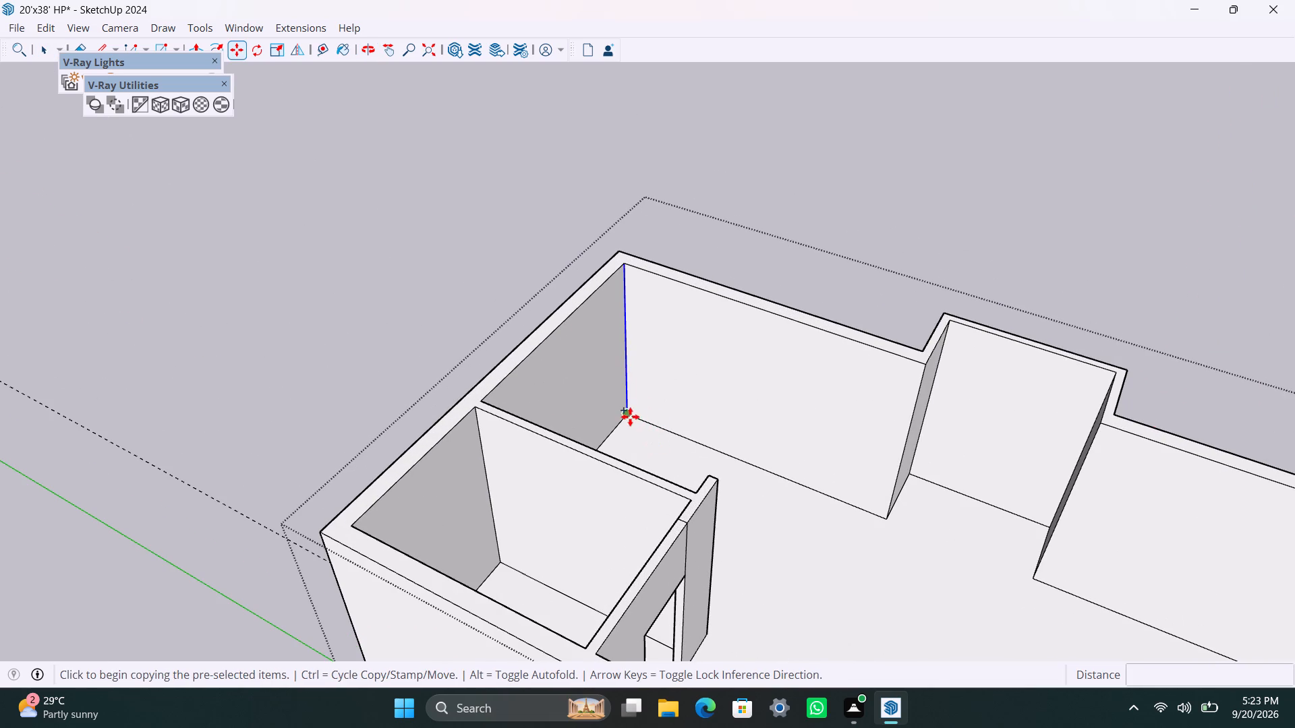
left_click_drag(629, 416, 635, 419)
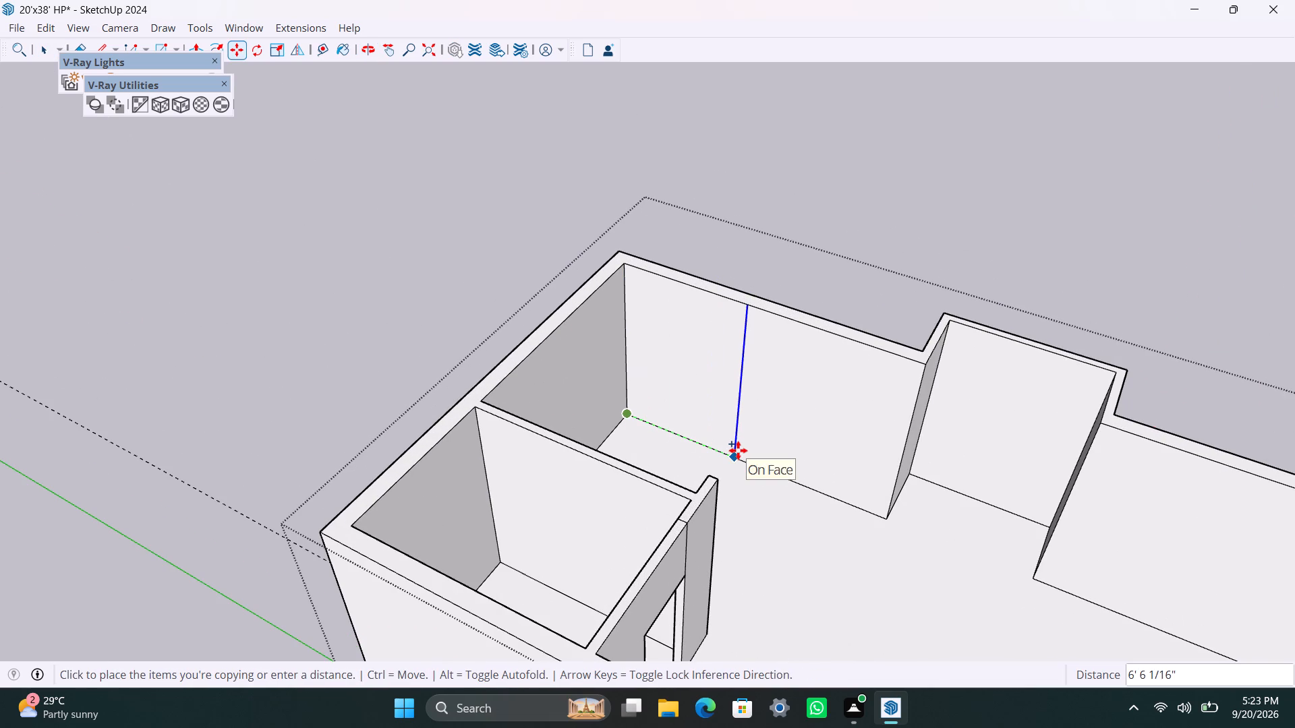
type("9'9\"")
key("Return")
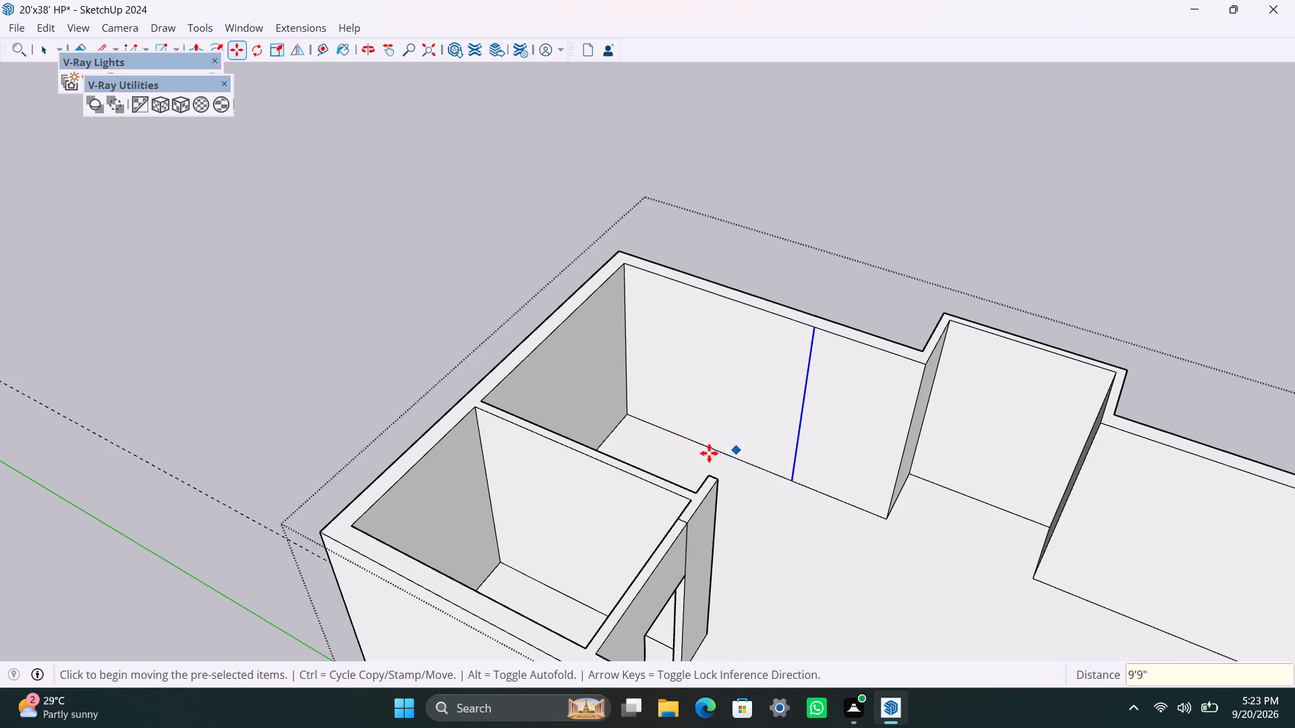
Copy the new vertical edge on the projection-side long wall 4.5" farther from the back corner.
left_click(797, 483)
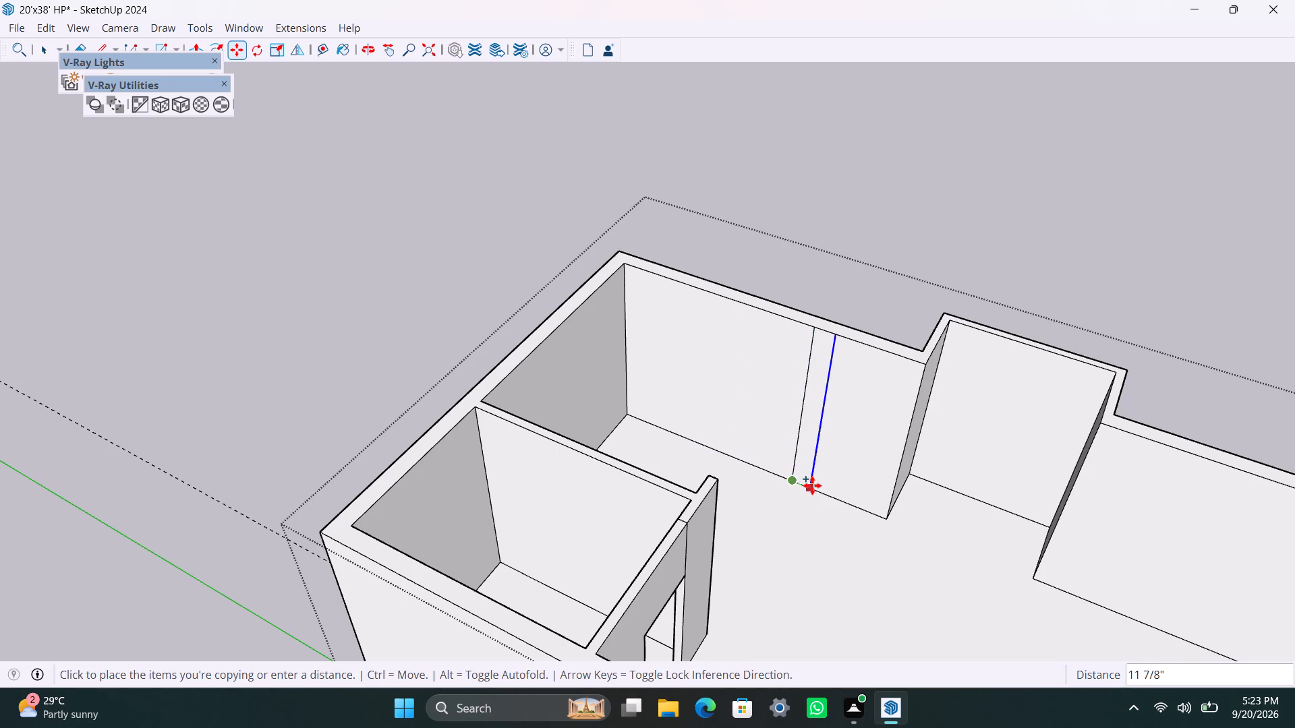
type("4.5\"")
key("Return")
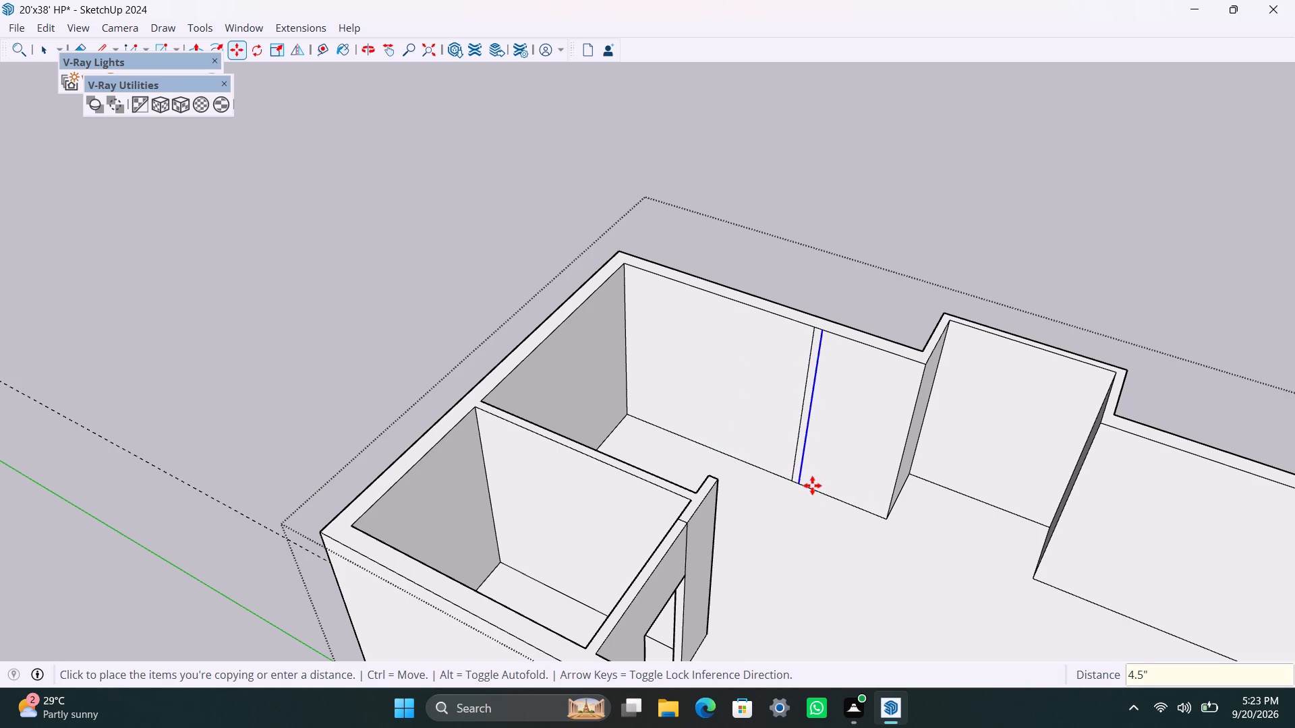
key("space")
Place a guide line on the floor 3' from the end of the new return, toward the projection-side long wall.
scroll(790, 484, "down", 4)
middle_click_drag(754, 521, 253, 569)
scroll(517, 613, "up", 3)
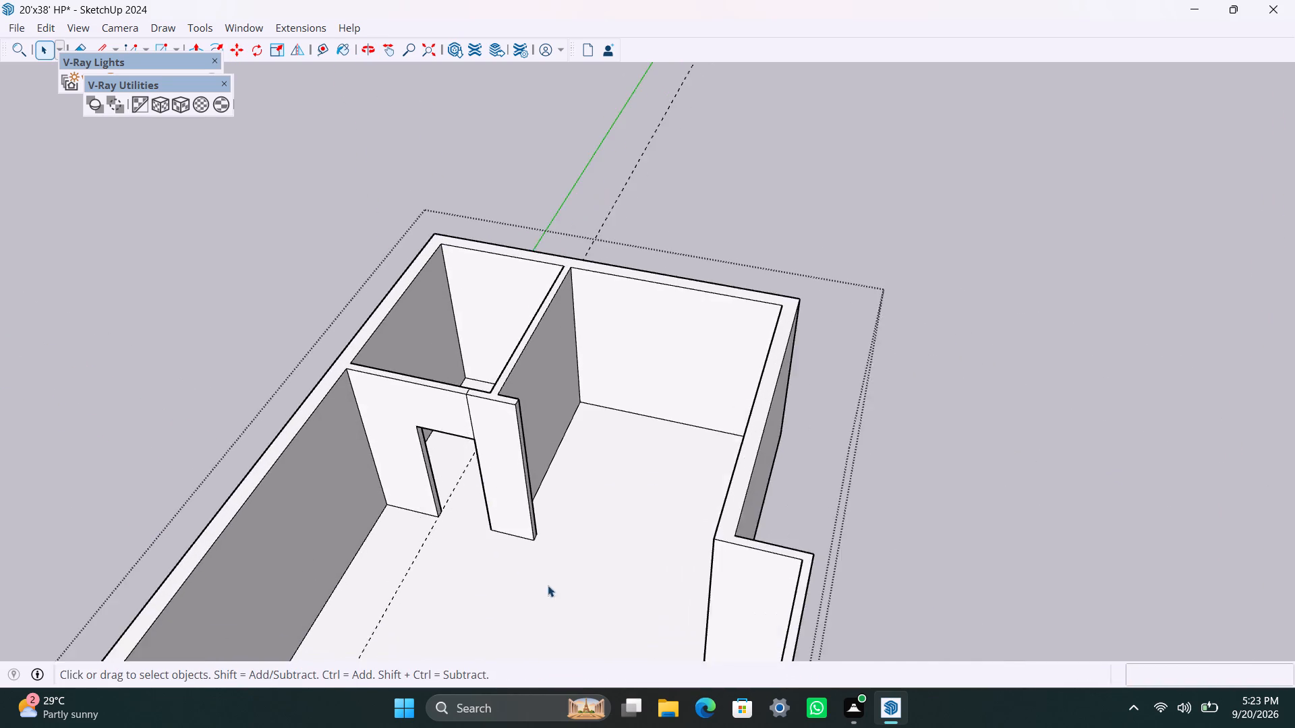
scroll(548, 585, "up", 13)
key("t")
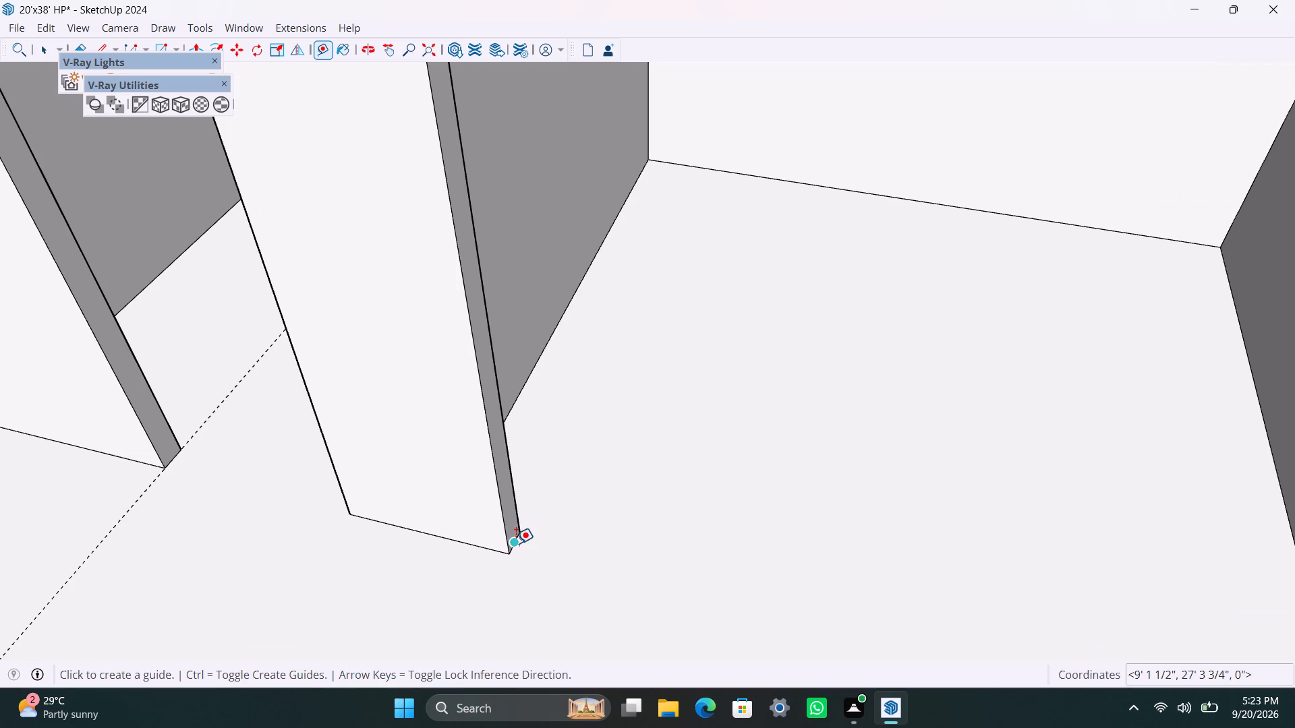
left_click(516, 543)
type("3'")
key("Return")
scroll(608, 574, "down", 2)
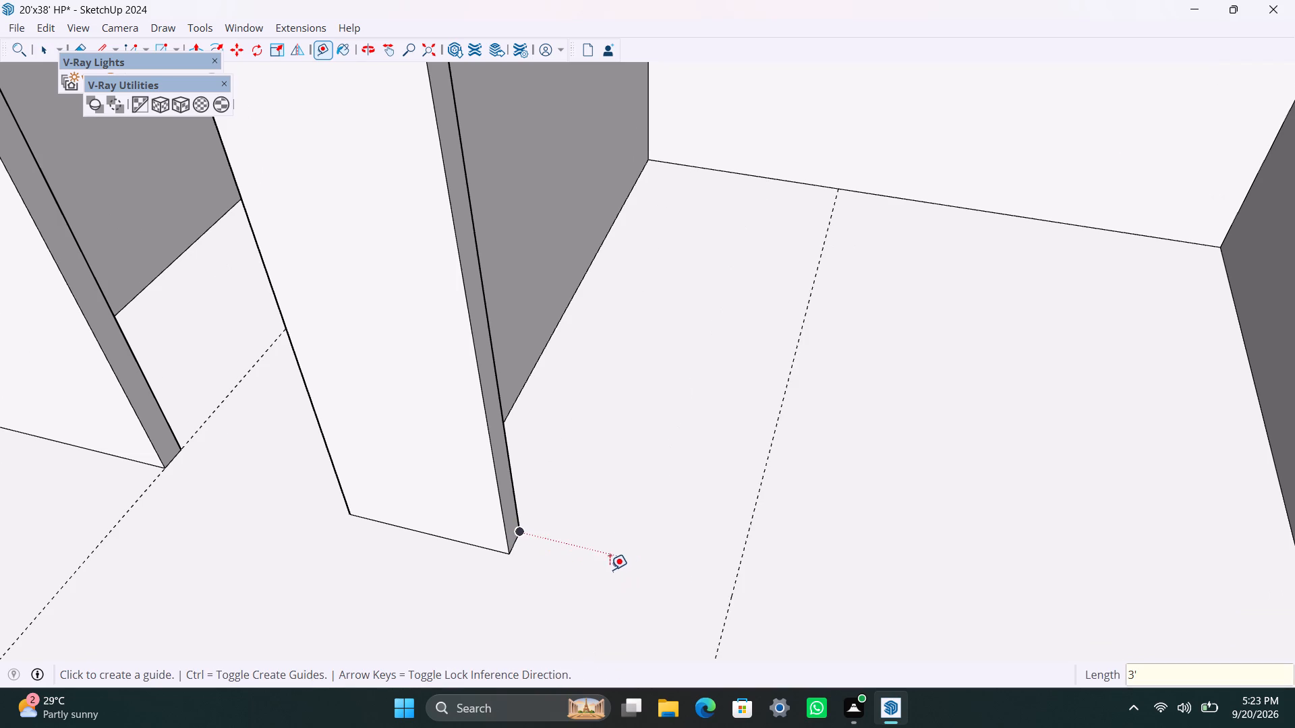
scroll(610, 570, "down", 17)
key("space")
Push/Pull the 4.5" strip on the projection-side long wall out to the new floor guide line.
scroll(714, 586, "up", 3)
middle_click_drag(674, 586, 867, 578)
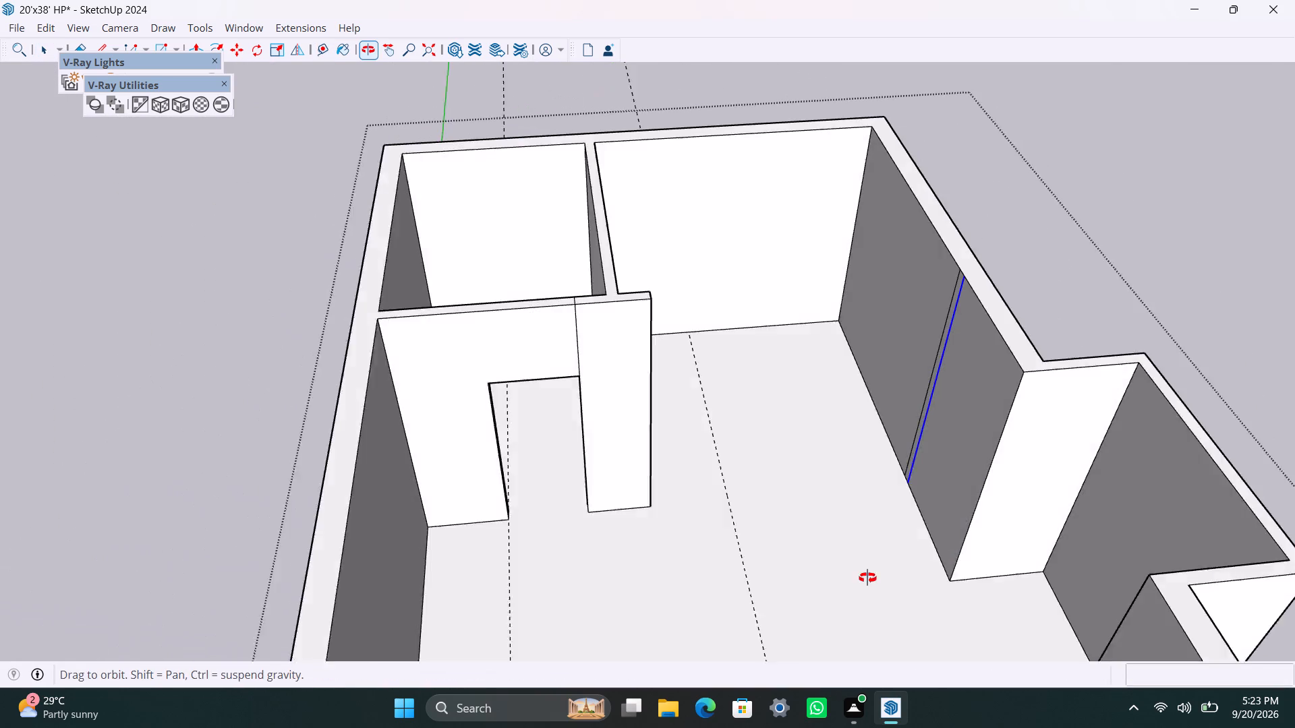
middle_click_drag(867, 578, 875, 572)
scroll(917, 439, "up", 5)
left_click(919, 438)
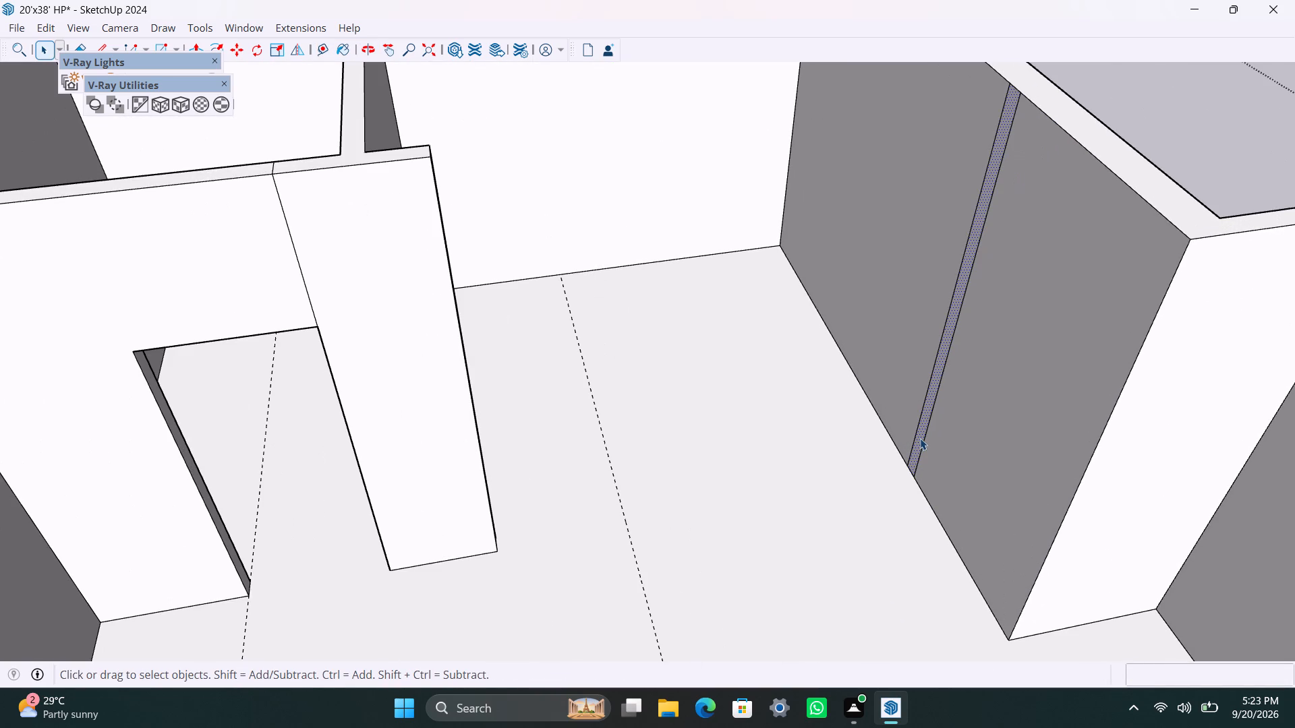
key("p")
left_click_drag(920, 438, 641, 566)
key("space")
Copy the top edge of this wall stub's end face 3' down to mark the second door head.
scroll(633, 140, "up", 4)
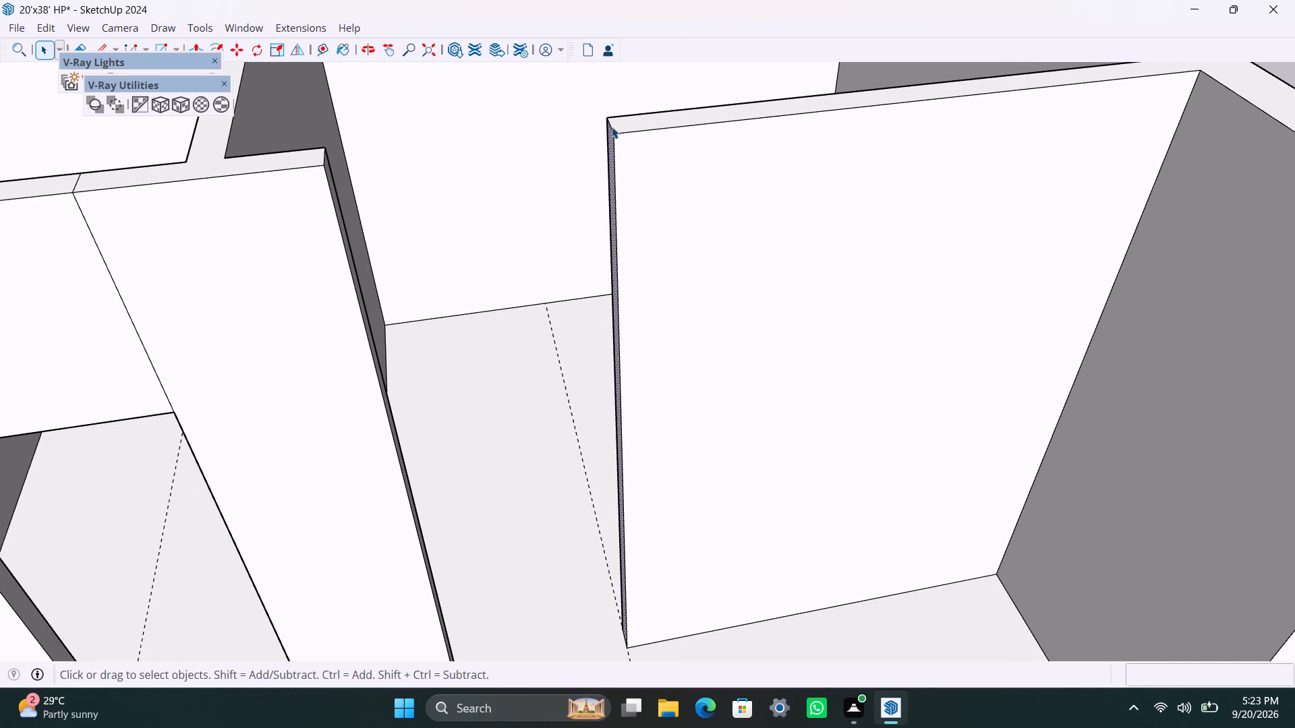
left_click(612, 127)
key("m")
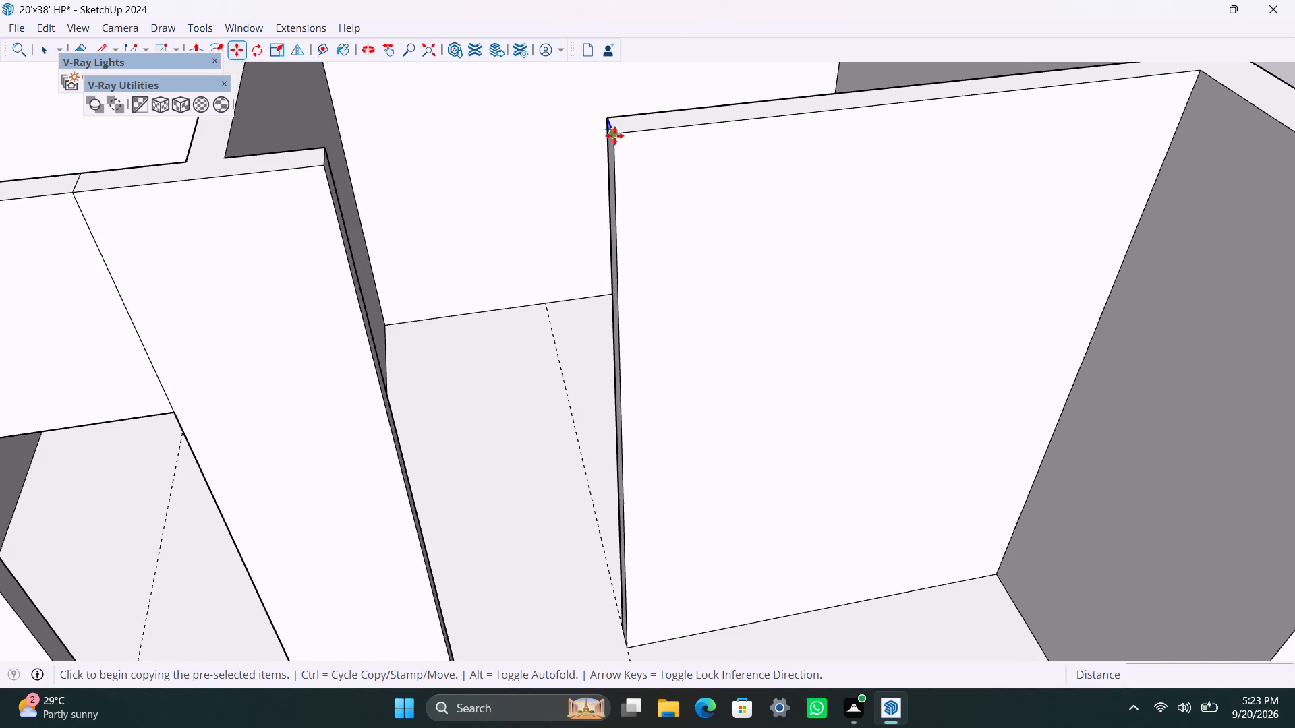
left_click_drag(616, 137, 616, 154)
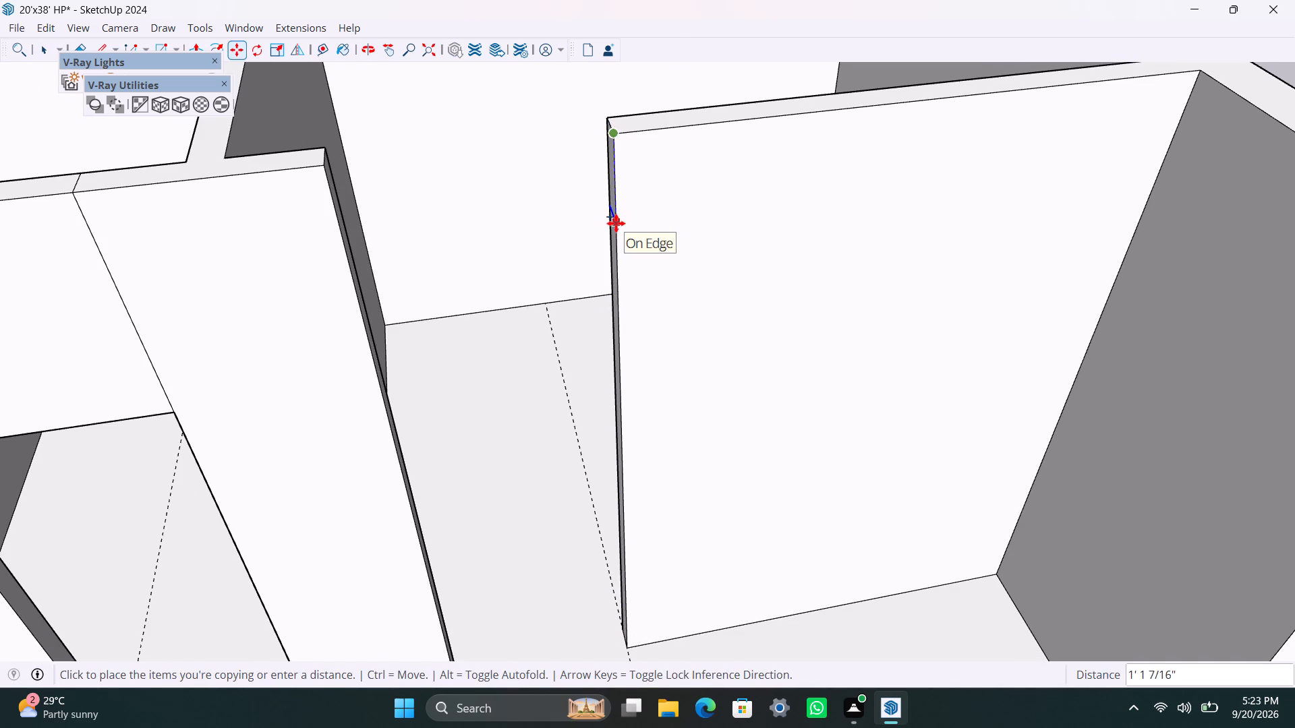
type("3'")
key("Return")
key("space")
Push/Pull the end face above the second door head mark 3' across the opening to the partition's return.
scroll(611, 239, "up", 2)
middle_click_drag(603, 473, 630, 456)
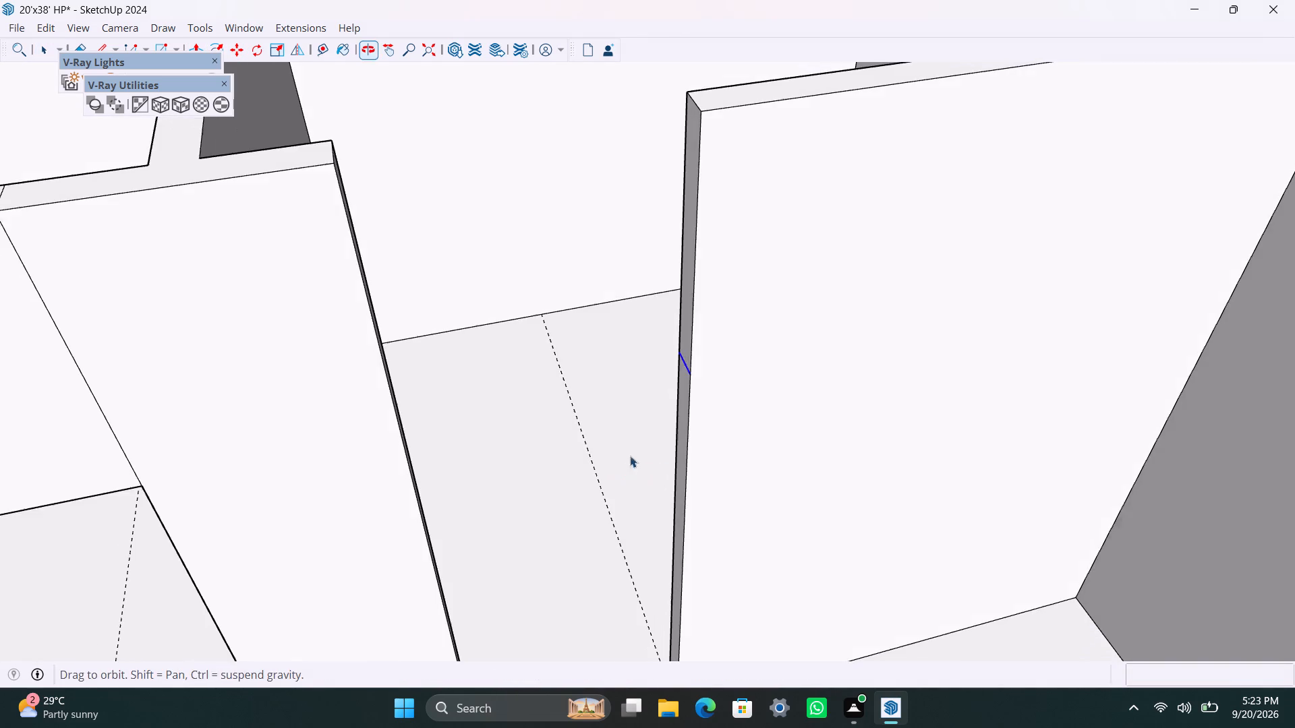
middle_click_drag(630, 456, 630, 473)
scroll(683, 309, "up", 2)
left_click(691, 295)
key("p")
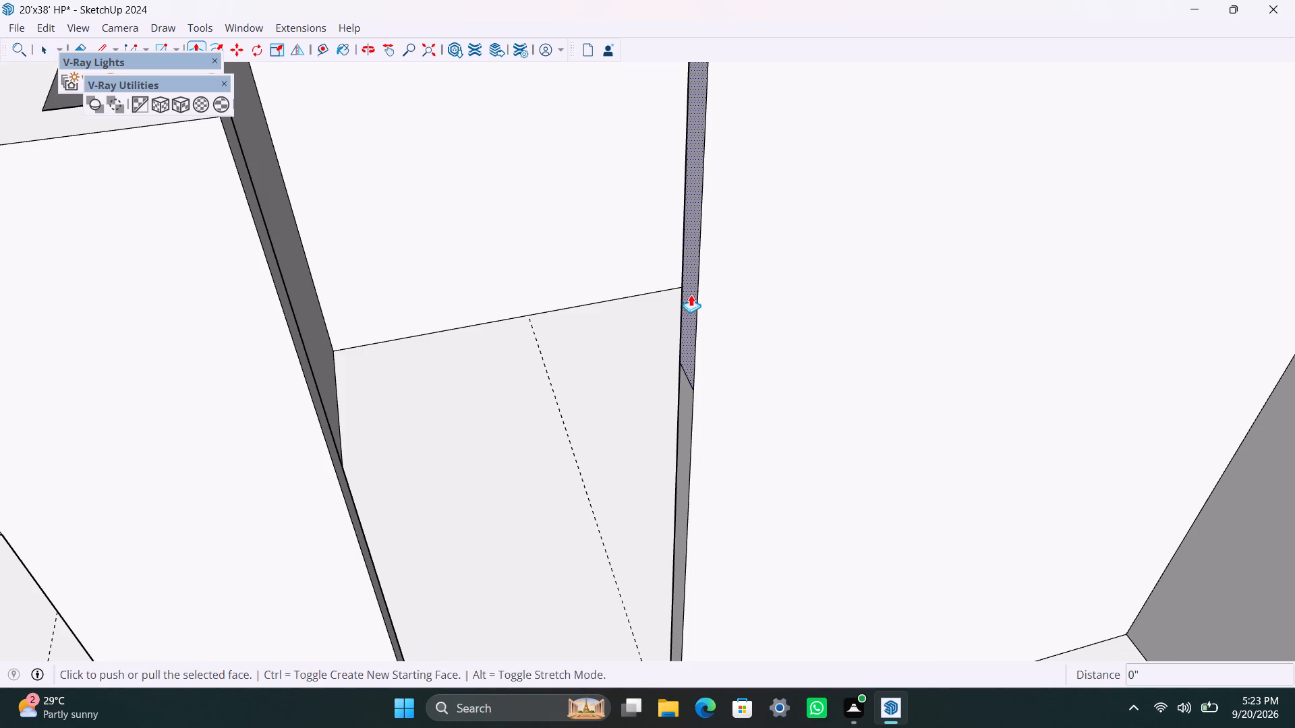
left_click_drag(691, 294, 185, 450)
scroll(220, 436, "down", 16)
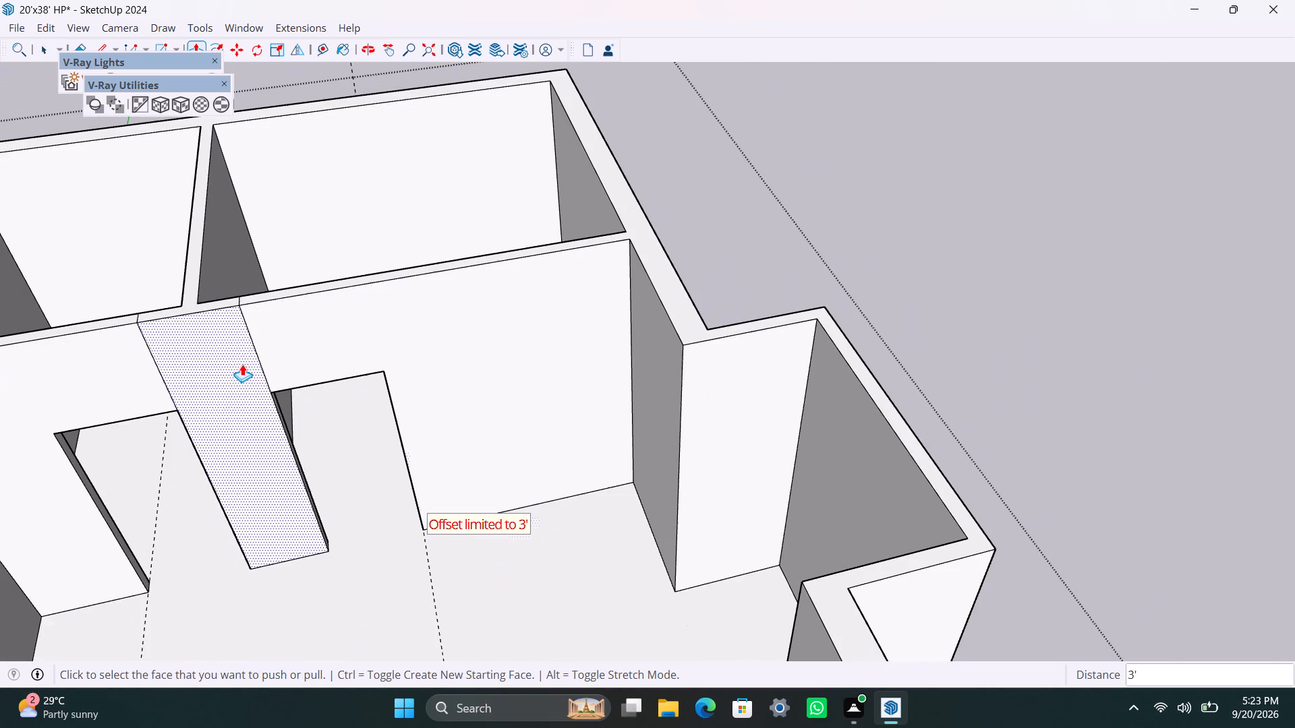
Save the model.
key("ctrl+s")
key("space")
Copy the vertical edge at the projection's inner corner nearest the partition 4.5" along the long wall, toward the partition.
scroll(310, 400, "down", 8)
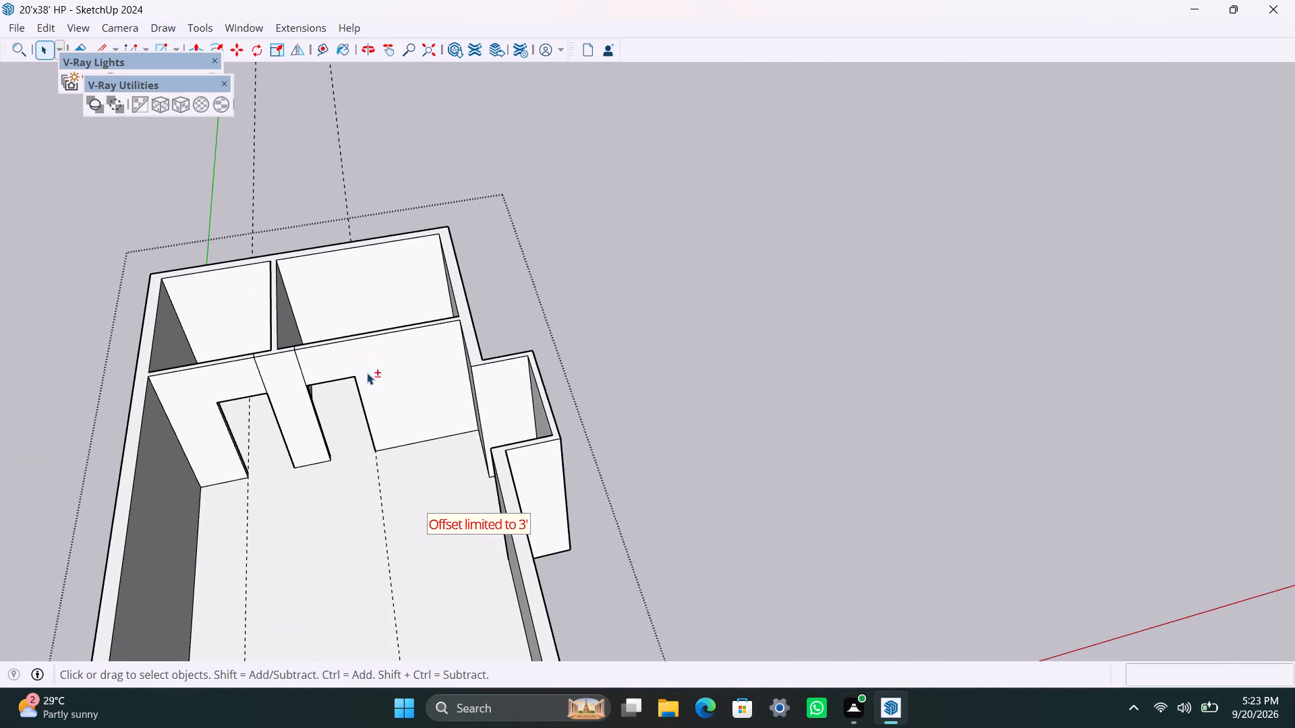
middle_click_drag(367, 373, 362, 335, "shift")
left_click(888, 358)
scroll(285, 424, "down", 3)
middle_click_drag(299, 435, 397, 384, "shift")
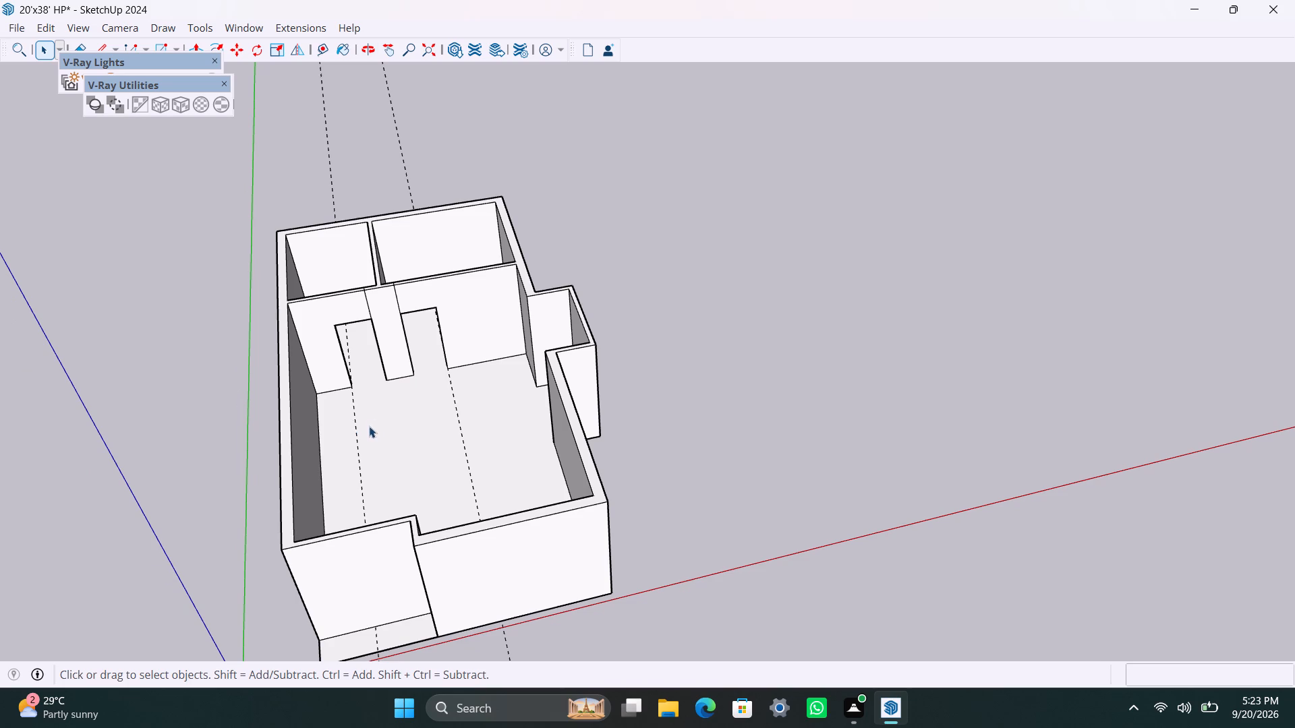
scroll(407, 413, "up", 2)
middle_click_drag(261, 425, 636, 491)
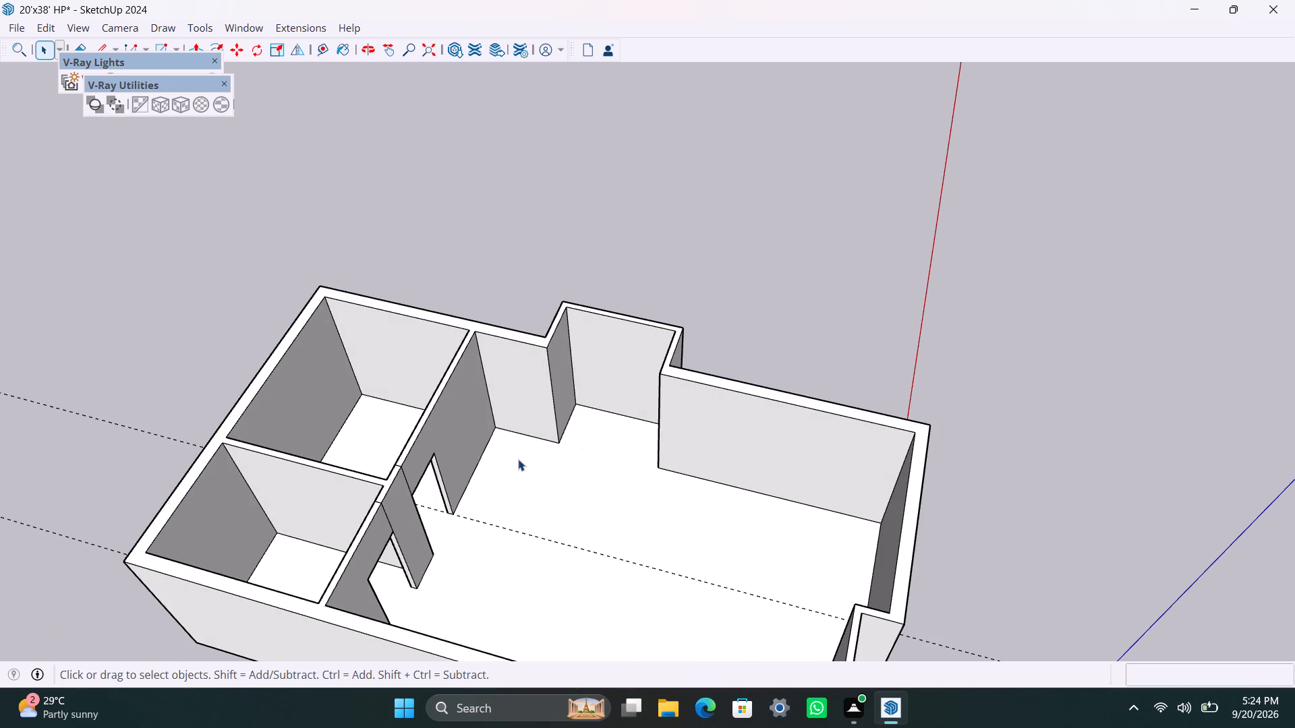
middle_click_drag(517, 461, 636, 499)
scroll(592, 473, "up", 4)
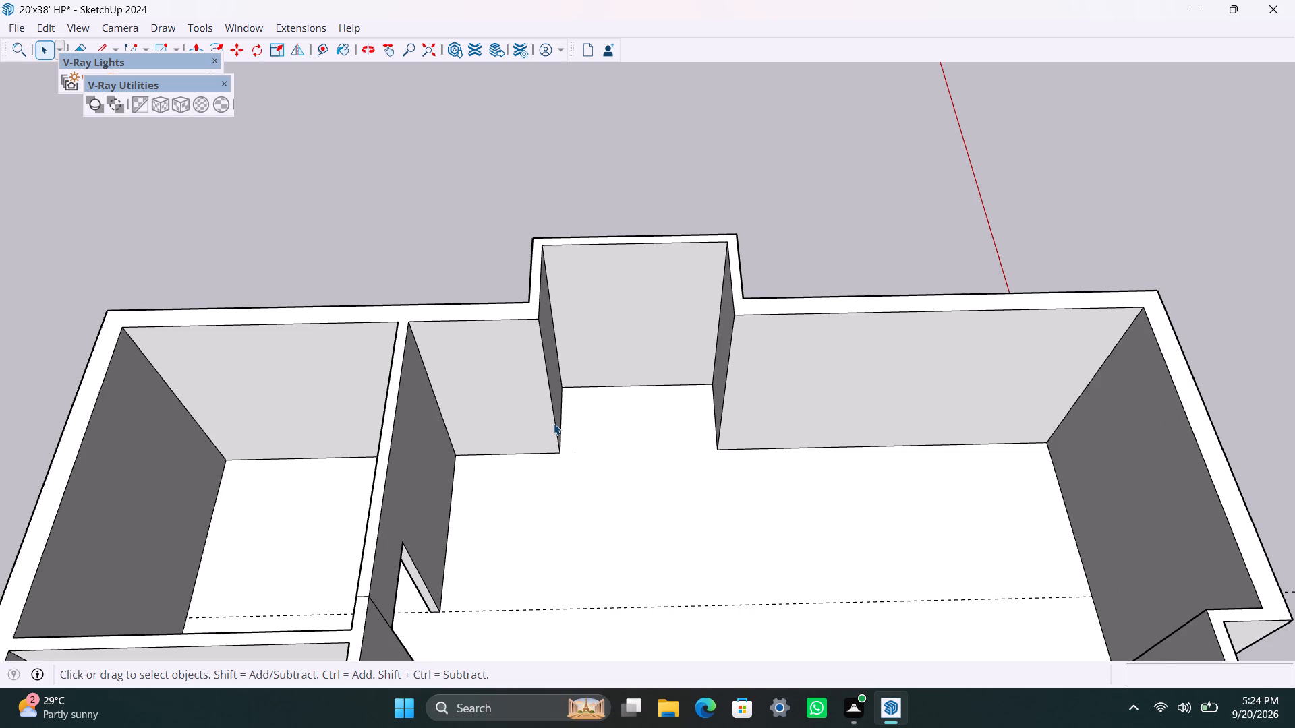
scroll(554, 423, "up", 3)
left_click(554, 425)
double_click(552, 448)
left_click(554, 444)
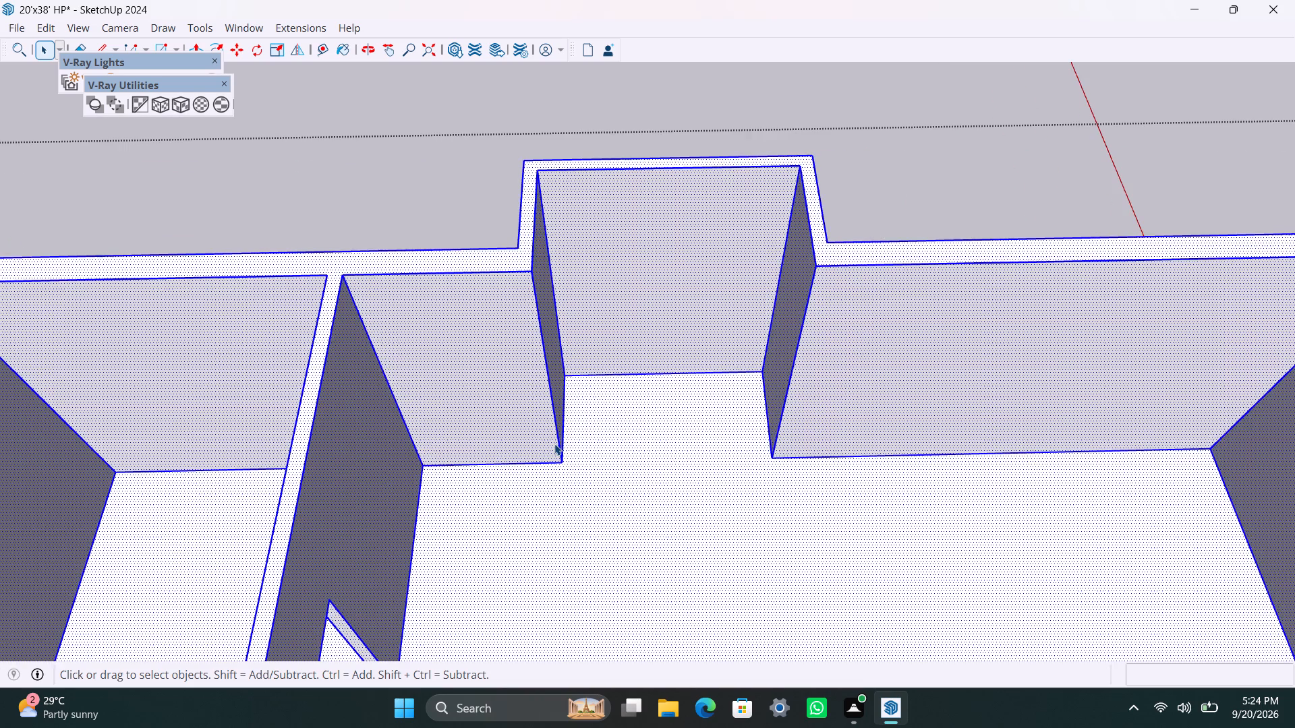
scroll(554, 444, "up", 2)
left_click(558, 442)
key("m")
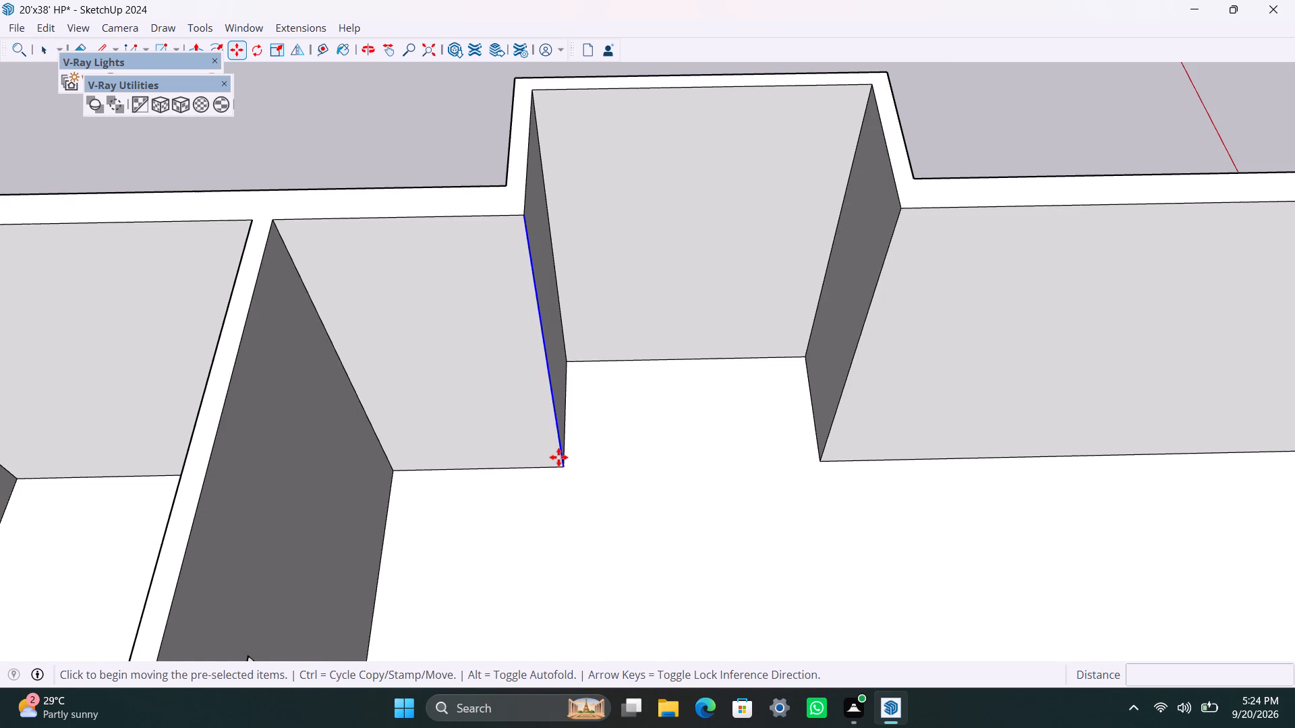
left_click(561, 463)
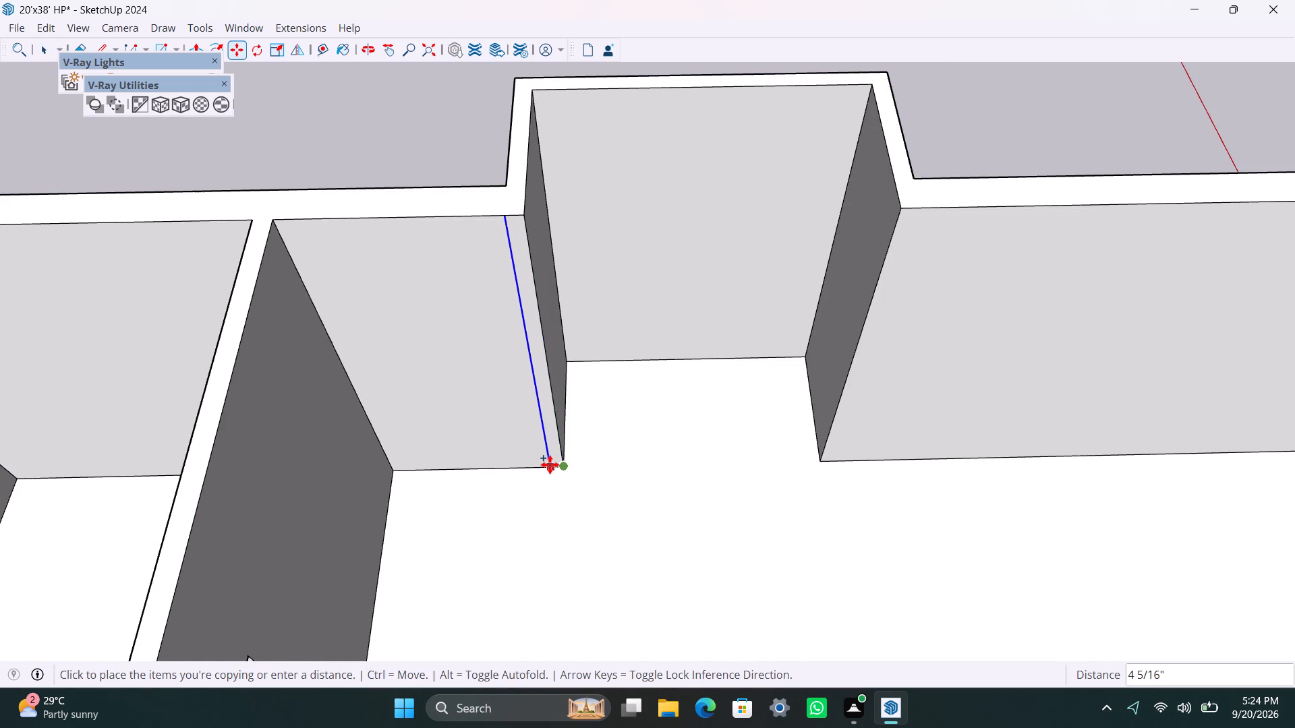
type("4.5\"")
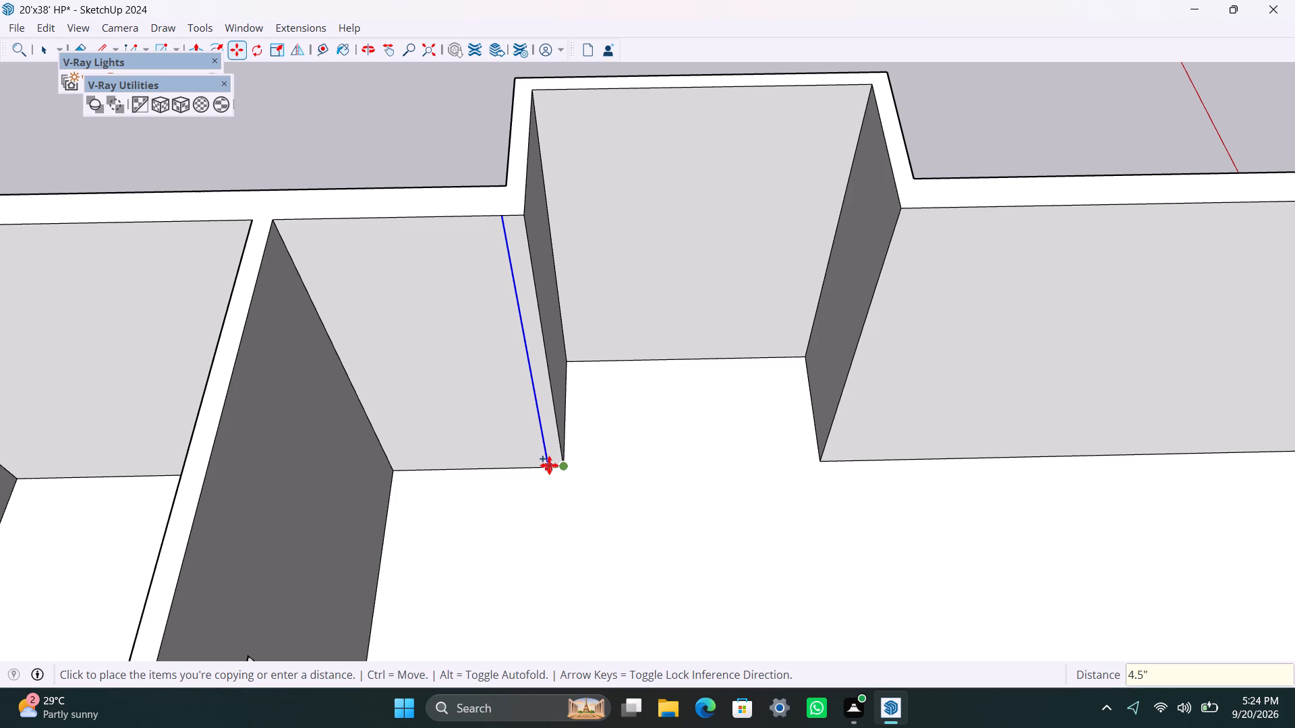
key("Return")
key("space")
Push/Pull the 4.5" strip beside the projection 7' into the room, parallel to the partition.
scroll(549, 406, "down", 6)
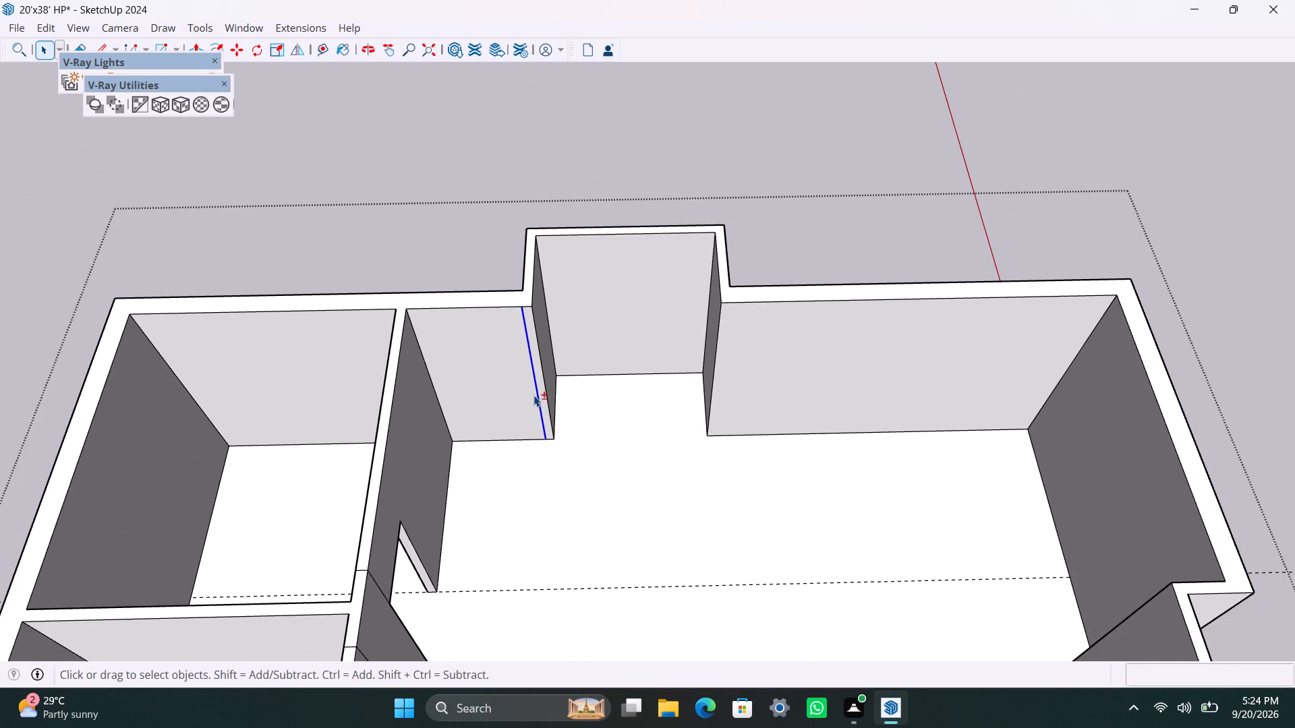
middle_click_drag(534, 395, 531, 336, "shift")
scroll(534, 334, "up", 6)
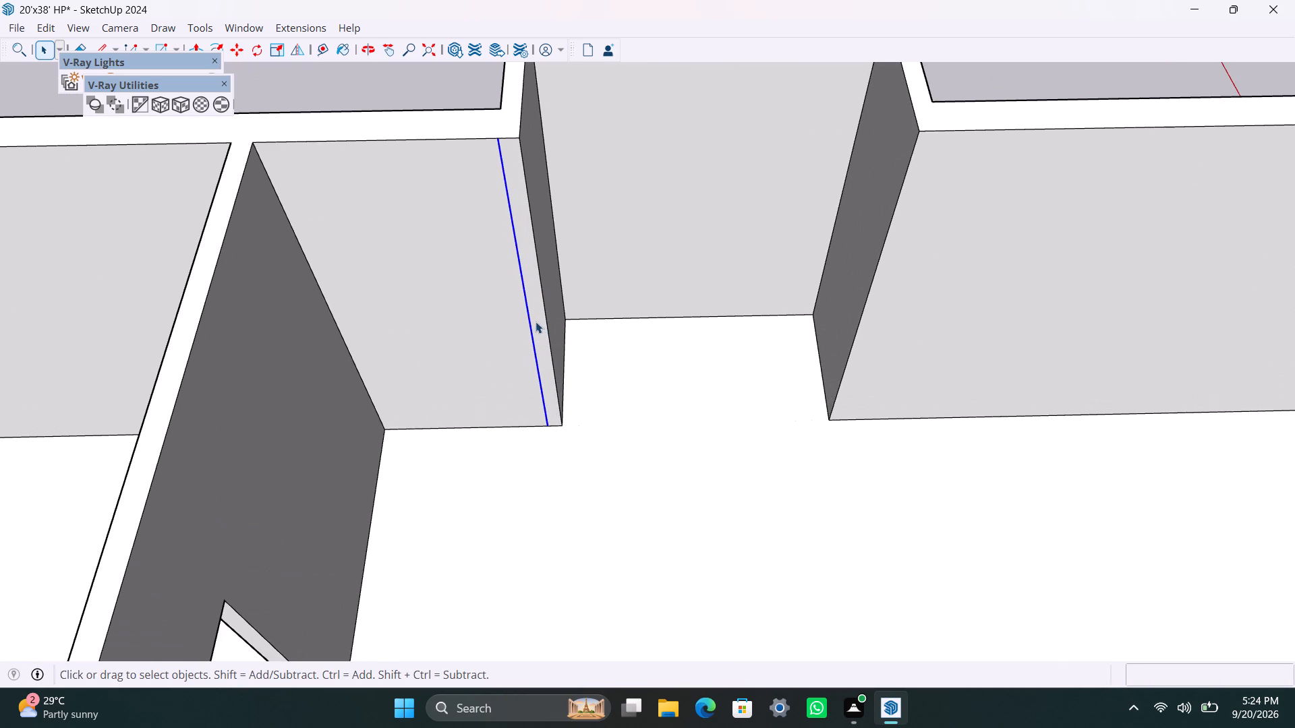
left_click(537, 313)
key("p")
left_click_drag(537, 313, 507, 520)
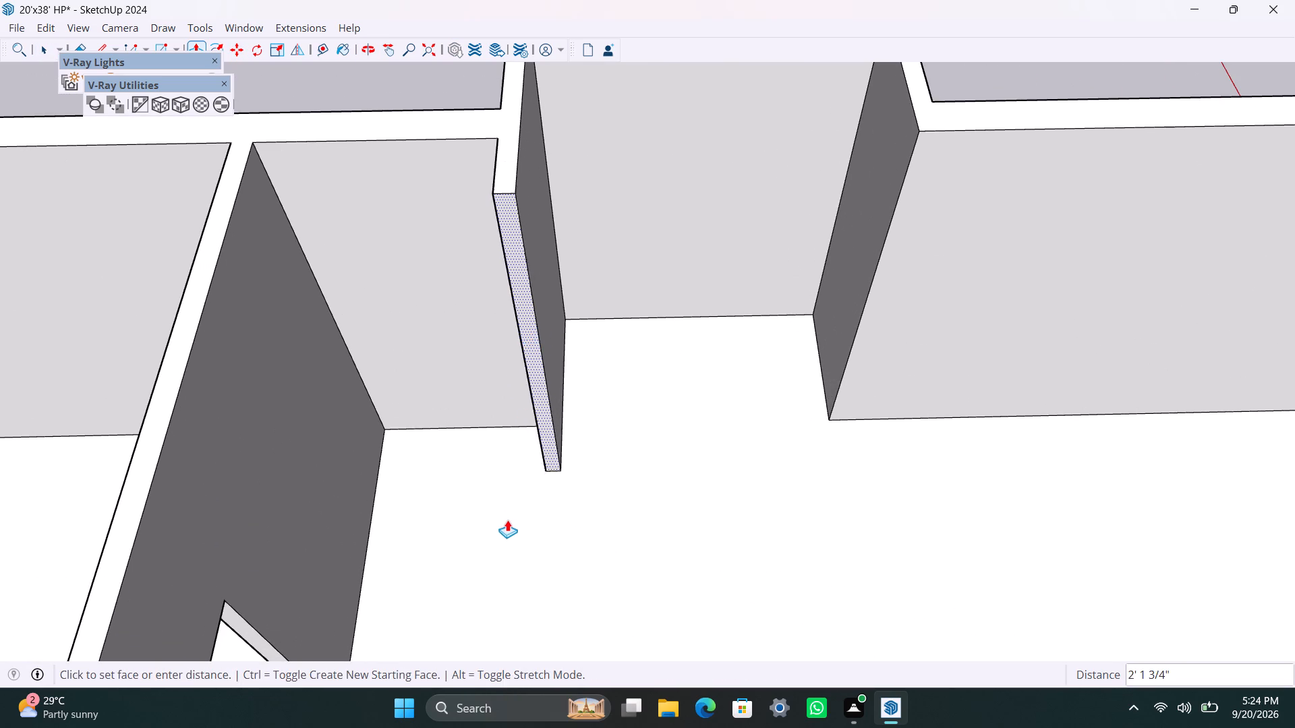
left_click_drag(507, 520, 505, 523)
type("7'")
key("Return")
key("space")
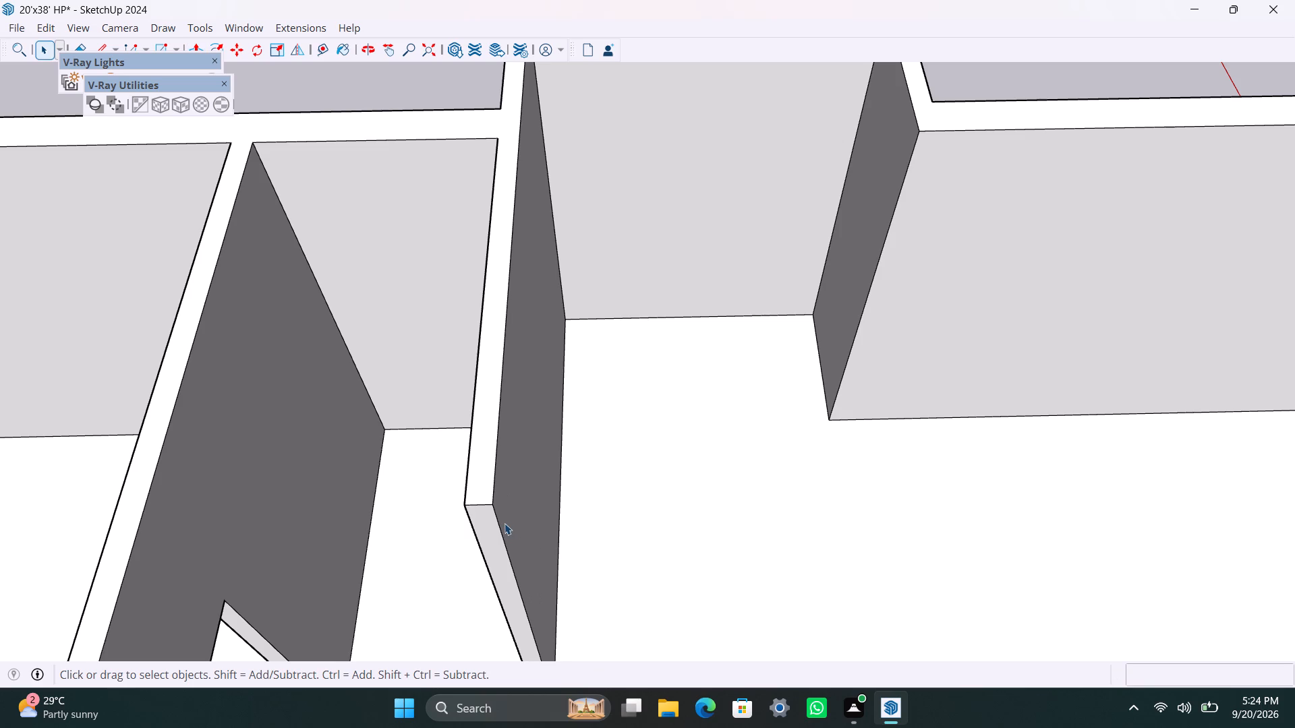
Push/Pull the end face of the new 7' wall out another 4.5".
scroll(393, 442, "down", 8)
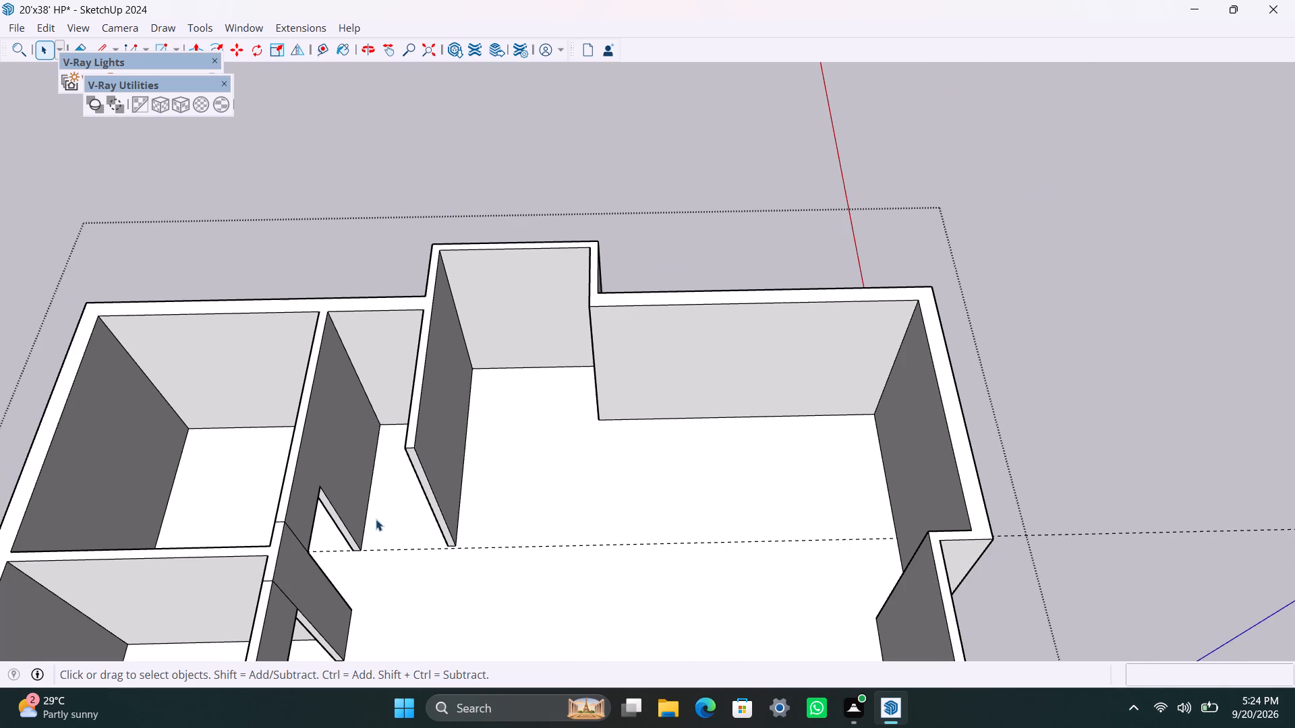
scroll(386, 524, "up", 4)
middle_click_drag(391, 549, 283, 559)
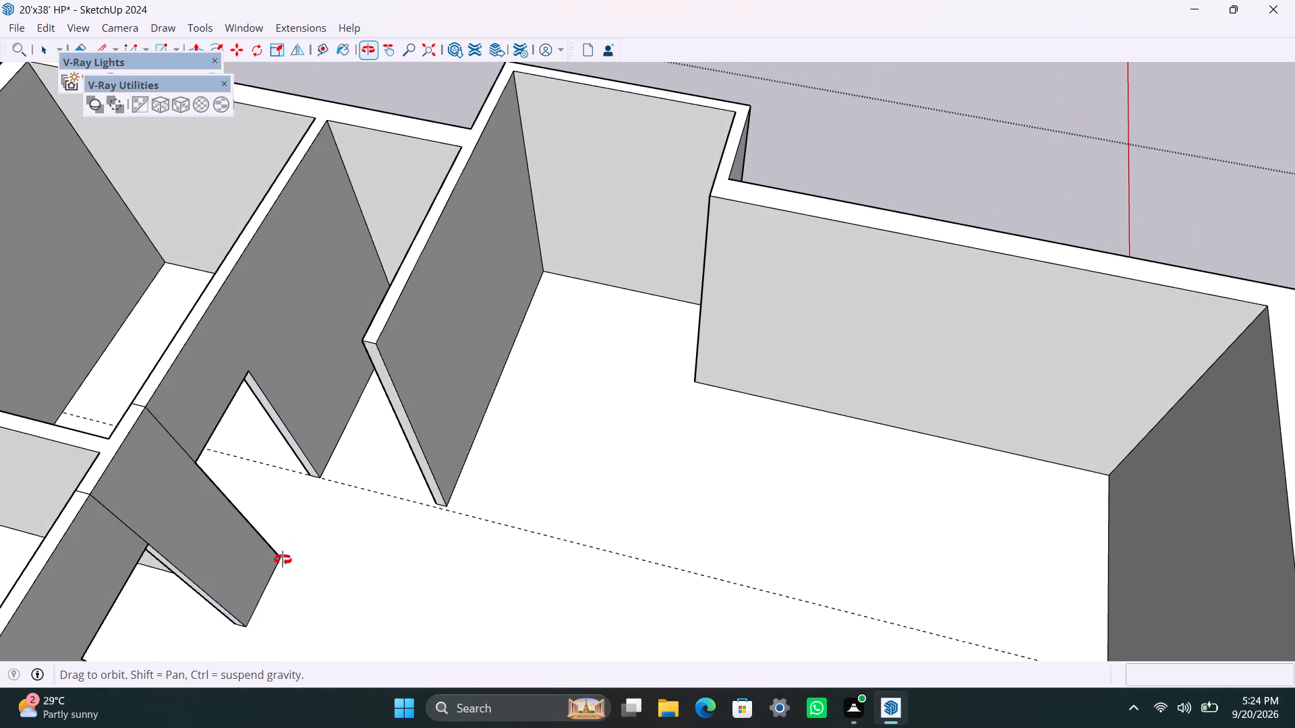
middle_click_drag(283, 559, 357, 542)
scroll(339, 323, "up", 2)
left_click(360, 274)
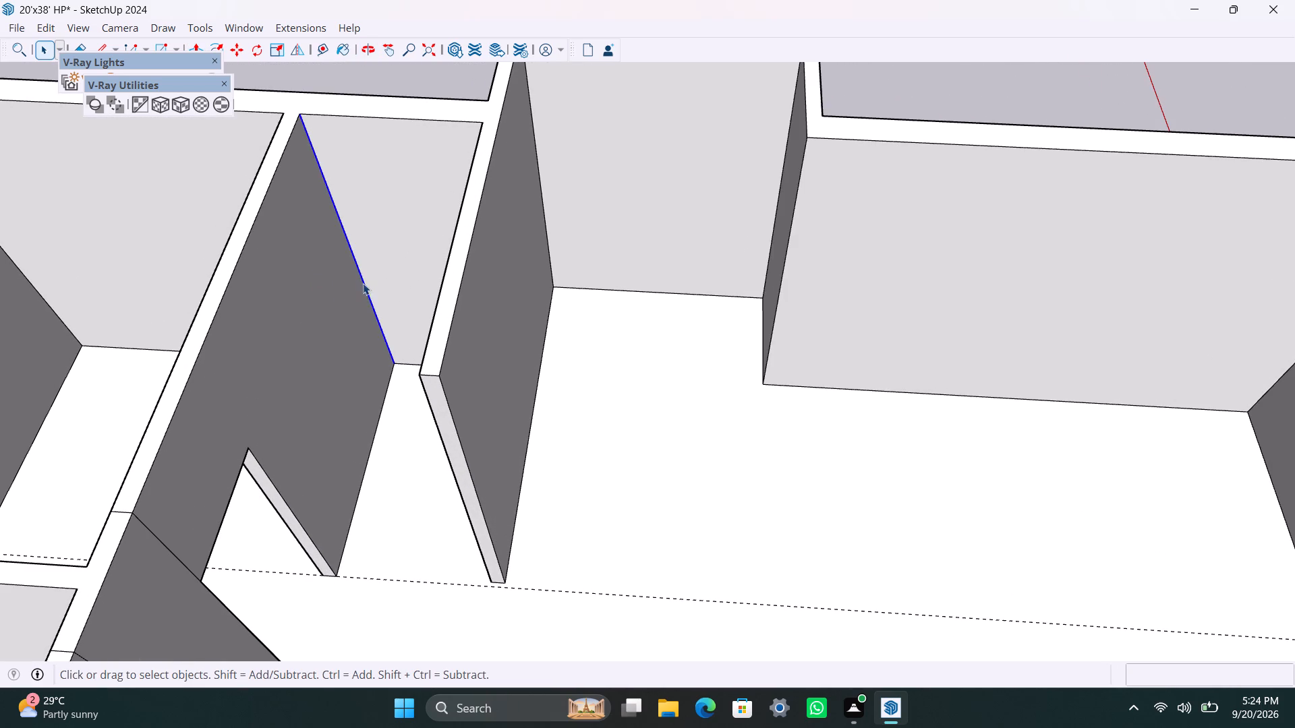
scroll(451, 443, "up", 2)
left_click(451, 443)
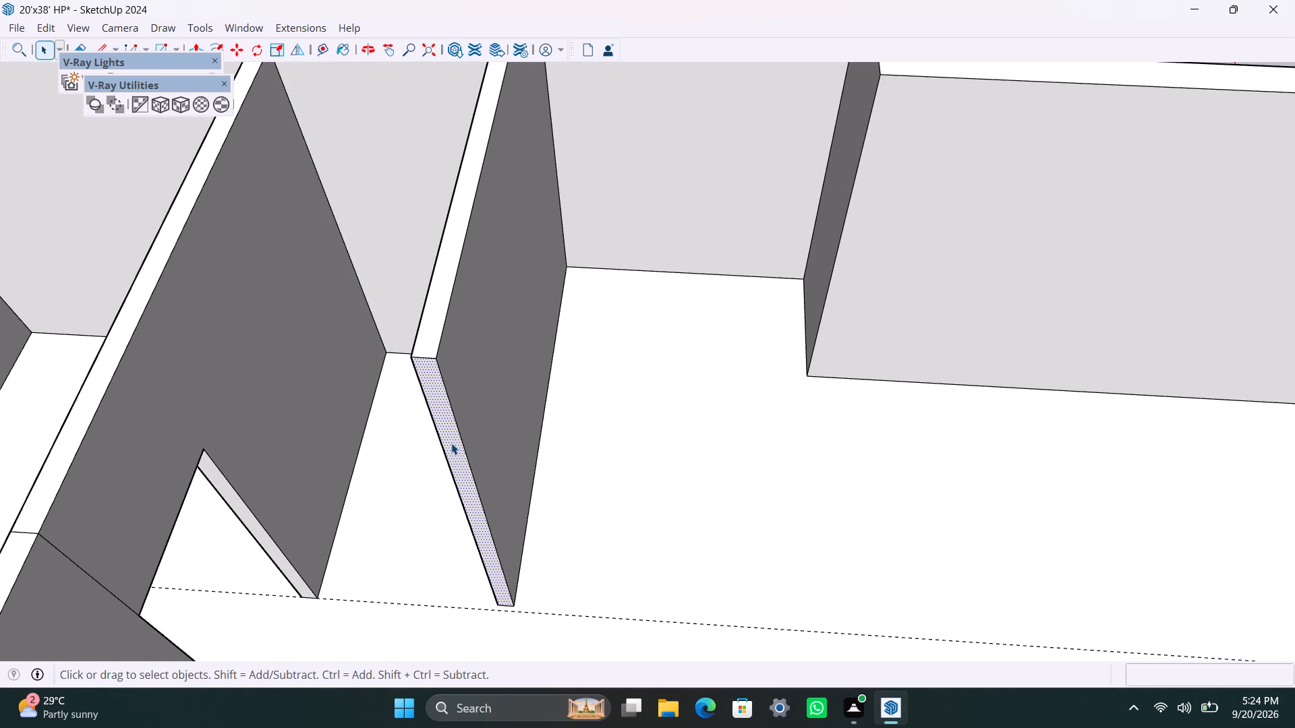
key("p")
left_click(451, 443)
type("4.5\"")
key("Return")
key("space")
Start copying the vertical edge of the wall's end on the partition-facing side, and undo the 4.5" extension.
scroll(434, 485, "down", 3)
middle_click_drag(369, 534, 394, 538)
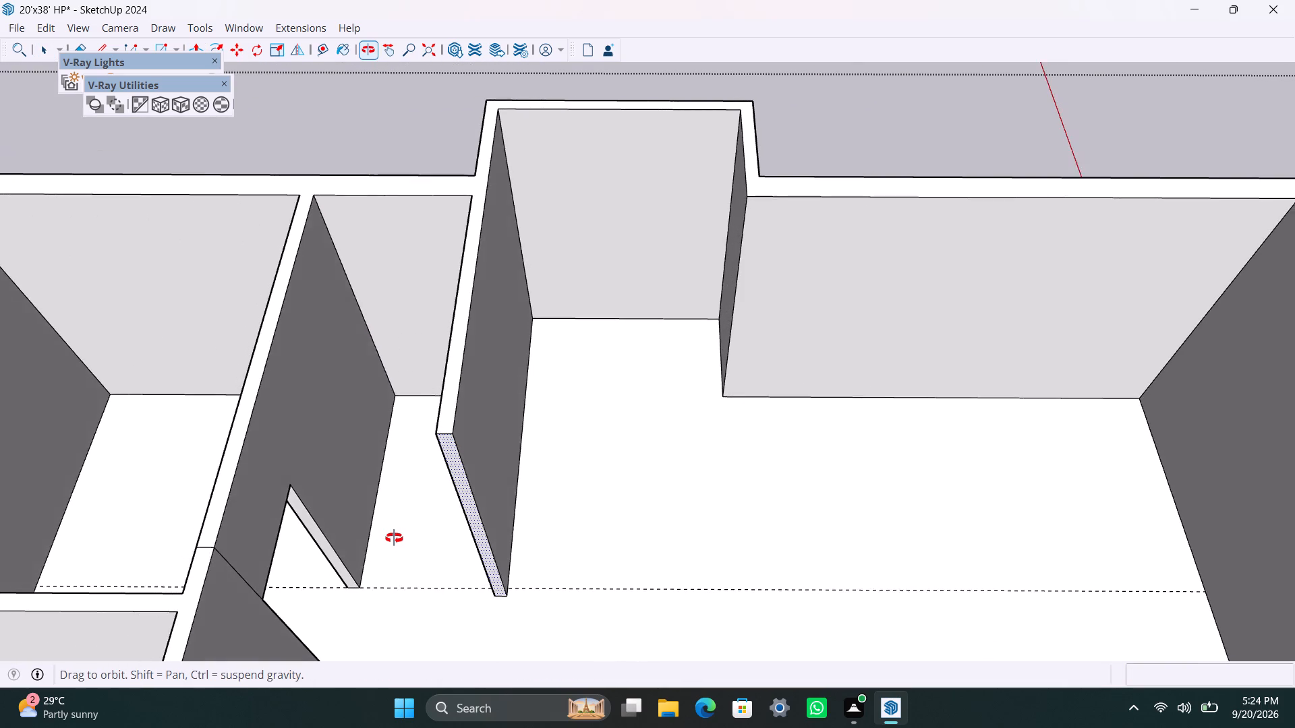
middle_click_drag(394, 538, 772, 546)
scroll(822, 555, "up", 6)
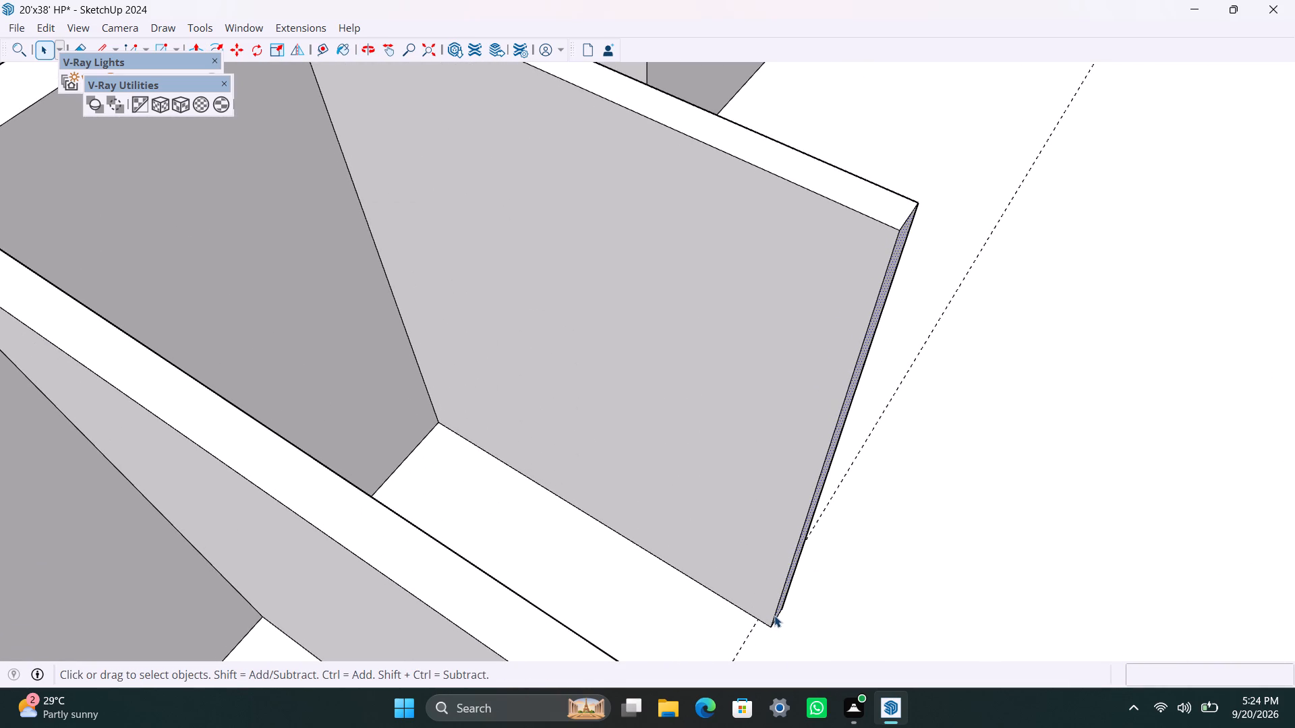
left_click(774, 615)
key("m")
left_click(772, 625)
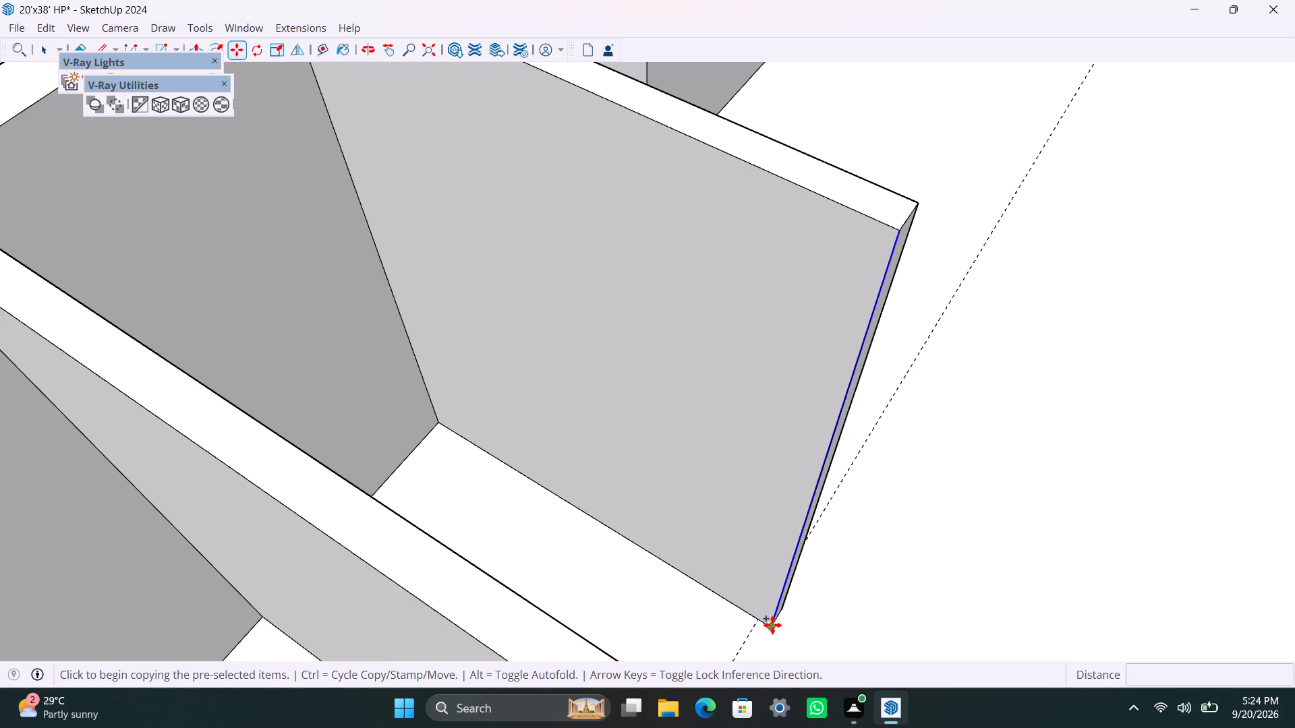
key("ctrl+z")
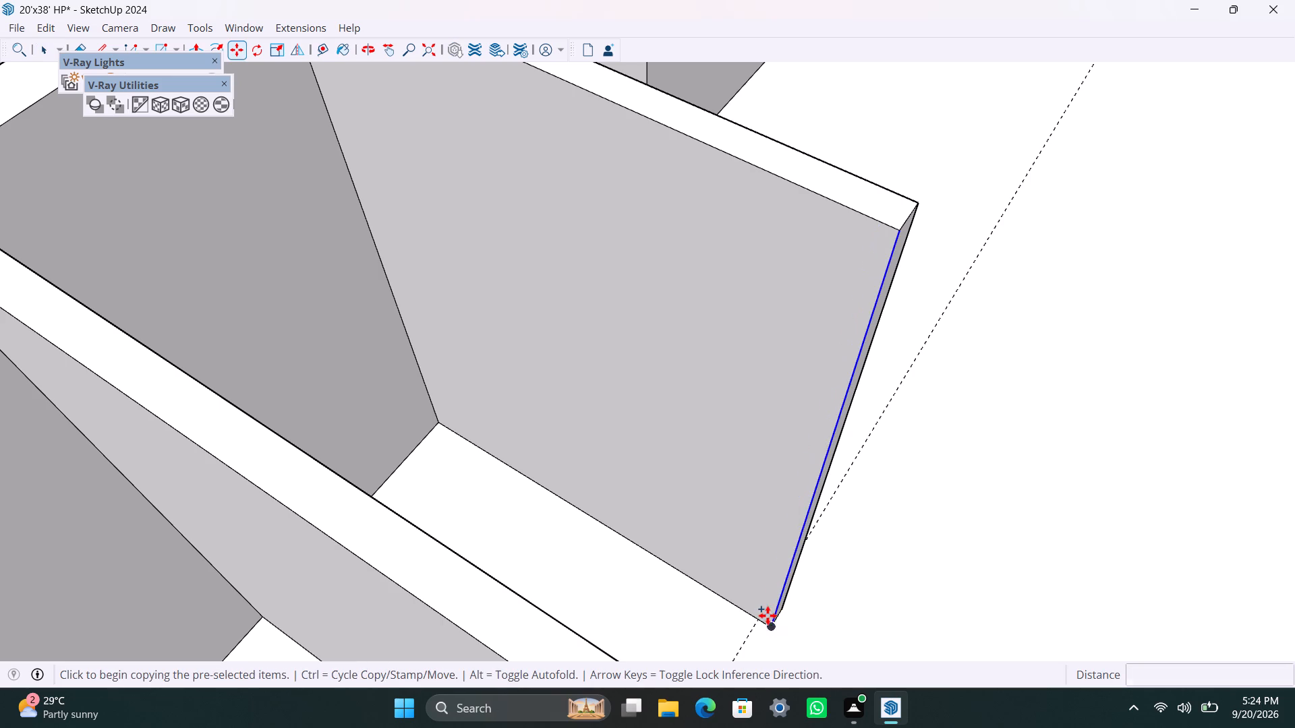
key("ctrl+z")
Copy the partition-facing vertical edge of the 7' wall's end 4.5" back along the wall.
left_click(754, 614)
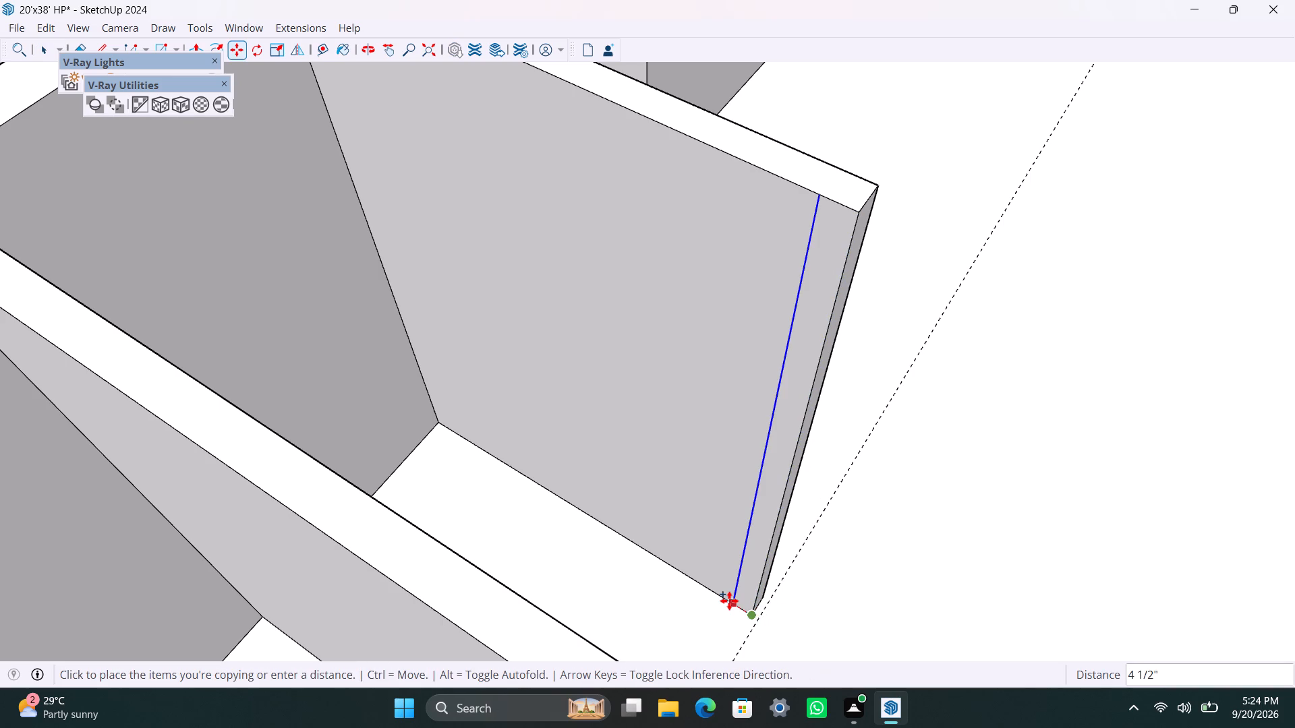
type("4.5\"")
key("Return")
key("space")
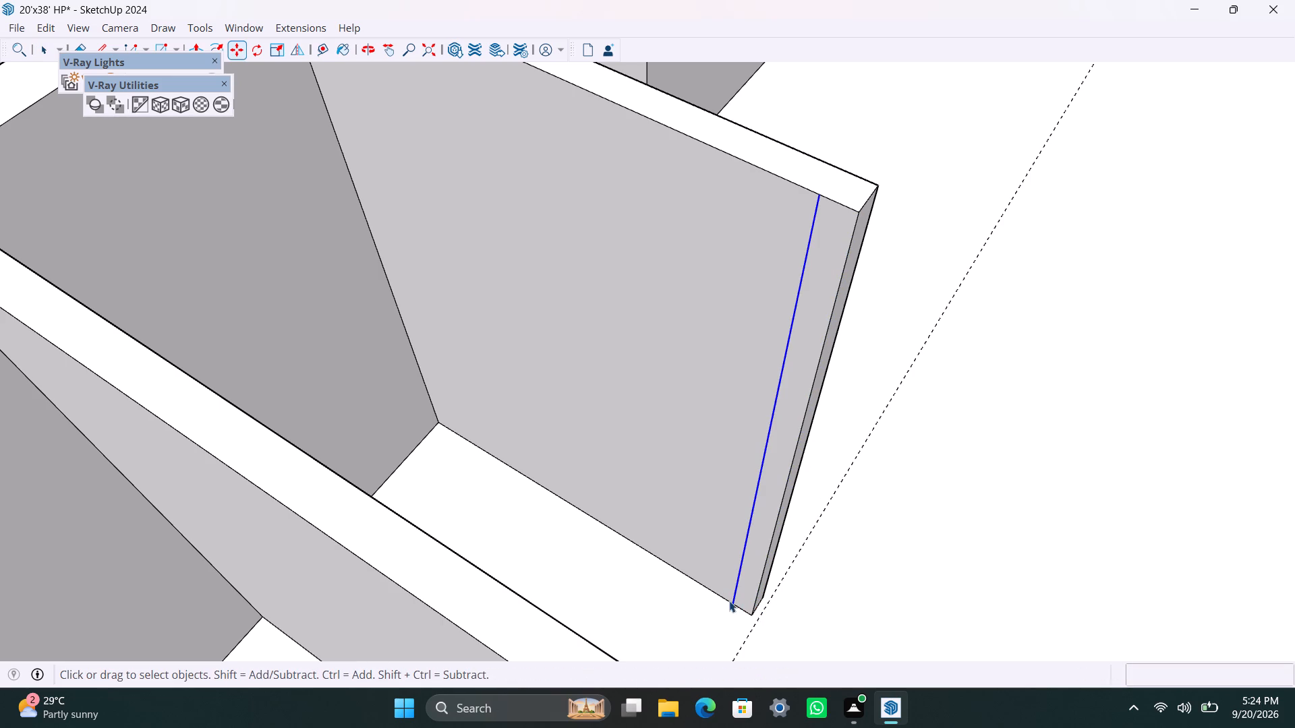
Push/Pull the 4.5" strip at the 7' wall's end 6" toward the partition to form a short return.
scroll(605, 512, "down", 8)
scroll(676, 483, "up", 3)
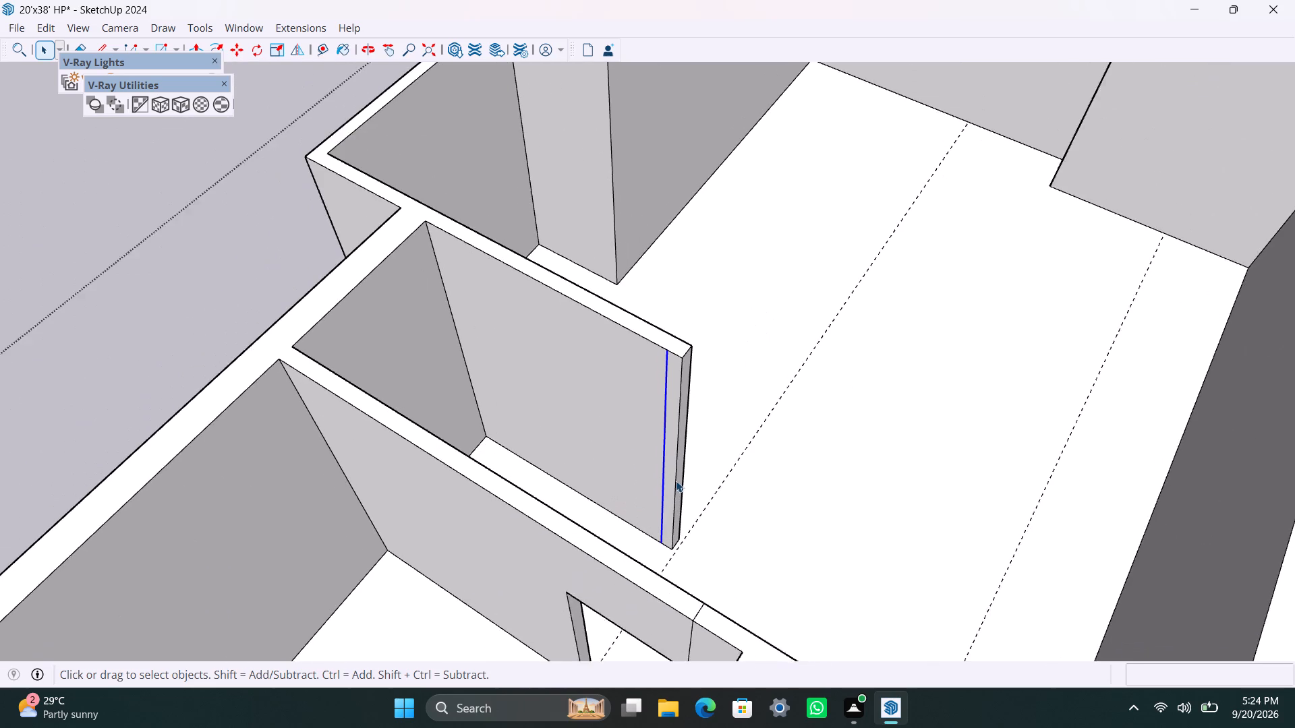
scroll(676, 481, "up", 1)
left_click(672, 458)
key("p")
left_click_drag(671, 458, 656, 473)
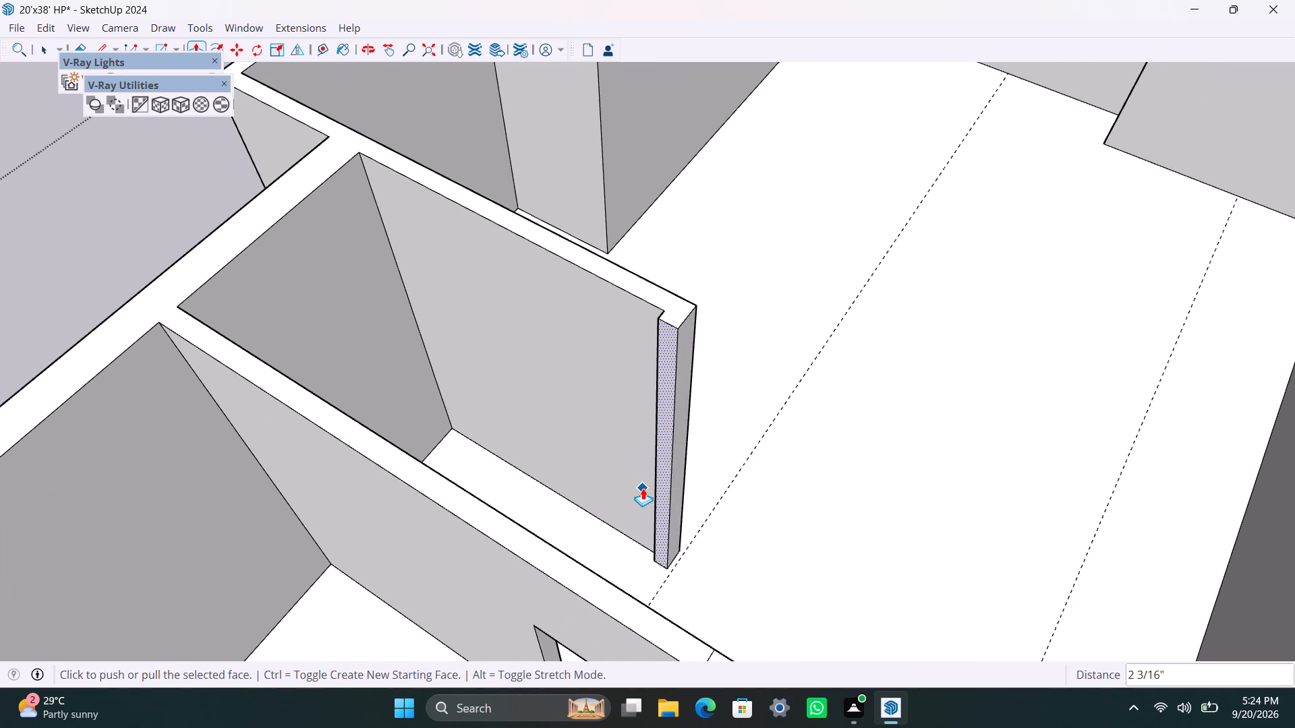
type("6\"")
key("Return")
key("space")
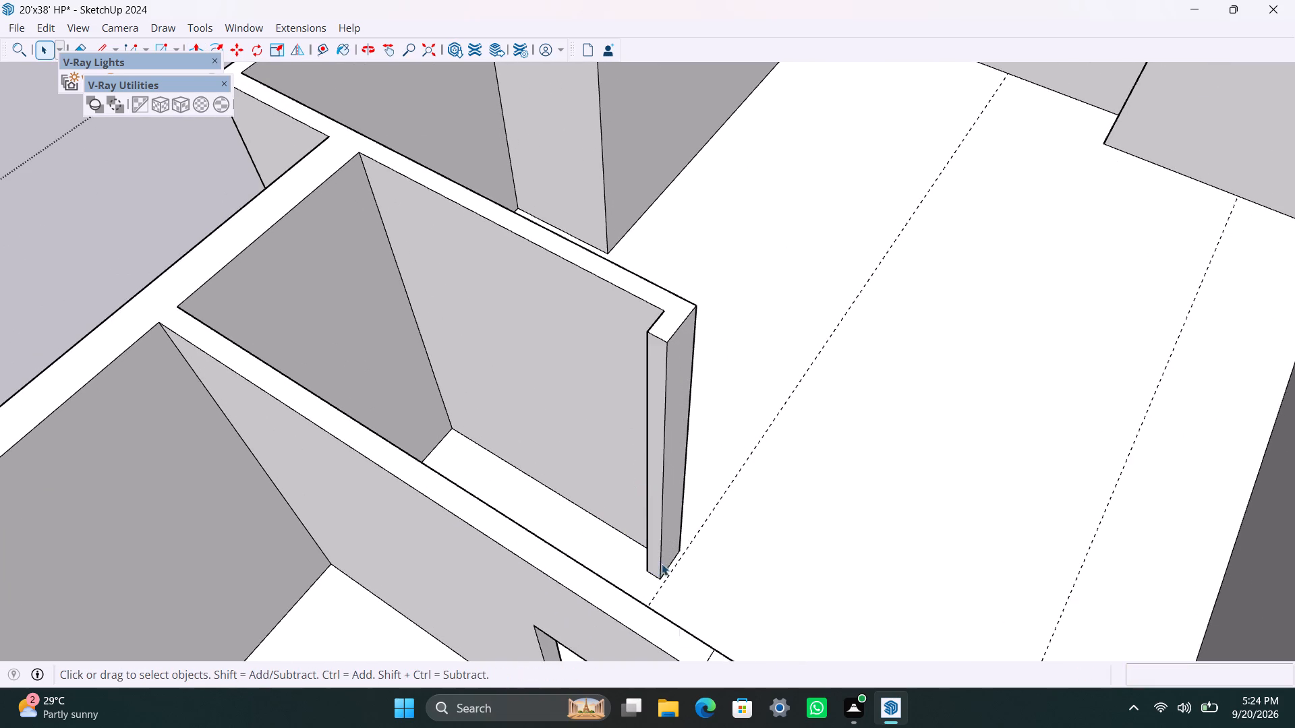
Copy the vertical corner edge where the partition meets the projection-side long wall 7' along the partition, toward the door opening.
scroll(662, 553, "down", 5)
scroll(684, 466, "down", 3)
middle_click_drag(697, 481, 0, 428)
scroll(496, 355, "down", 2)
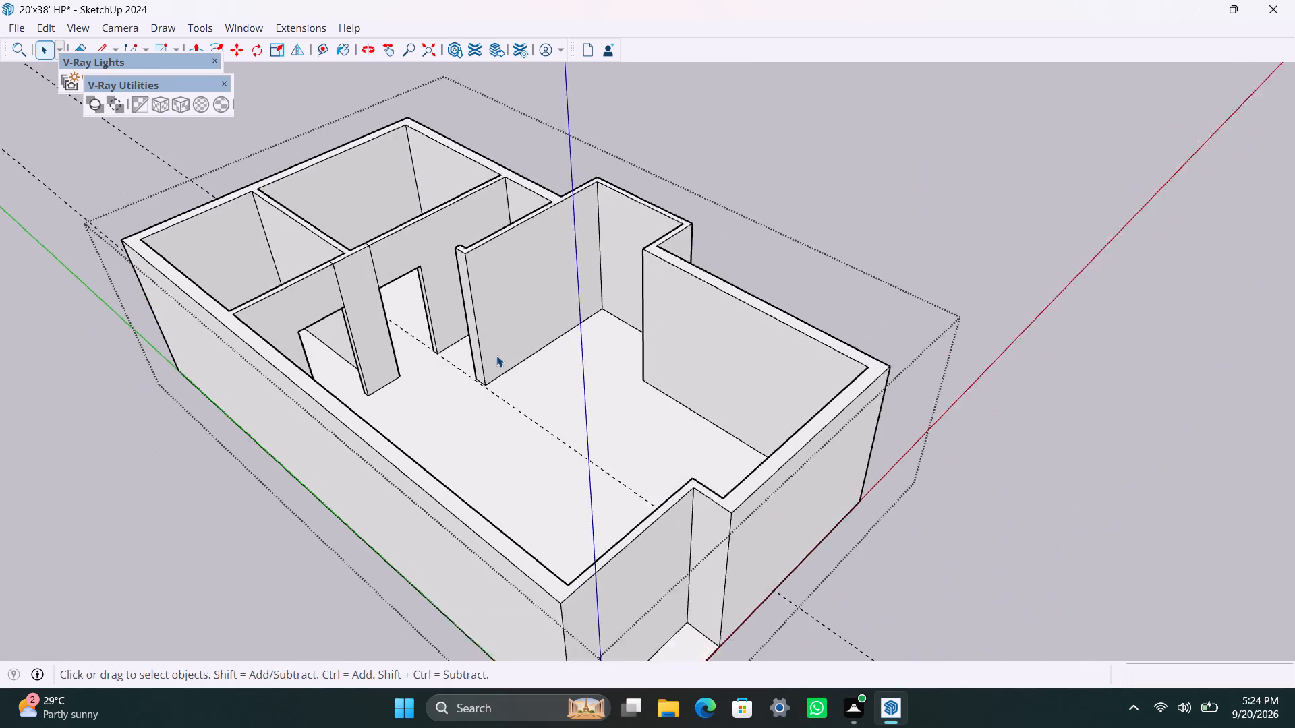
scroll(496, 355, "down", 1)
middle_click_drag(496, 351, 559, 578, "shift")
scroll(542, 481, "up", 3)
middle_click_drag(544, 485, 560, 548)
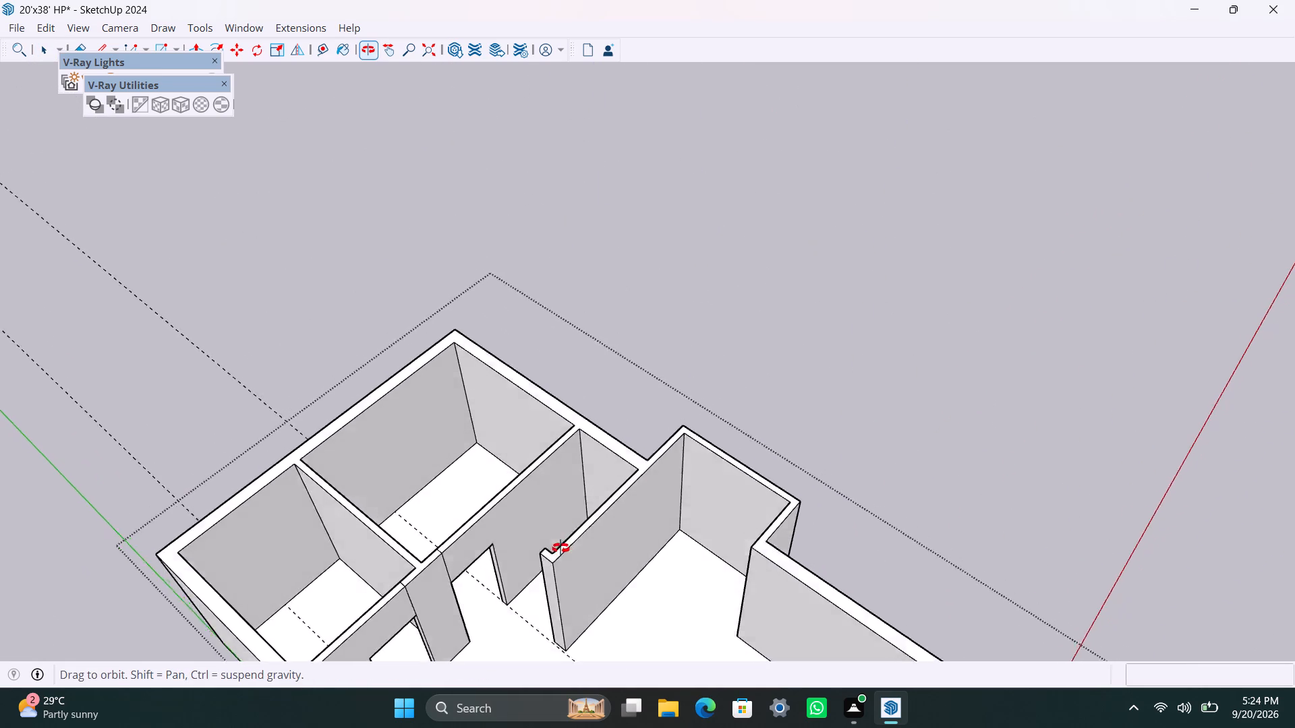
middle_click_drag(560, 548, 556, 573)
scroll(544, 547, "up", 4)
middle_click_drag(529, 493, 515, 457, "shift")
scroll(548, 445, "up", 2)
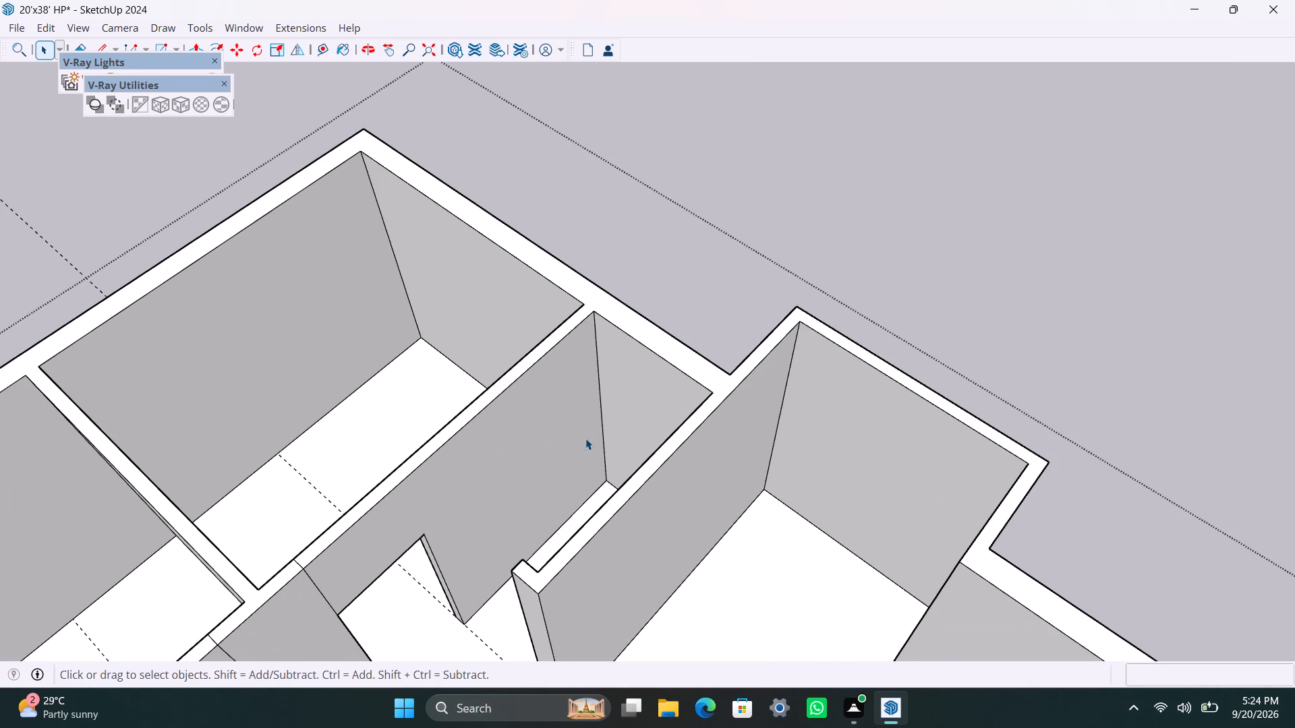
left_click(601, 412)
scroll(627, 486, "up", 1)
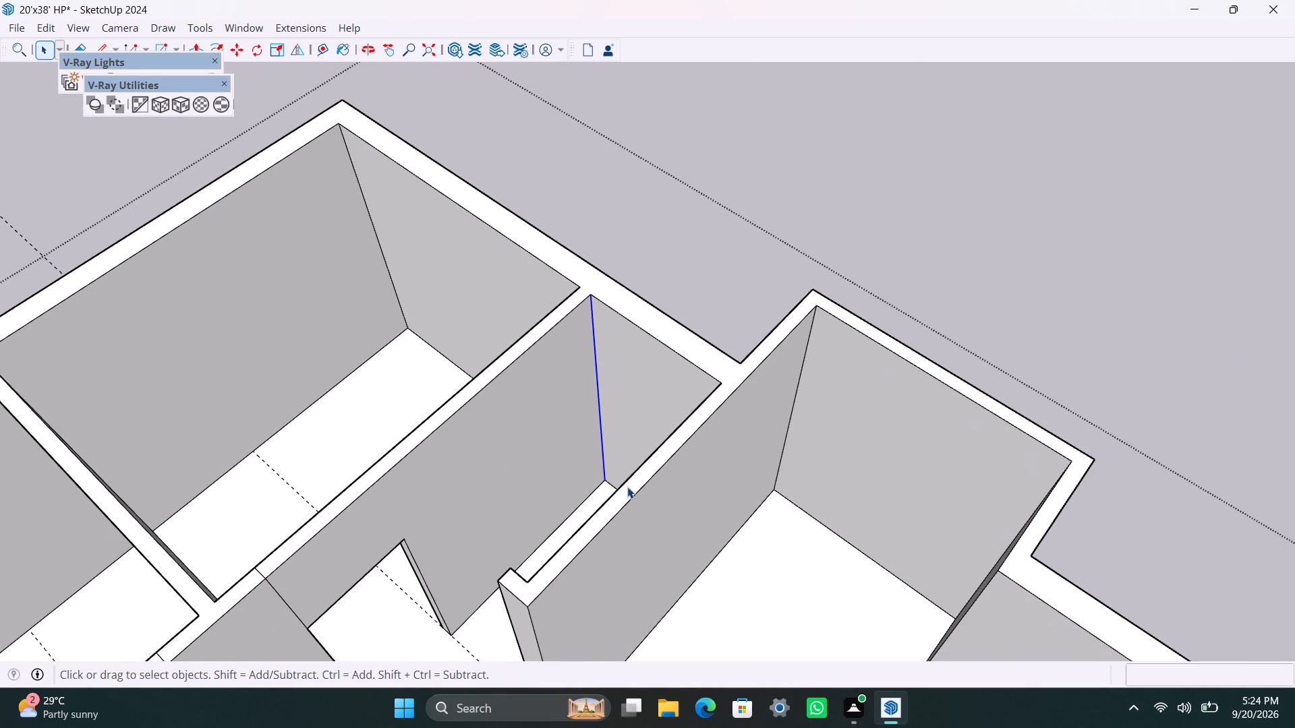
key("m")
left_click_drag(606, 477, 600, 481)
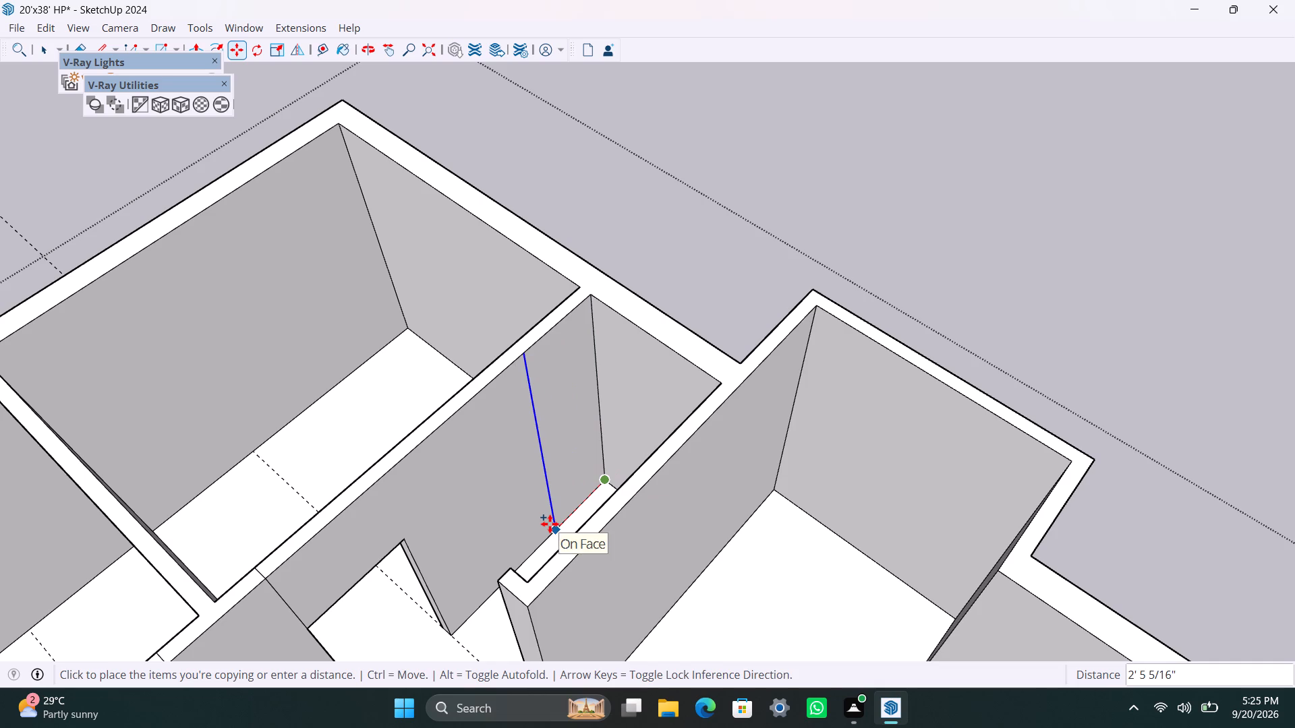
type("7'")
key("Return")
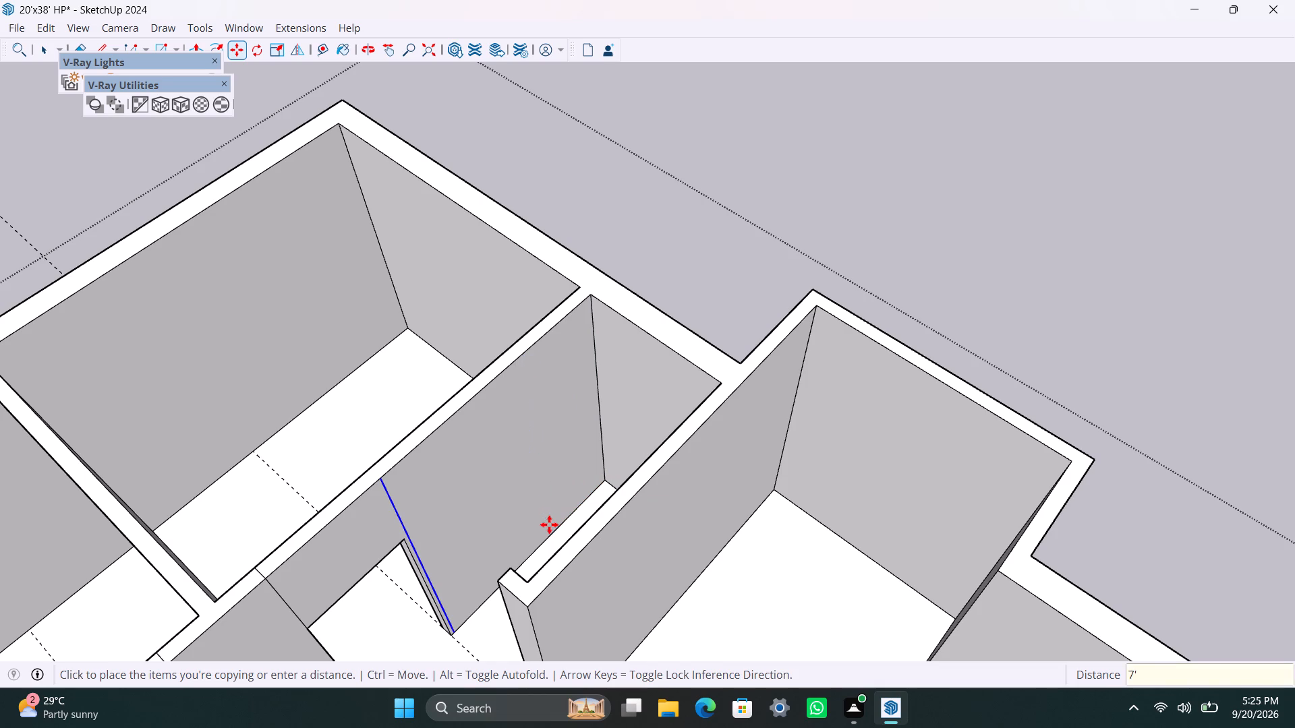
key("space")
Copy the new vertical edge on the partition 4.5" back toward the projection-side long wall.
scroll(467, 633, "up", 3)
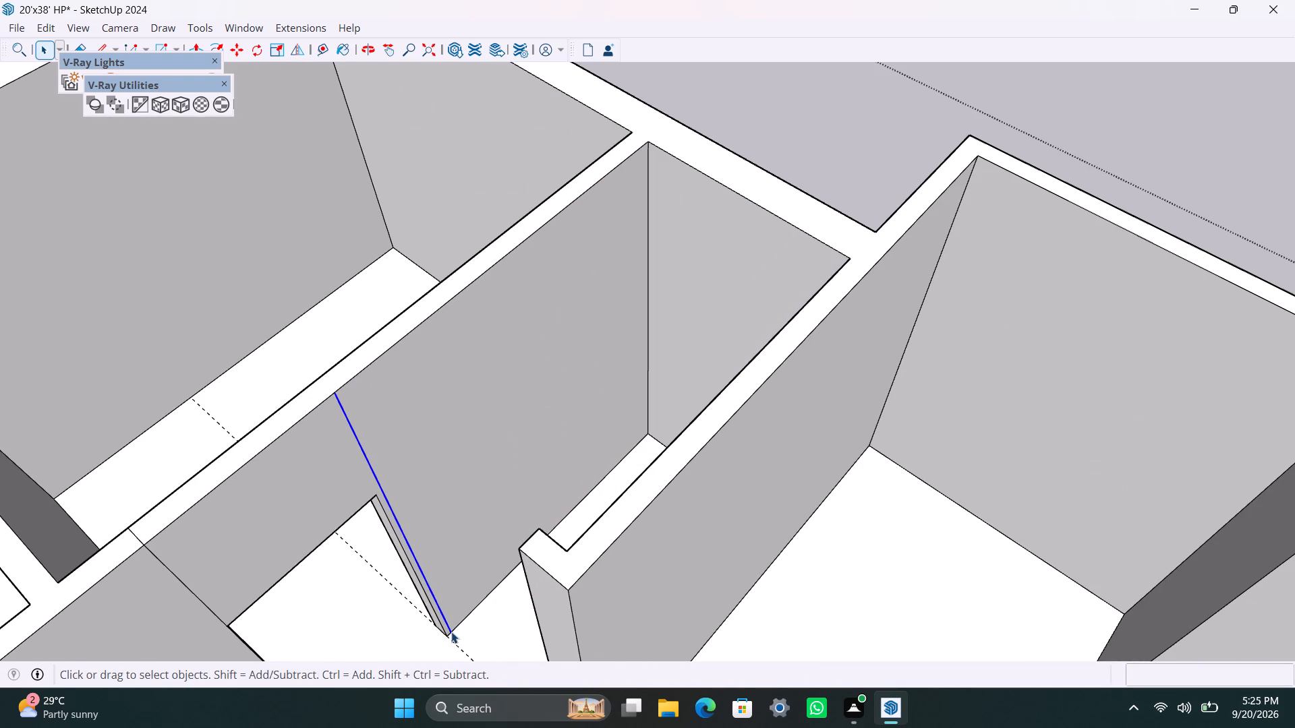
key("m")
left_click(451, 631)
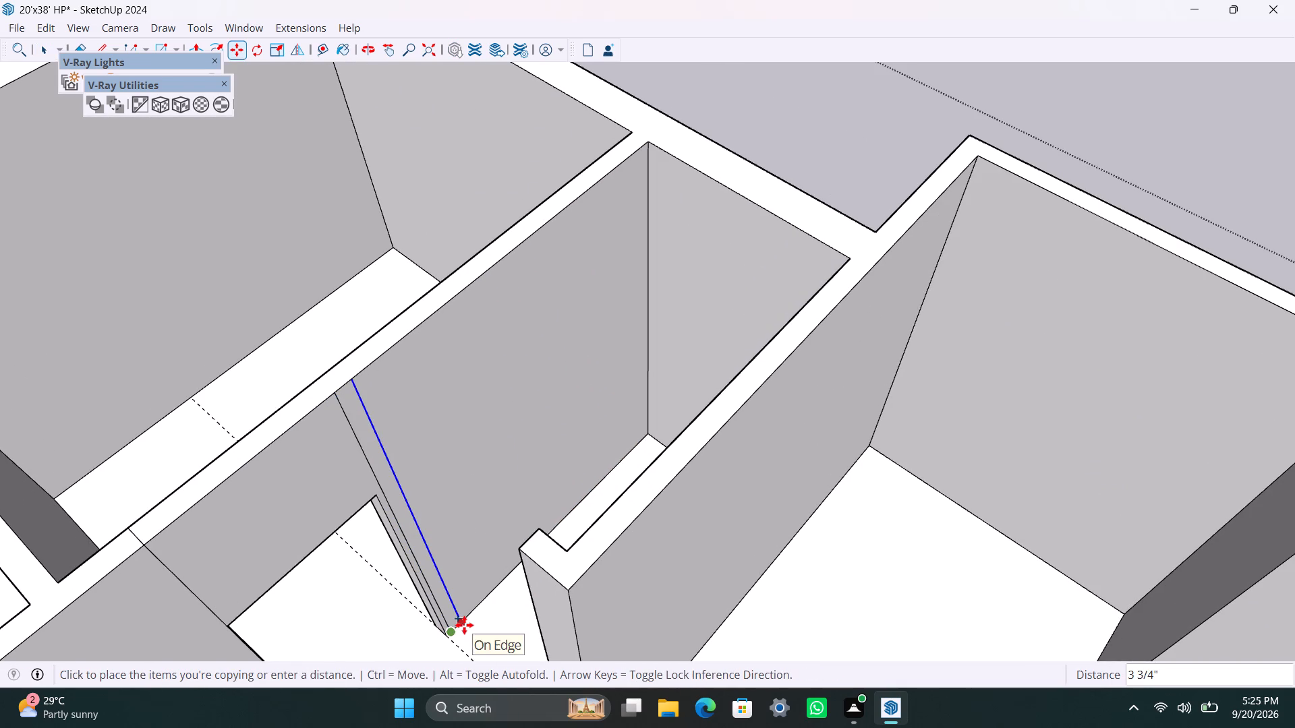
type("4.5\"")
key("Return")
key("space")
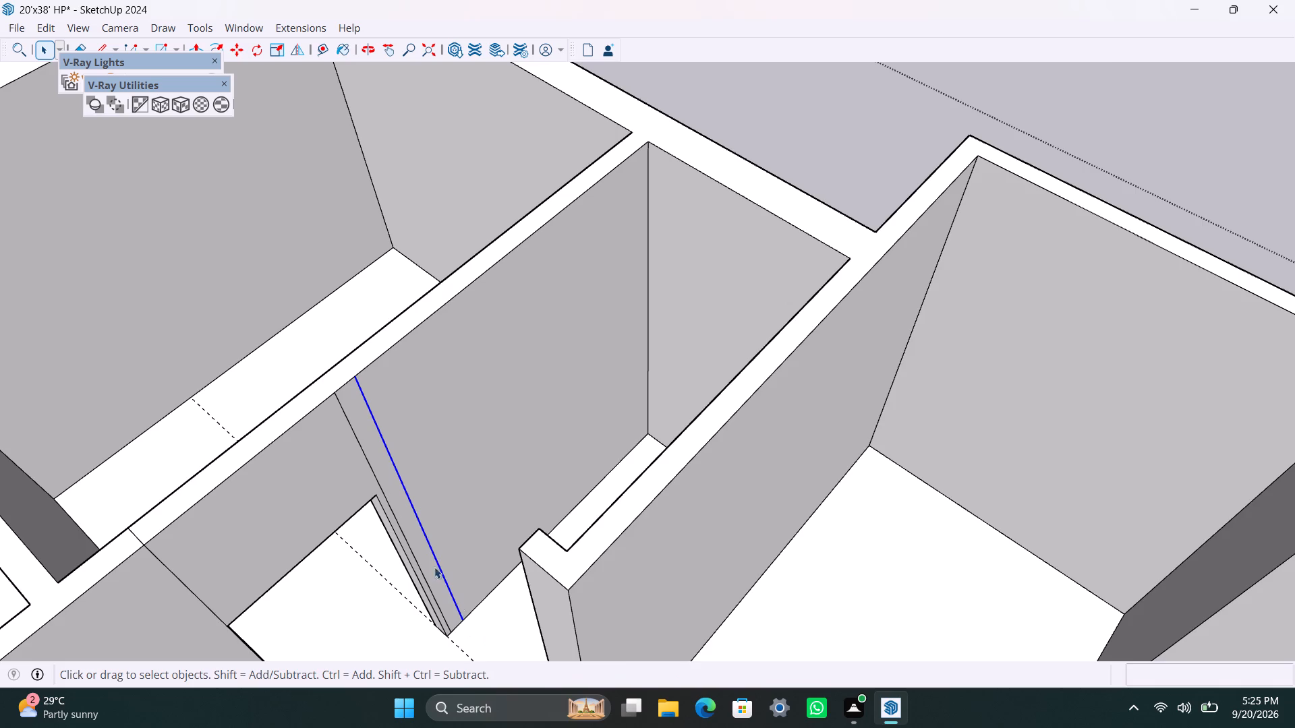
Push/Pull the 4.5" vertical strip on the partition 6" toward the 7' wall's short return.
scroll(411, 546, "up", 4)
left_click(406, 514)
key("p")
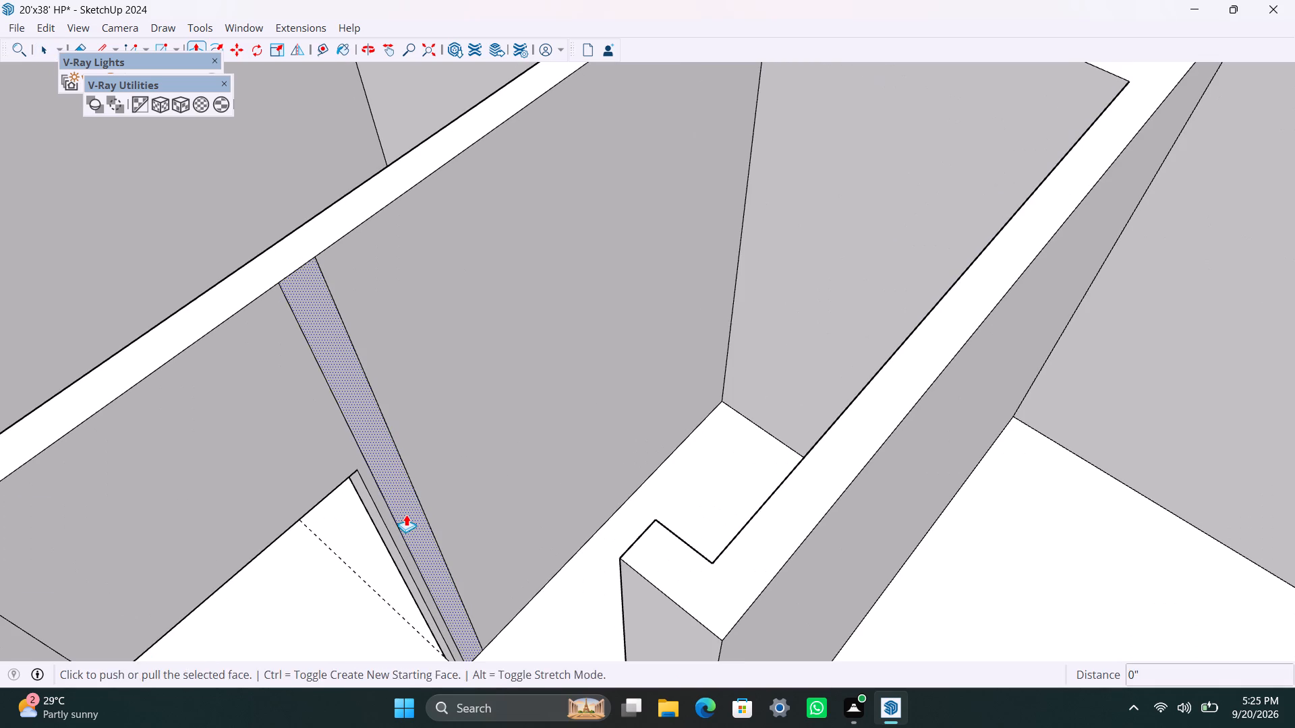
left_click_drag(406, 514, 451, 548)
type("6\"")
key("Return")
key("space")
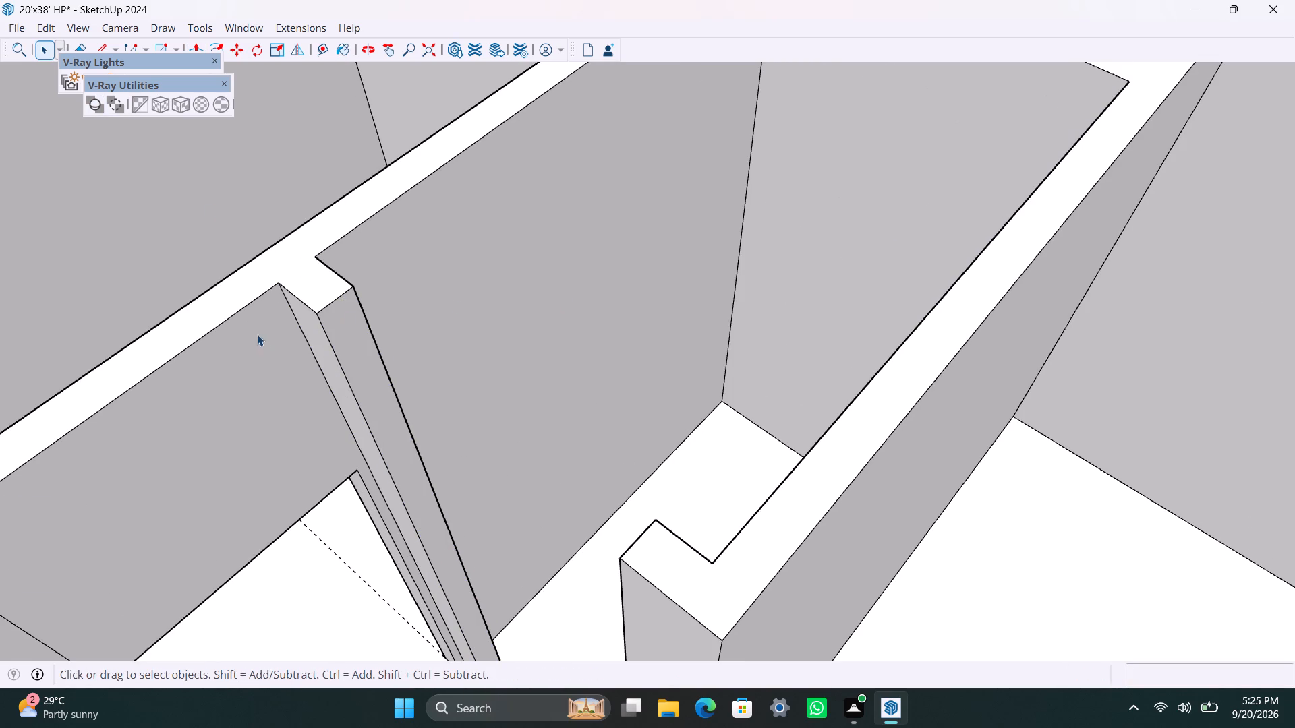
Copy the top end edge of the new 6" return on the partition 3' straight down its end face.
left_click(337, 302)
key("m")
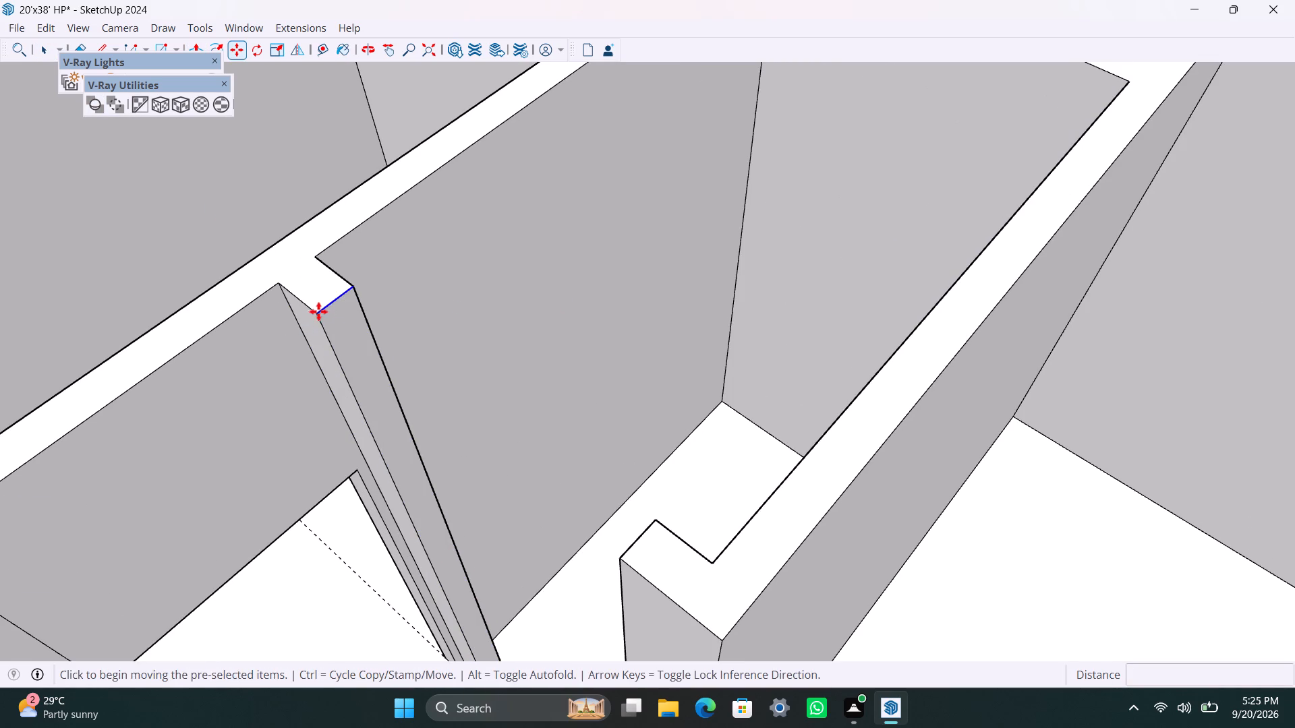
left_click(312, 314)
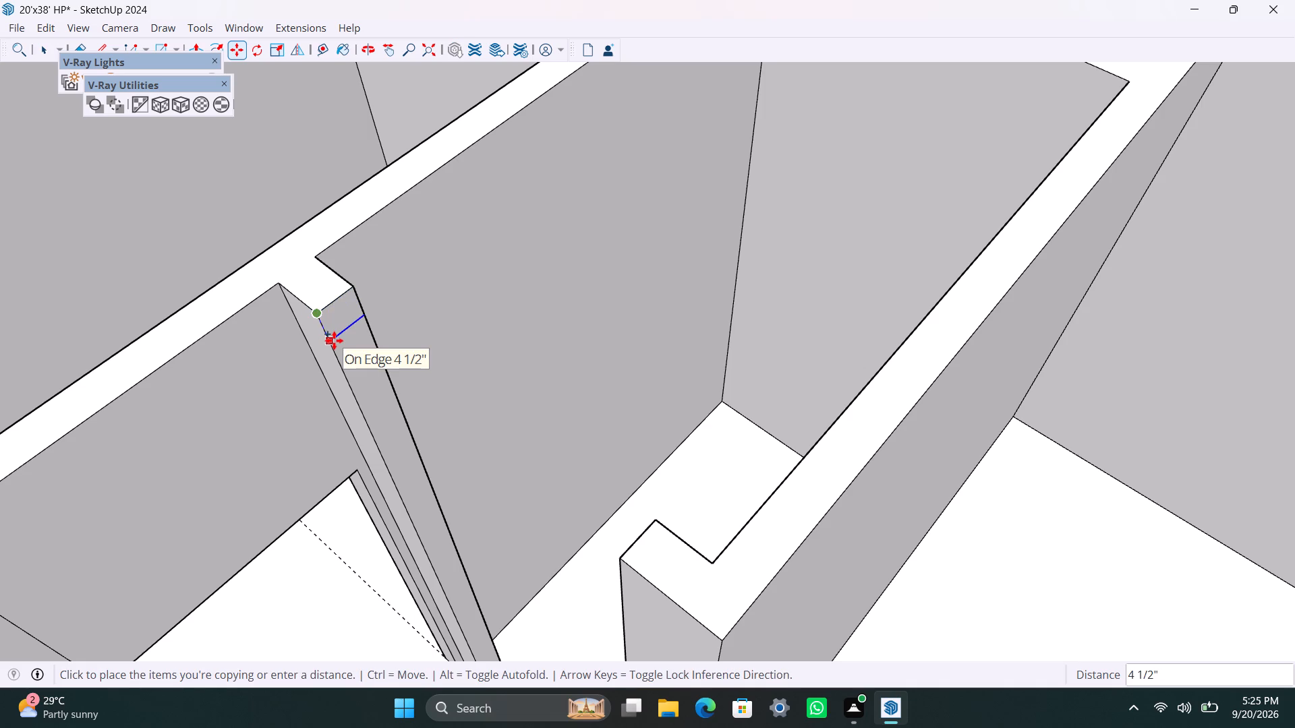
type("3'")
key("Return")
key("space")
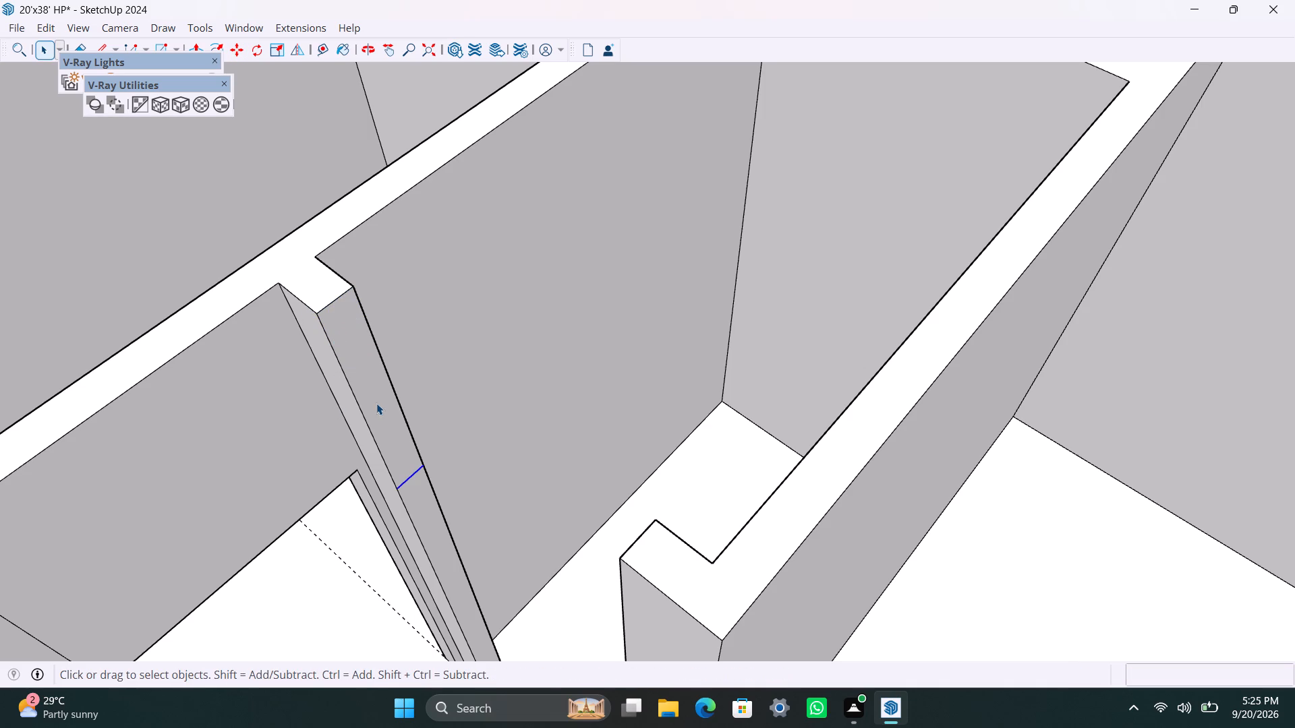
Push/Pull the upper 3' face 3'3" across to the facing return to close the wall above the door opening, and save the model.
left_click(378, 396)
key("p")
left_click_drag(376, 402, 711, 630)
key("ctrl+s")
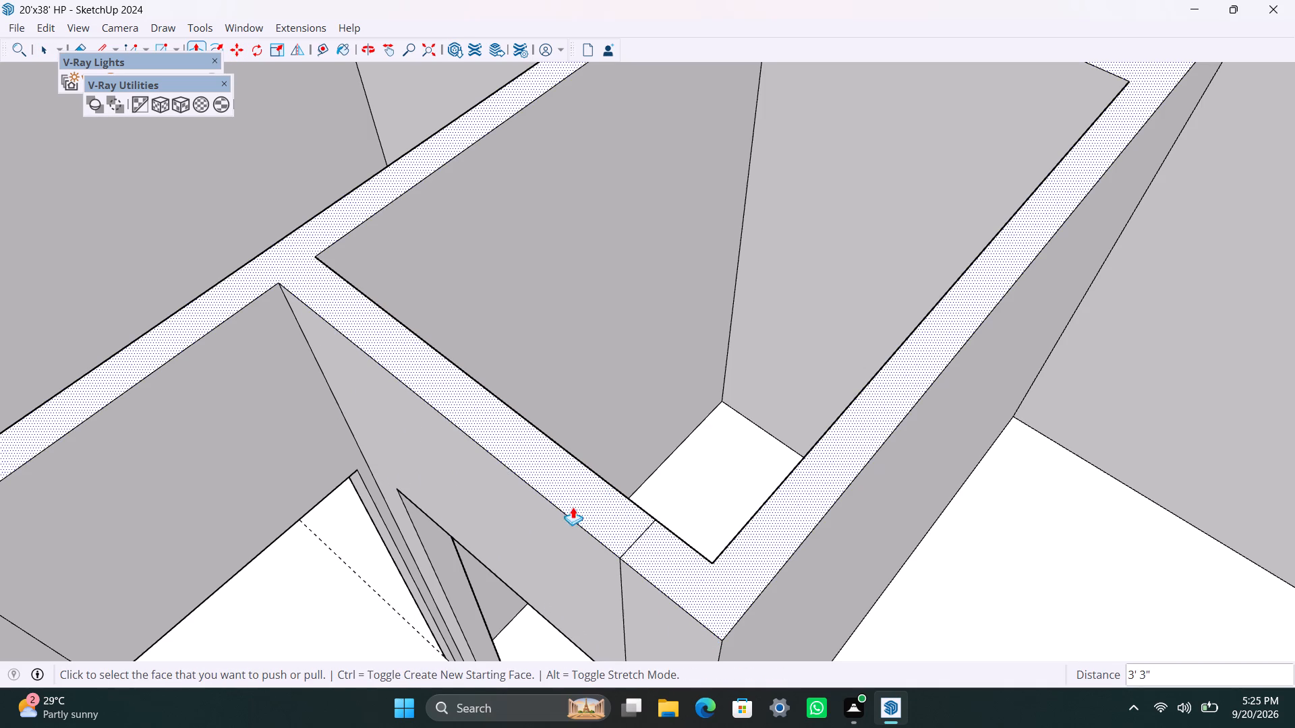
Examine the house from several sides, checking the rooms, door openings and the open area by the projection.
scroll(498, 442, "down", 12)
scroll(433, 396, "down", 6)
middle_click_drag(412, 484, 599, 460)
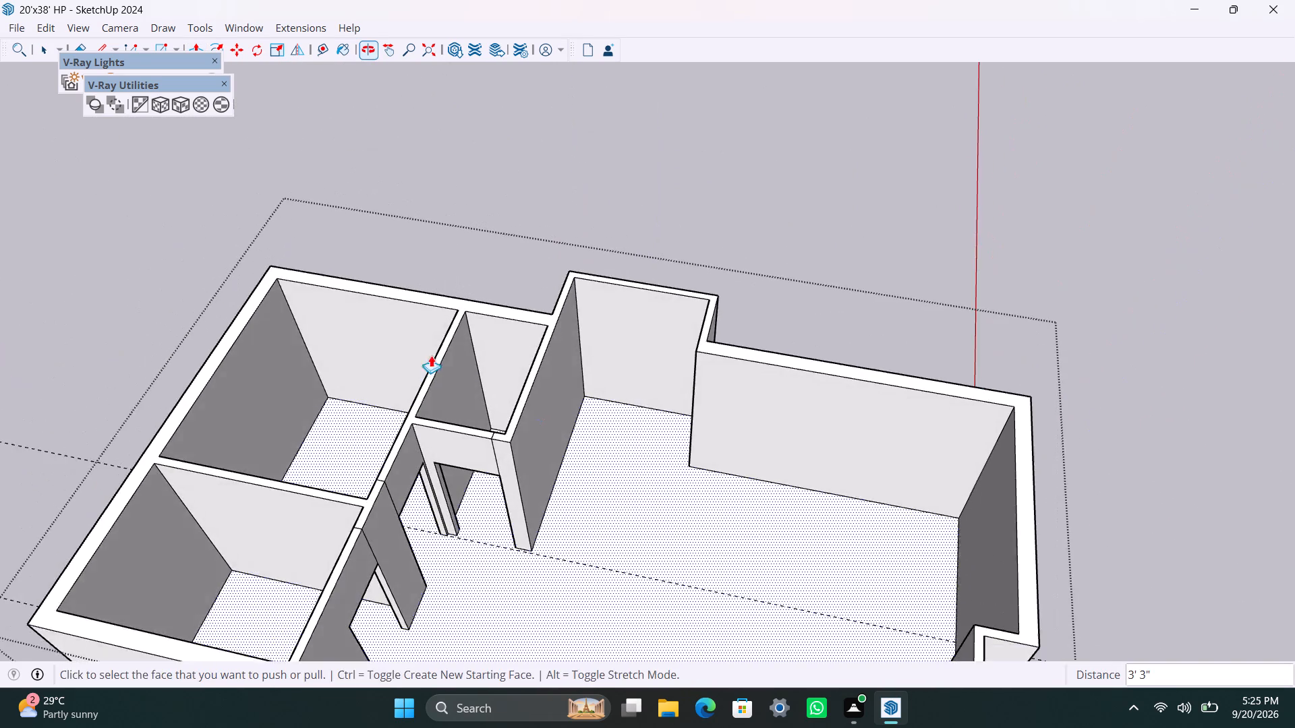
scroll(391, 369, "down", 3)
middle_click_drag(374, 384, 415, 381, "shift")
key("space")
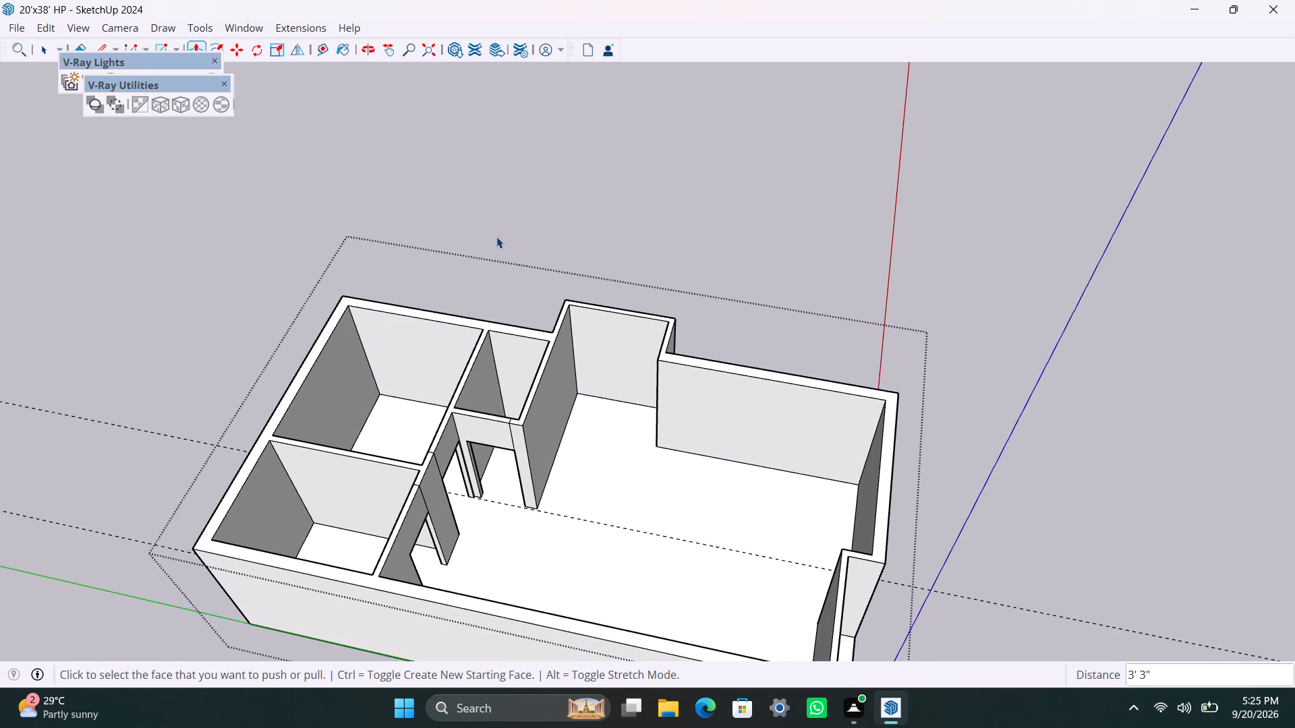
left_click(491, 232)
scroll(198, 310, "down", 3)
middle_click_drag(173, 462, 230, 413, "shift")
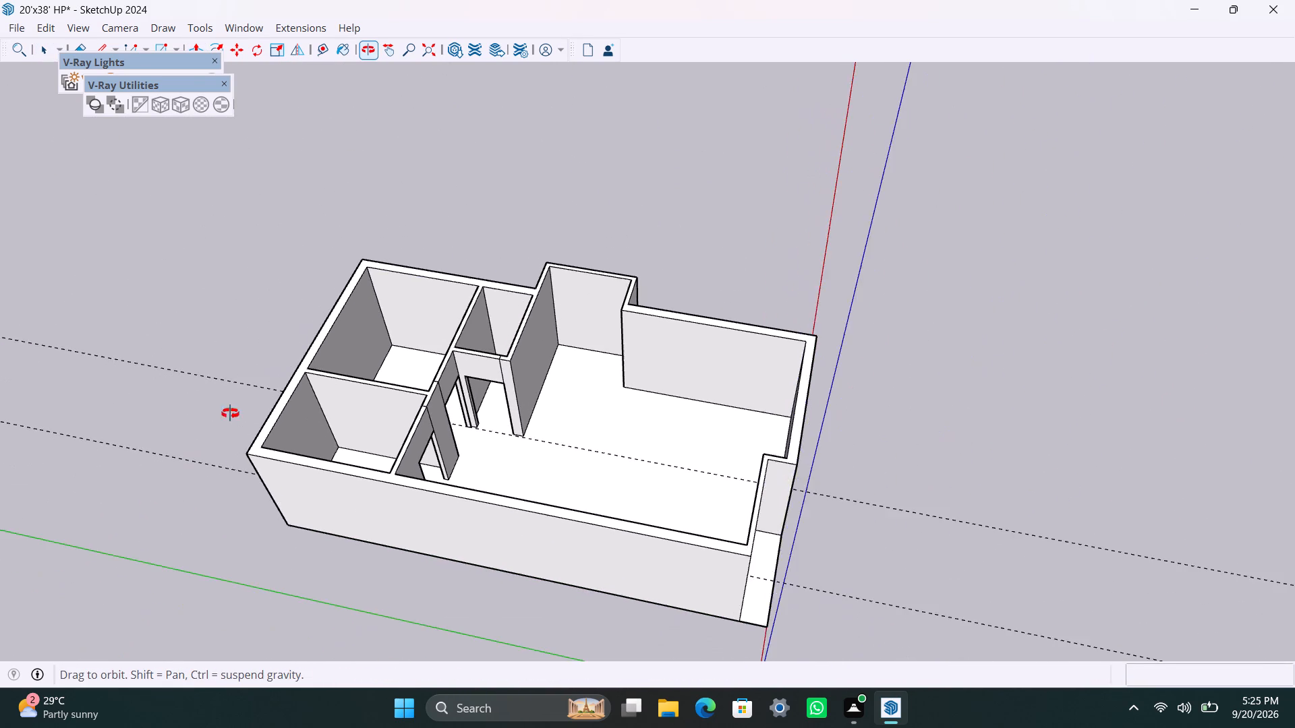
middle_click_drag(230, 413, 230, 413, "shift")
scroll(422, 499, "up", 3)
middle_click_drag(28, 581, 215, 609)
scroll(478, 367, "up", 2)
middle_click_drag(616, 346, 587, 346, "shift")
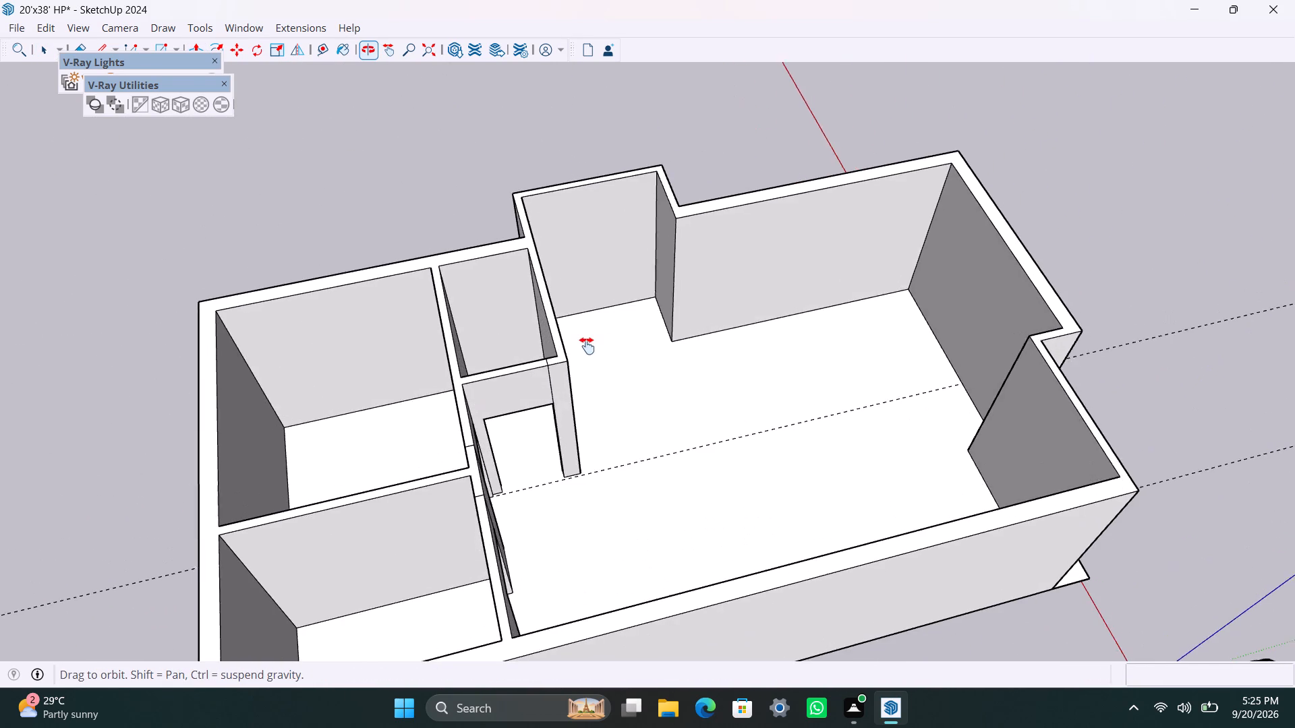
middle_click_drag(587, 346, 436, 292, "shift")
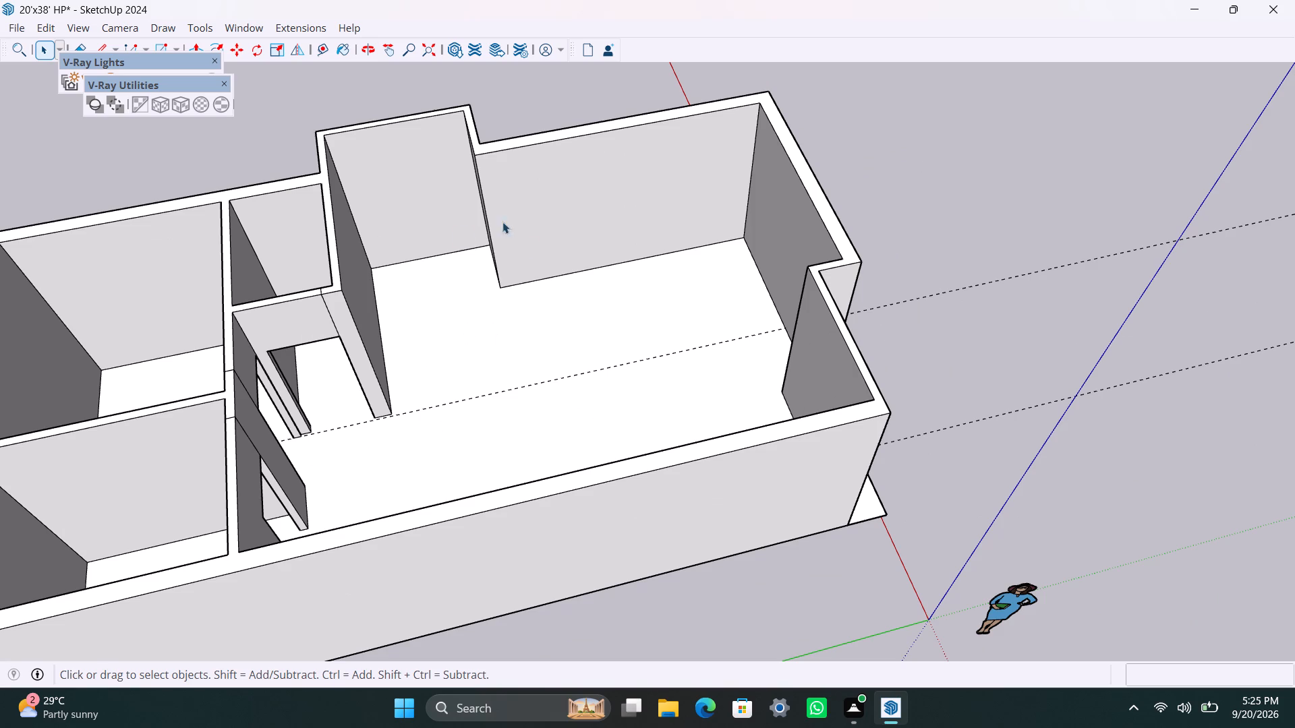
Copy the vertical corner edge where the projection meets the longer stretch of long wall 4.5" along that wall, away from the projection.
scroll(474, 217, "up", 4)
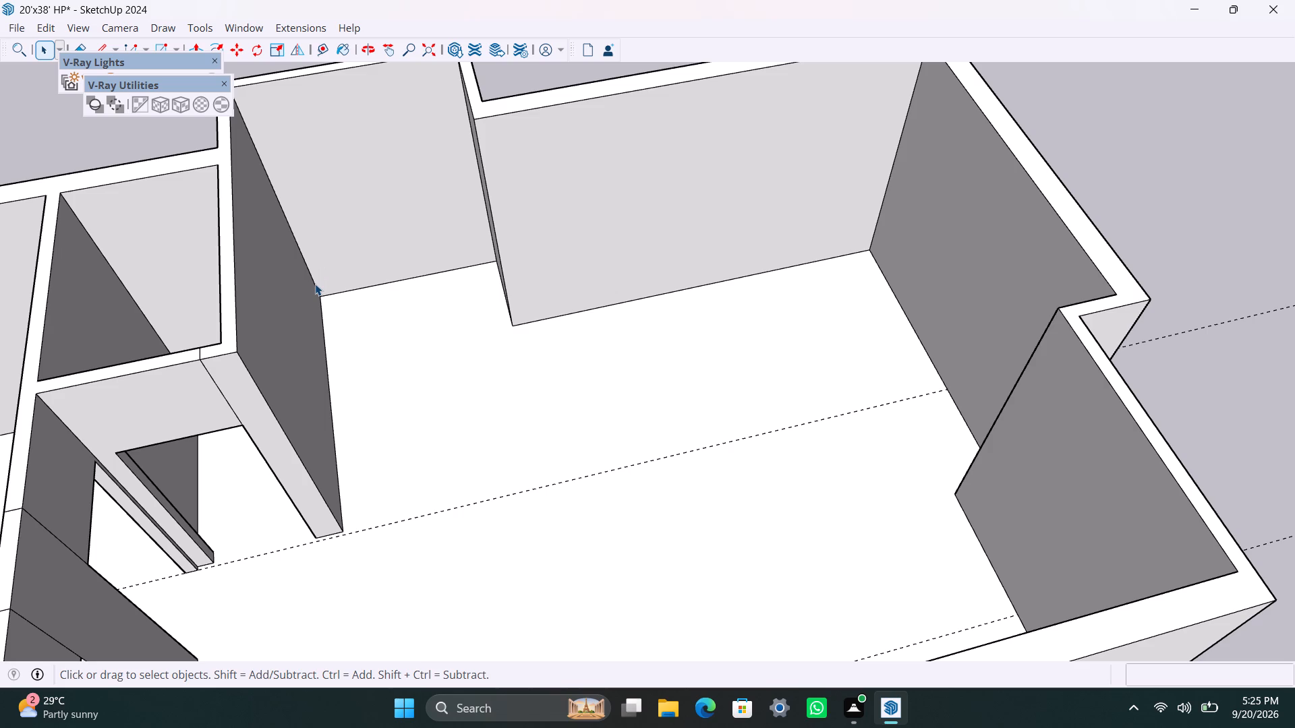
left_click(503, 276)
triple_click(507, 302)
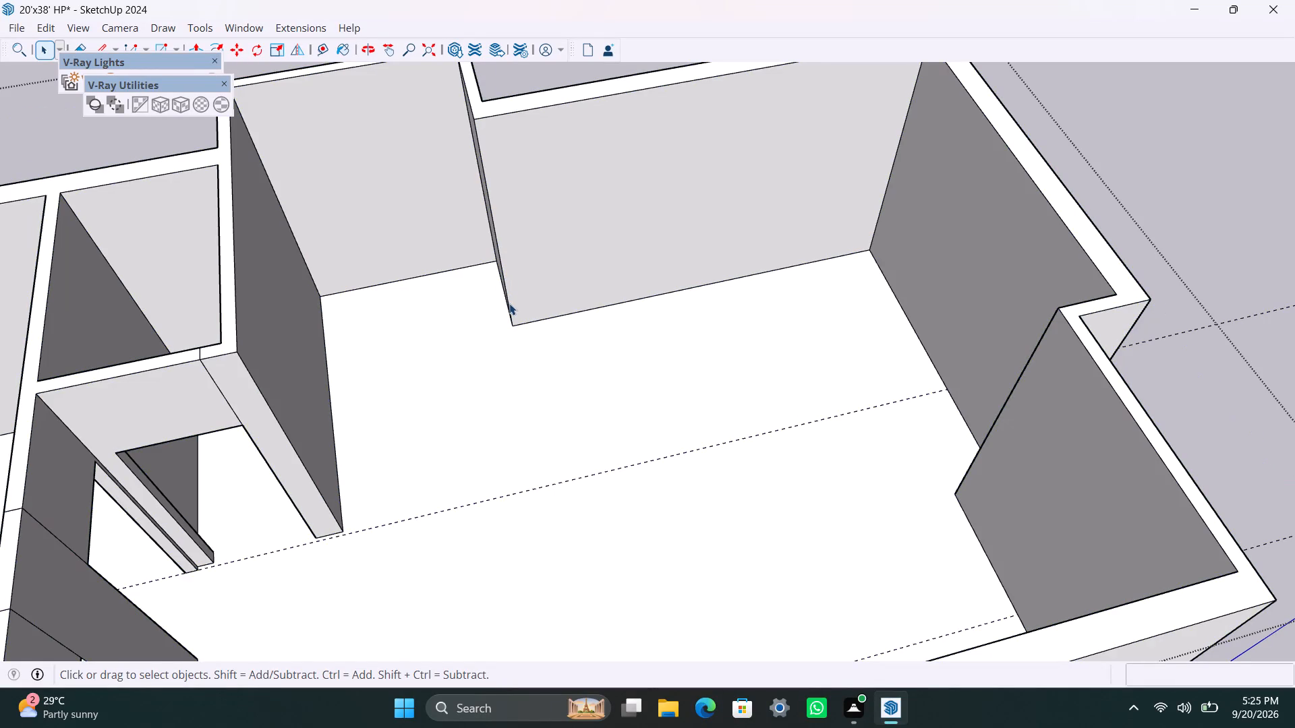
left_click(510, 313)
key("m")
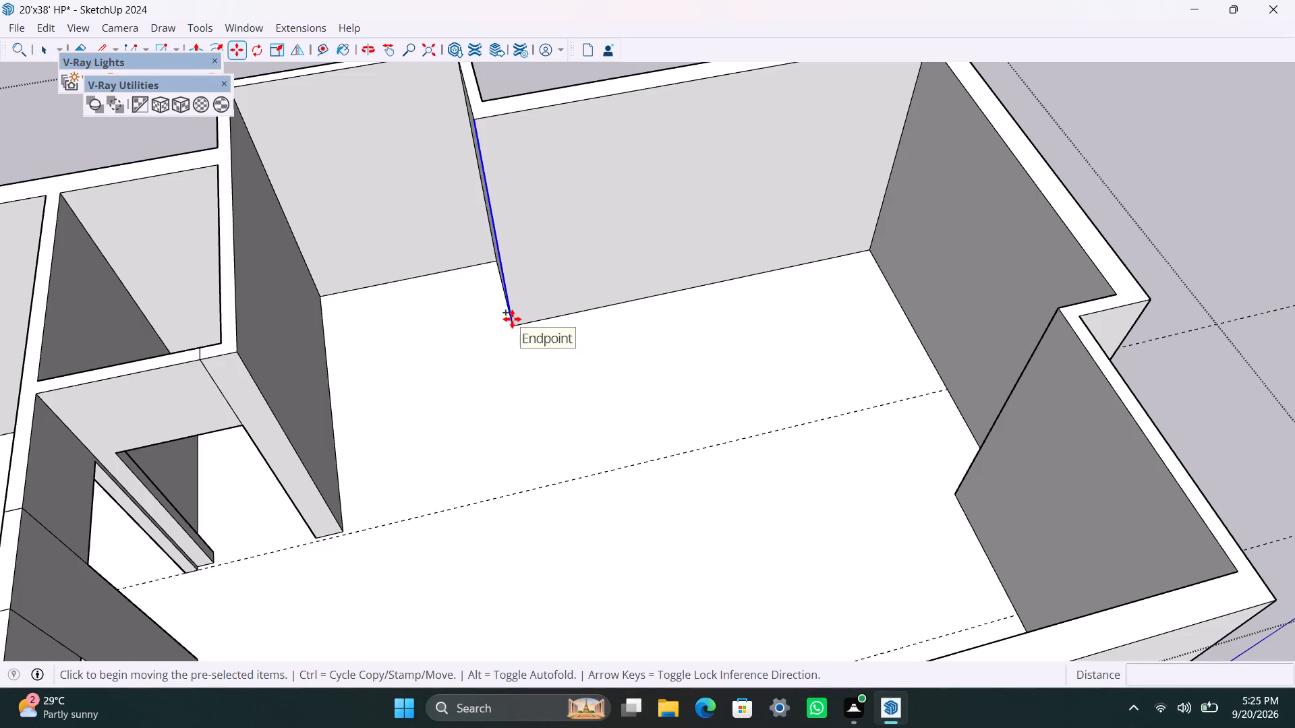
left_click(513, 327)
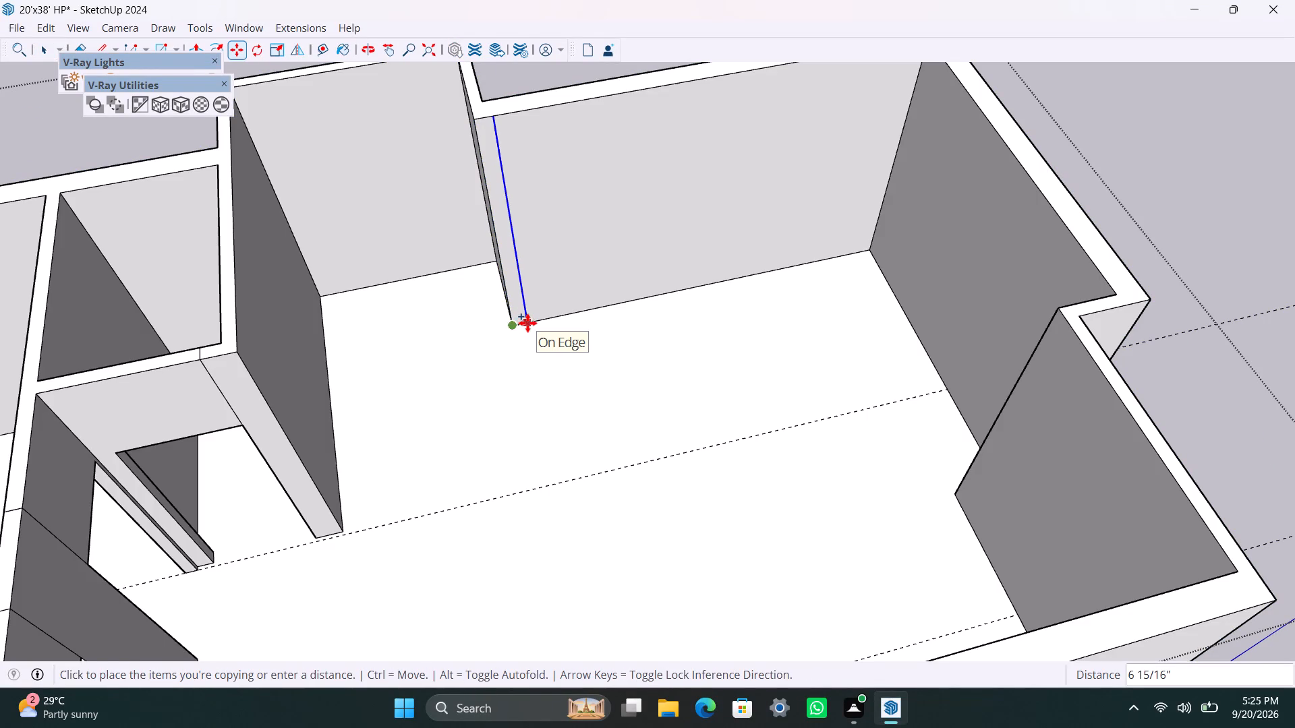
type("4.5\"")
key("Return")
key("space")
Push/Pull the 4.5" strip beside the projection corner 7' into the house to form a new partition.
scroll(496, 225, "up", 1)
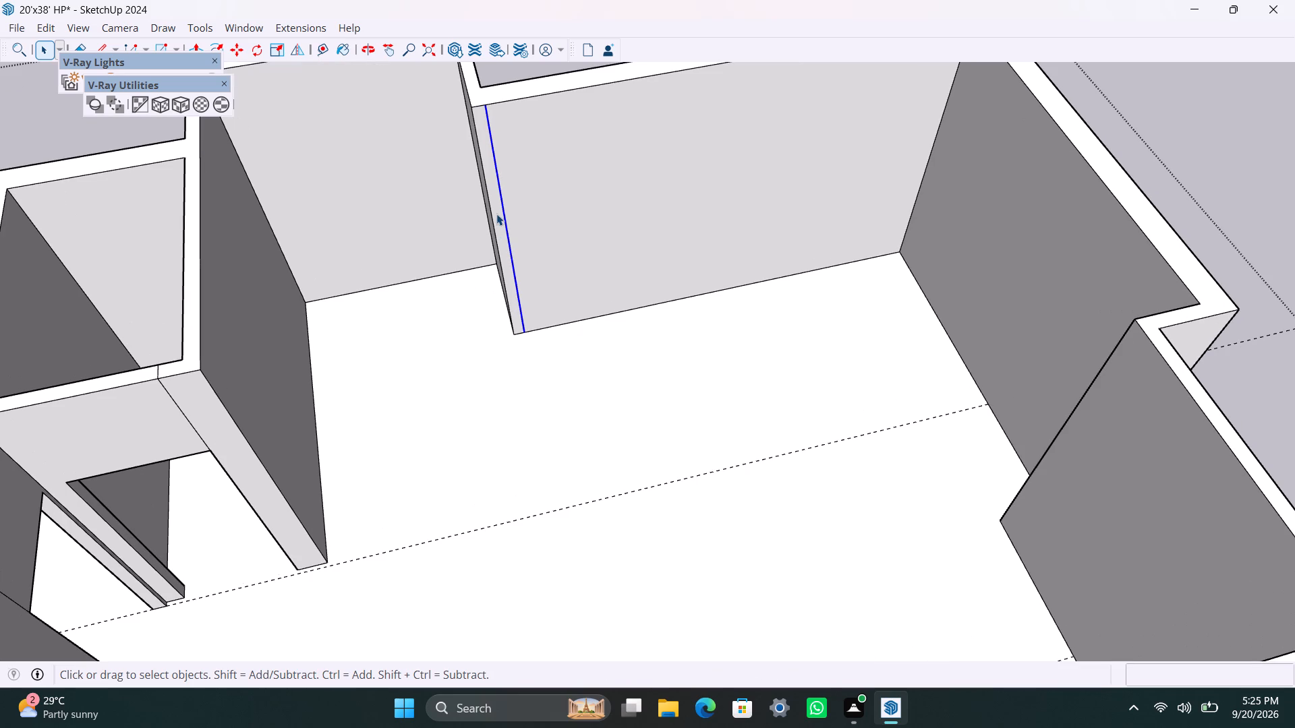
left_click(496, 213)
key("p")
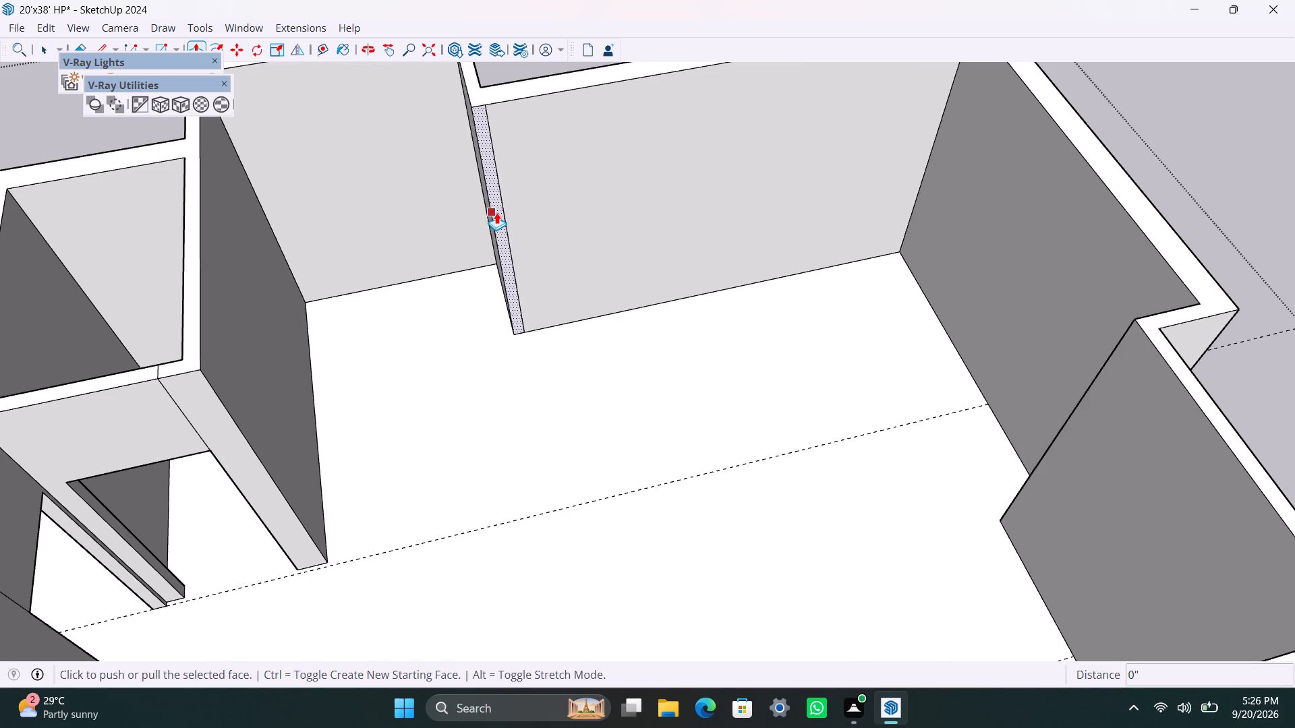
left_click_drag(496, 212, 525, 361)
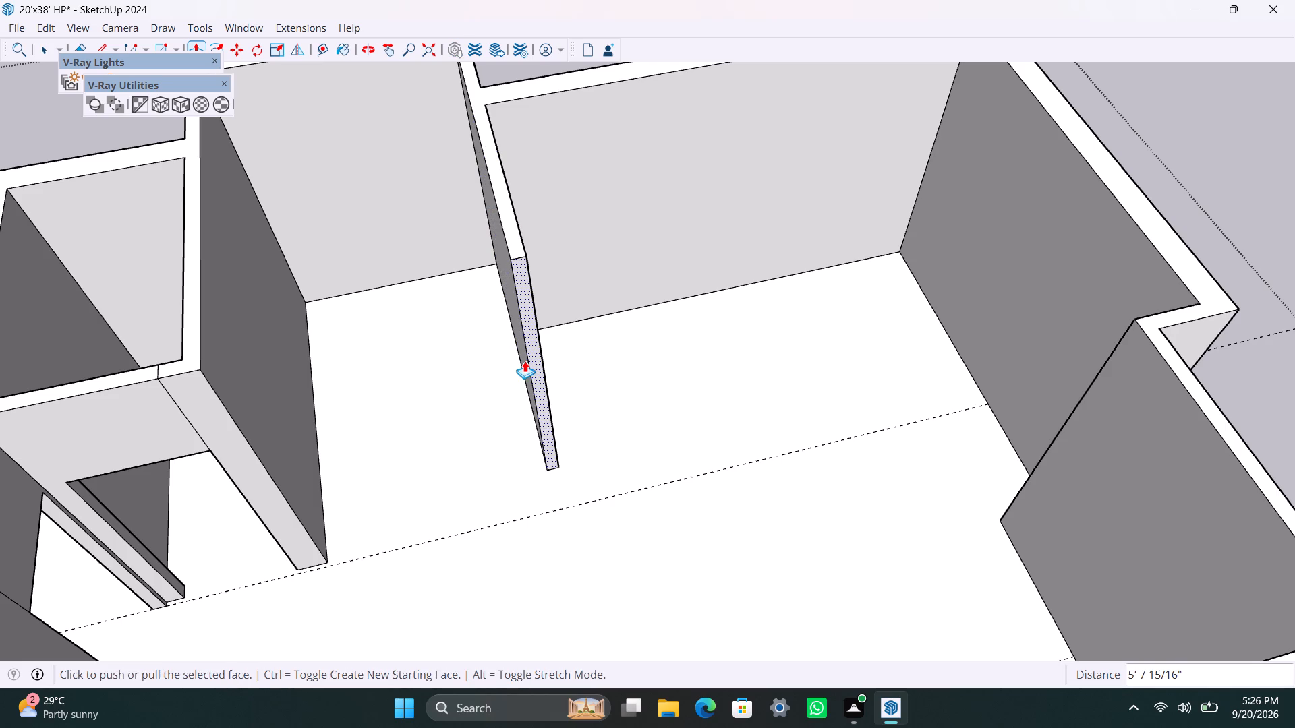
type("7'")
key("Return")
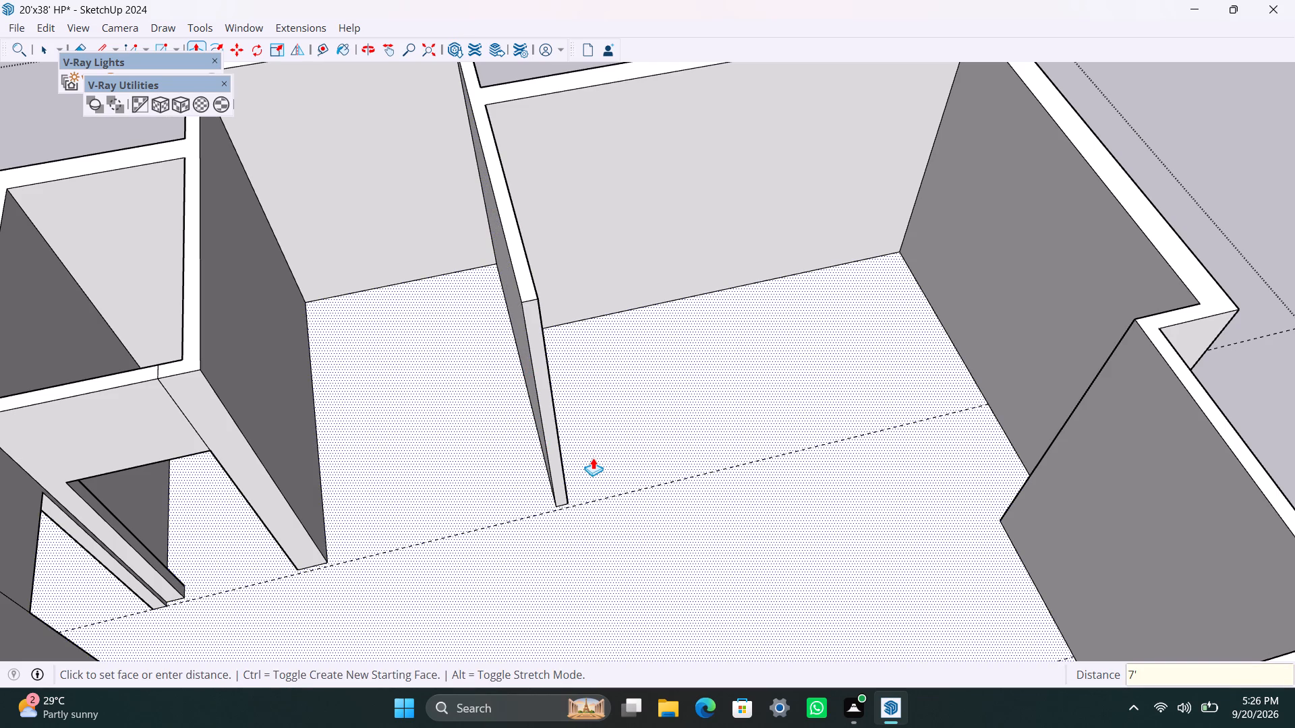
key("space")
Copy the vertical end edge of the new 7' partition, on the side away from the projection, 4.5" back along its face.
scroll(626, 409, "up", 2)
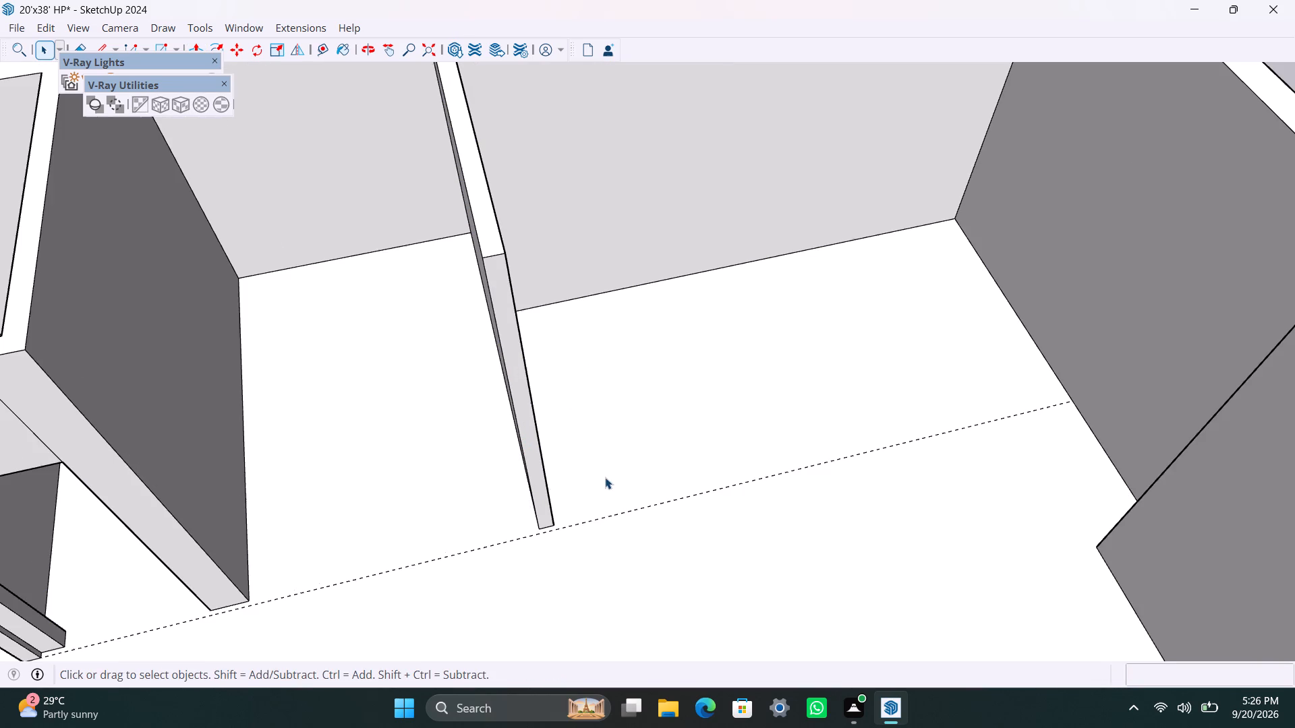
middle_click_drag(578, 481, 308, 521)
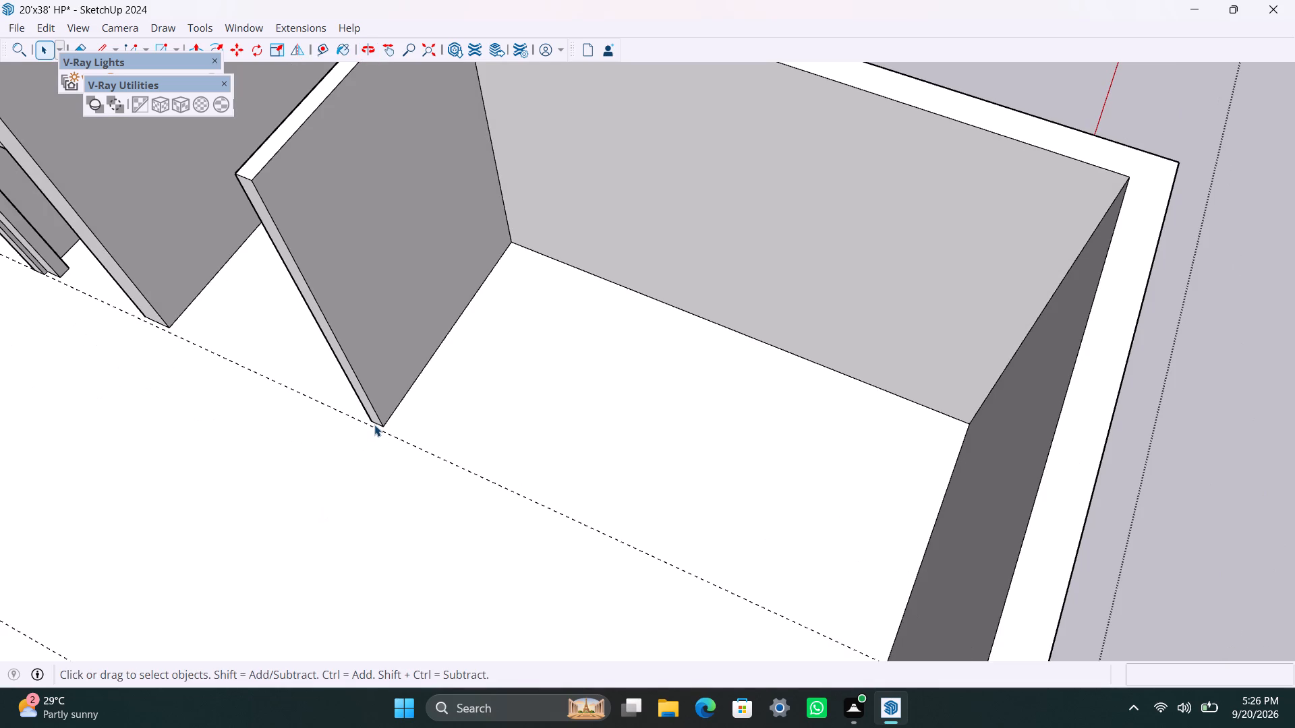
scroll(373, 424, "up", 1)
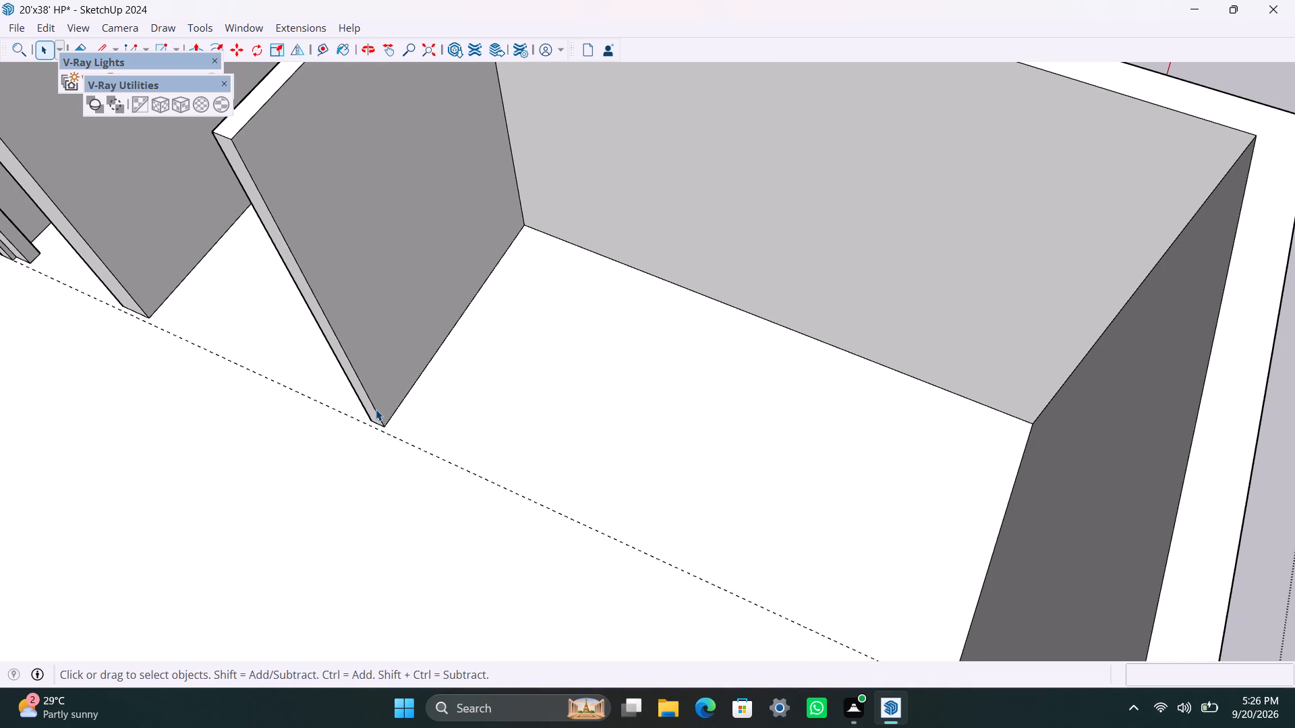
left_click(376, 409)
key("m")
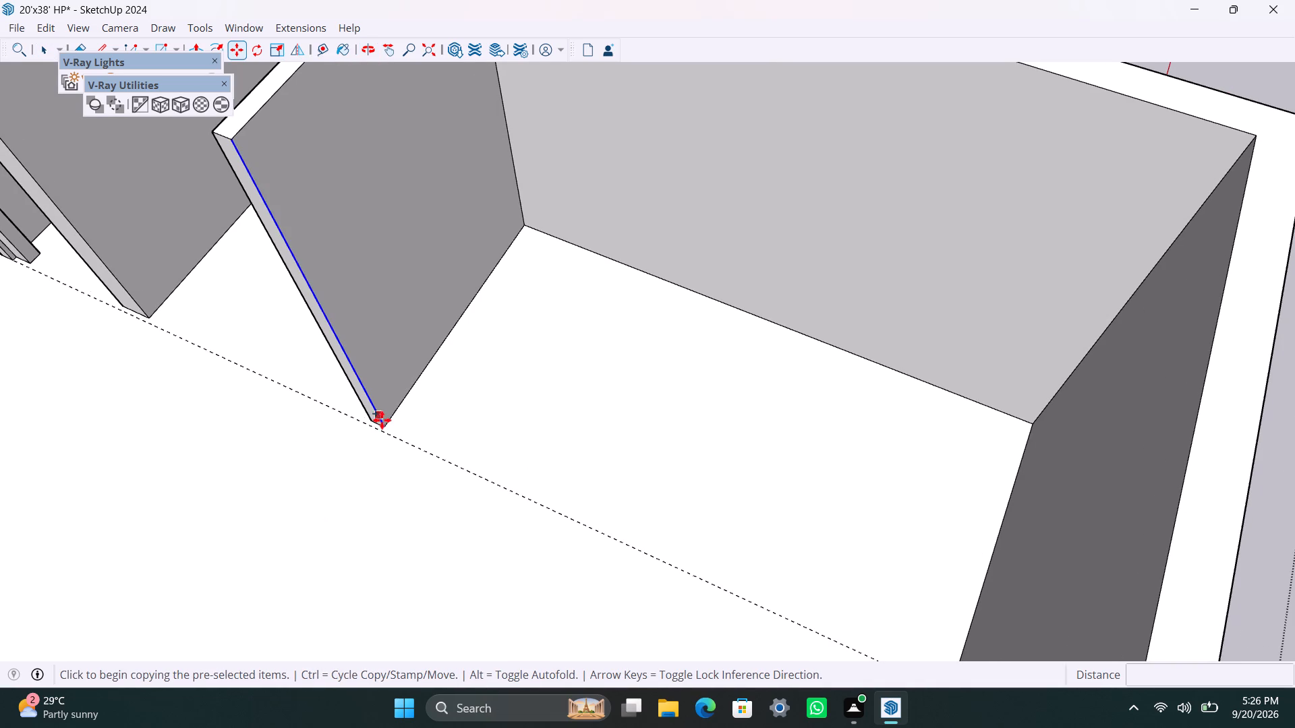
left_click(389, 426)
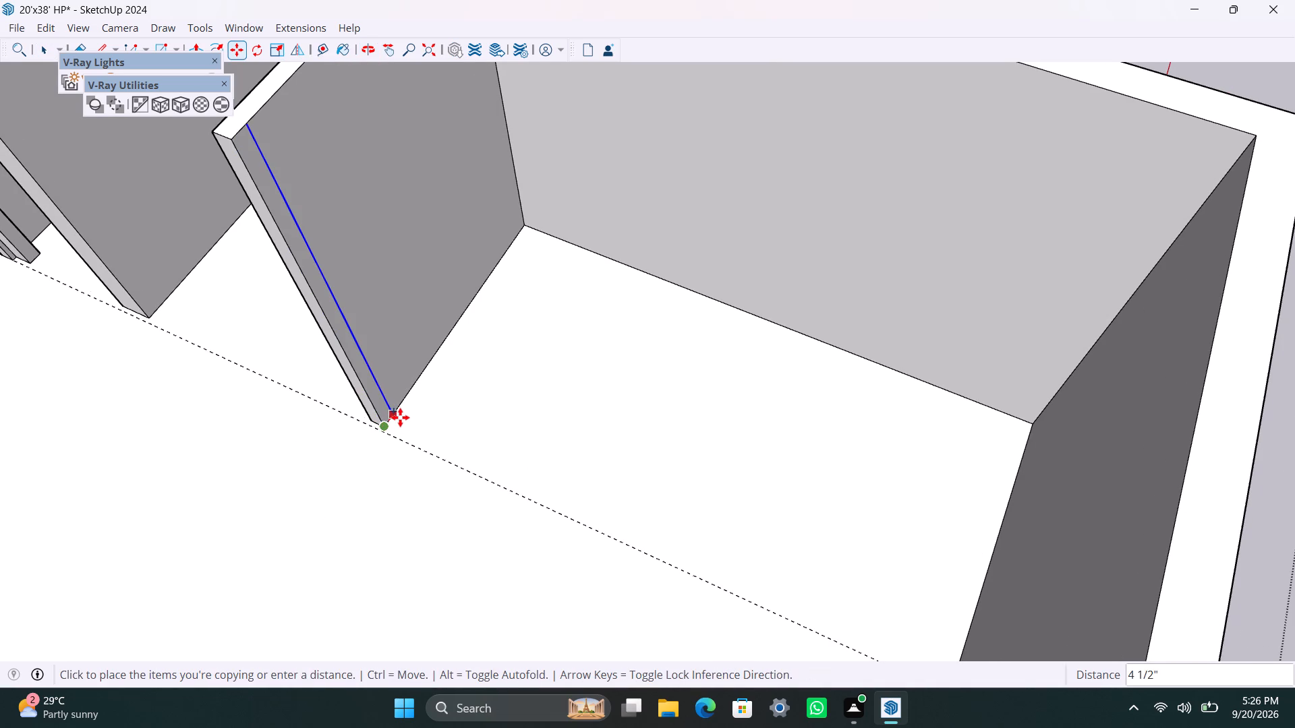
type("4.5\"")
key("Return")
key("space")
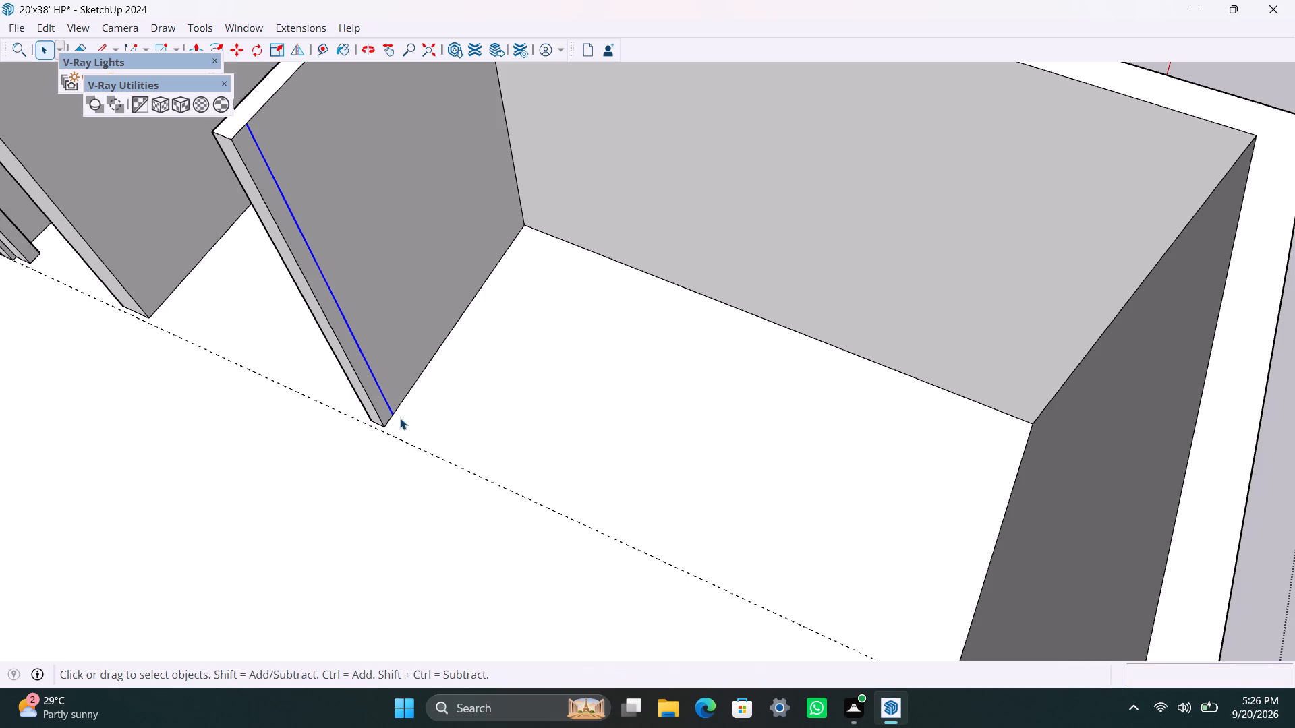
Push/Pull the 4.5" strip at the new partition's end 6" away from the projection side to form a short return.
scroll(349, 377, "up", 3)
left_click(355, 341)
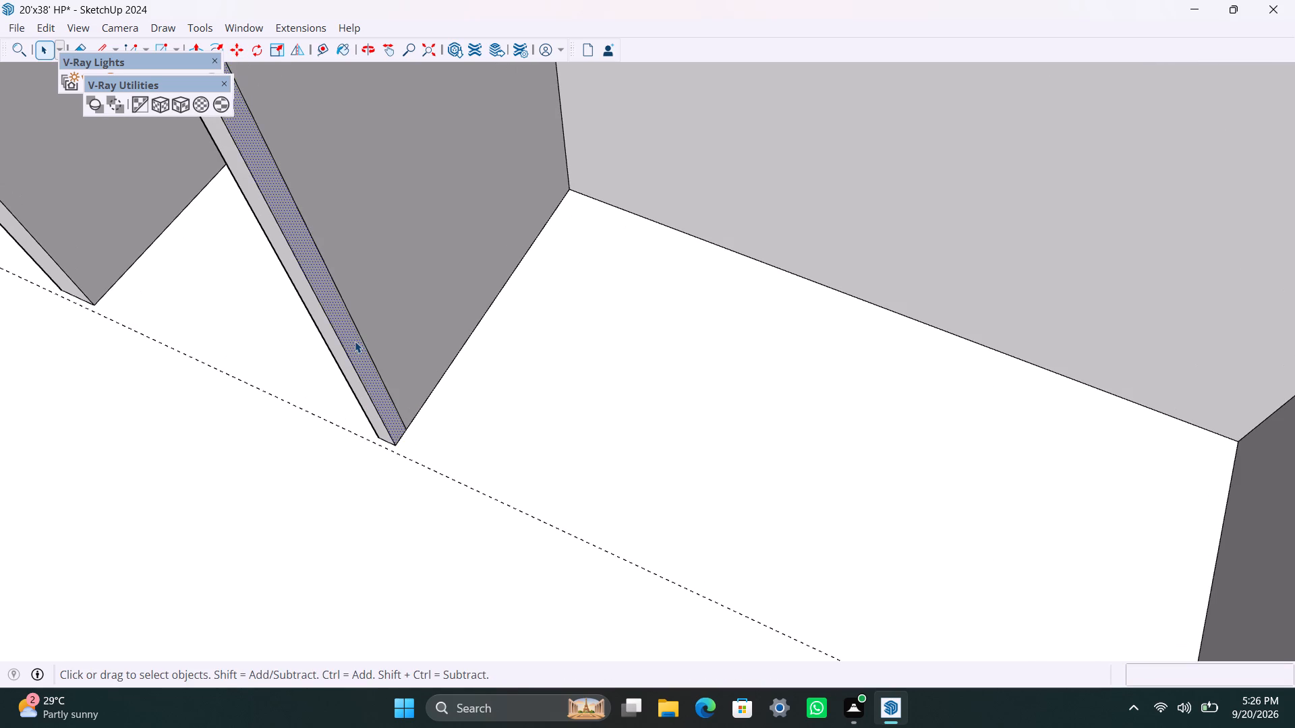
key("p")
left_click_drag(355, 341, 398, 361)
type("6\"")
key("Return")
key("space")
Copy the vertical corner edge between the new partition and the long wall 4' along the long wall, away from the partition.
scroll(406, 269, "down", 8)
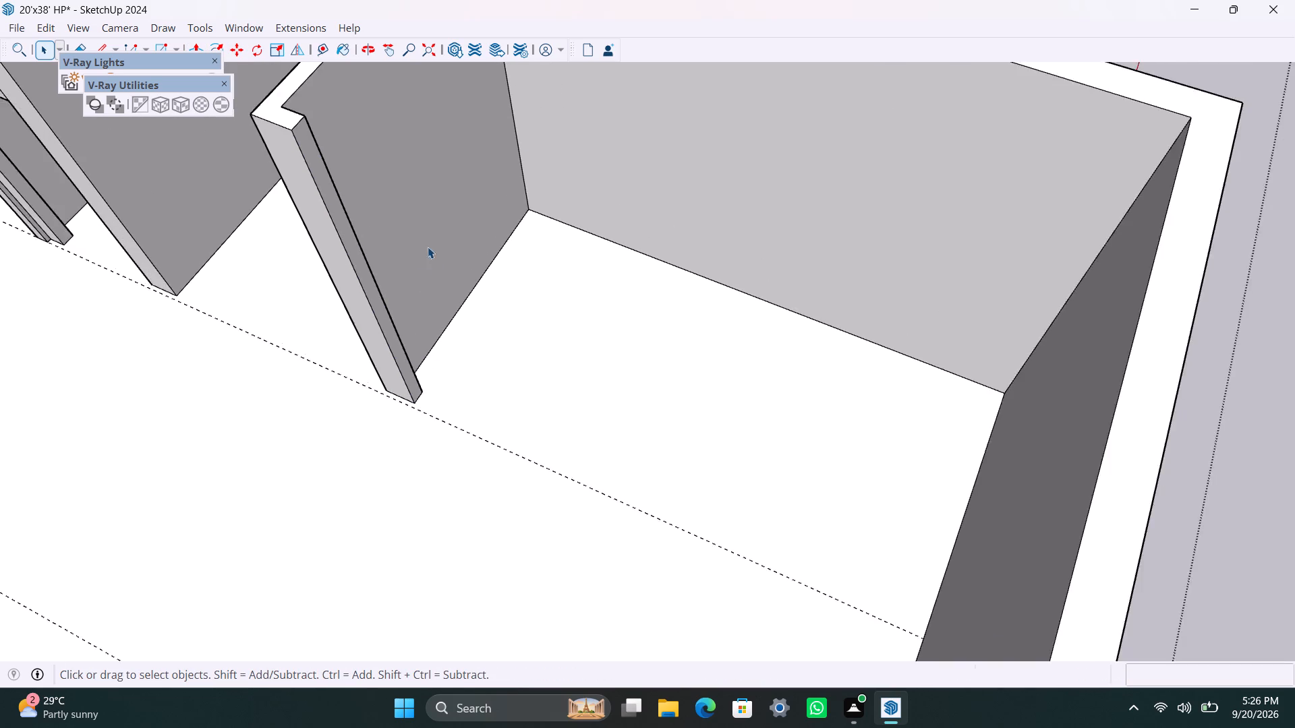
scroll(428, 247, "down", 2)
middle_click_drag(380, 455, 596, 457)
scroll(447, 334, "up", 1)
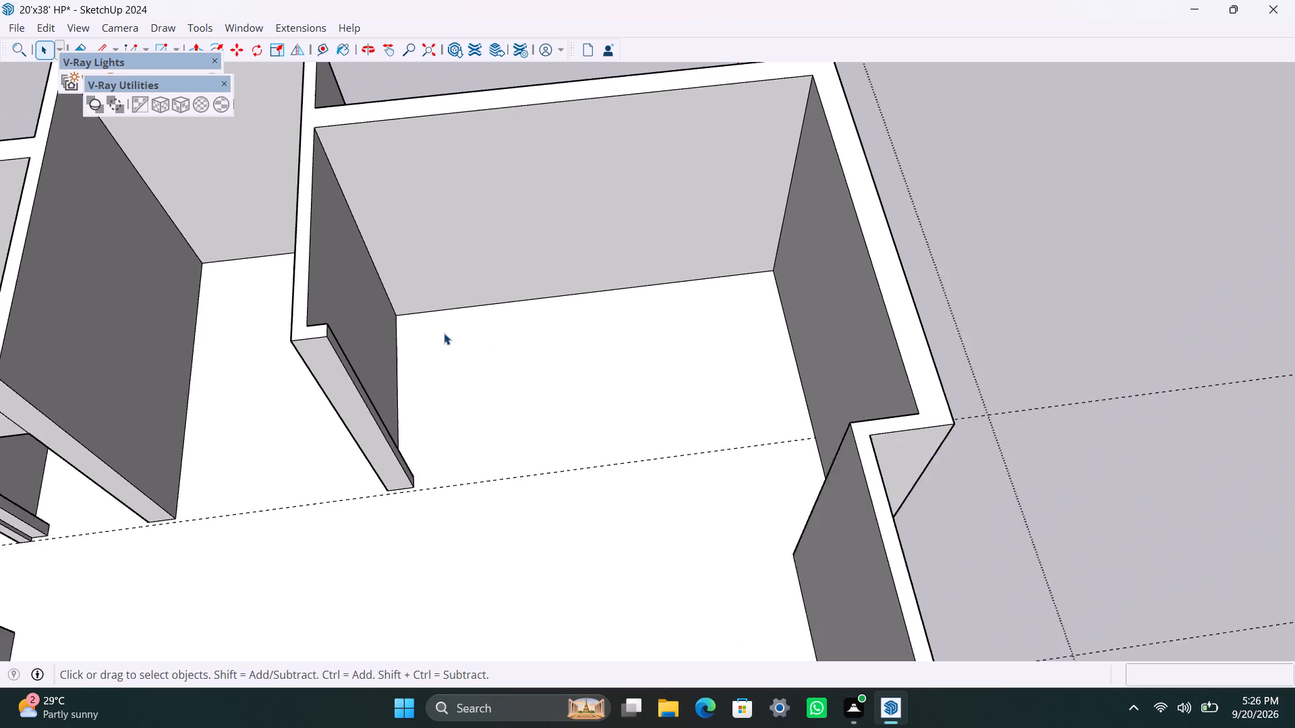
scroll(444, 333, "up", 1)
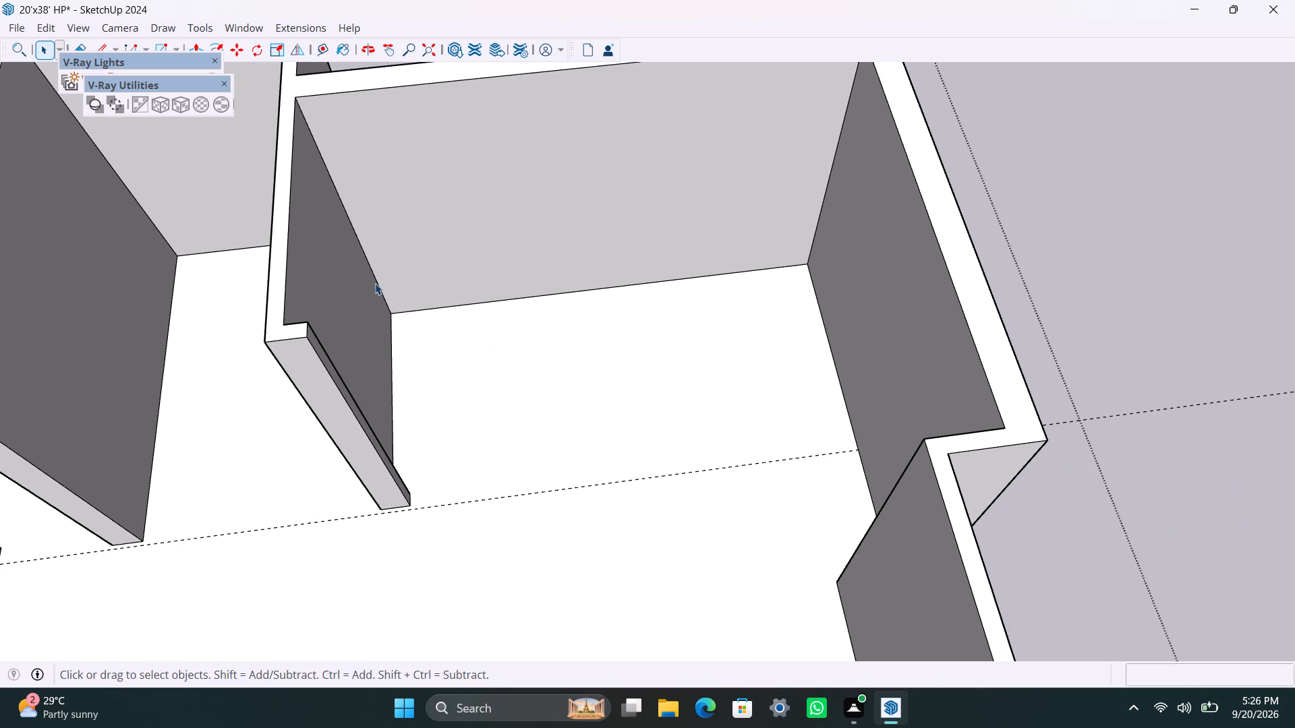
left_click(375, 277)
key("m")
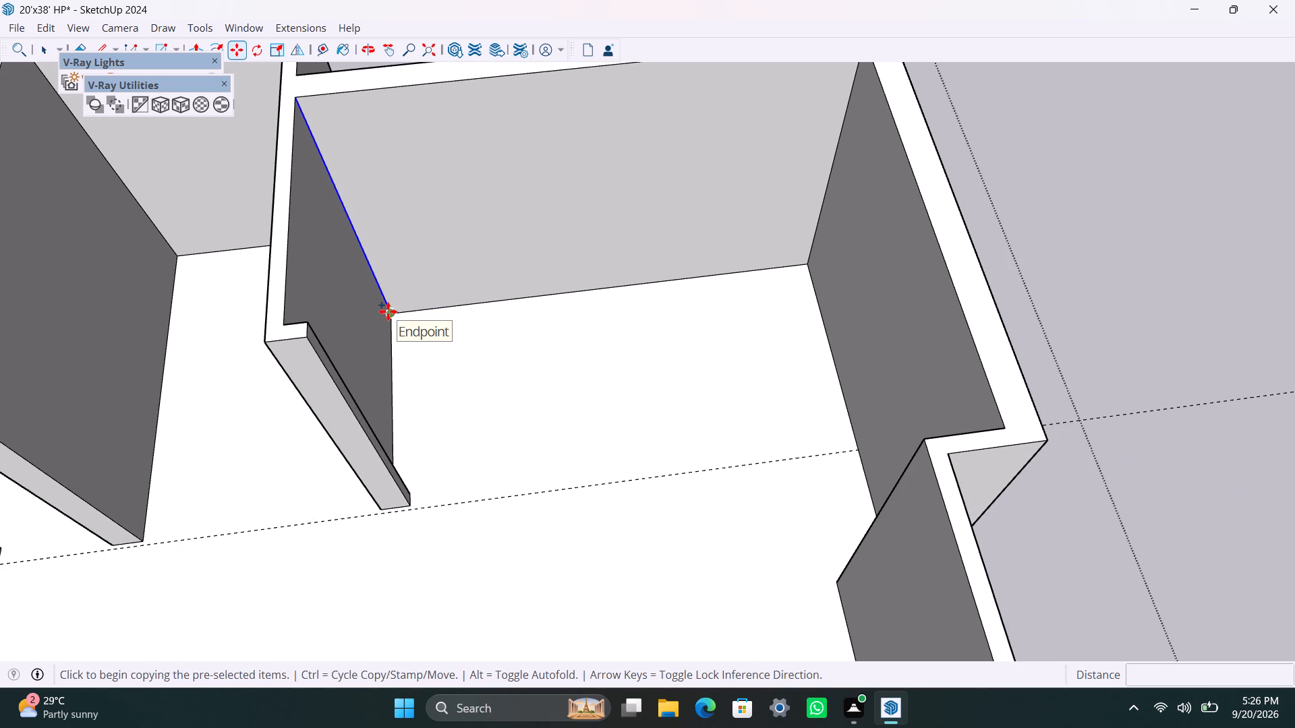
left_click(388, 311)
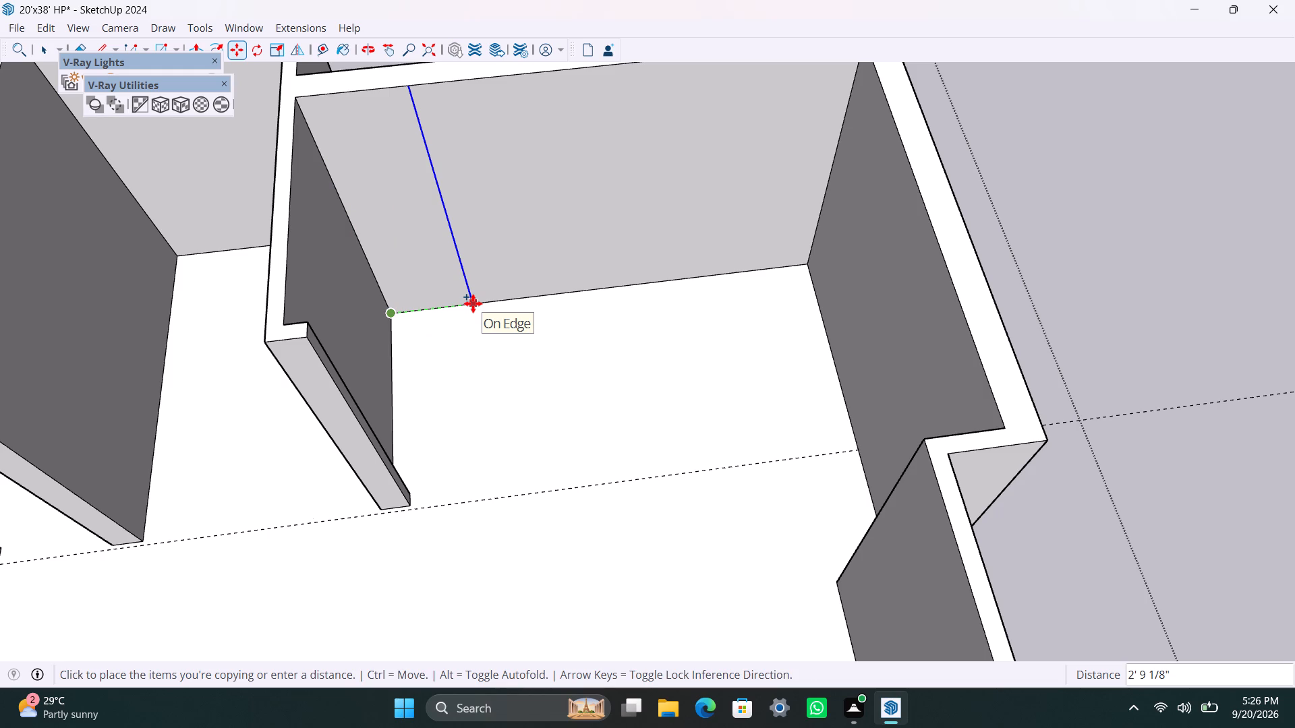
type("4'")
key("Return")
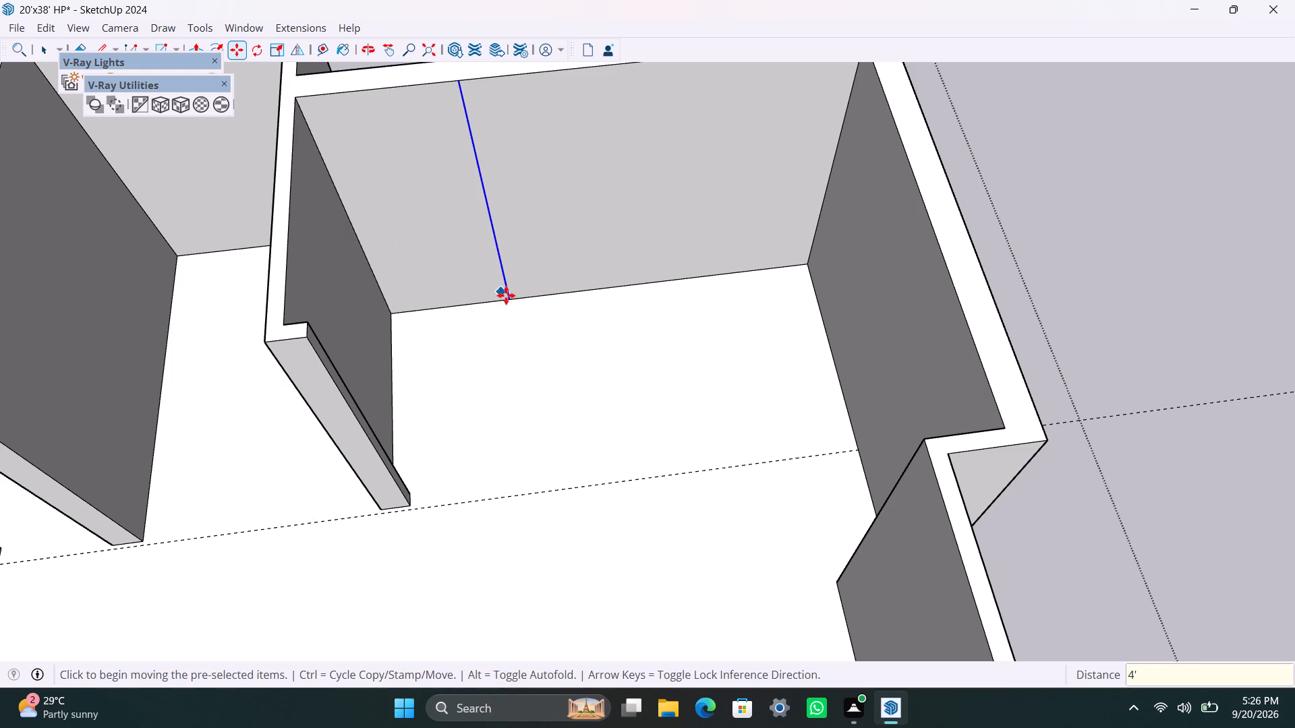
Copy the new vertical edge on the long wall 4.5" further away from the partition.
left_click(507, 299)
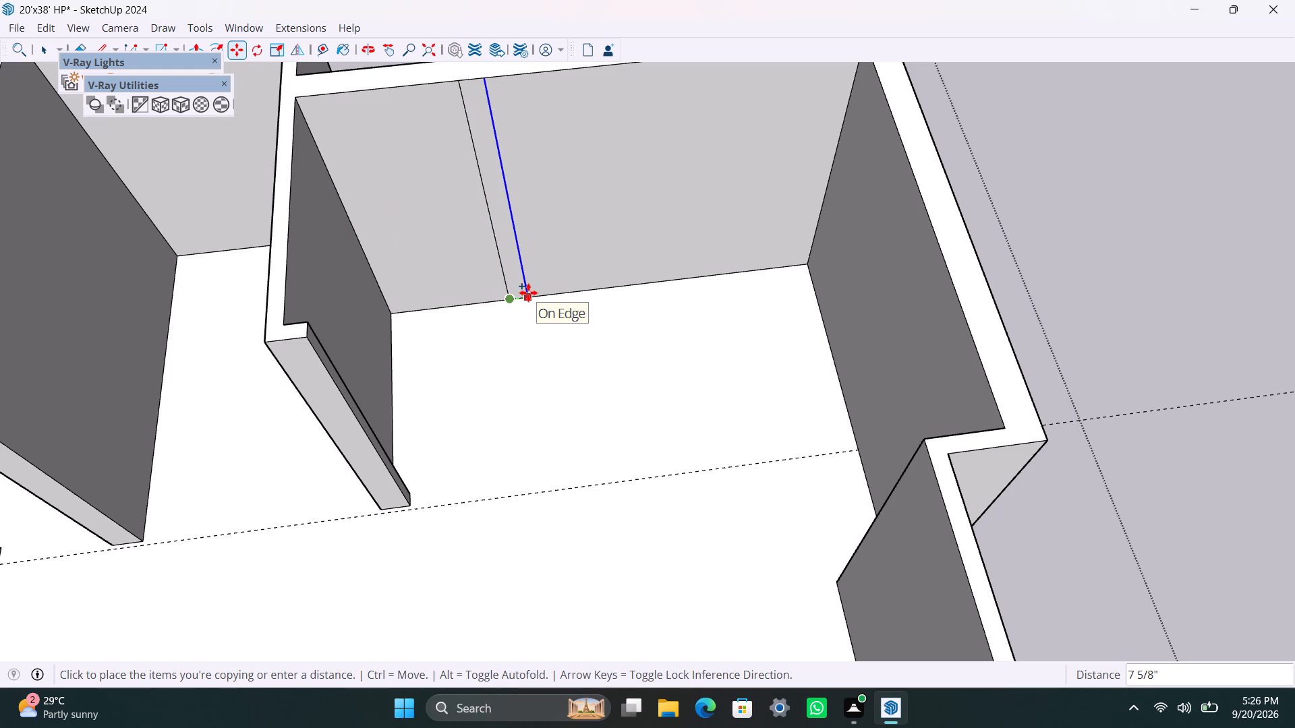
type("4.5\"")
key("Return")
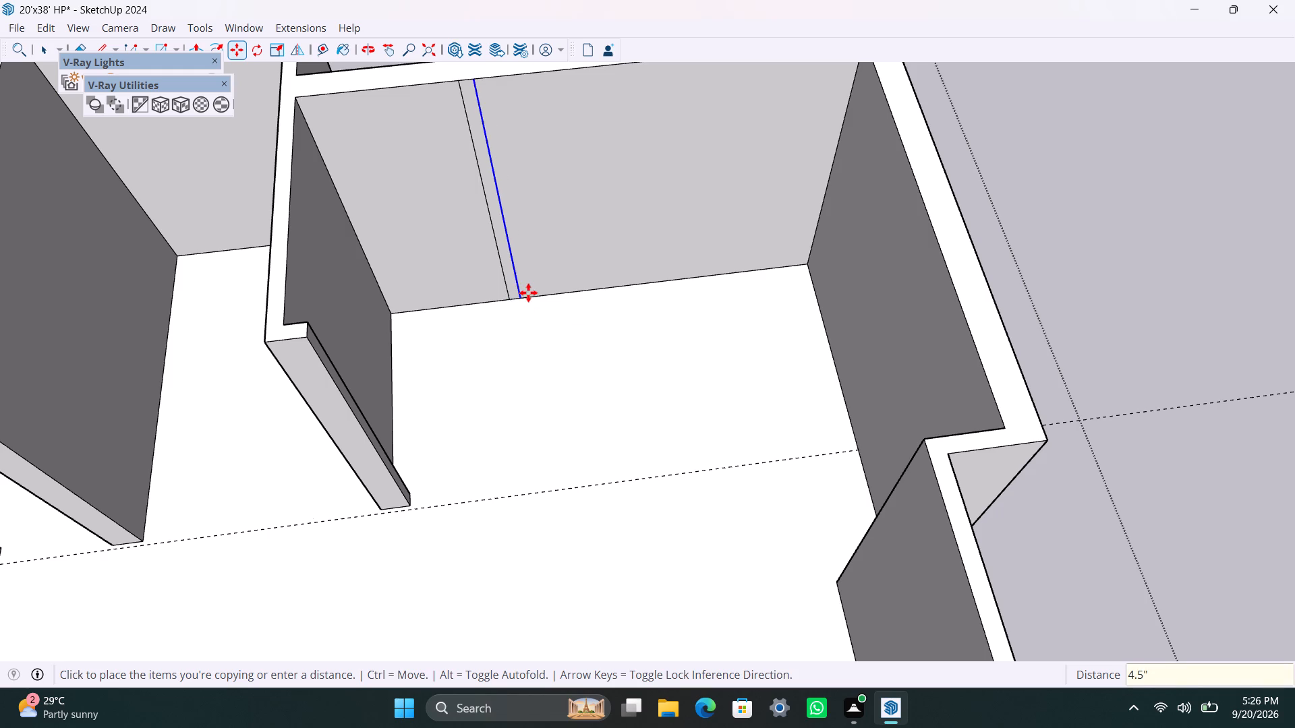
Push/Pull the new 4.5" strip on the long wall 7' into the house to form a second partition parallel to the first.
key("space")
scroll(509, 292, "up", 2)
left_click(507, 266)
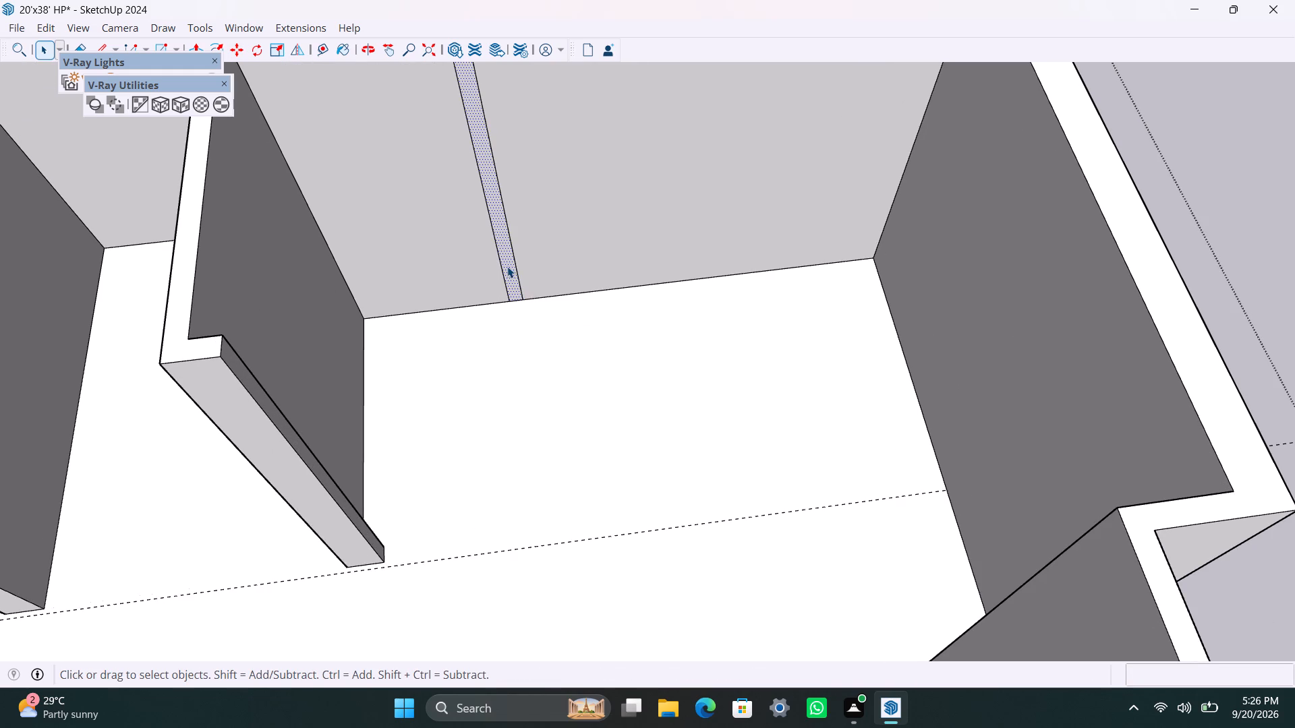
key("p")
left_click_drag(507, 266, 523, 421)
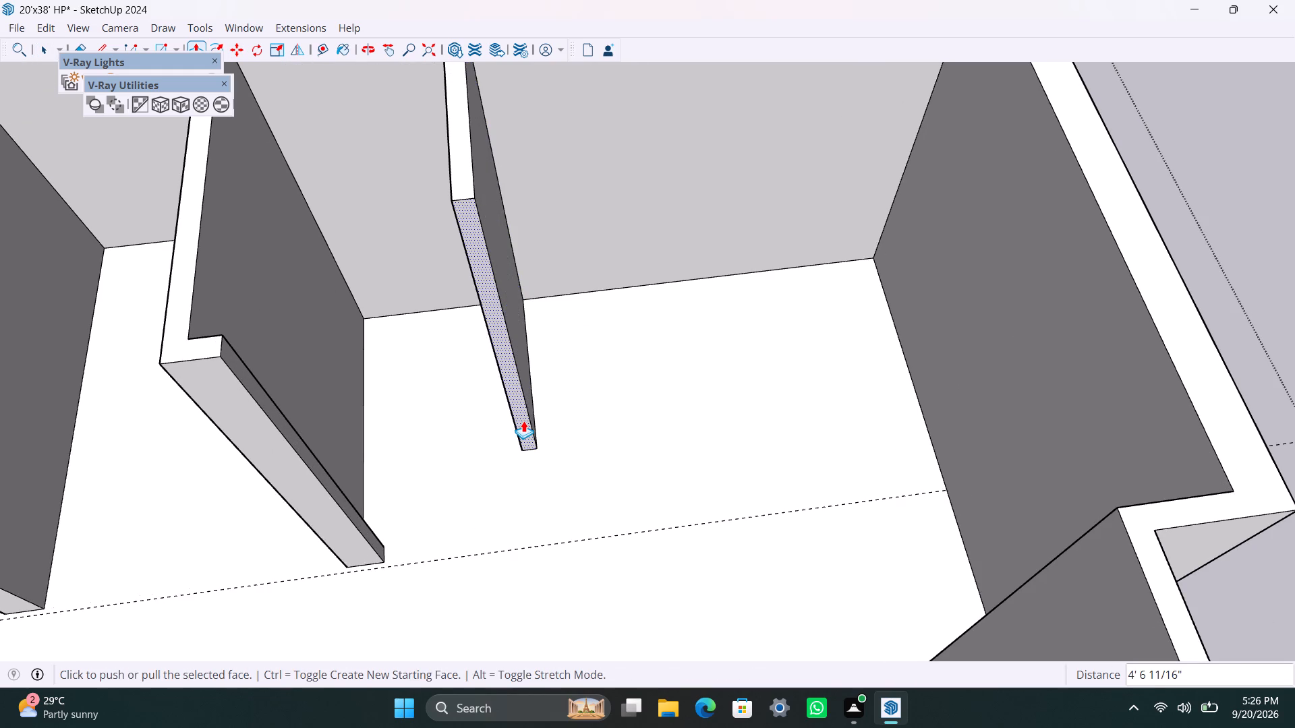
type("7'")
key("Return")
key("space")
Copy the new partition's vertical end edge, on the side facing the first partition, 4.5" back along its face.
scroll(439, 433, "down", 2)
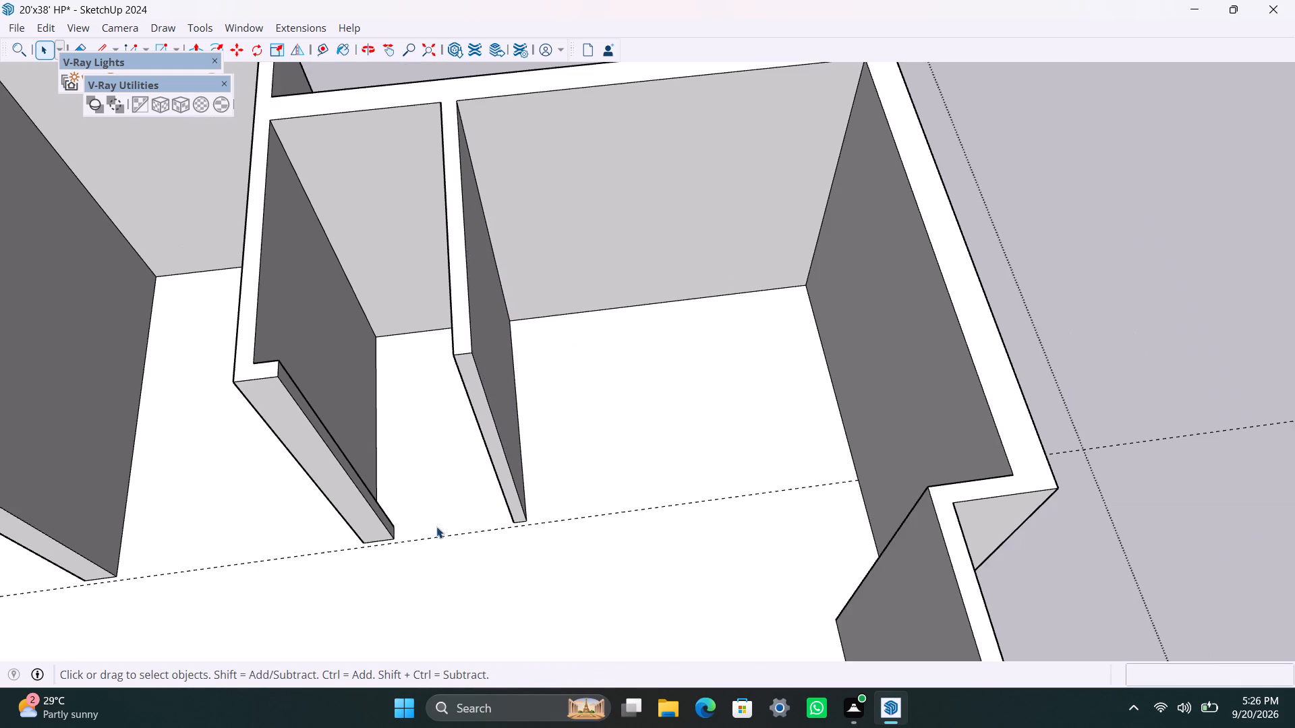
middle_click_drag(453, 600, 679, 561)
scroll(681, 557, "up", 4)
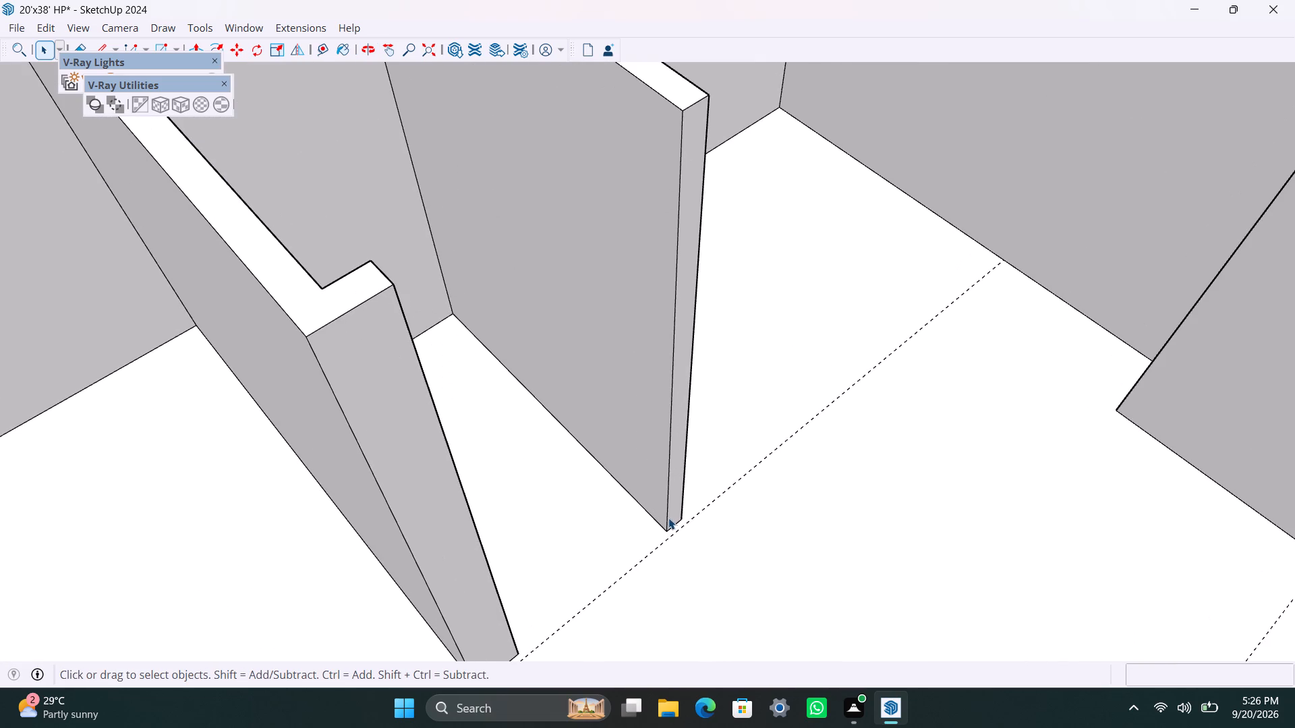
left_click(667, 516)
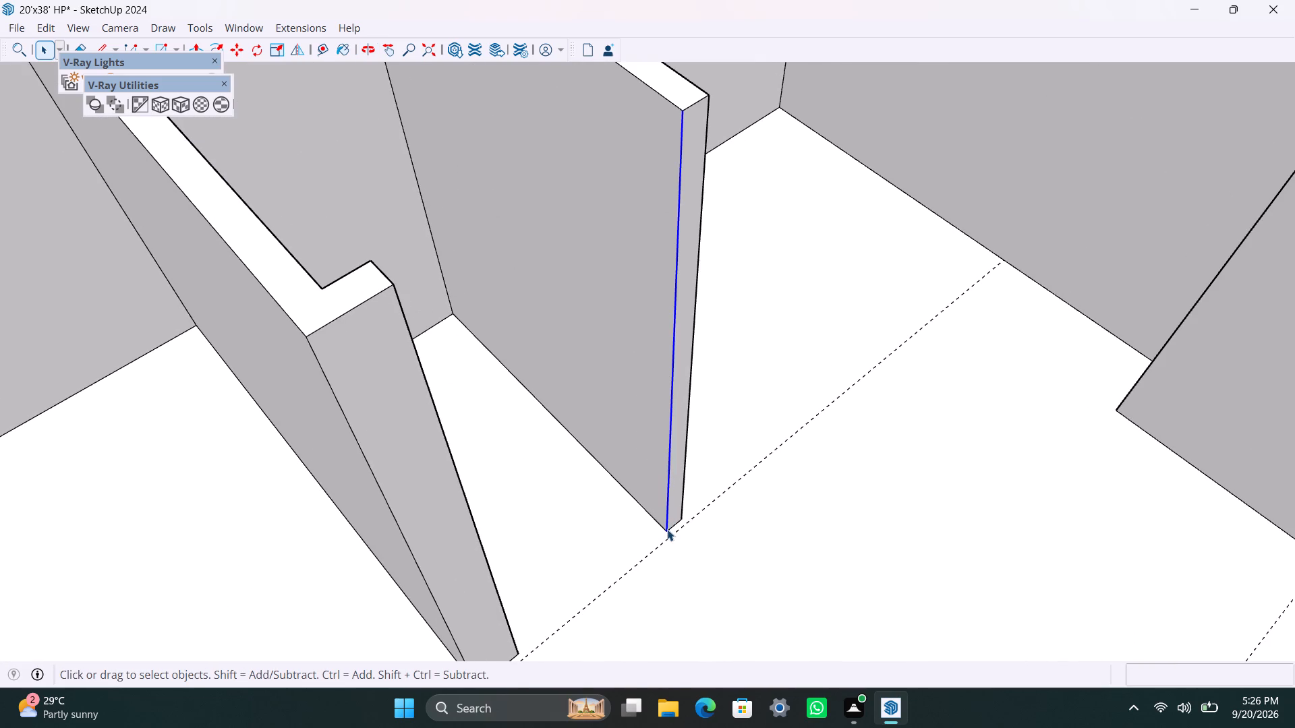
key("m")
left_click(665, 533)
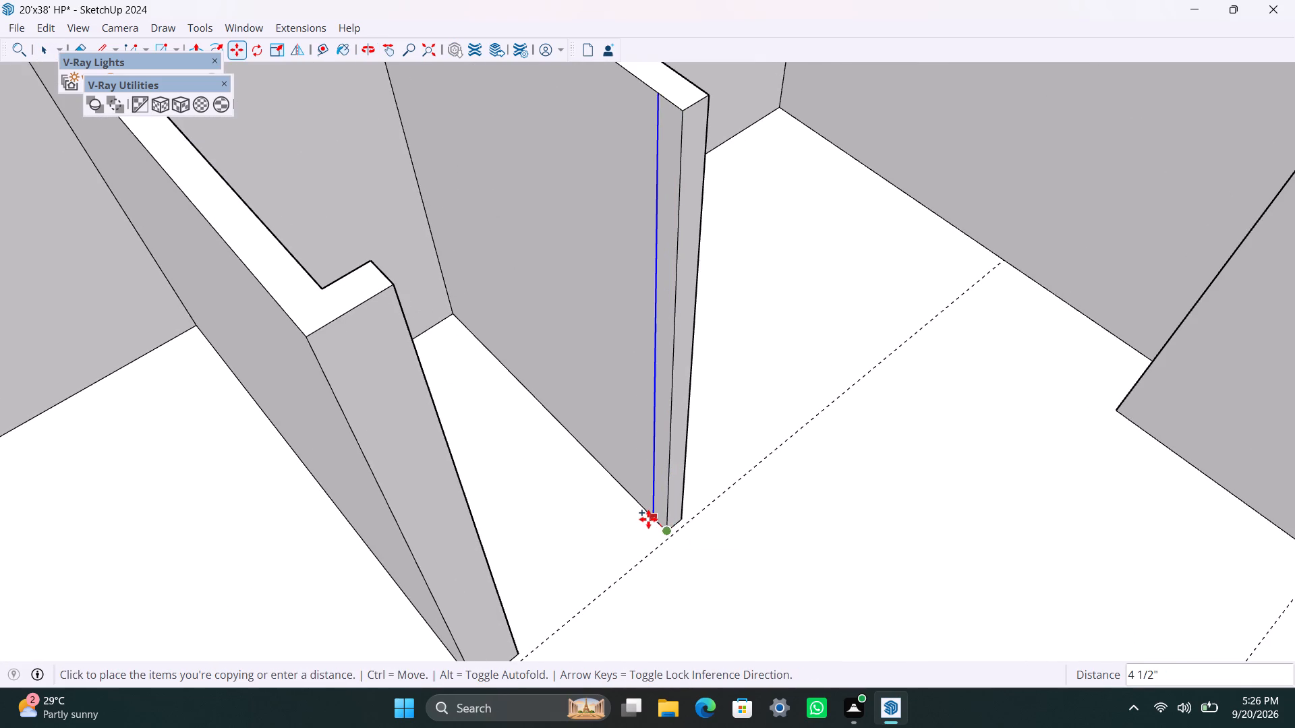
type("4.")
type("5\"")
key("Return")
Push/Pull the 4.5" strip at the partition's end 6" toward the first partition to form a short return.
key("space")
left_click(662, 456)
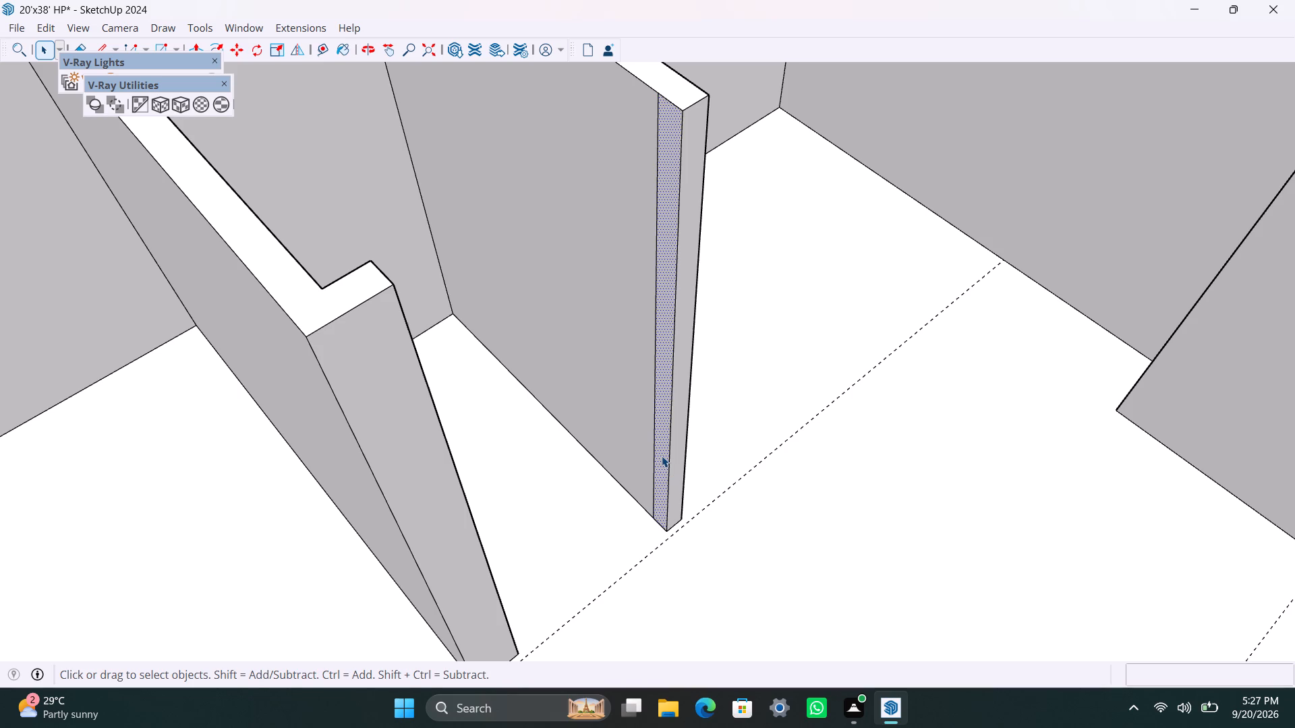
key("p")
left_click(661, 456)
type("6\"")
key("Return")
key("space")
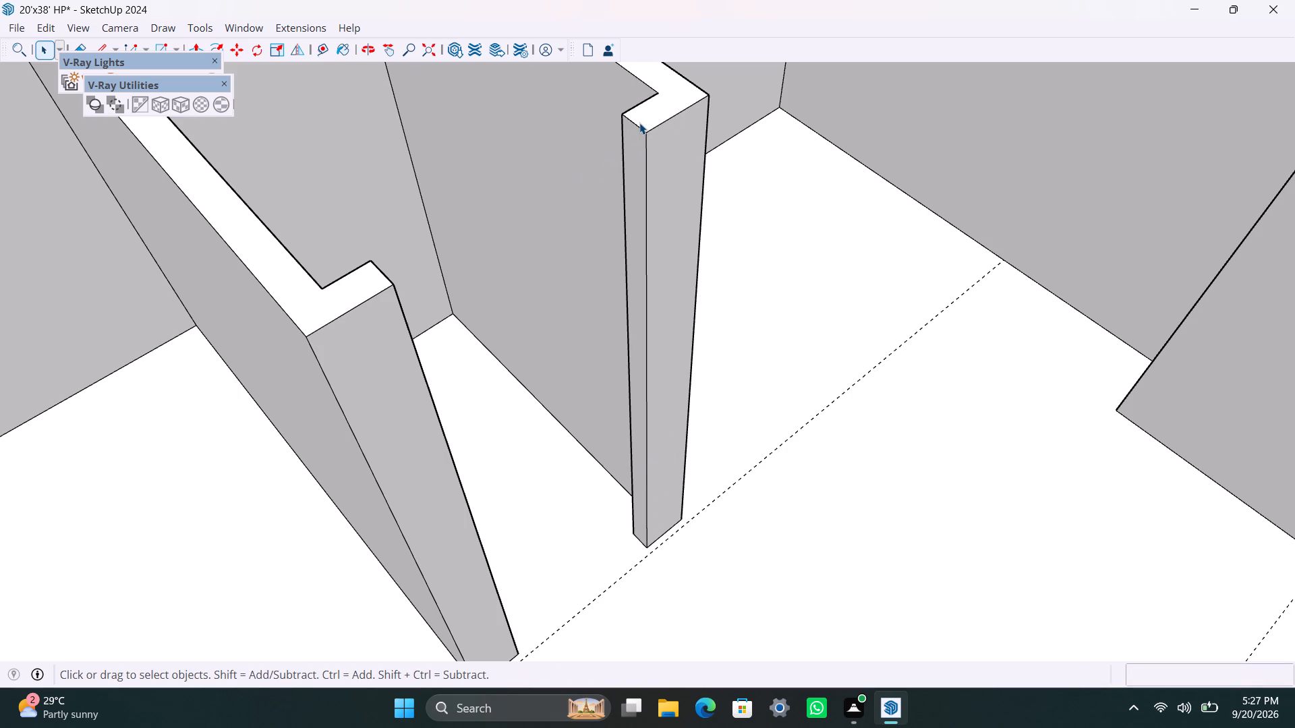
Copy the top edge of the new return's end face 3' straight down.
left_click(639, 126)
key("m")
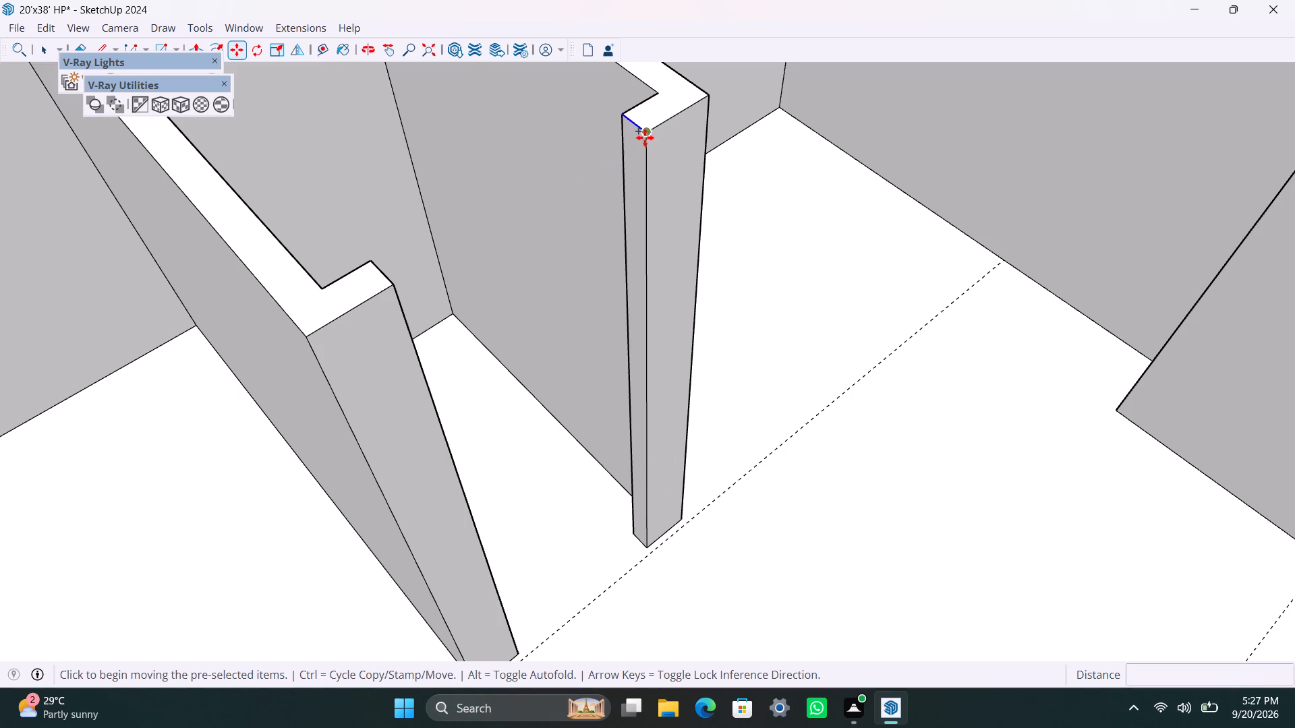
left_click_drag(648, 138, 648, 152)
type("3'")
key("Return")
Push/Pull the return's upper 3'-high end face 3' across to the opposite return, forming a header over the door opening.
key("space")
left_click(632, 209)
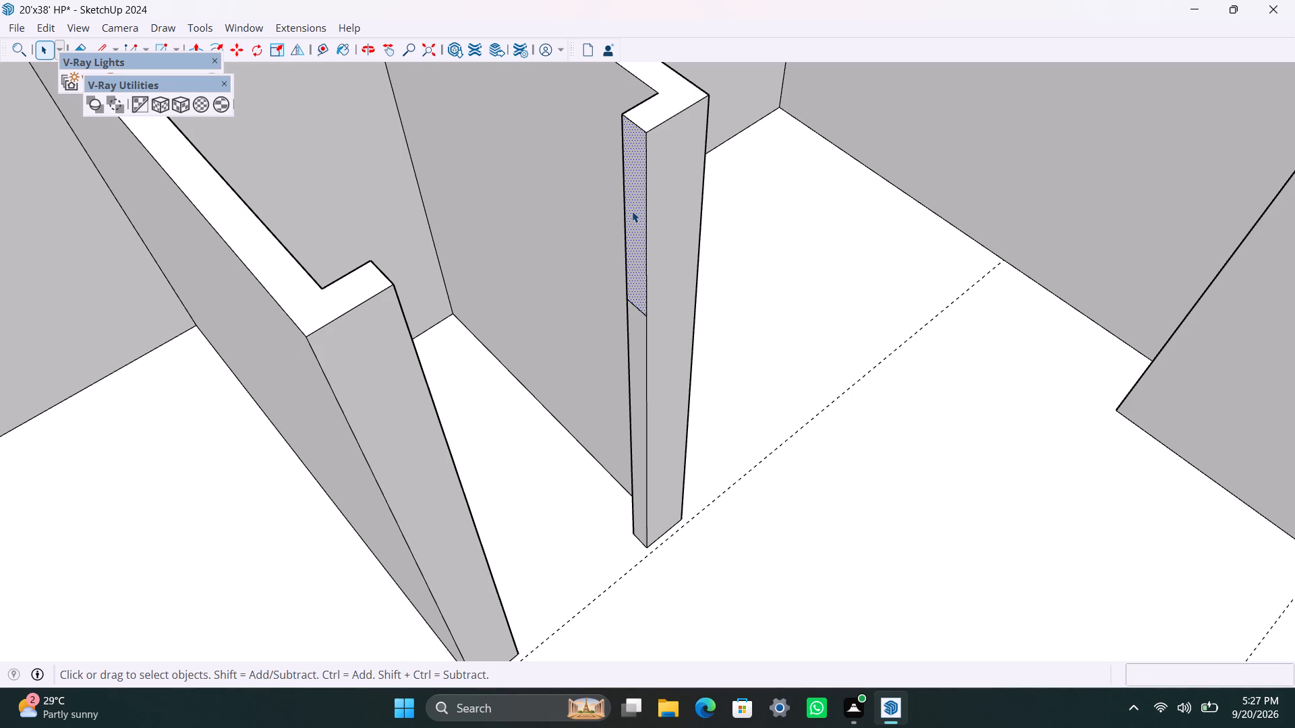
key("p")
left_click_drag(632, 211, 368, 365)
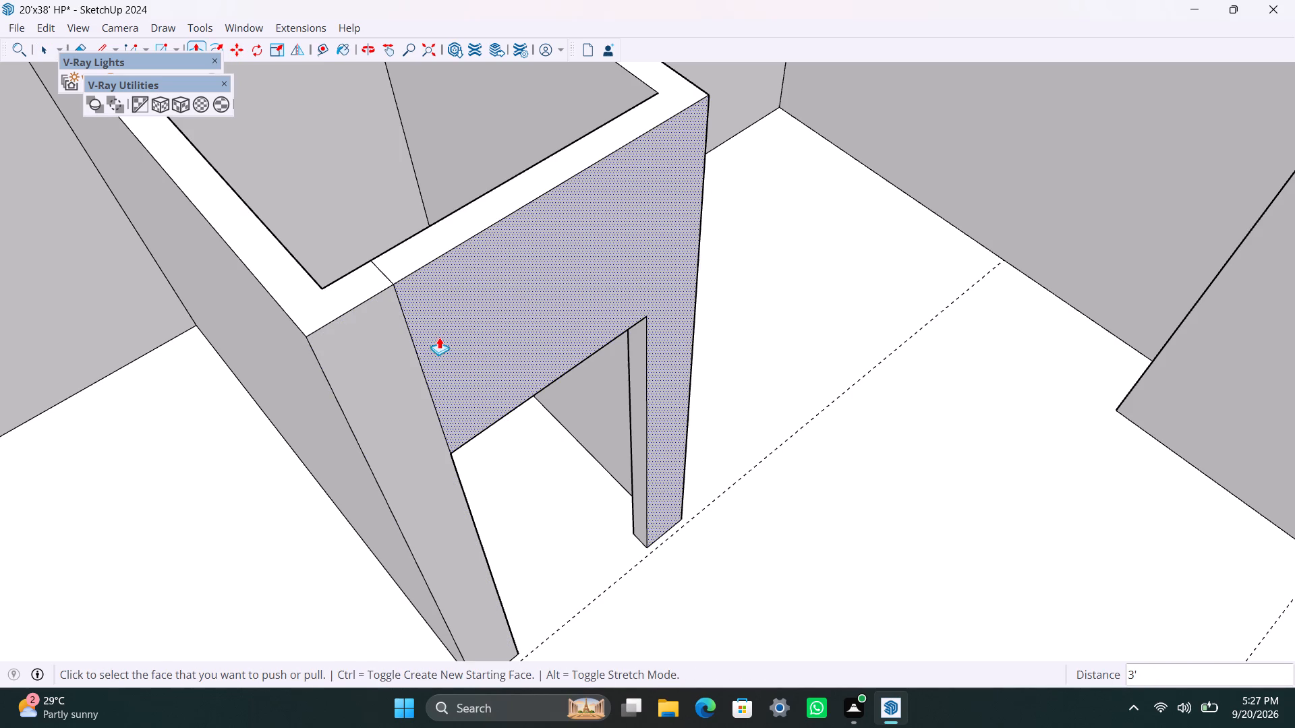
Save the model.
key("ctrl+s")
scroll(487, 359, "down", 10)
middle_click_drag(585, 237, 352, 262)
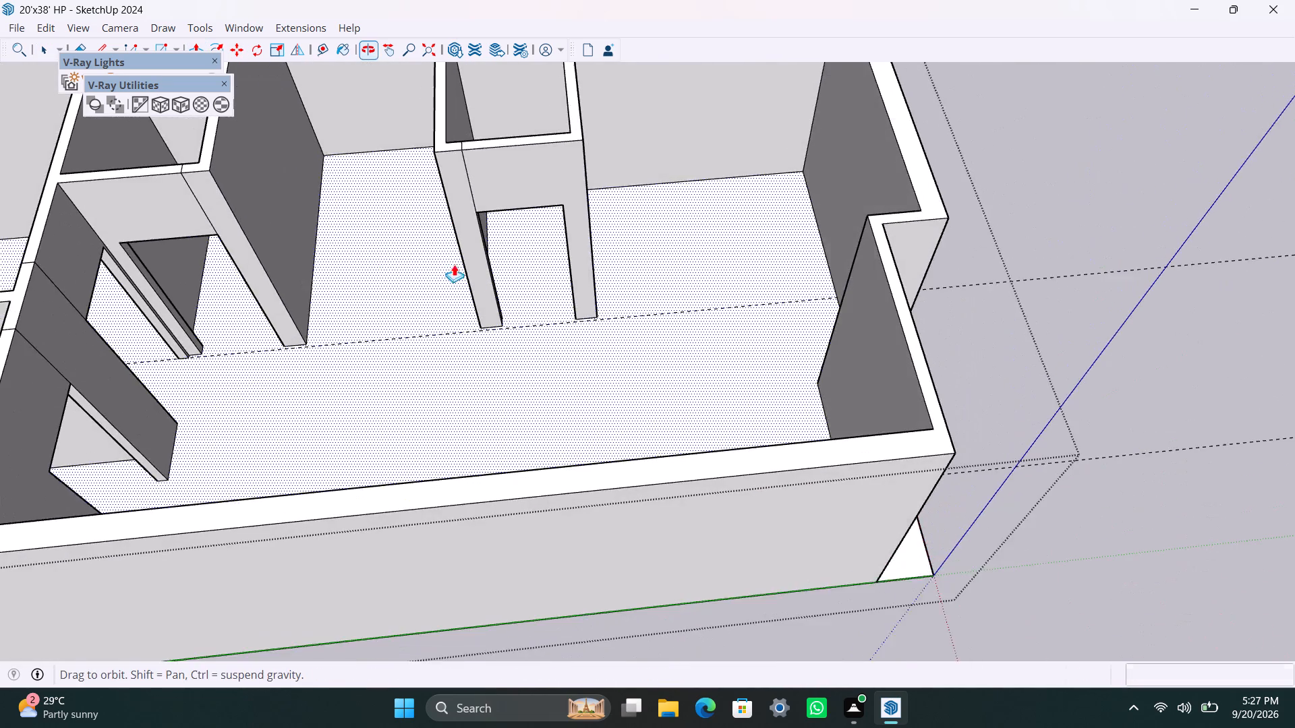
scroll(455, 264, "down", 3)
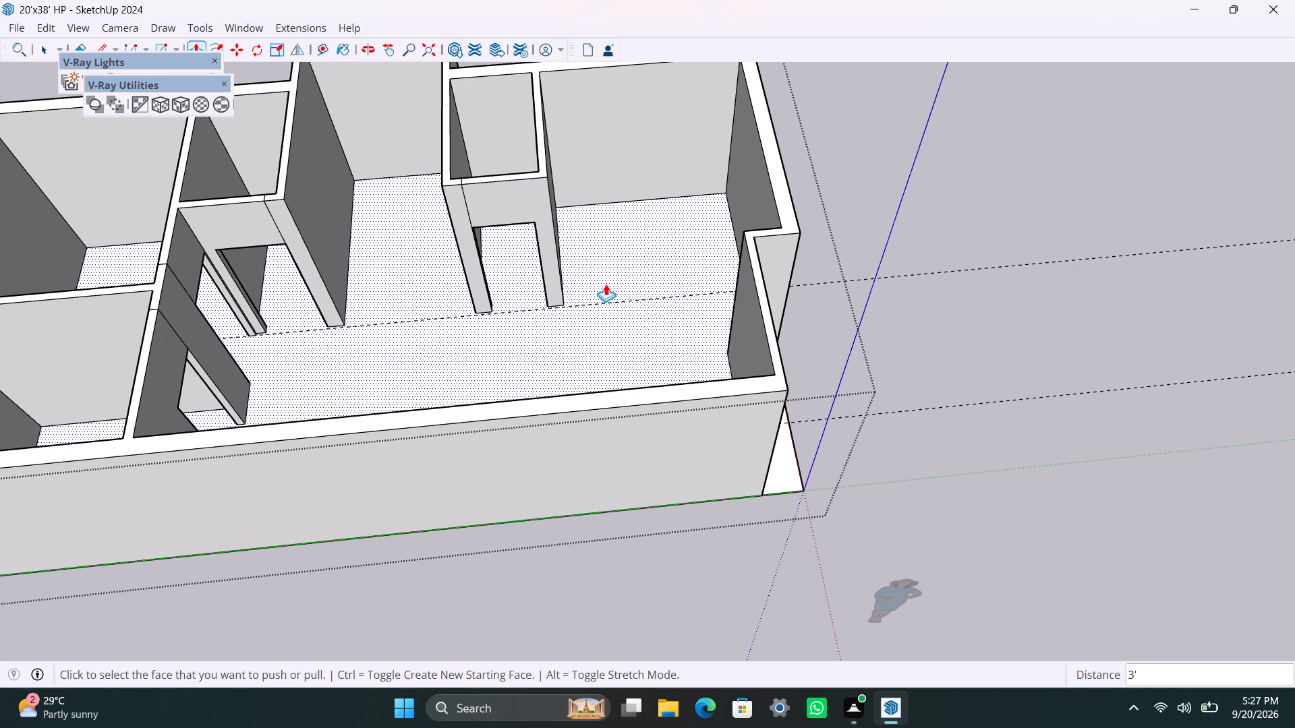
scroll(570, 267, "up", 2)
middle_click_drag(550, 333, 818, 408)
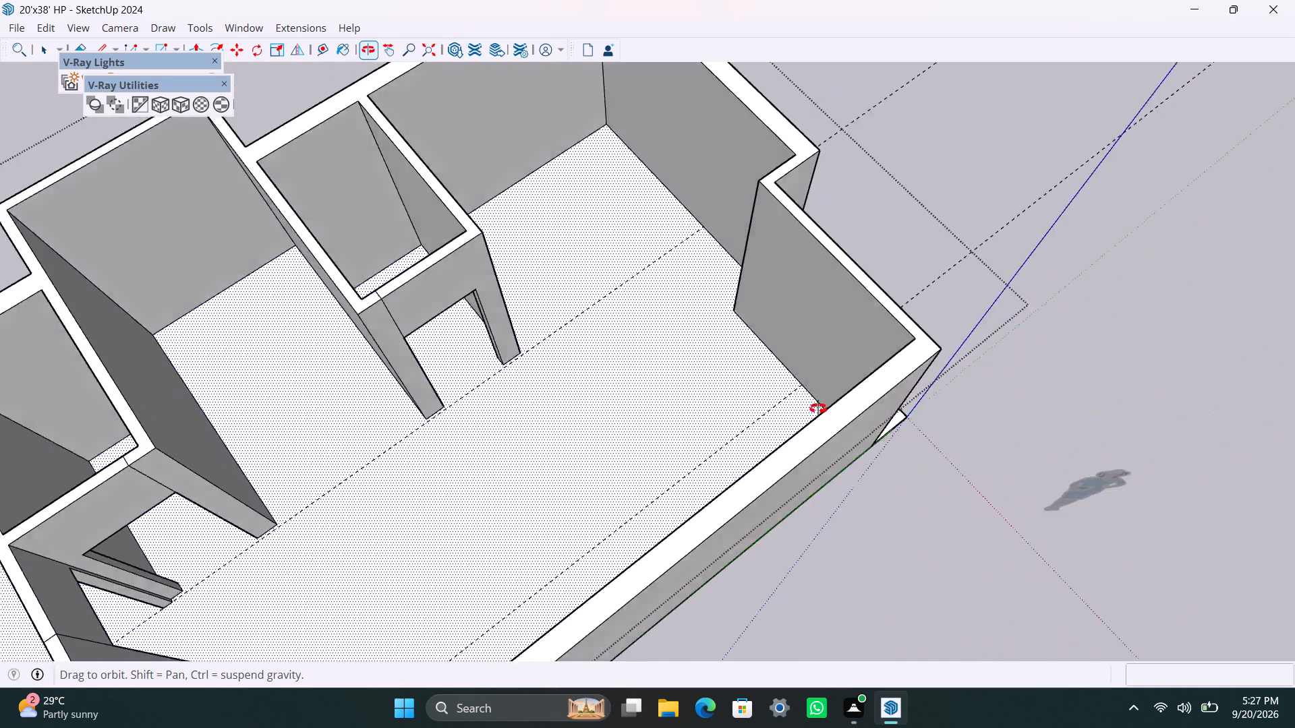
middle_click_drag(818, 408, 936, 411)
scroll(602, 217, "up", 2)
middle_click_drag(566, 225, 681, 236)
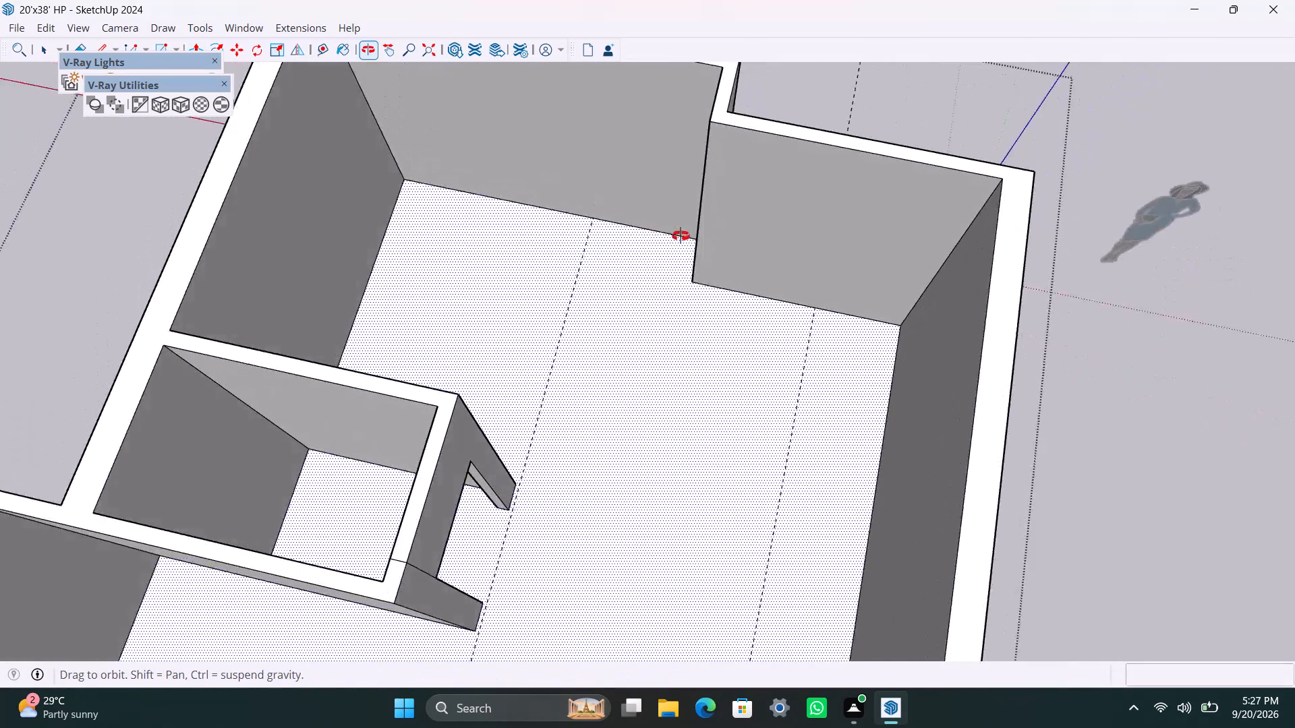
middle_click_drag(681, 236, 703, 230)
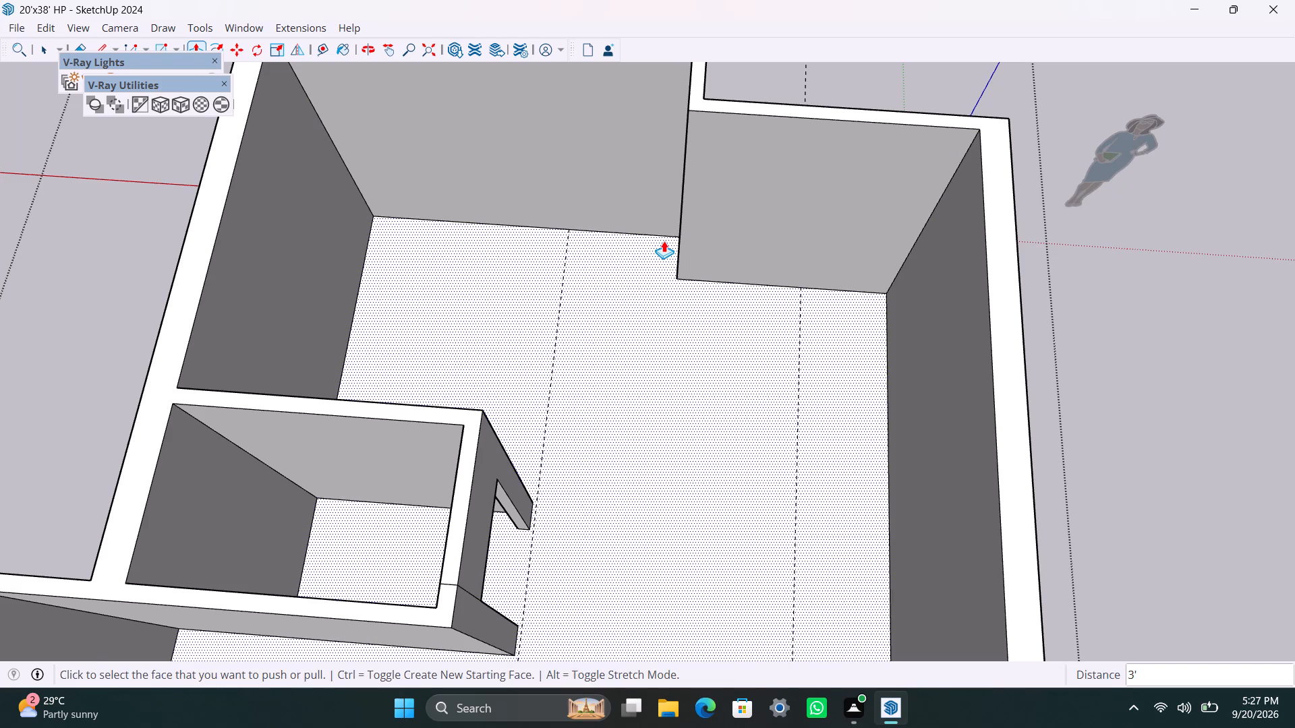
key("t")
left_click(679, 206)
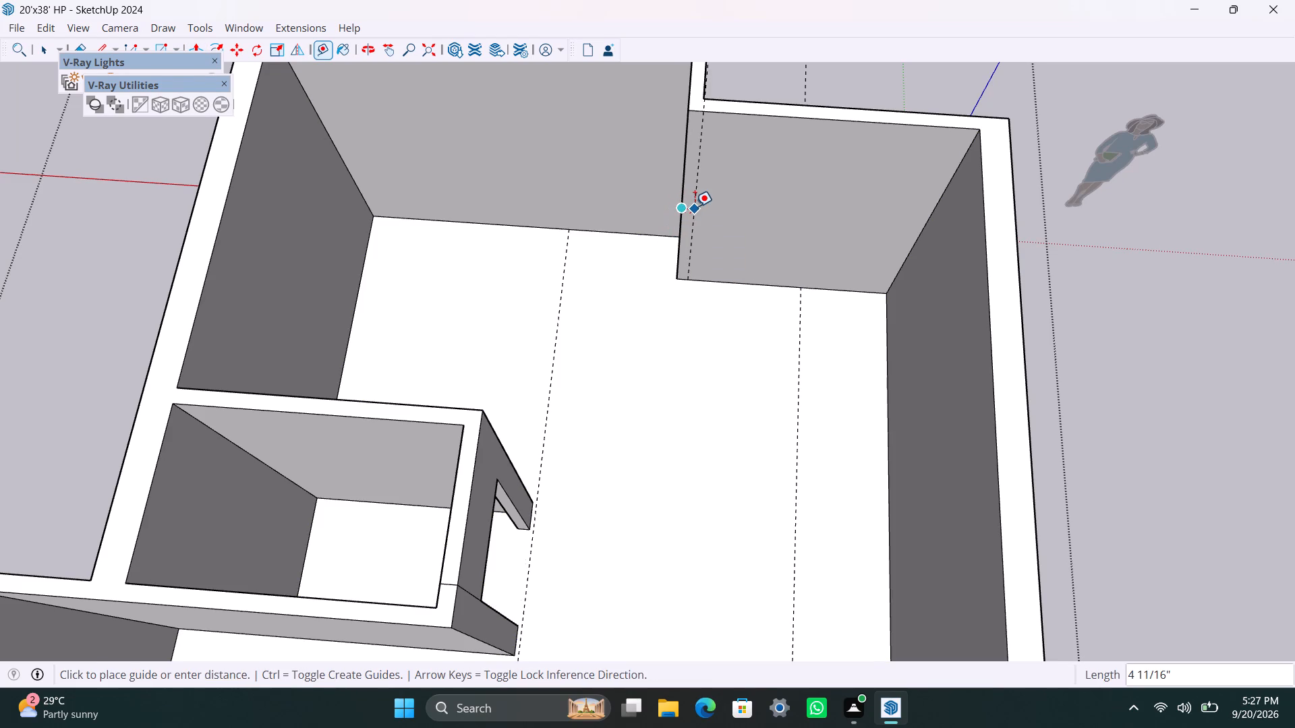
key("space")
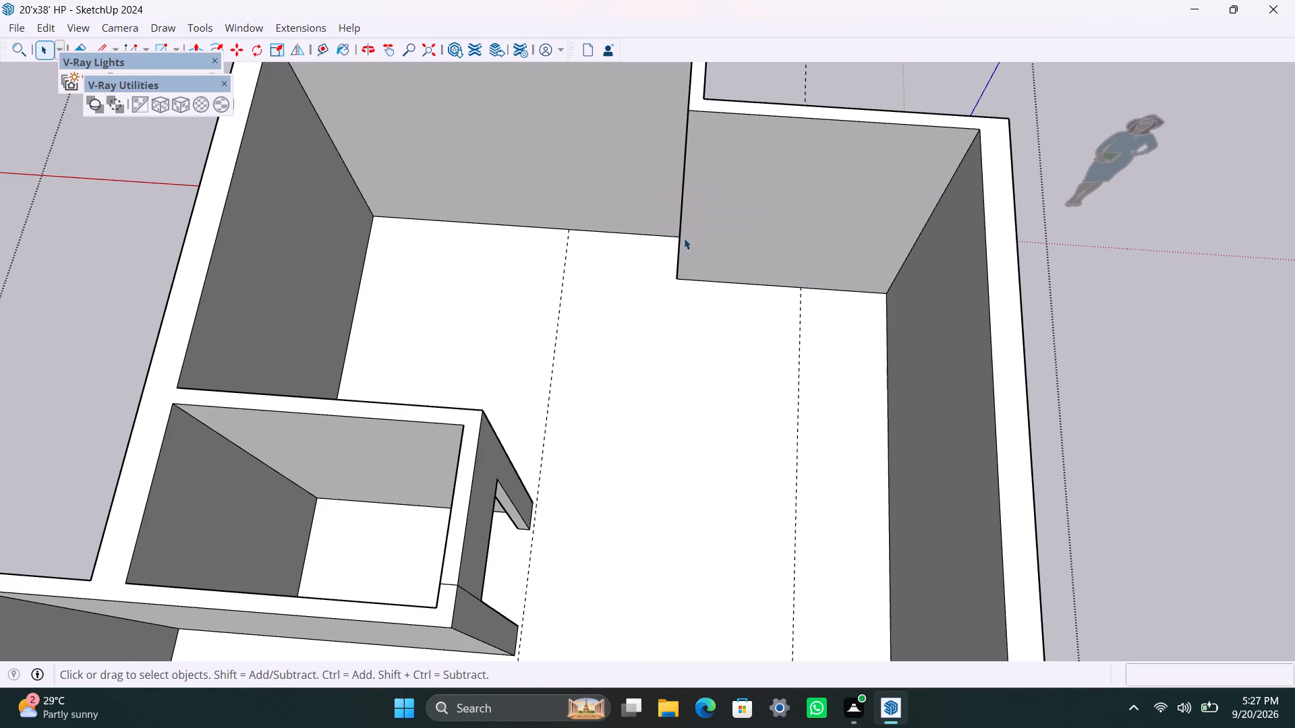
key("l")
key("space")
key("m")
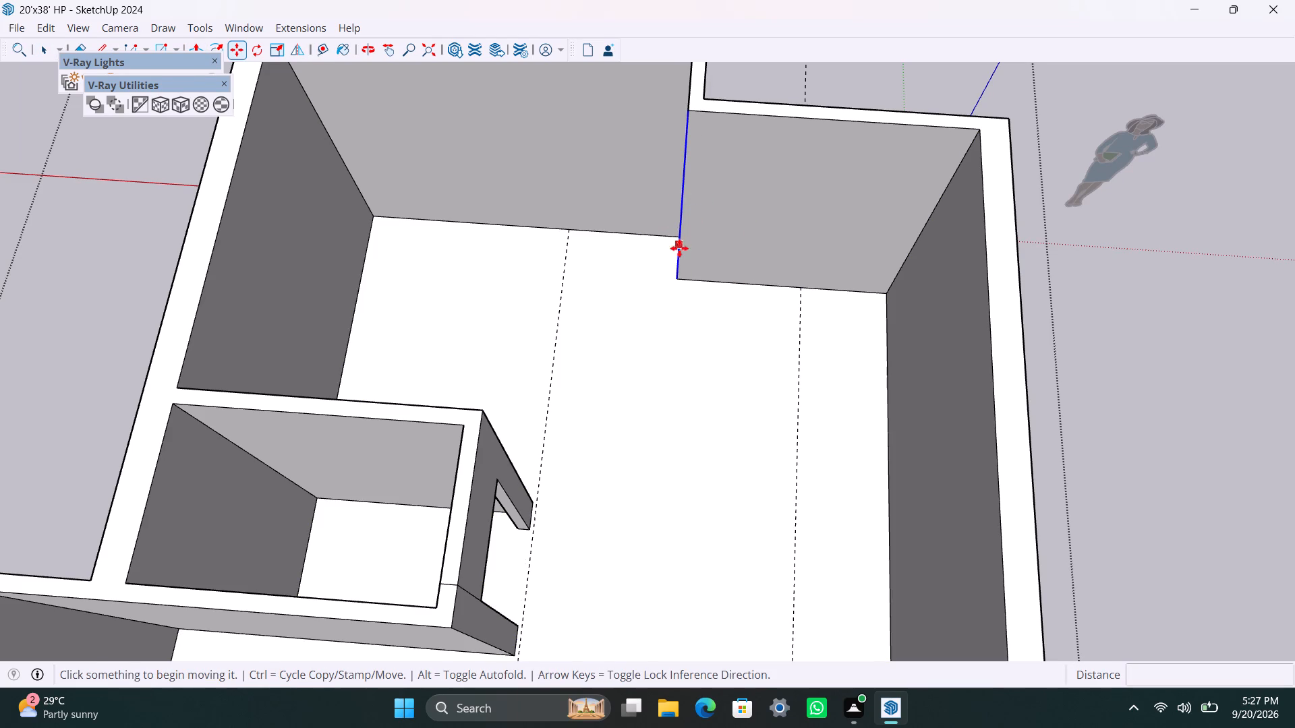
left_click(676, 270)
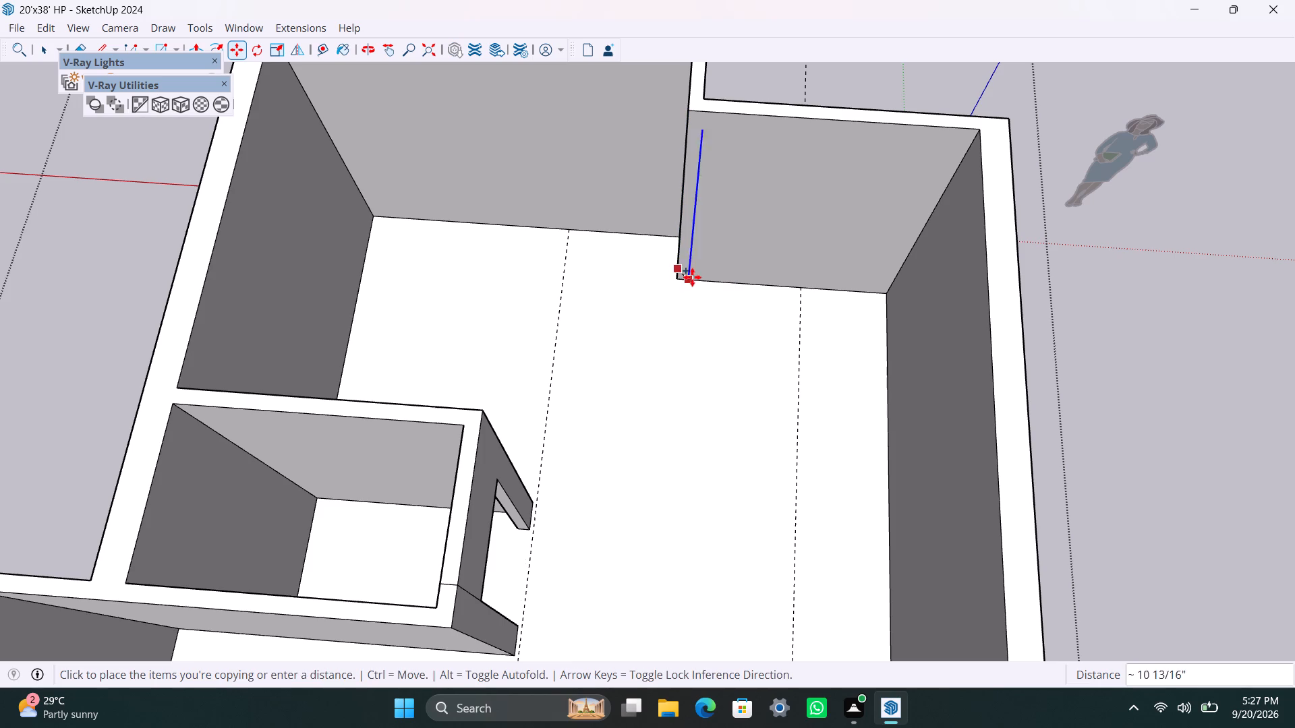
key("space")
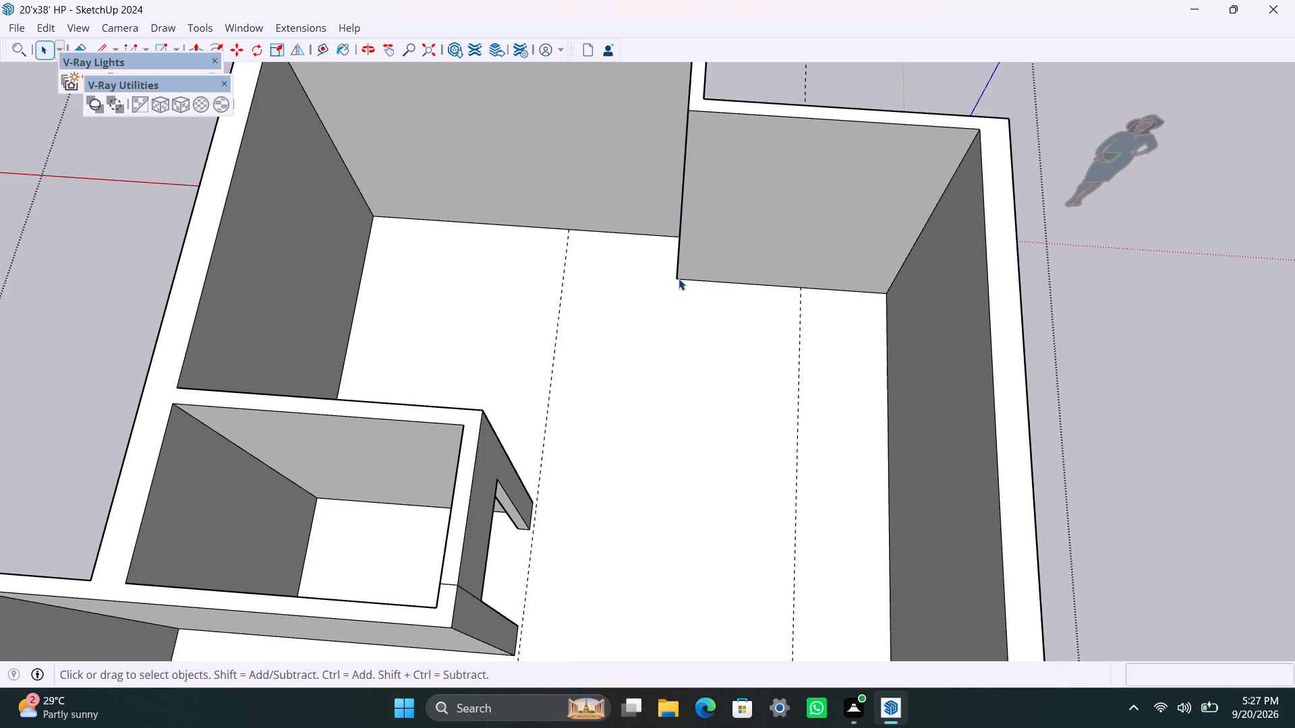
Copy the vertical inner edge at the house's recessed corner 4.5" along the adjoining short wall.
left_click(677, 262)
key("m")
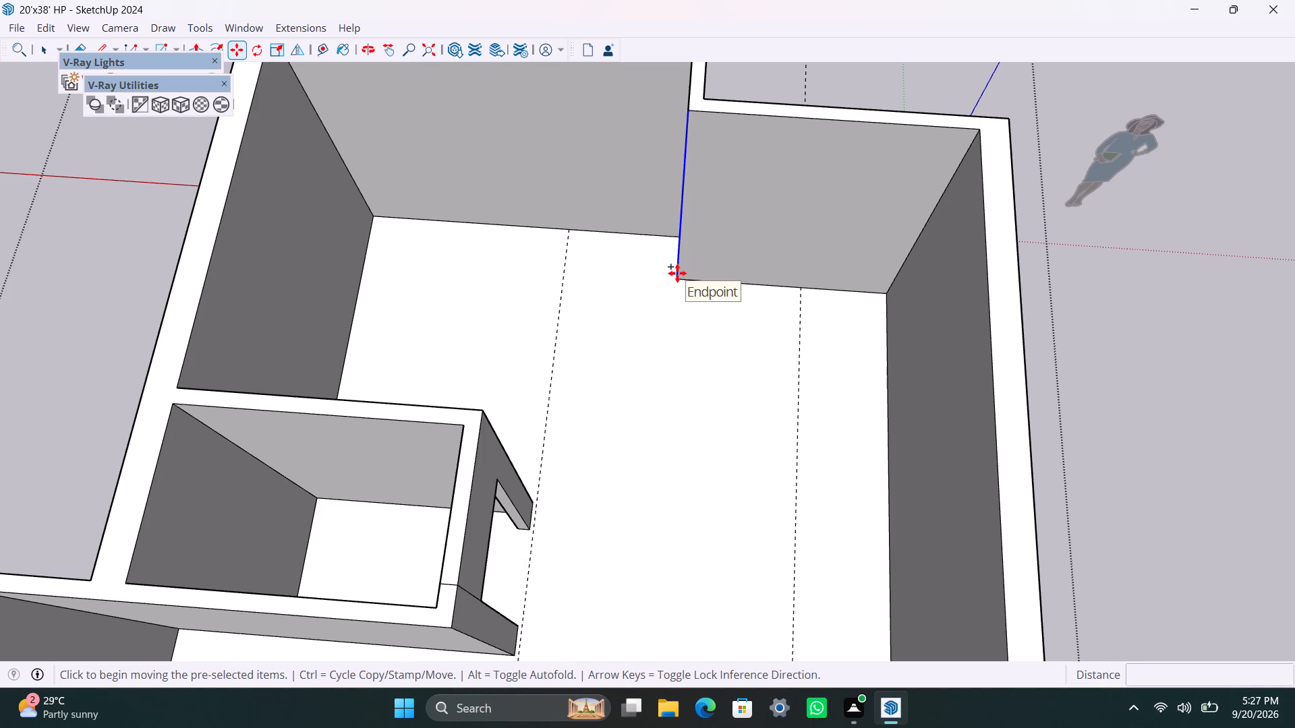
left_click(679, 278)
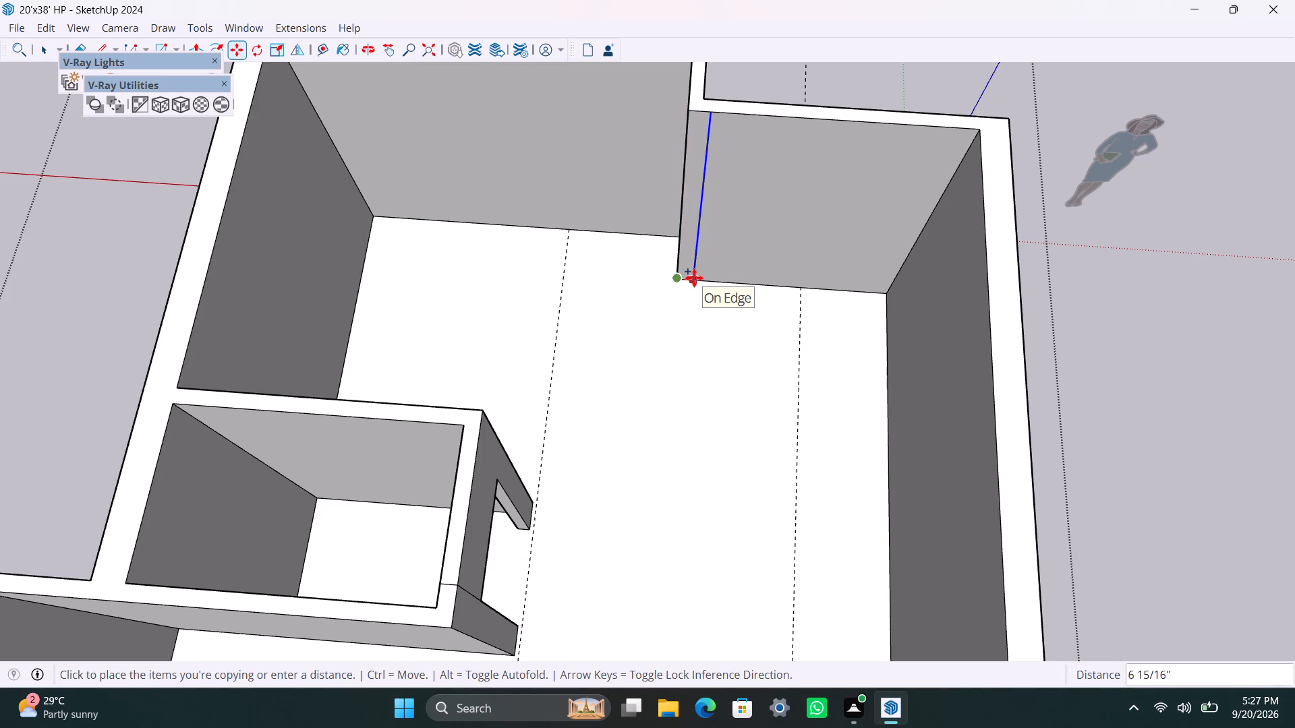
type("4.5")
key("shift+quotedbl")
key("Return")
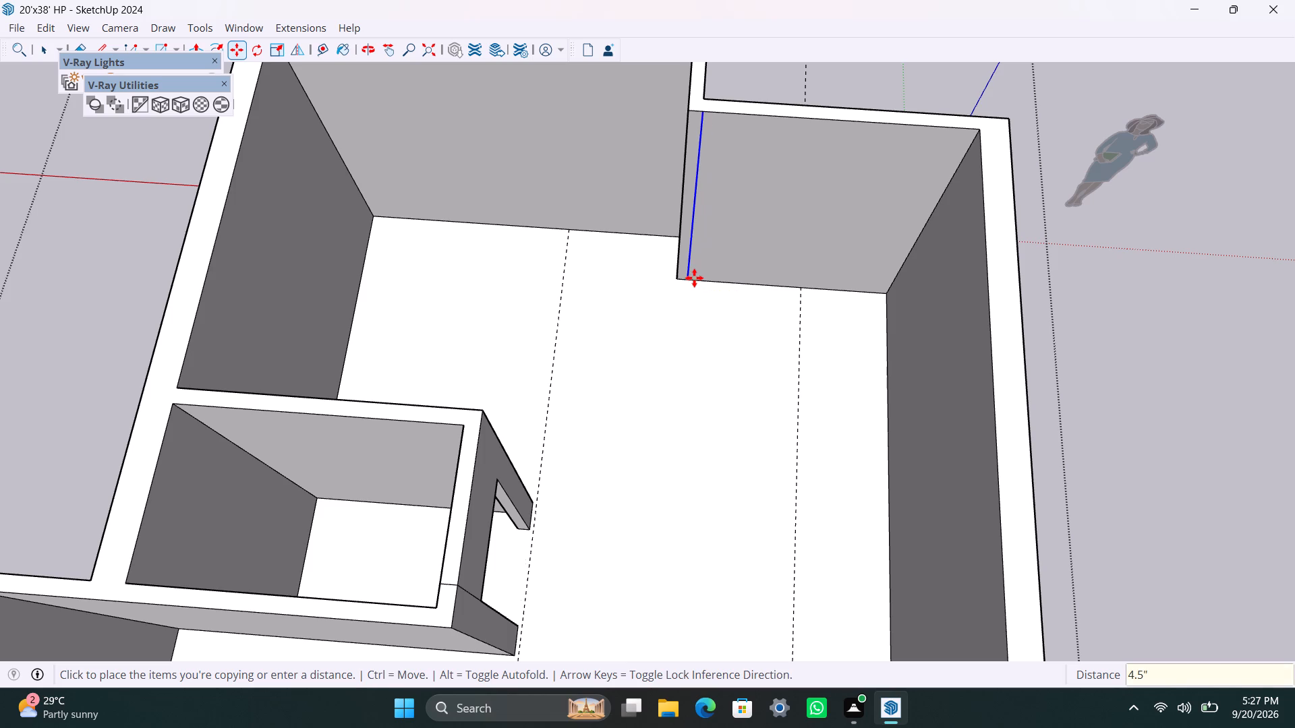
Push/Pull the 4.5" strip at the recessed corner about 8'6" into the house, level with the small room's near partition.
key("space")
left_click(687, 200)
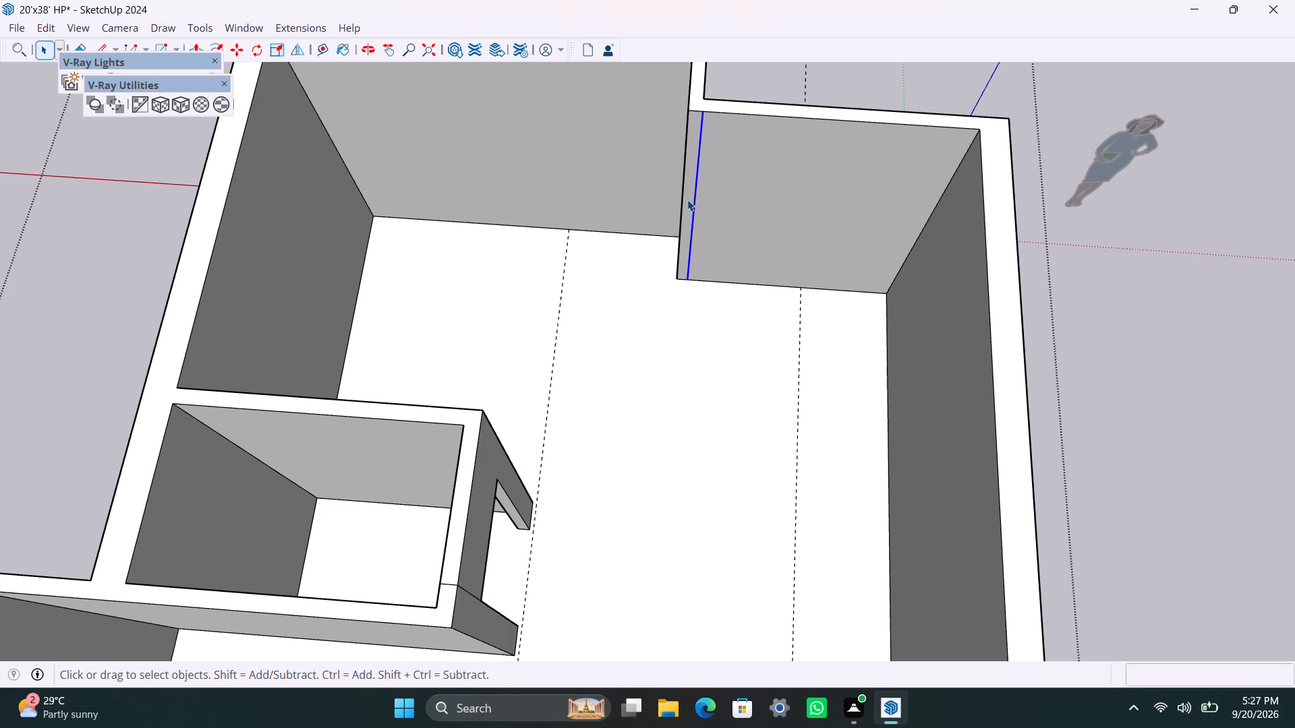
key("p")
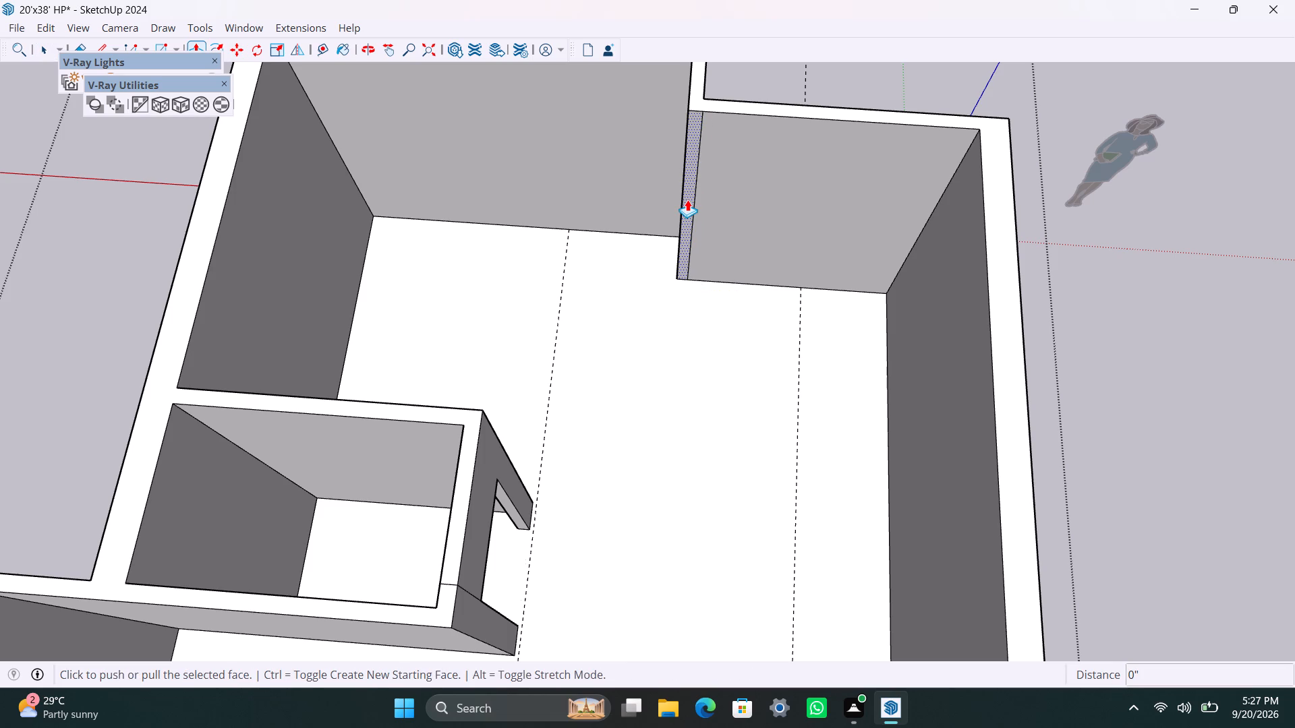
left_click_drag(687, 200, 561, 473)
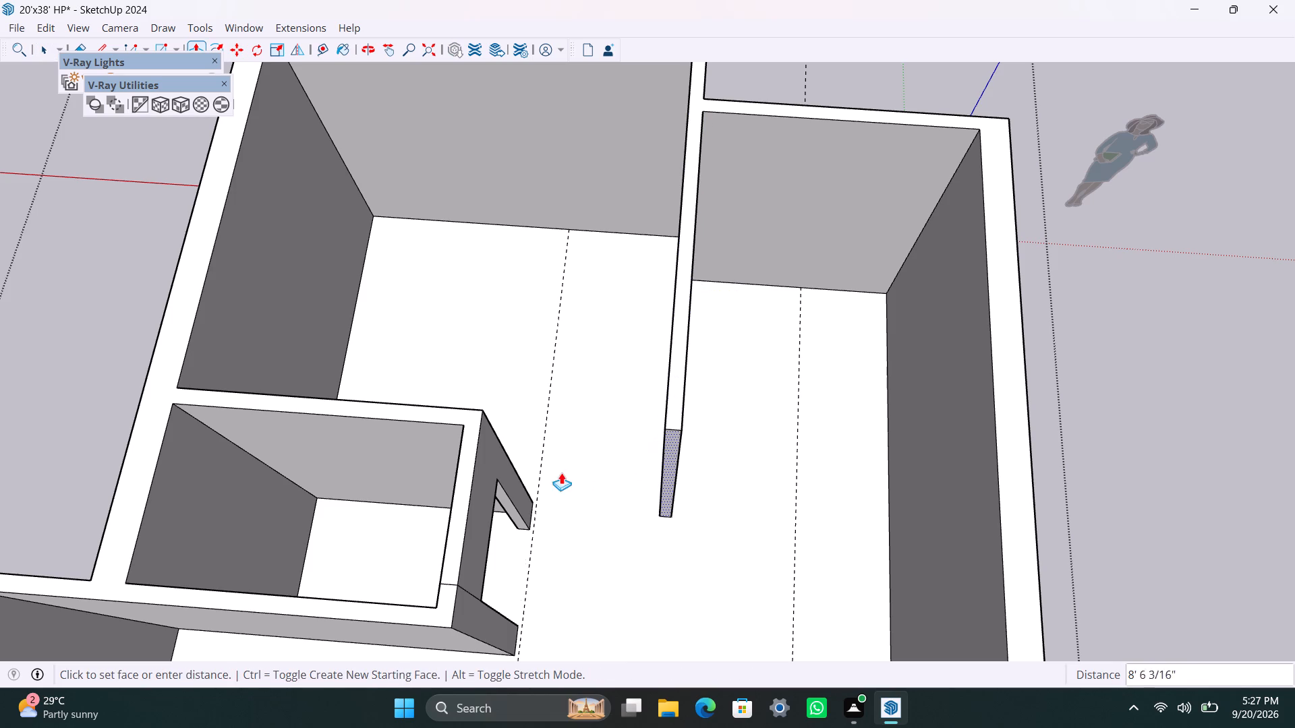
left_click_drag(561, 473, 521, 473)
Place a guide line 3' from the small room's doorway wall, toward the long partition at the recessed corner.
key("space")
scroll(587, 484, "down", 4)
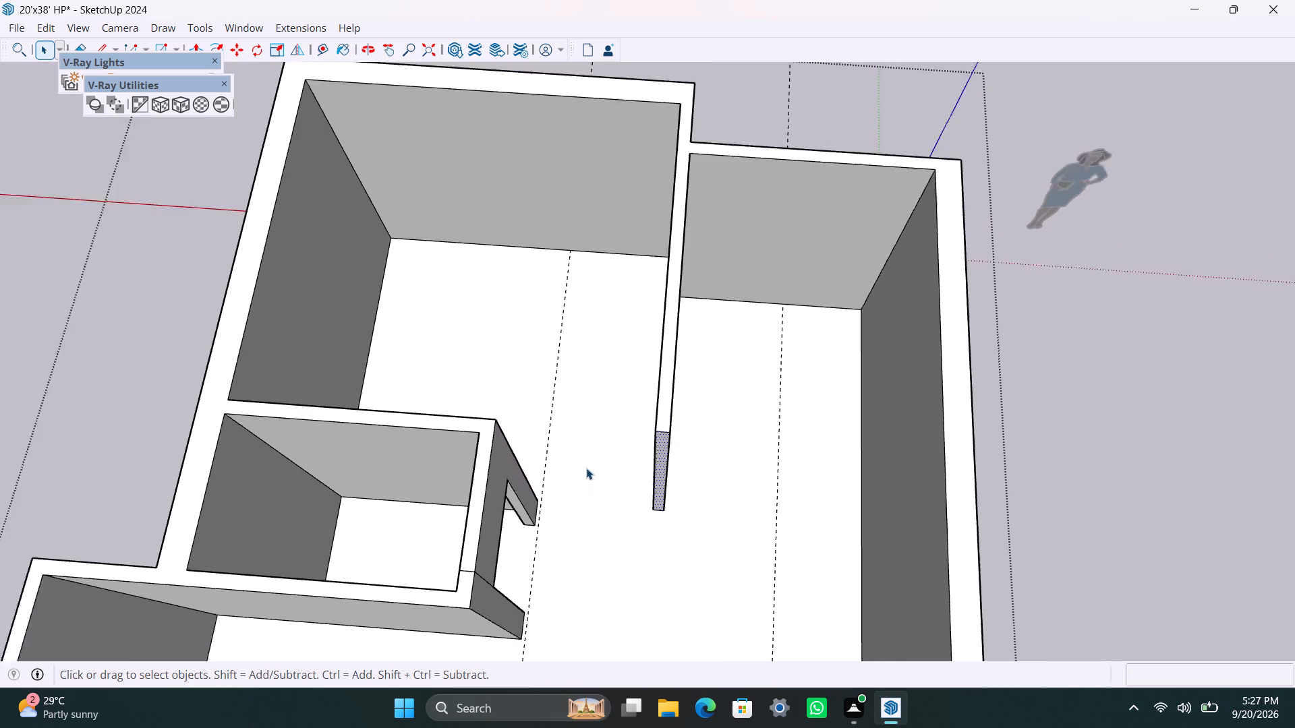
middle_click_drag(594, 471, 978, 473)
scroll(735, 483, "up", 3)
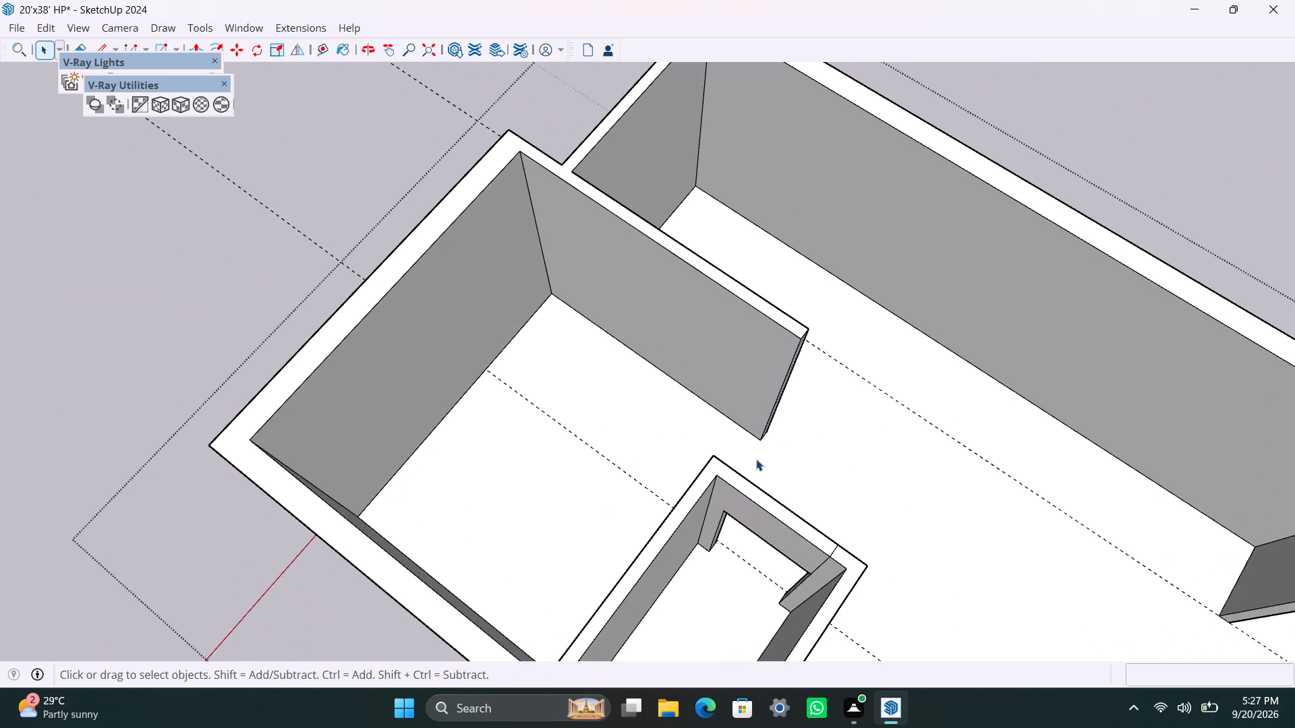
scroll(756, 459, "up", 1)
scroll(778, 455, "down", 3)
middle_click_drag(770, 454, 423, 426)
scroll(598, 577, "up", 1)
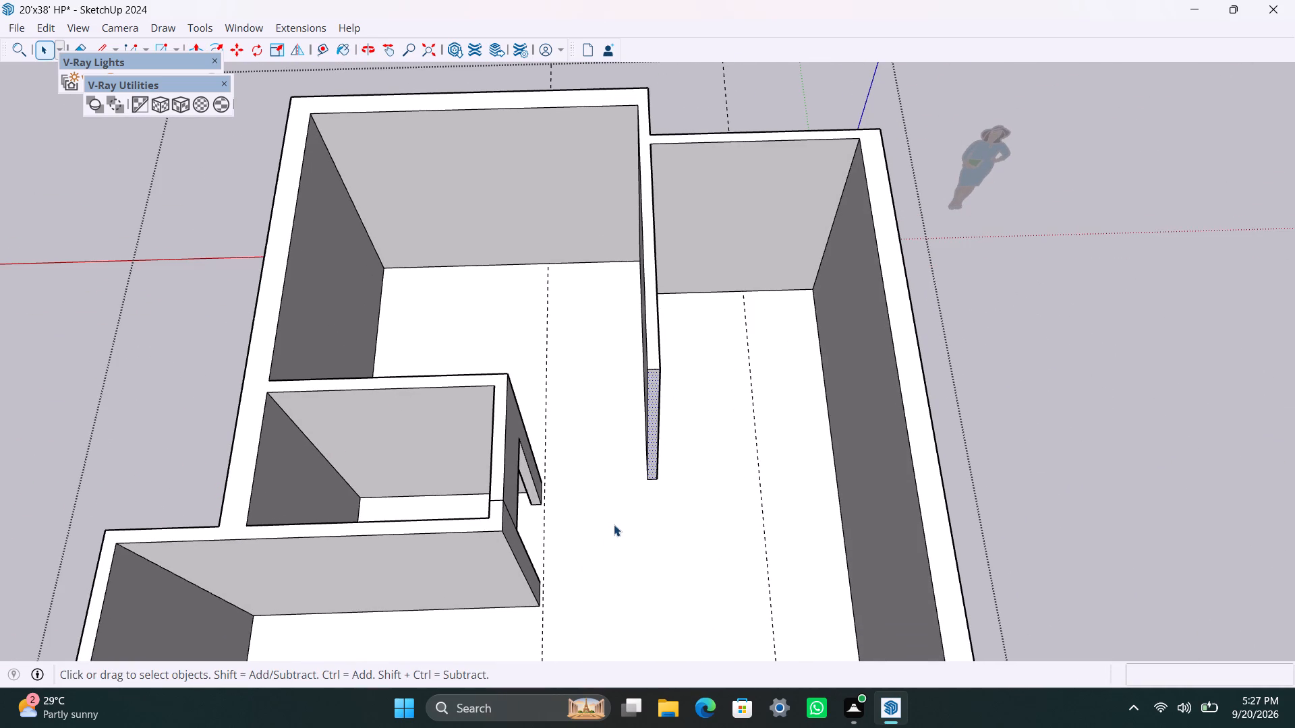
key("t")
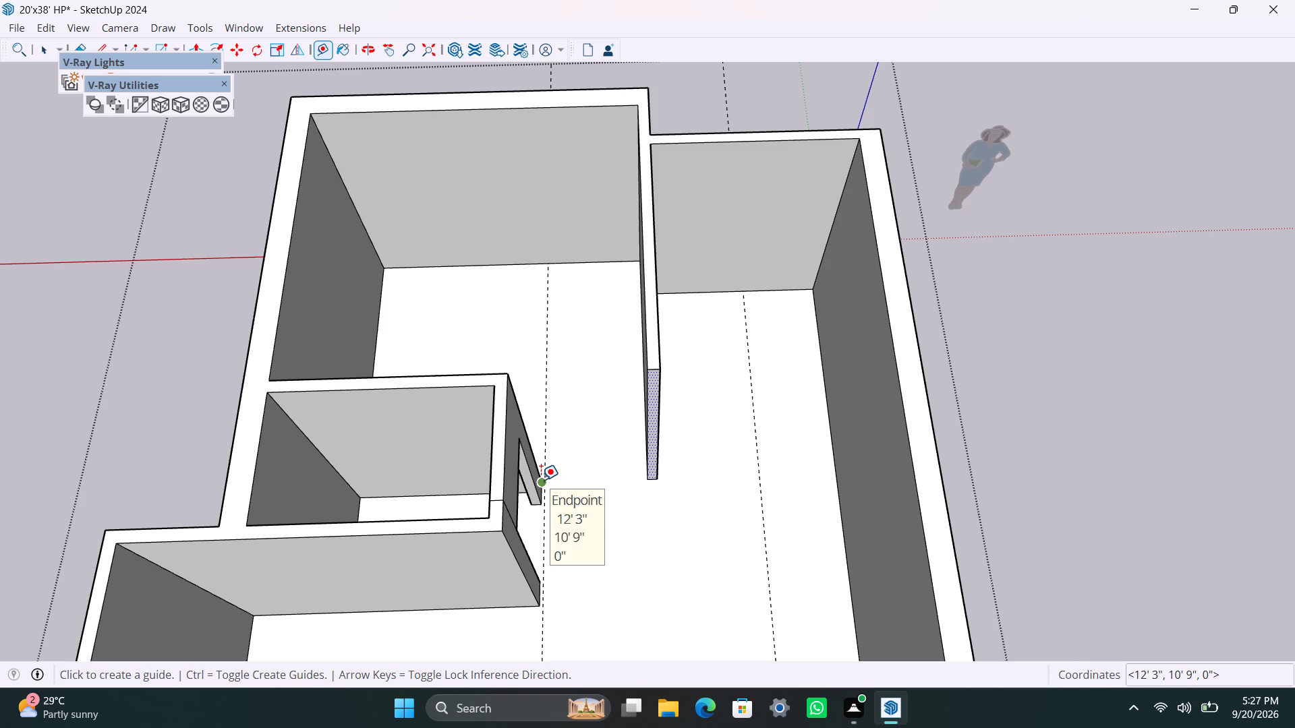
left_click(541, 480)
key("space")
scroll(589, 482, "up", 3)
key("t")
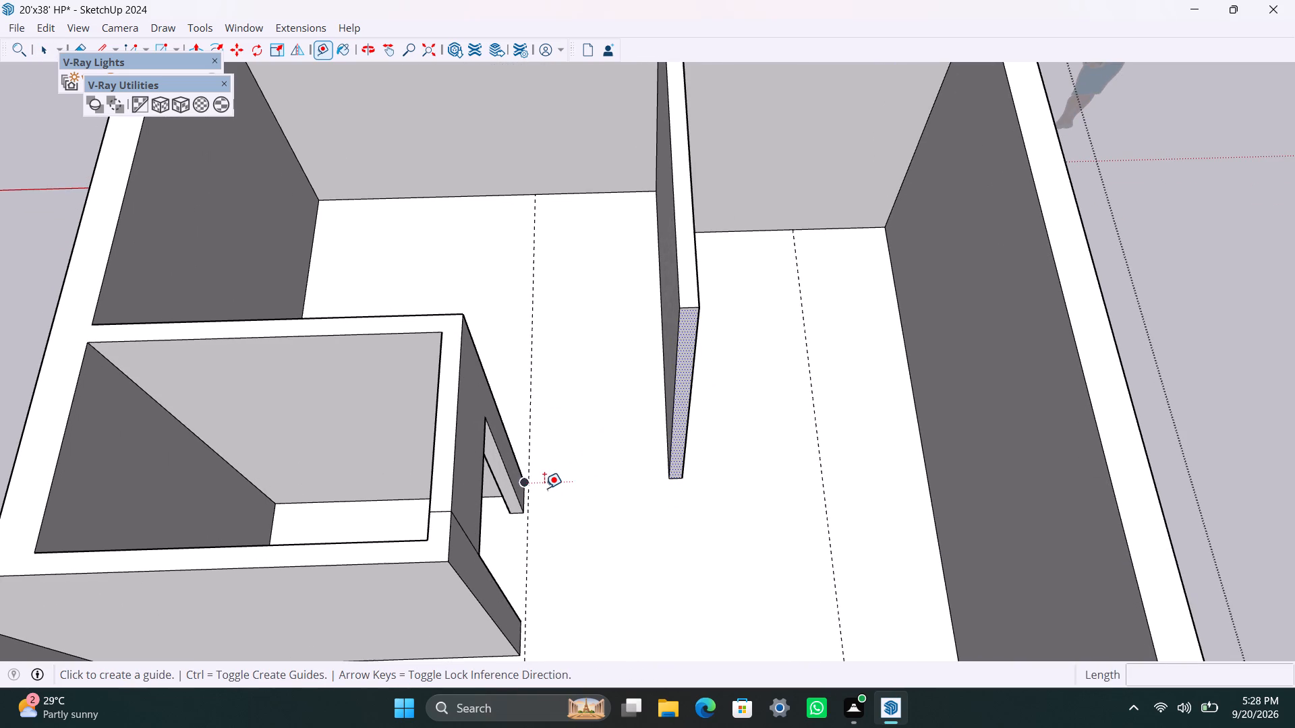
left_click(524, 496)
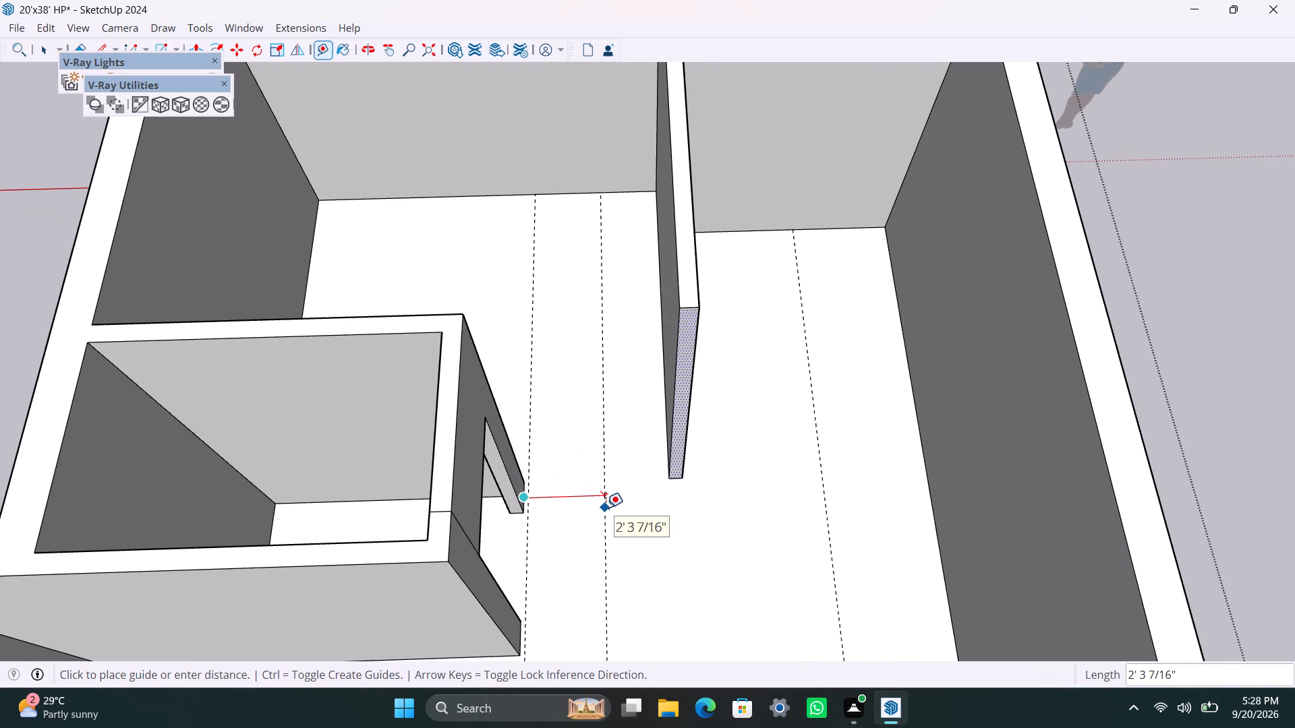
type("3'")
key("Return")
key("space")
Push/Pull the free end face of the long partition 4.5" further into the house.
scroll(600, 504, "up", 3)
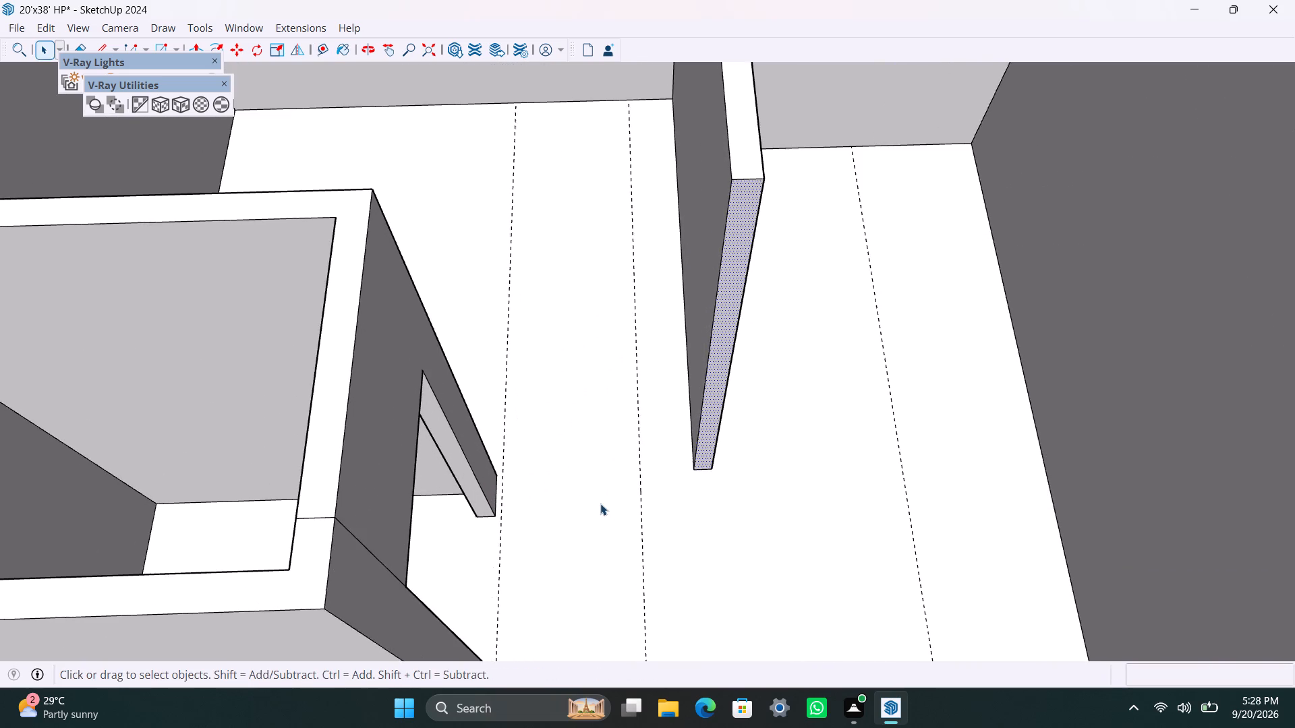
middle_click_drag(615, 508, 993, 560)
scroll(861, 356, "up", 3)
middle_click_drag(876, 454, 573, 438)
scroll(636, 551, "down", 4)
middle_click_drag(453, 662, 359, 586)
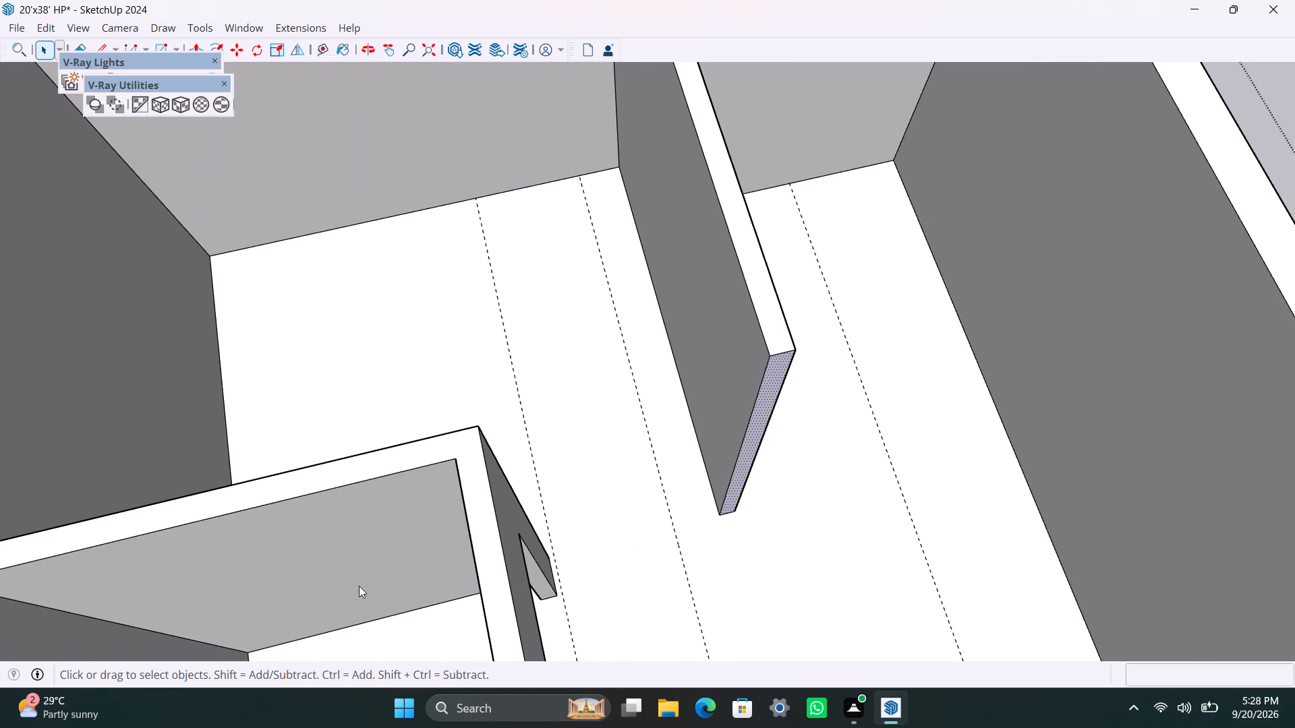
middle_click_drag(359, 586, 340, 574)
scroll(761, 586, "down", 2)
middle_click_drag(704, 573, 558, 508)
scroll(642, 473, "up", 1)
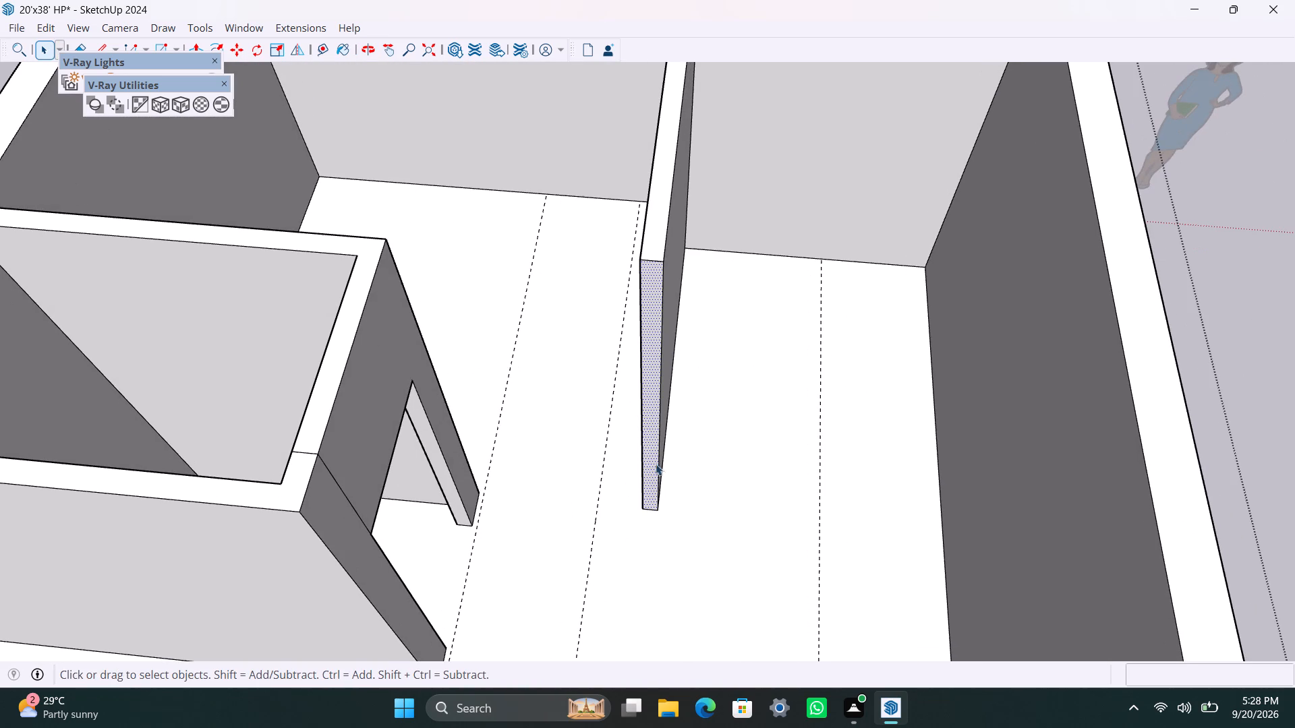
left_click(654, 448)
key("p")
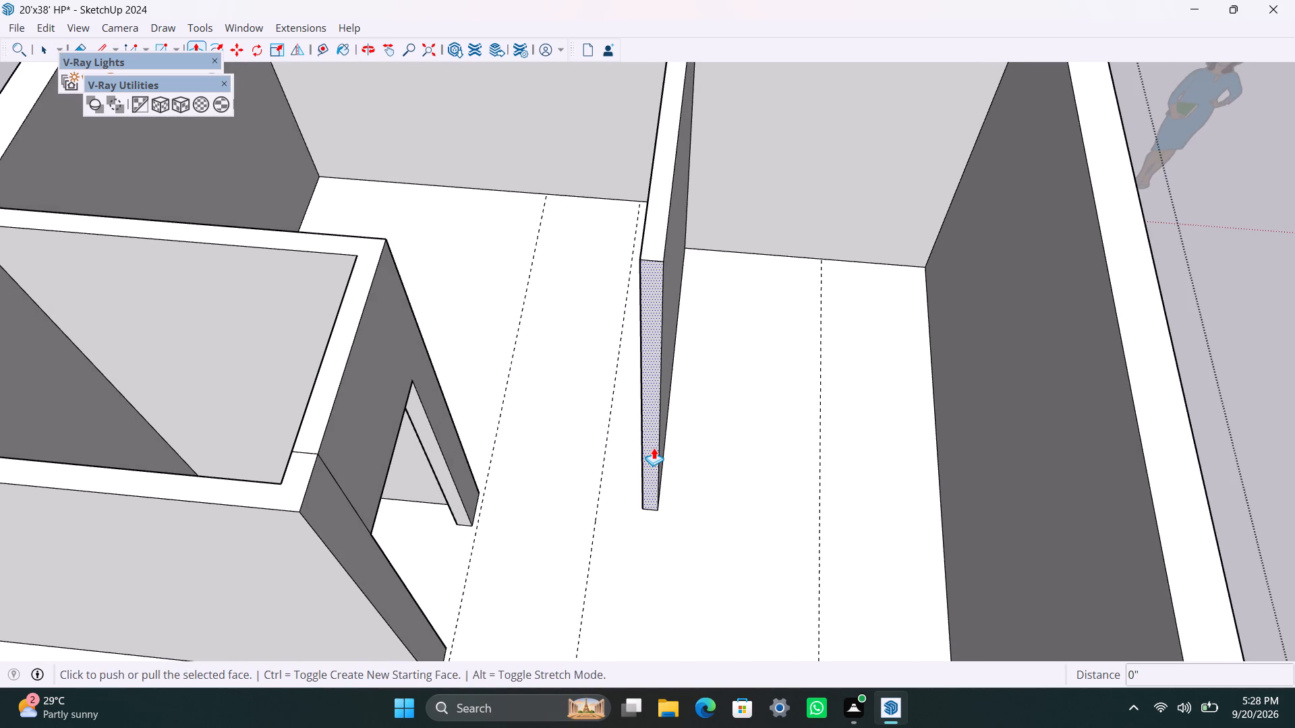
left_click(654, 448)
type("4.5\"")
key("Return")
key("space")
Copy the vertical edge at the long partition's free end 4.5" back along its side facing the small room.
scroll(574, 402, "down", 4)
middle_click_drag(567, 417, 667, 456)
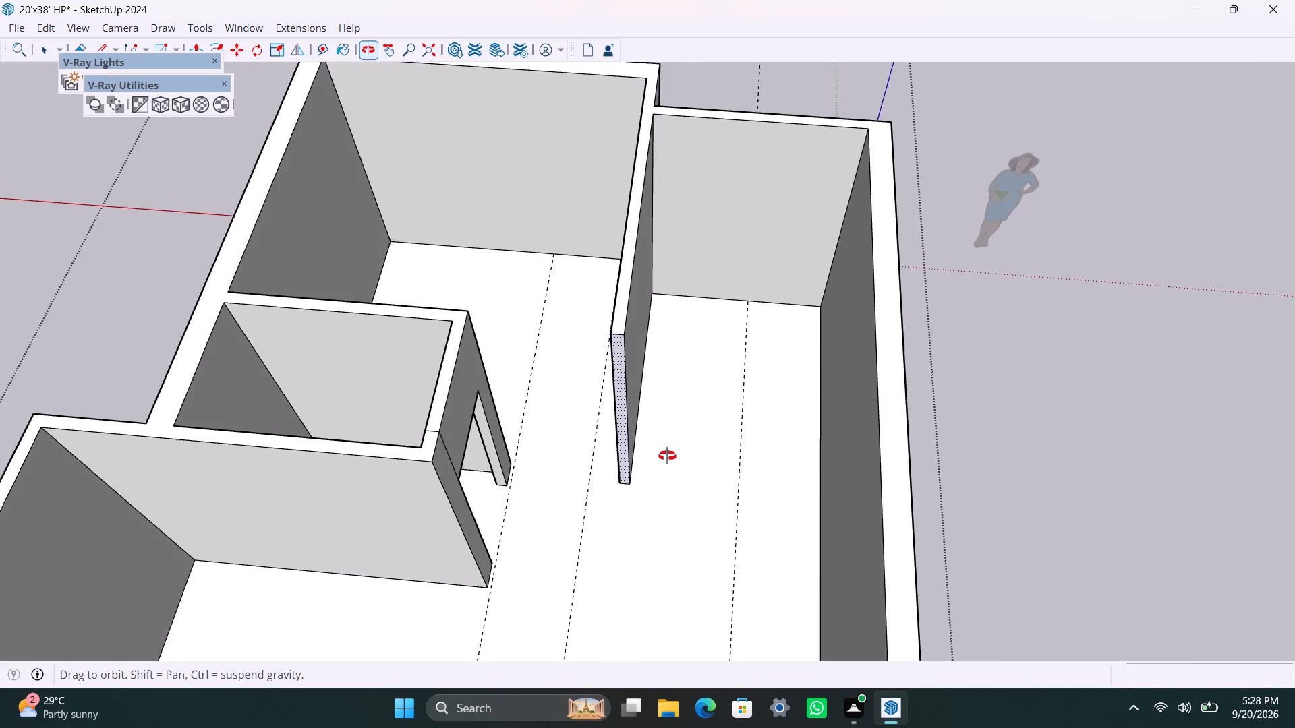
middle_click_drag(667, 456, 936, 510)
scroll(770, 434, "up", 8)
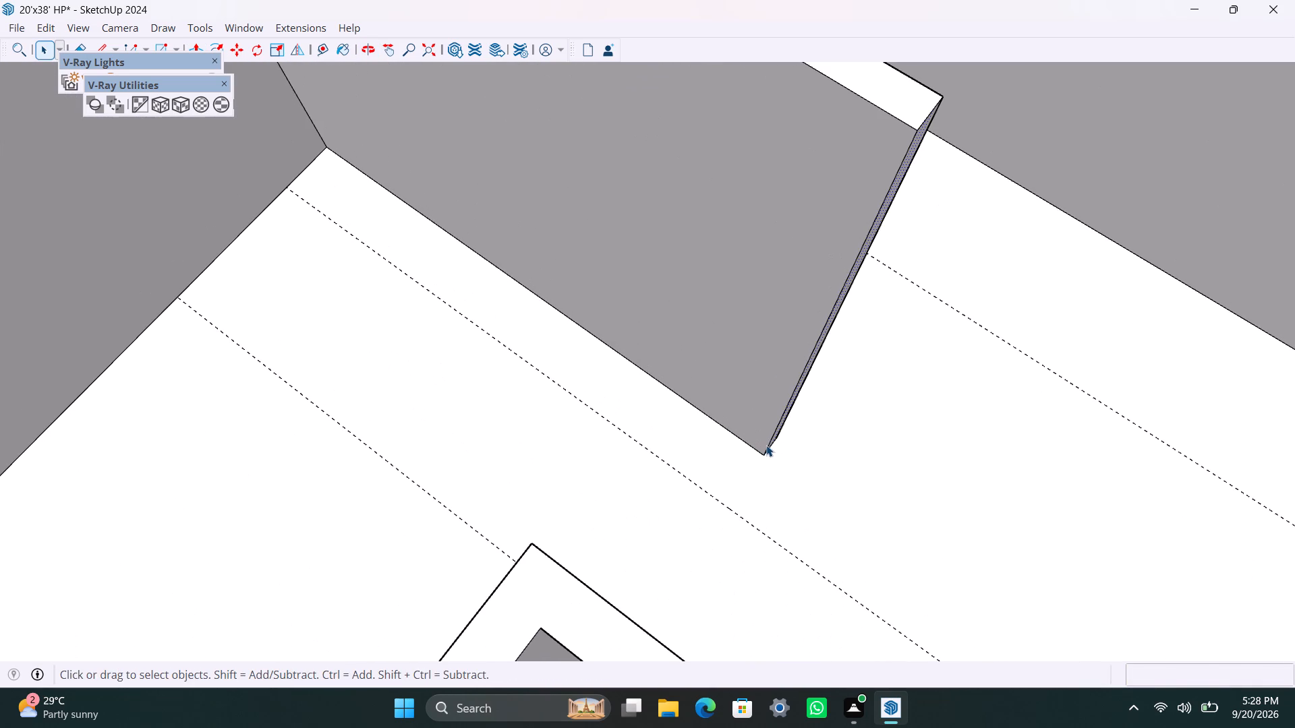
left_click(766, 445)
key("m")
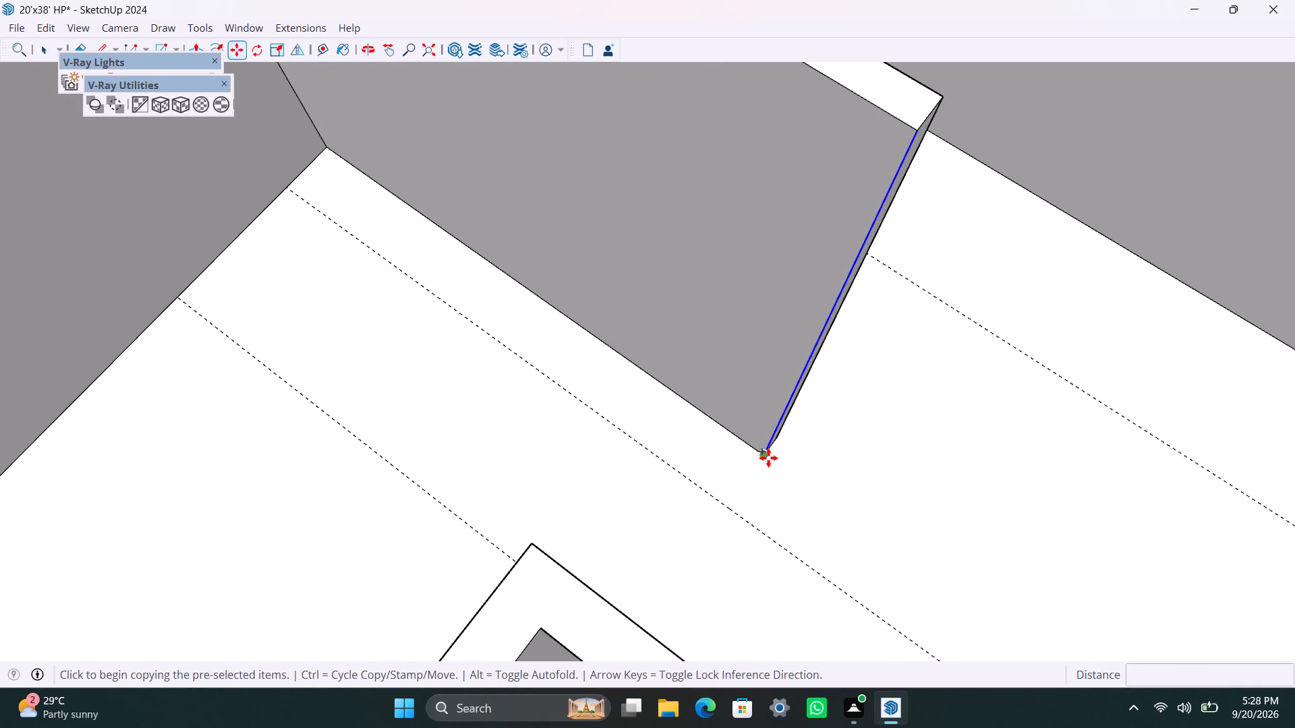
left_click(768, 458)
type("4.5\"")
key("Return")
key("space")
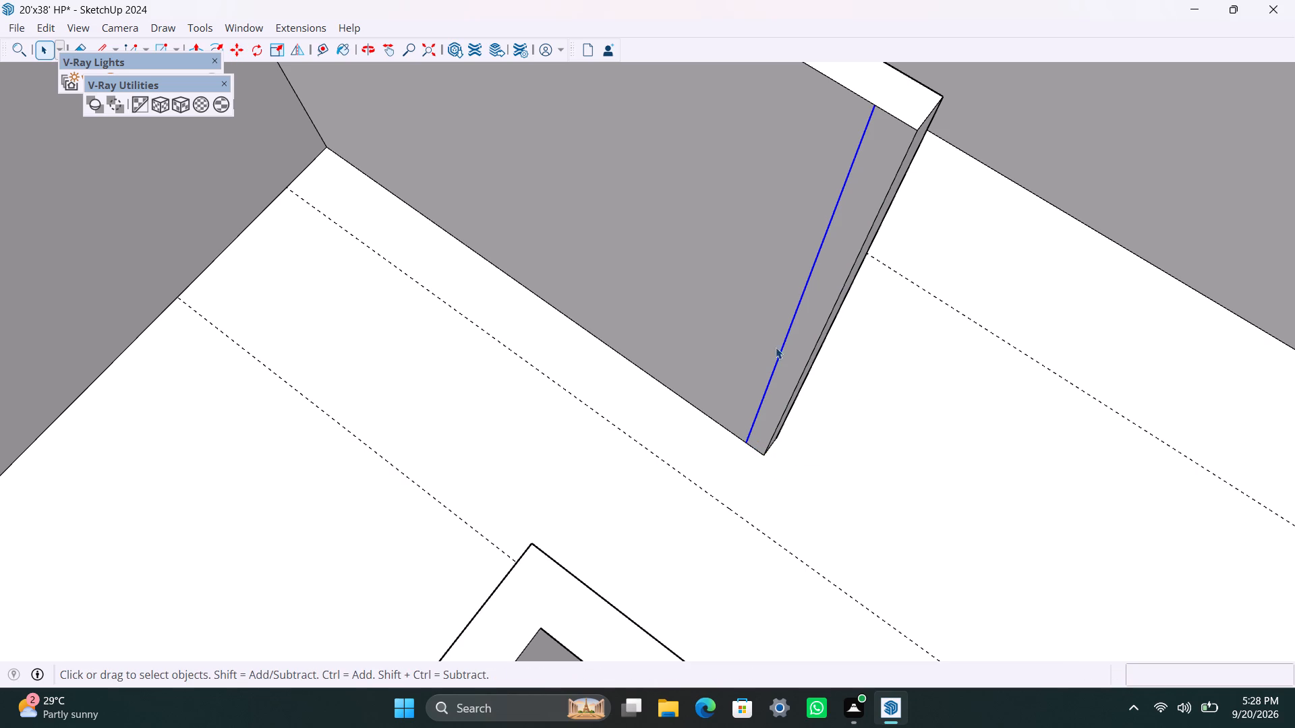
Push/Pull the 4.5" strip at the partition's end out to the 3' guide line, forming a return toward the small room.
left_click(811, 328)
key("p")
left_click_drag(811, 328, 750, 506)
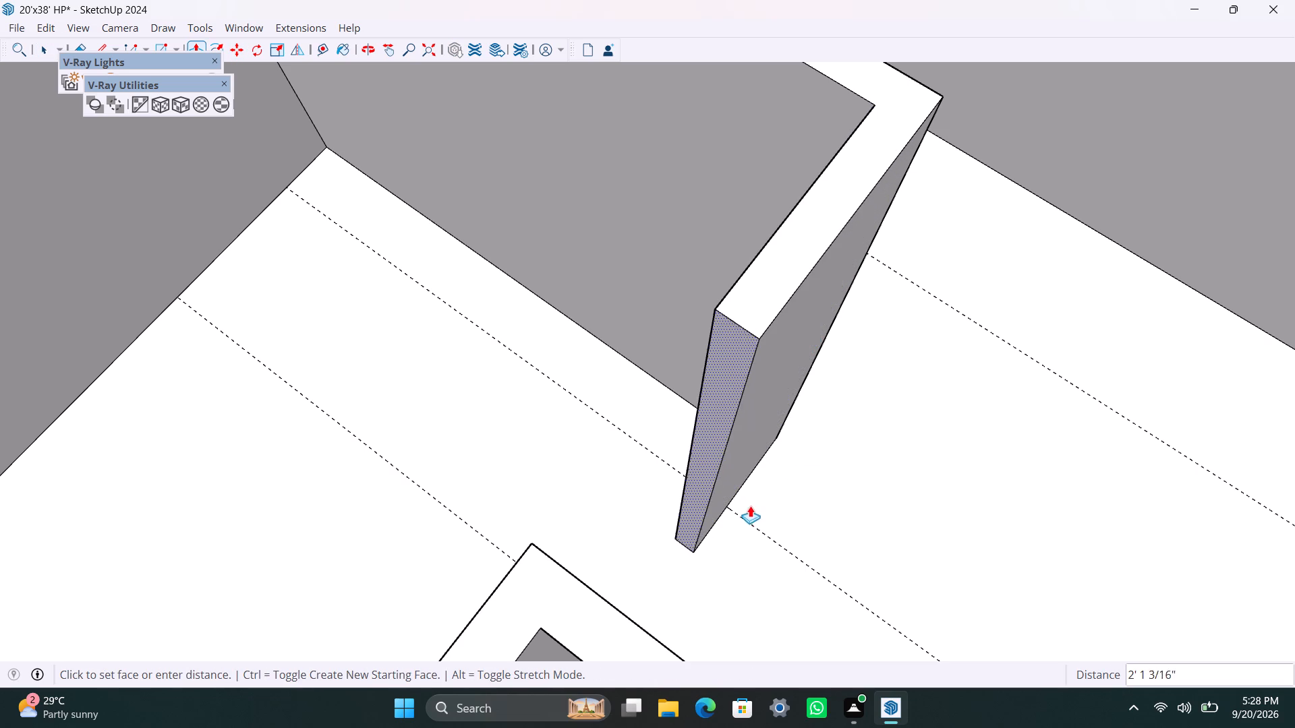
left_click_drag(750, 506, 776, 541)
key("space")
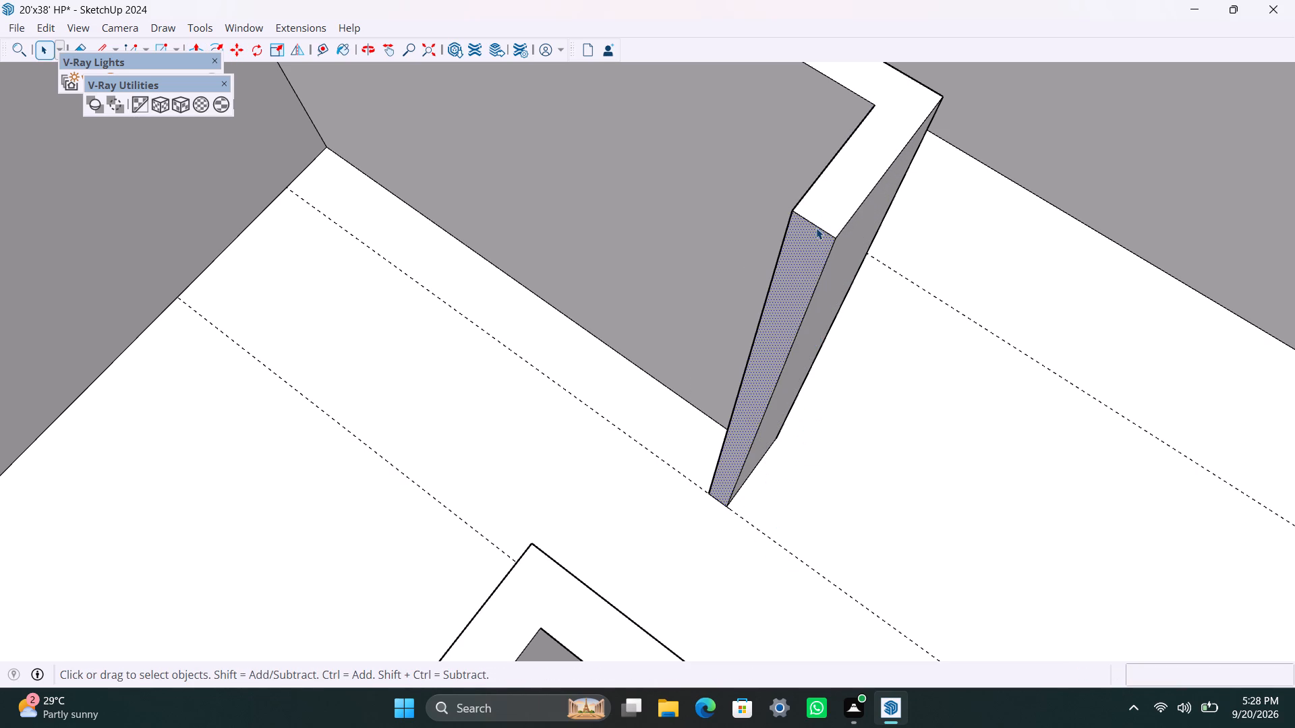
Copy the top edge of the new return's end face 3' down.
left_click(819, 231)
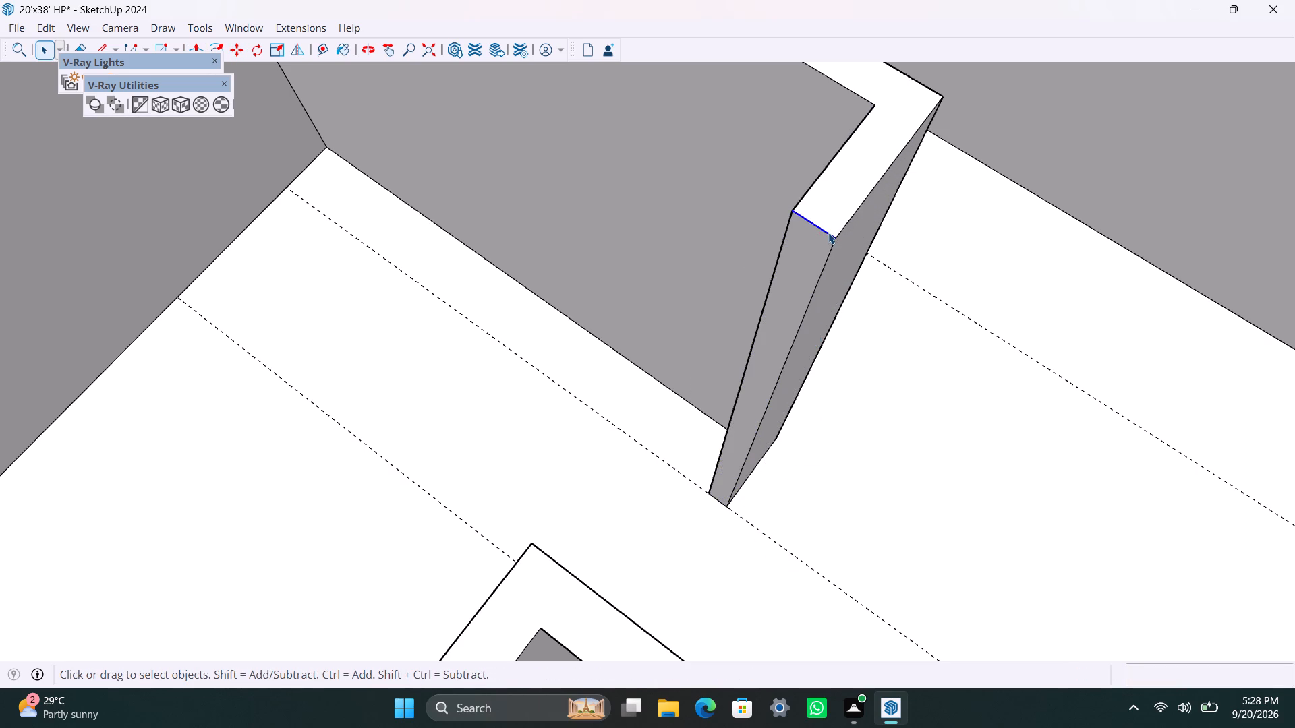
key("m")
left_click_drag(836, 243, 834, 264)
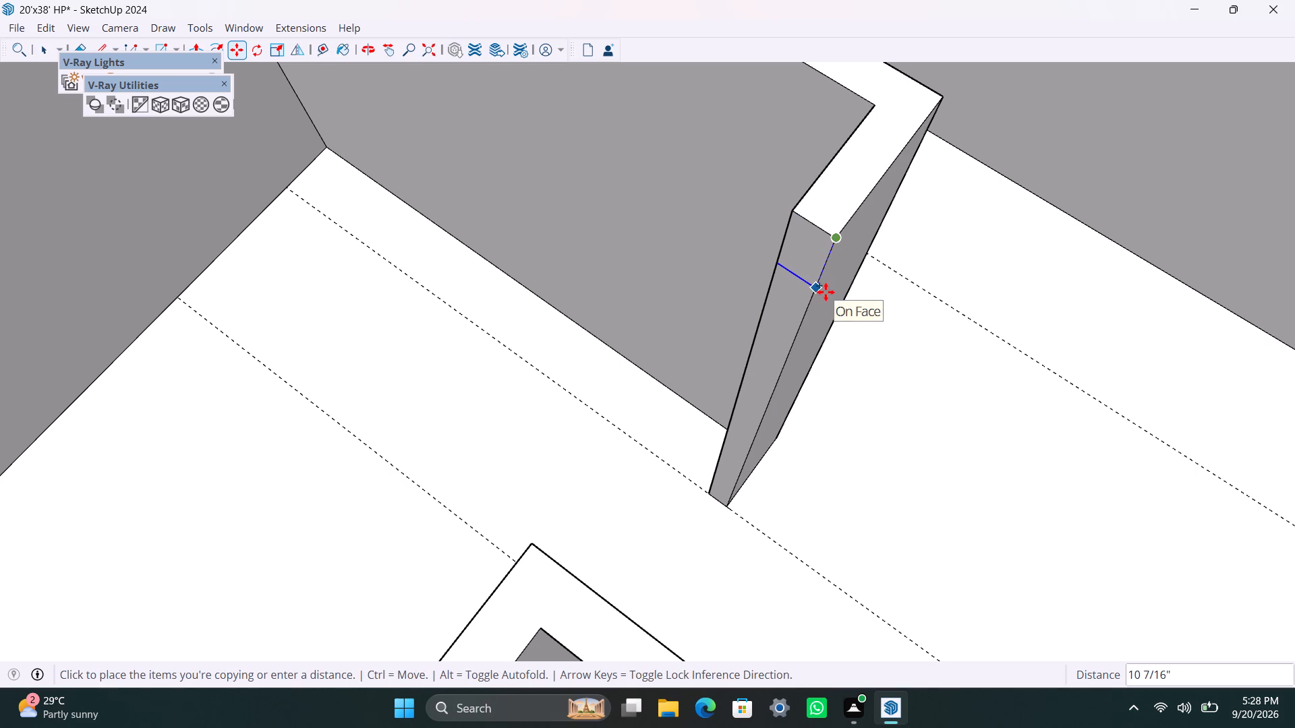
type("3'")
key("Return")
key("space")
Push/Pull the return's upper 3'-high end face 3' across to the small room's corner, forming a header over the opening.
left_click(779, 292)
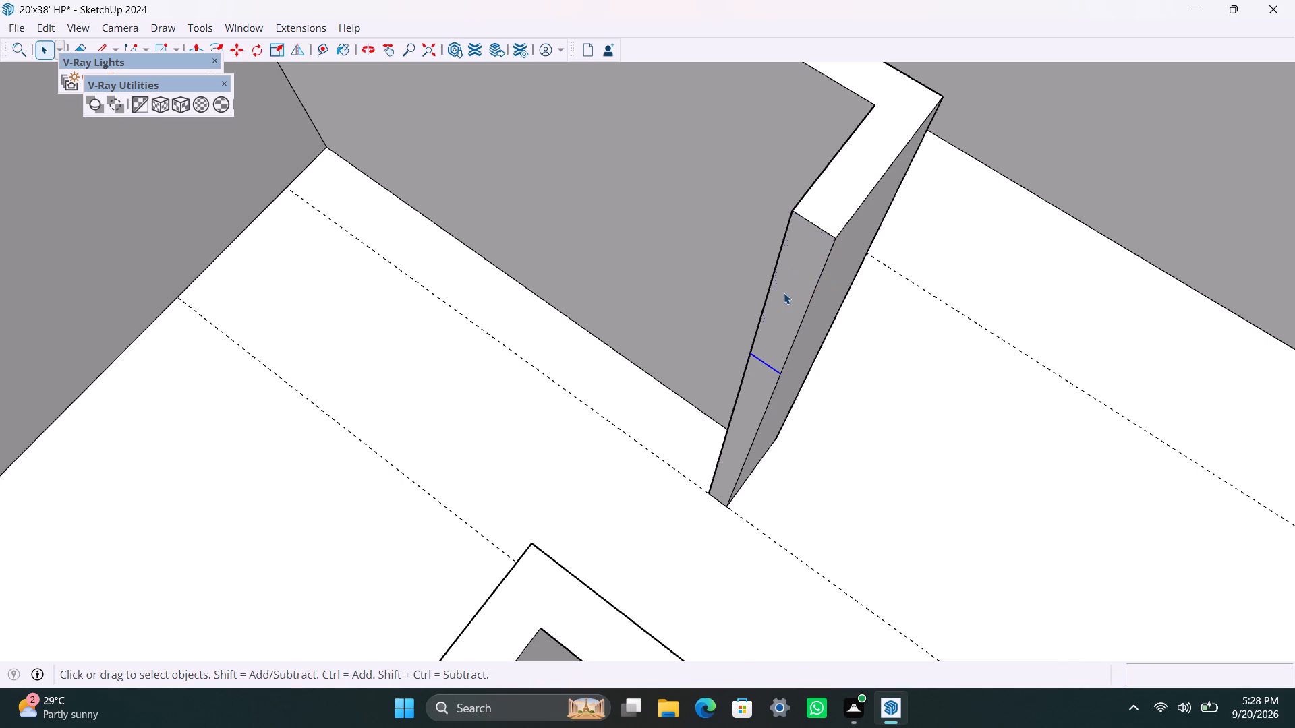
key("p")
left_click_drag(784, 293, 593, 596)
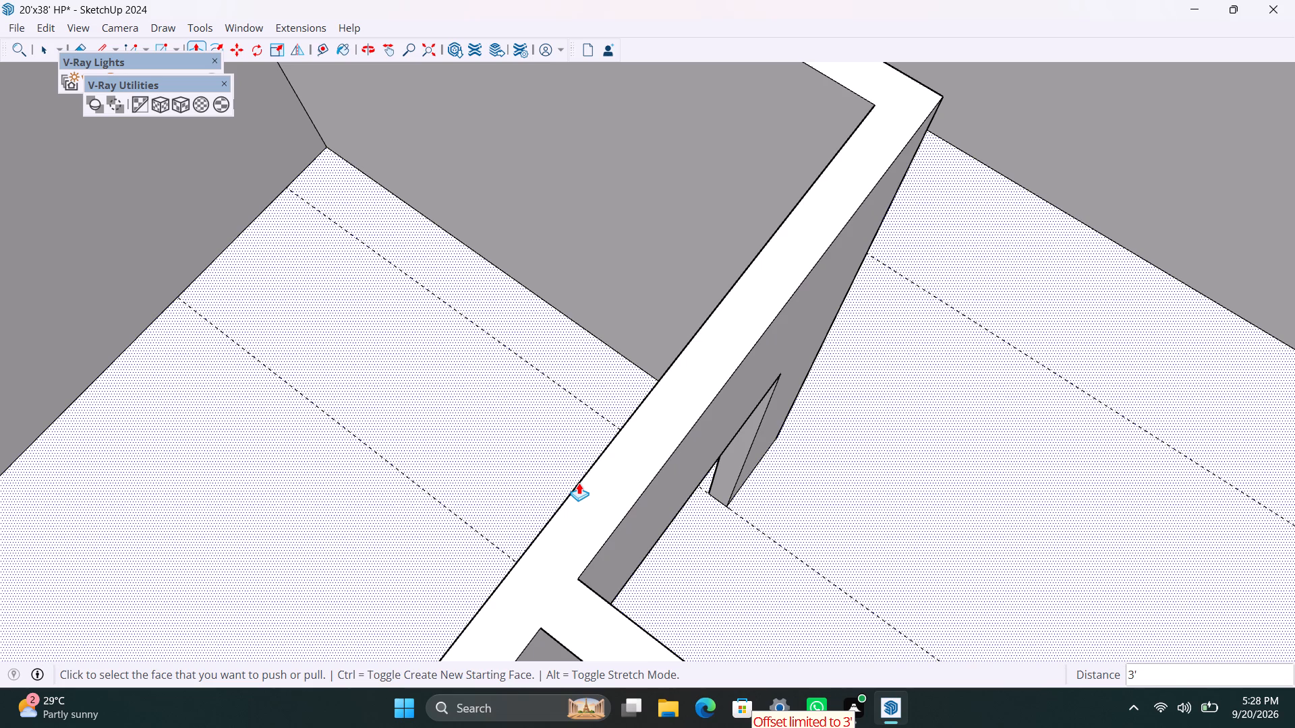
Save the model.
key("ctrl+s")
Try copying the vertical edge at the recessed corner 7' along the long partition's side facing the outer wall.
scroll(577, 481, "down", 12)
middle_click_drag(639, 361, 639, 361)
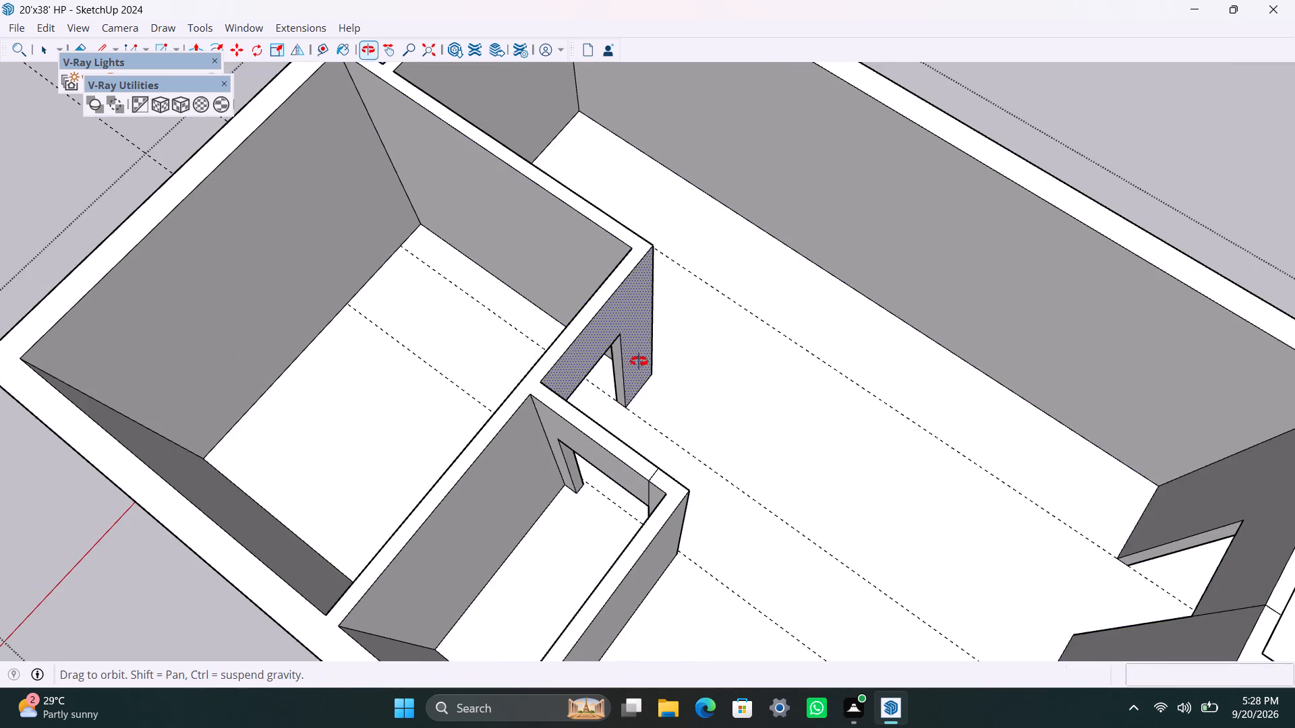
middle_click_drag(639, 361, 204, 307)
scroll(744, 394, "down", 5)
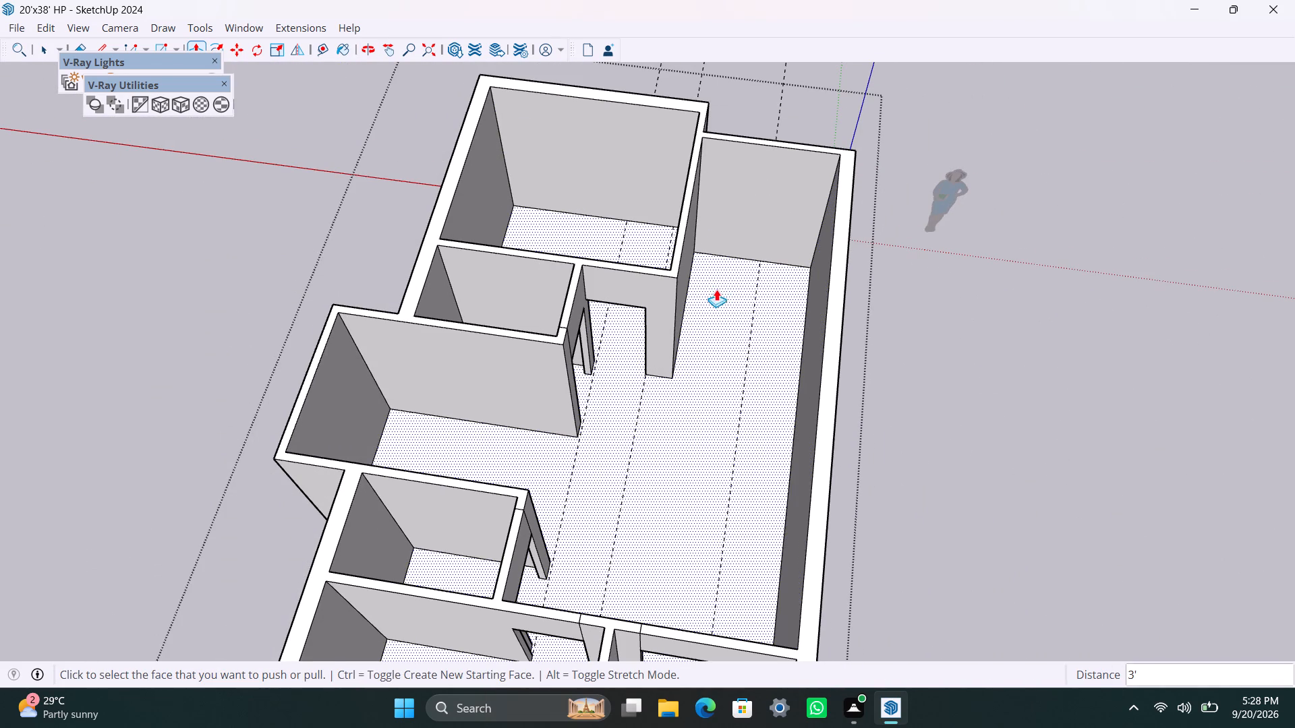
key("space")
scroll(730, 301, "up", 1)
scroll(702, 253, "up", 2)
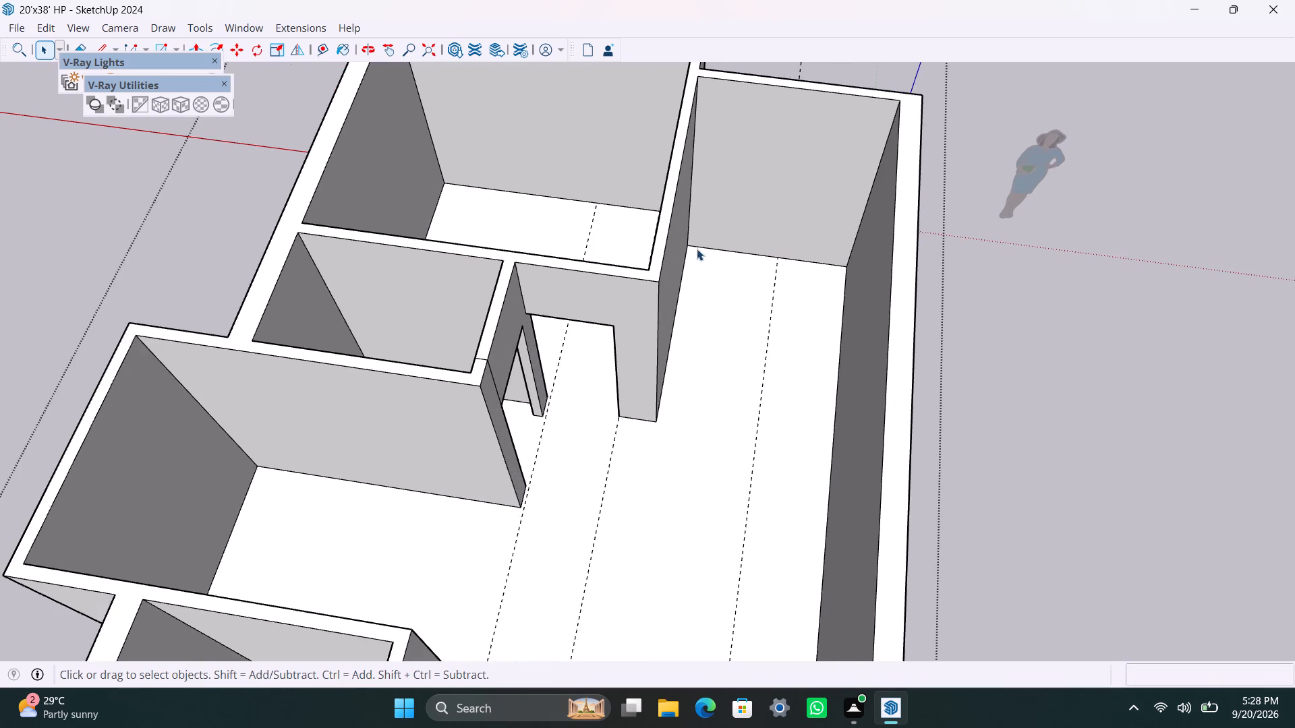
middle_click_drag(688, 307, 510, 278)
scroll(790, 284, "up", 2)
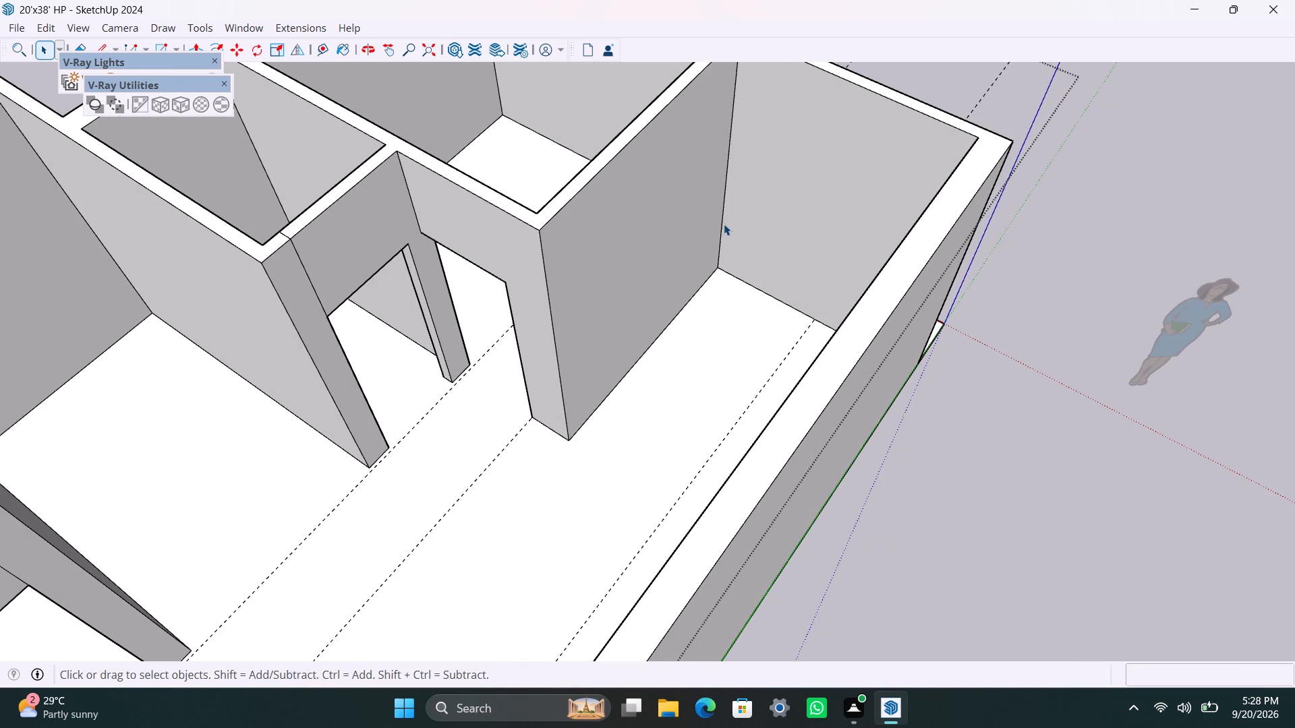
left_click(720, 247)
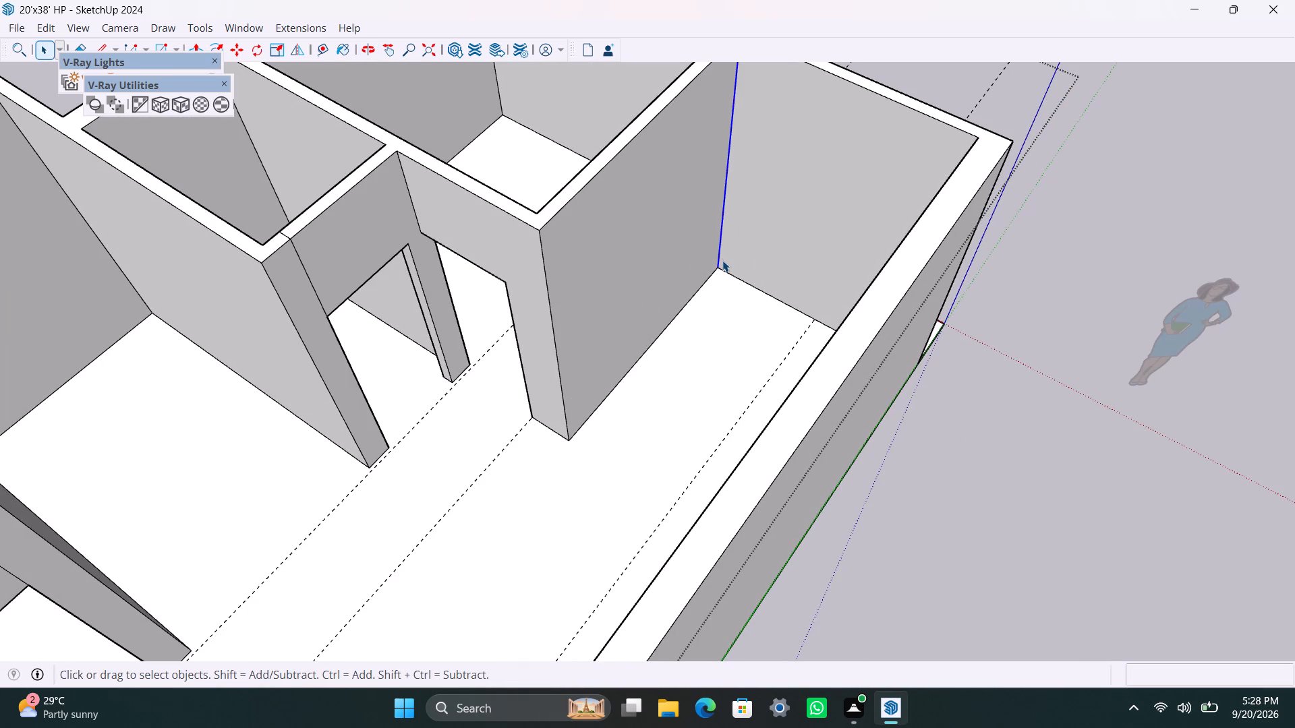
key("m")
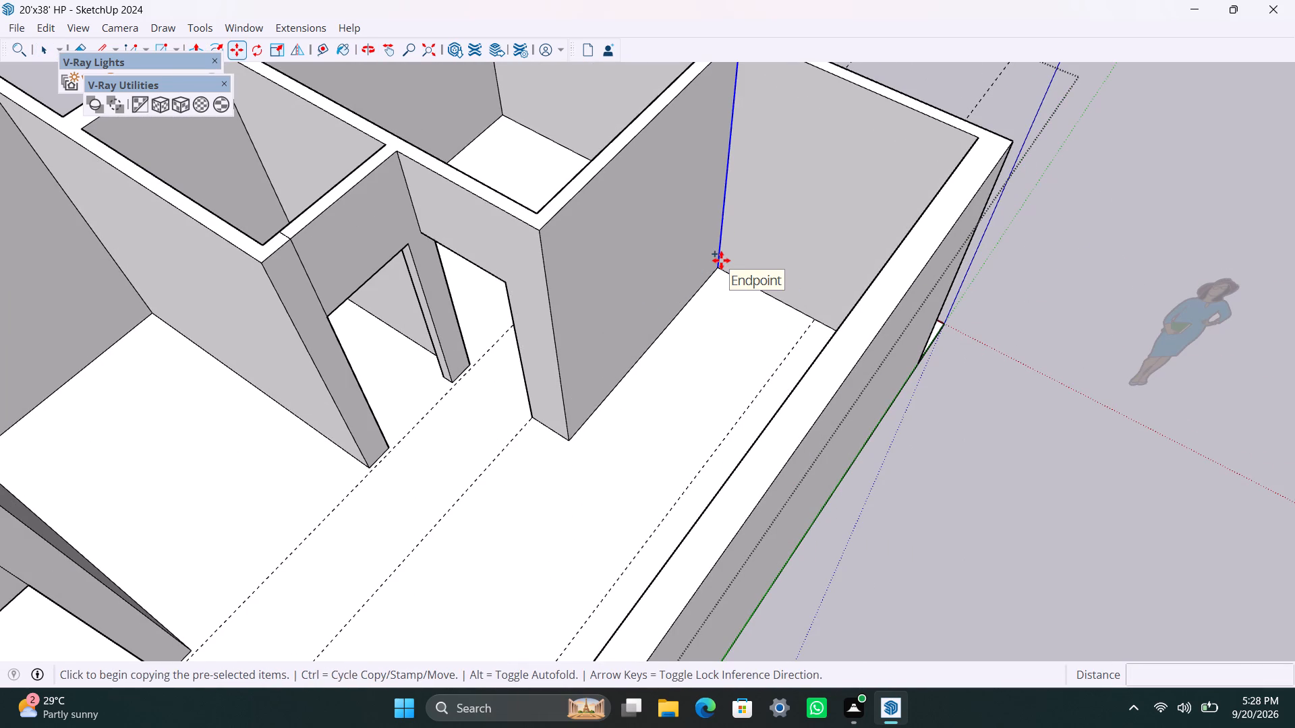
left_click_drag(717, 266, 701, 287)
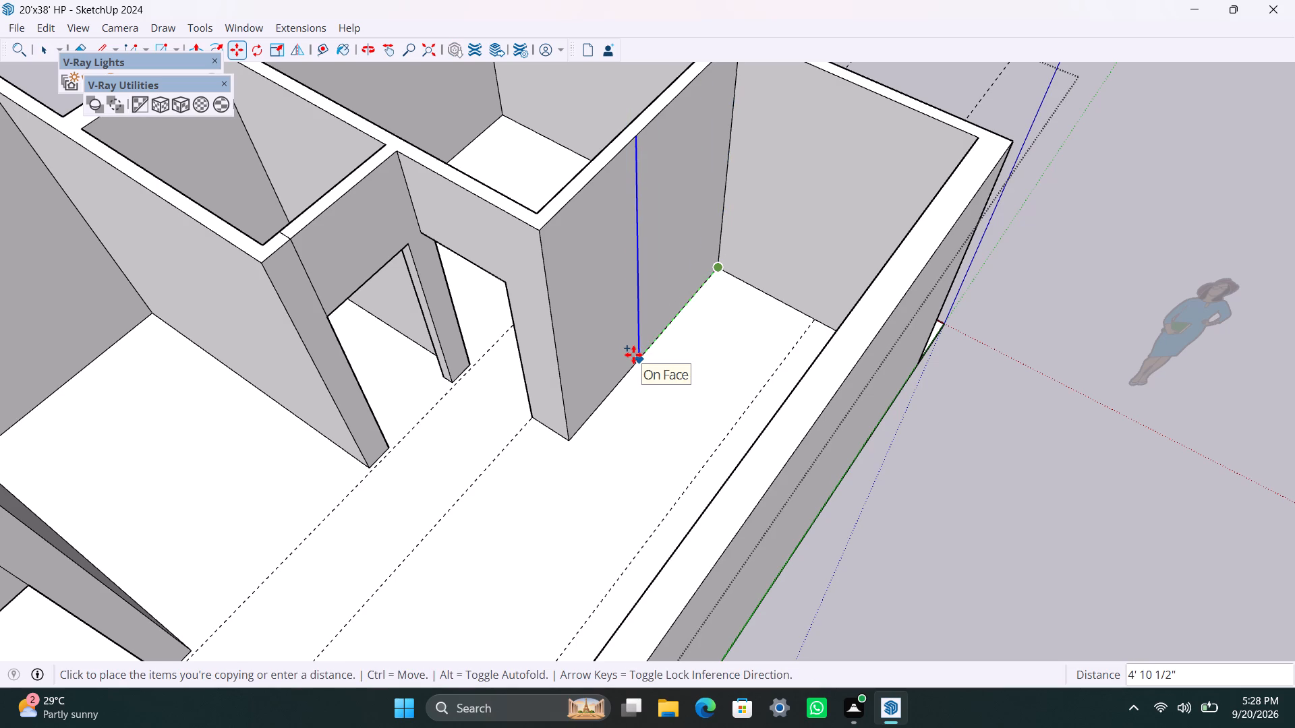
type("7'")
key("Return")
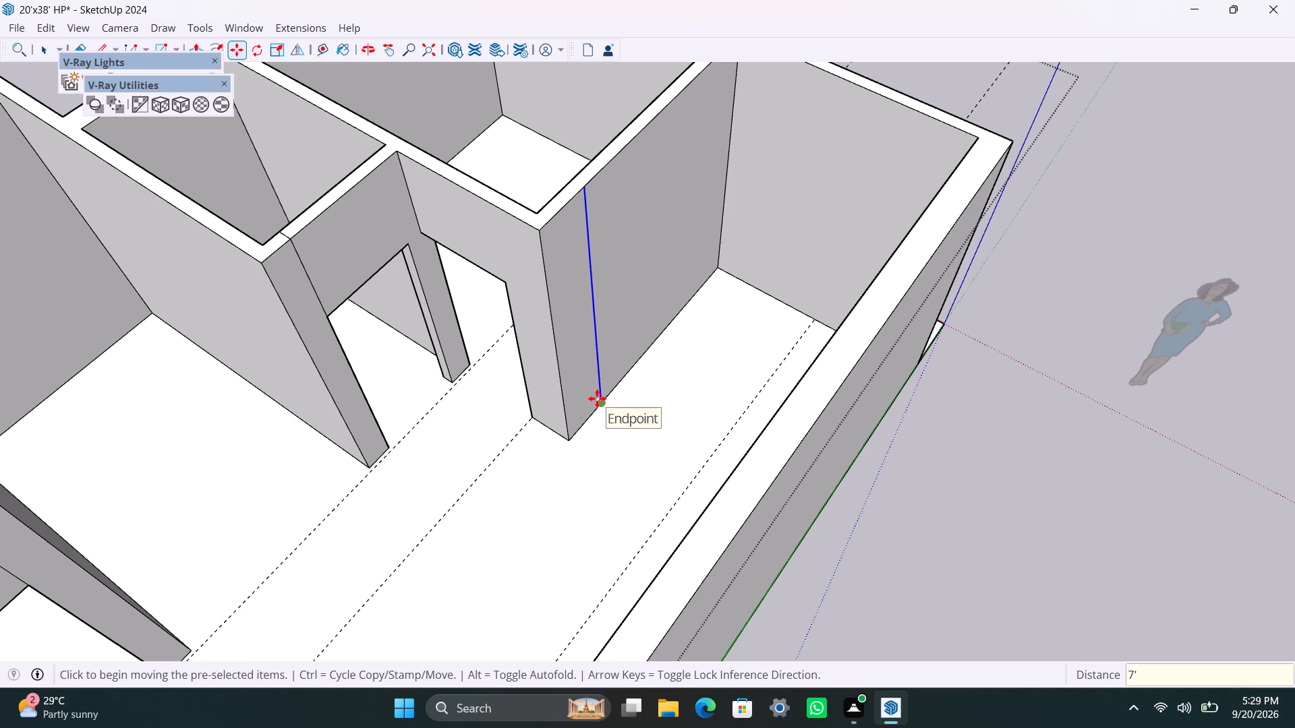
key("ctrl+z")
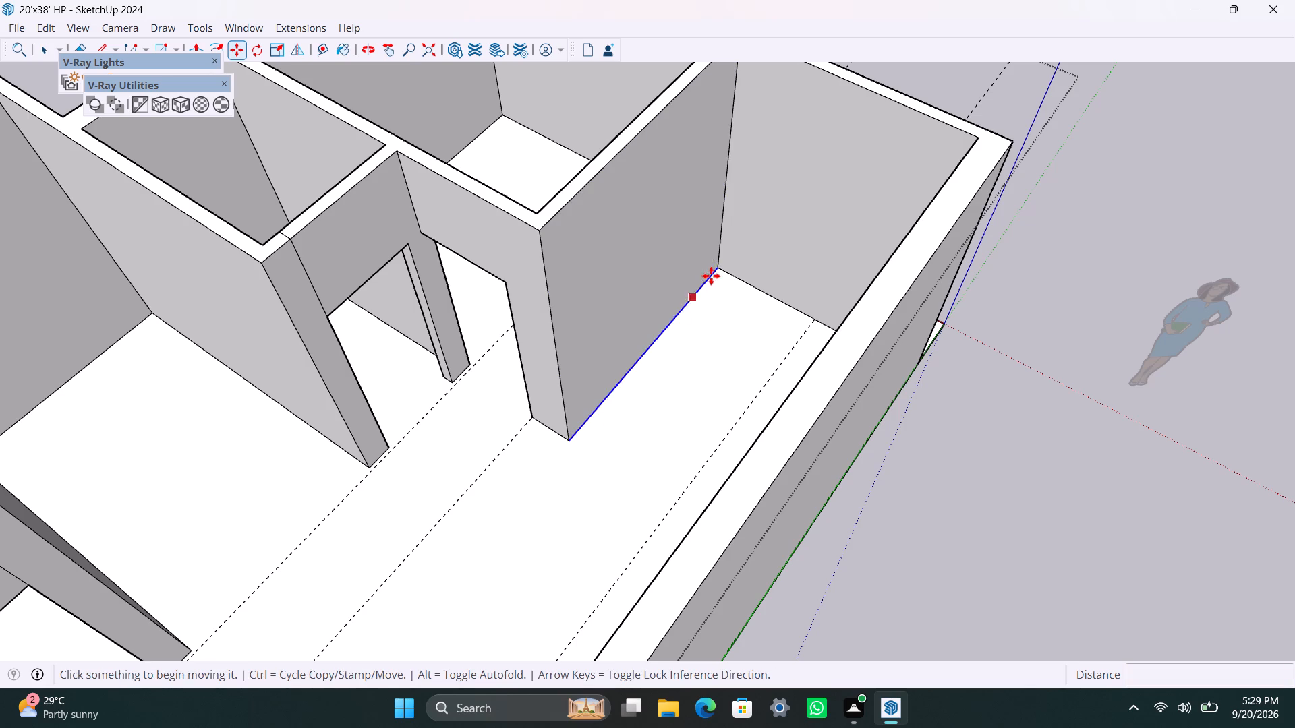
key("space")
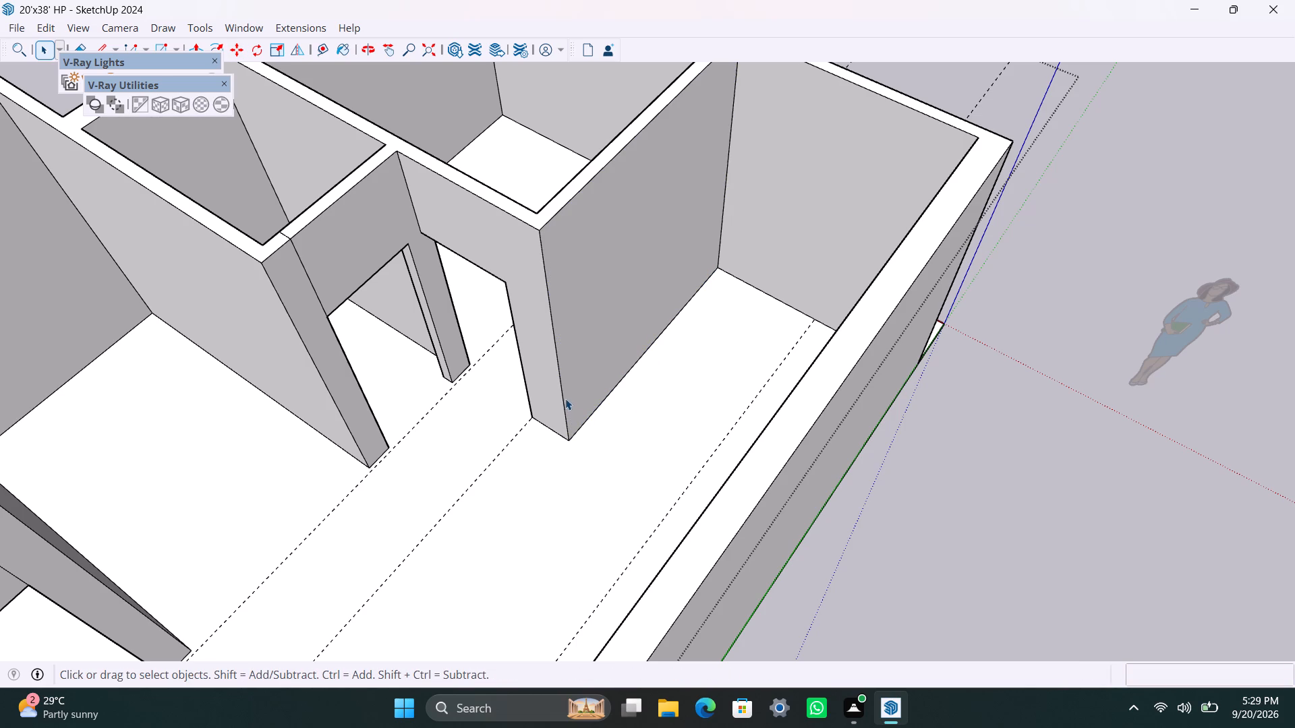
Copy the vertical edge at the long partition's free end 4.5" back along its side facing the long outer wall.
left_click(565, 398)
key("m")
left_click(568, 435)
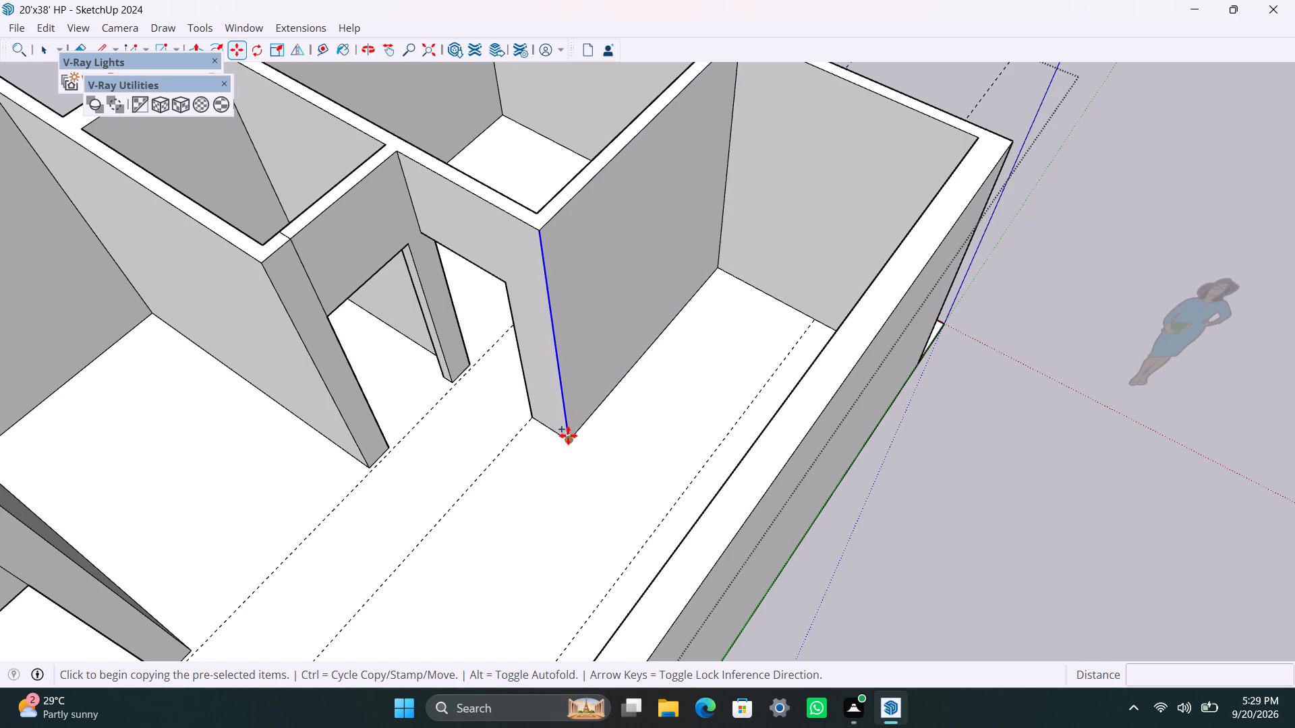
type("4.5\"")
key("Return")
key("space")
Push/Pull the 4.5" strip at the partition's end 6" toward the long outer wall.
scroll(574, 416, "up", 1)
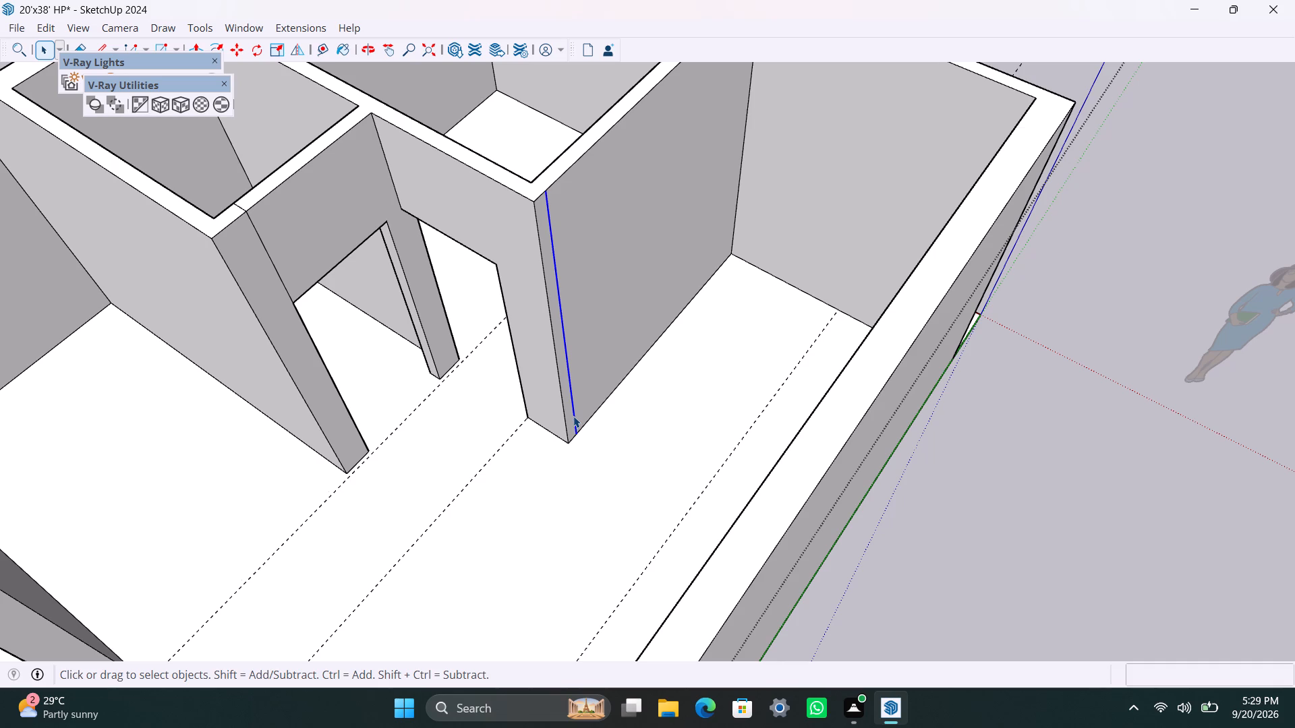
scroll(574, 423, "down", 1)
scroll(570, 460, "up", 3)
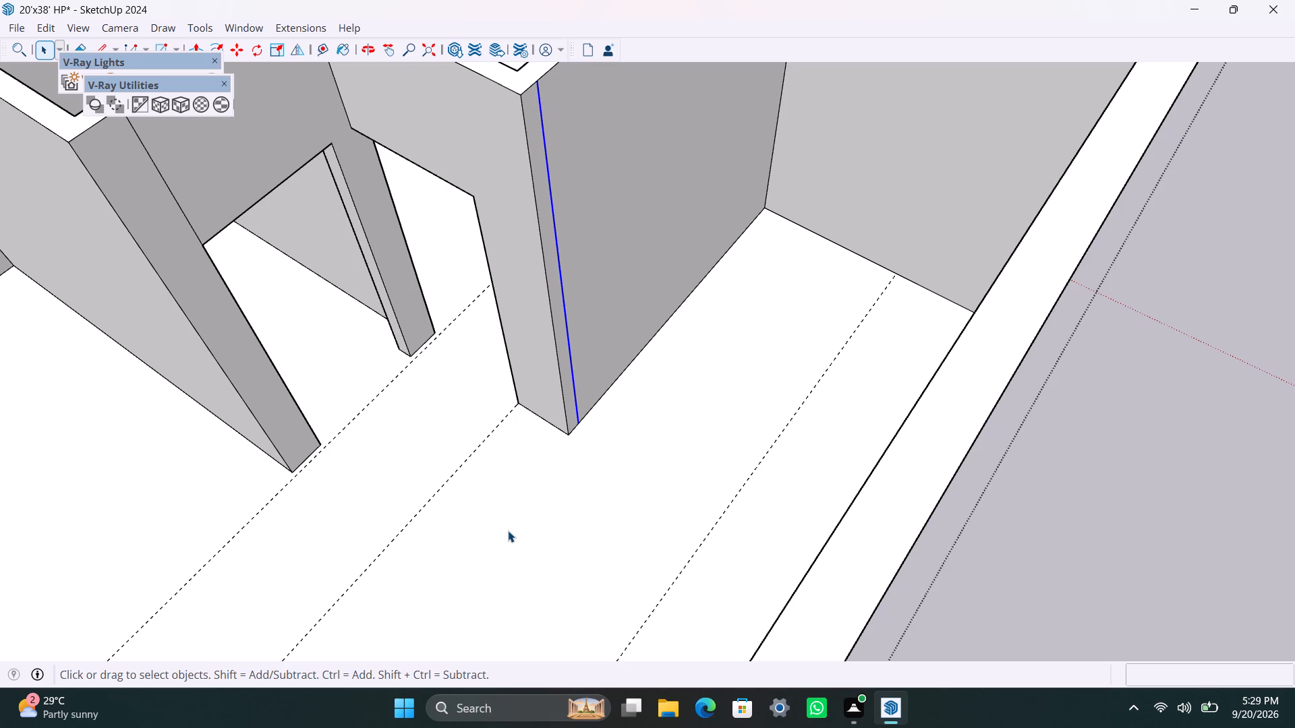
scroll(571, 411, "up", 2)
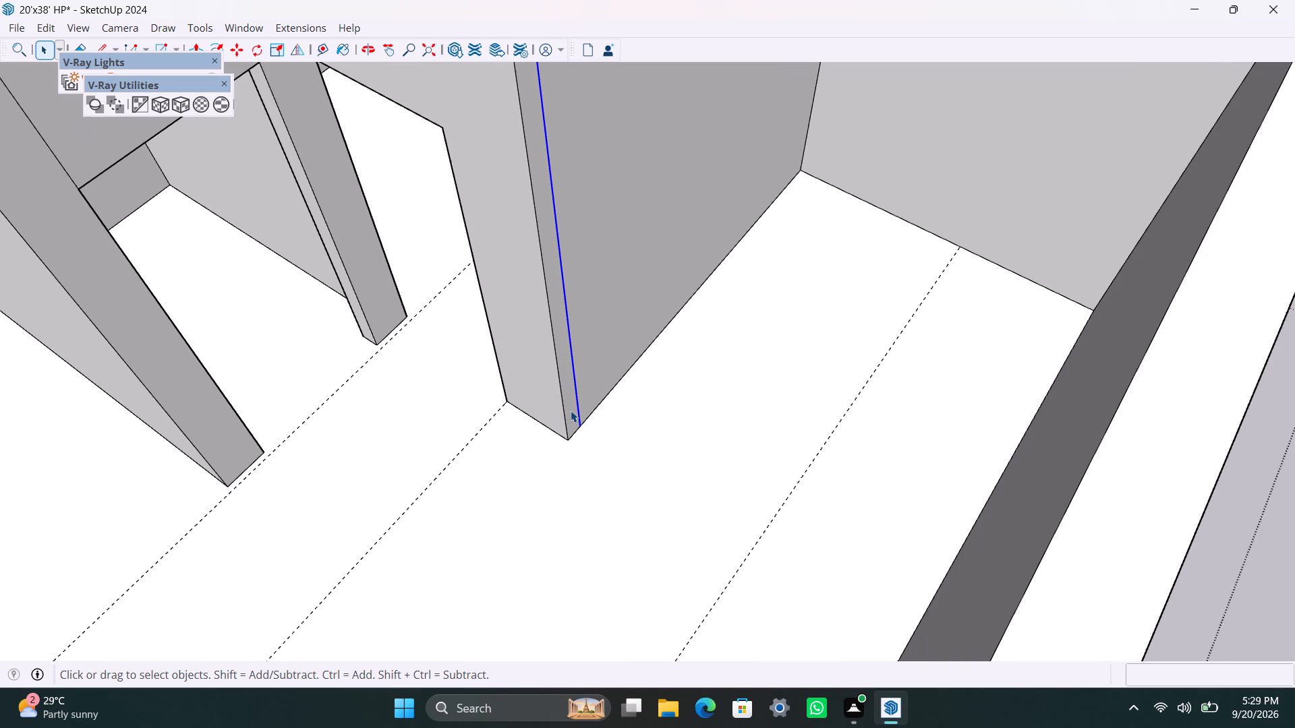
left_click(571, 411)
key("p")
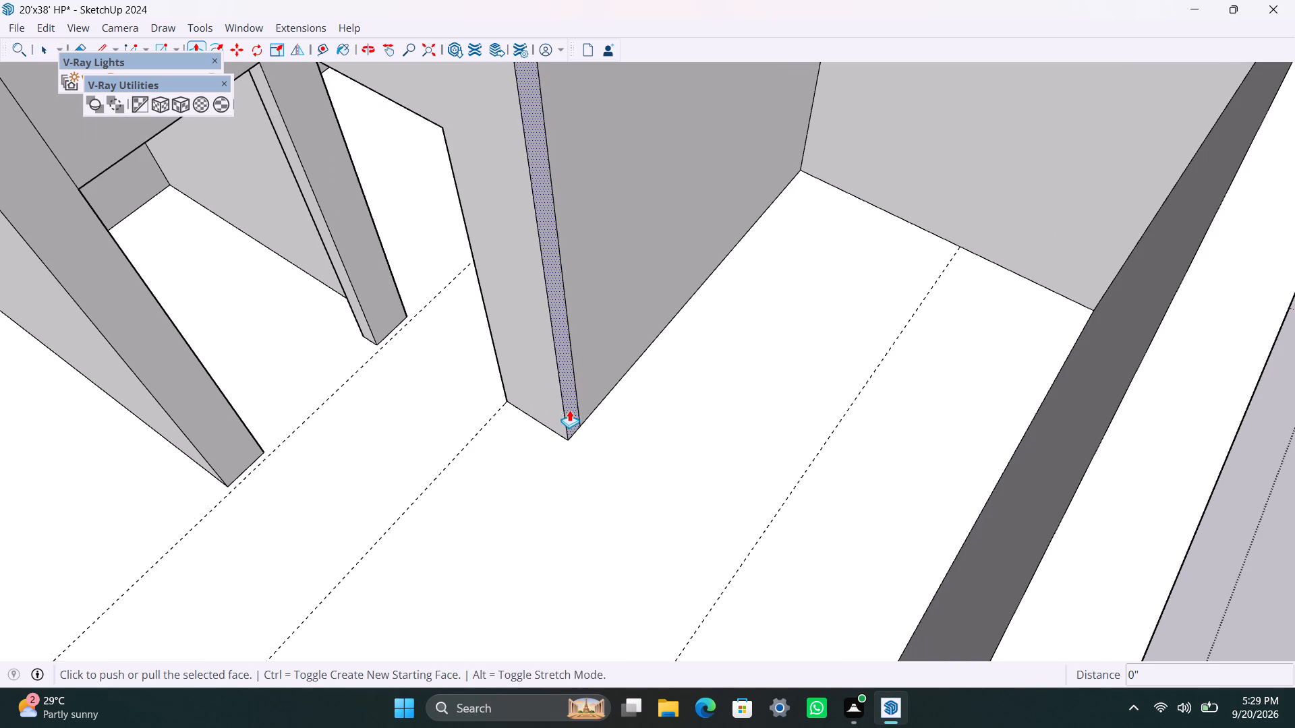
left_click(569, 410)
type("6\"")
key("Return")
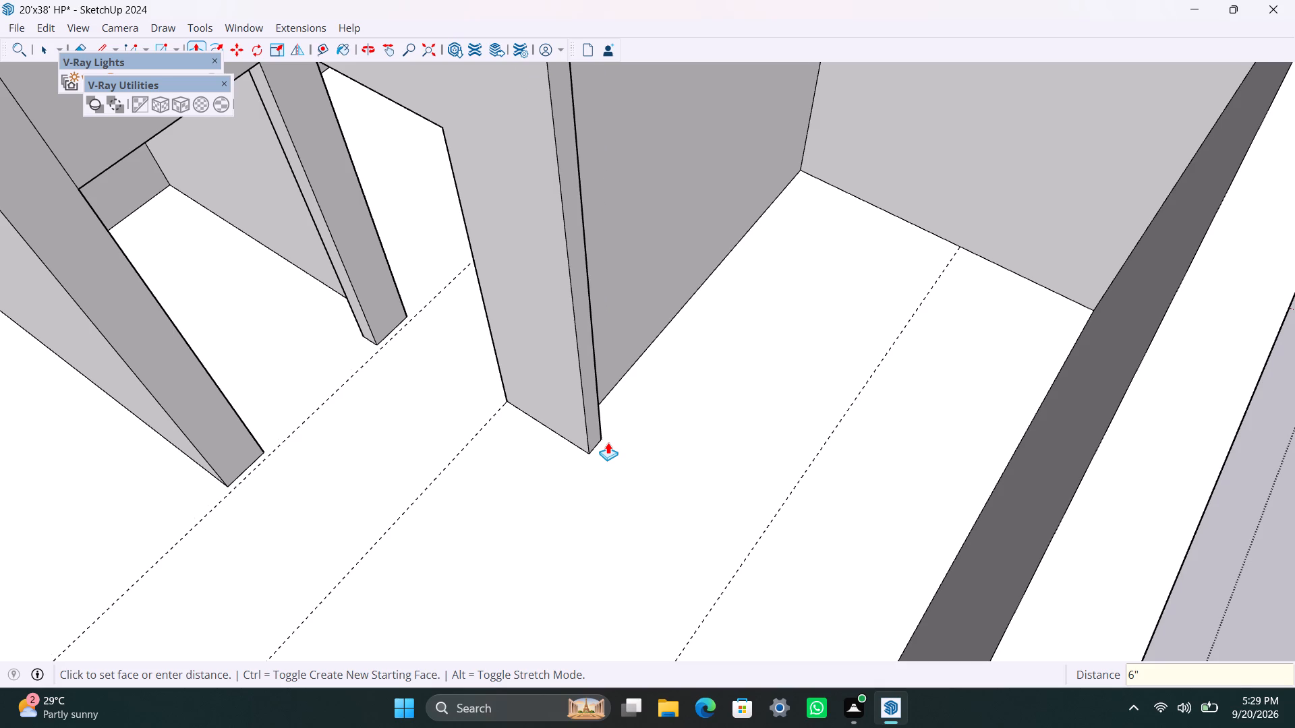
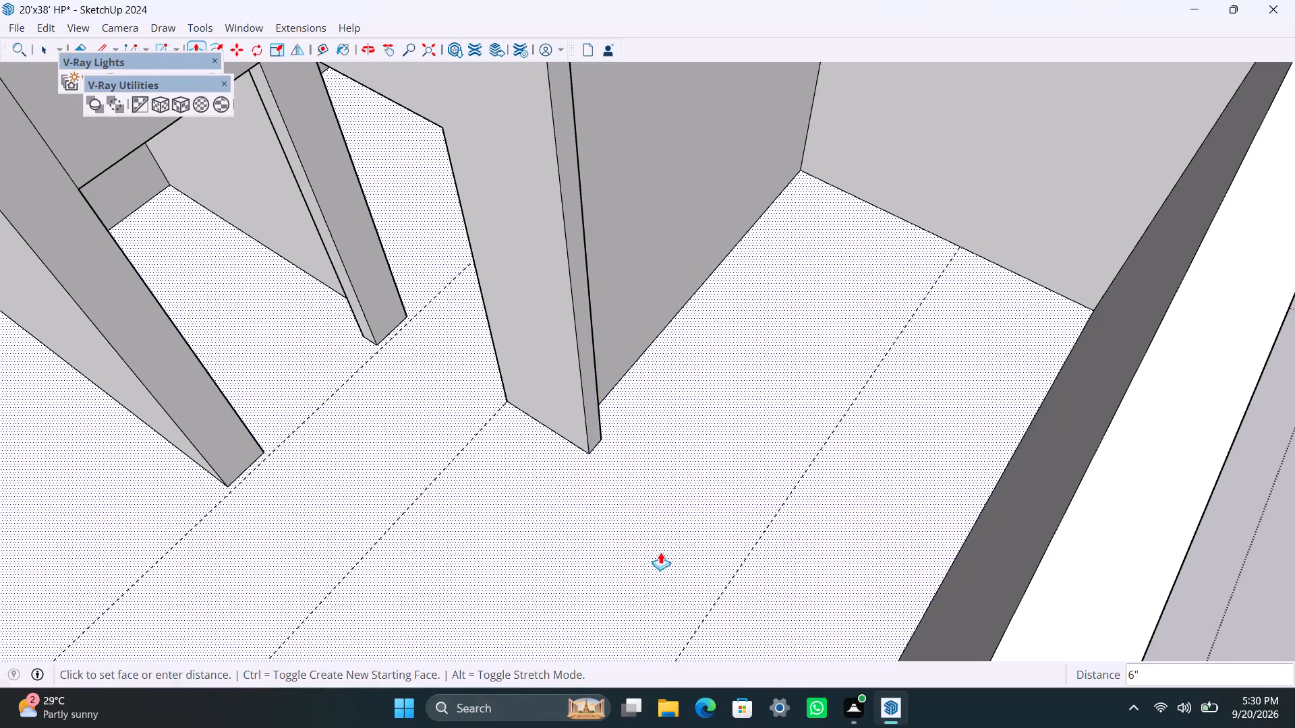
Place a guide on the floor 3' from the end of the partition's 6" return, toward the long outer wall.
key("space")
key("t")
scroll(623, 468, "up", 5)
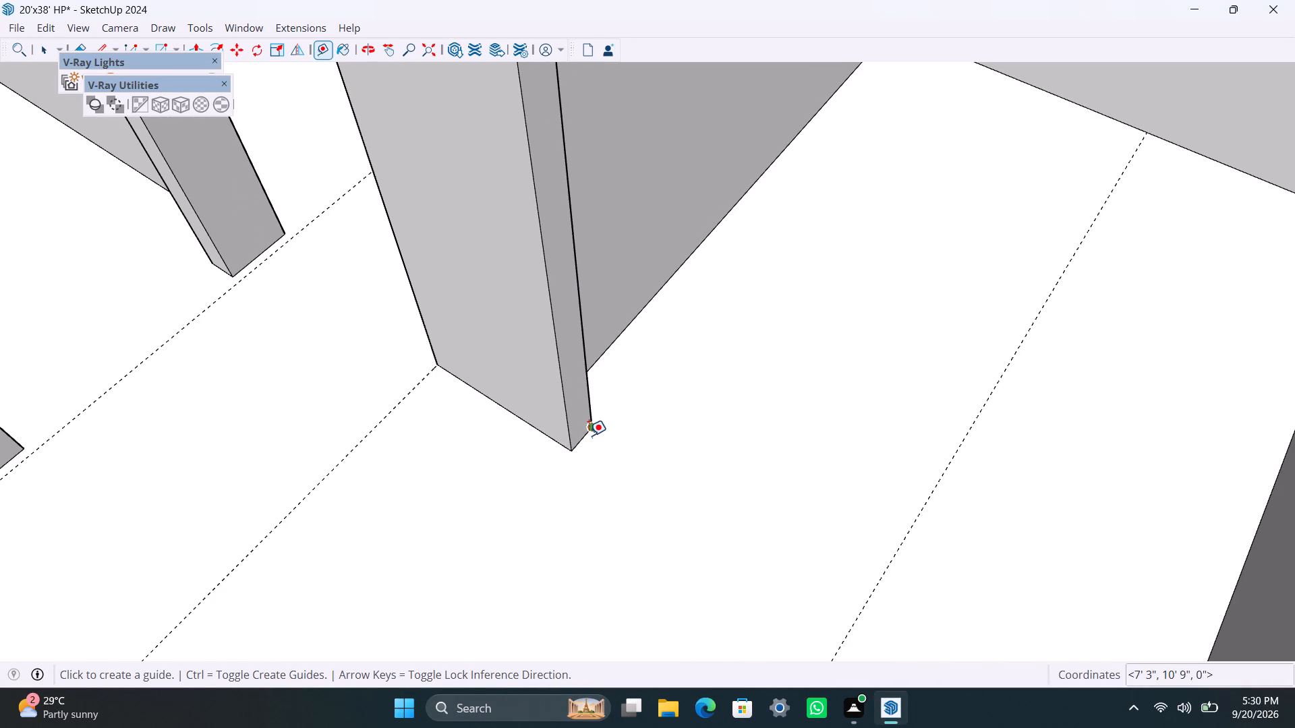
left_click(583, 447)
type("3'")
key("Return")
key("space")
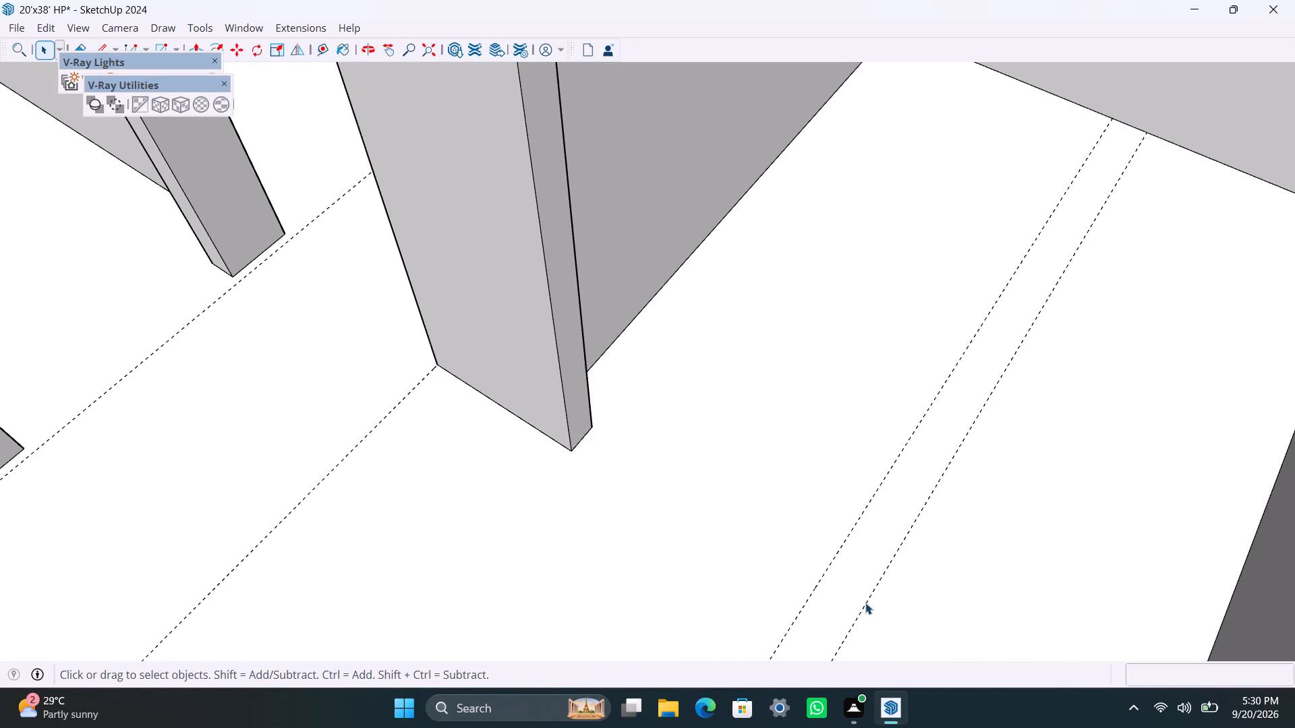
Delete the older guide beside the new one, on the side nearer the long outer wall.
left_click(865, 603)
key("Delete")
Copy the vertical edge at the small room's far corner with the long outer wall 8'4" along that wall.
scroll(600, 382, "down", 4)
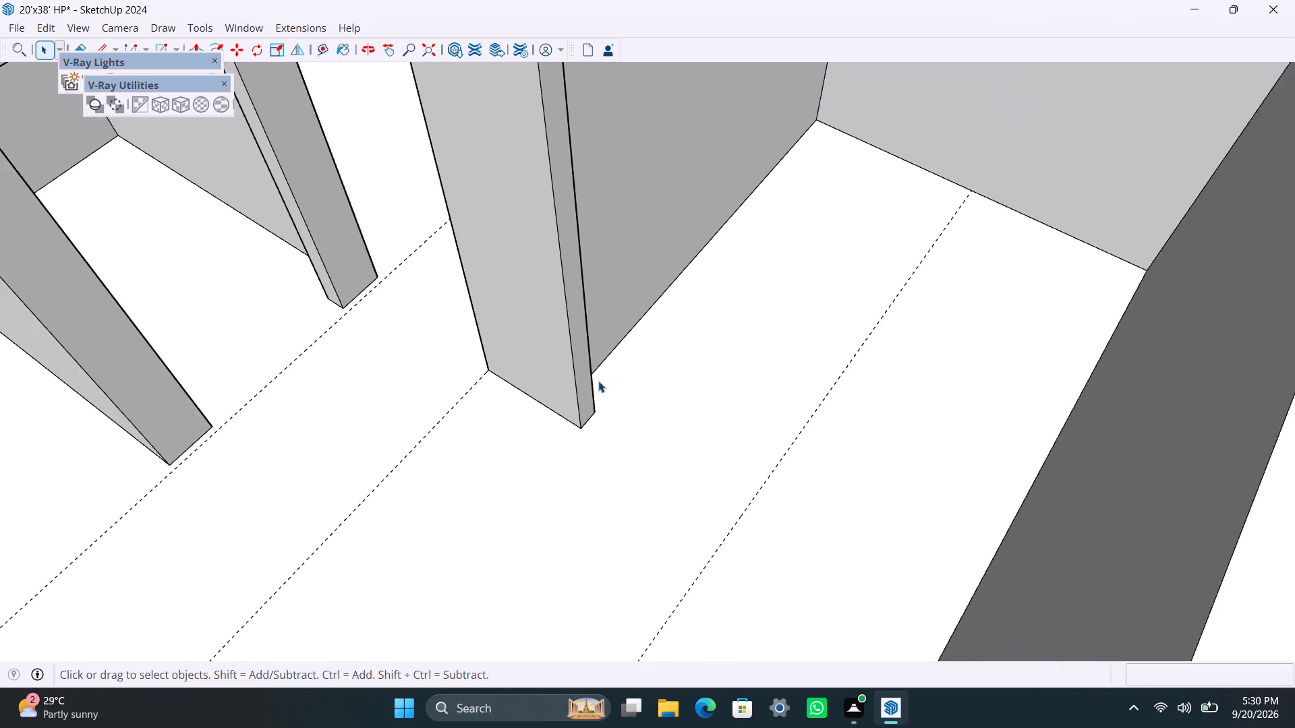
scroll(598, 380, "down", 4)
middle_click_drag(541, 481, 884, 541)
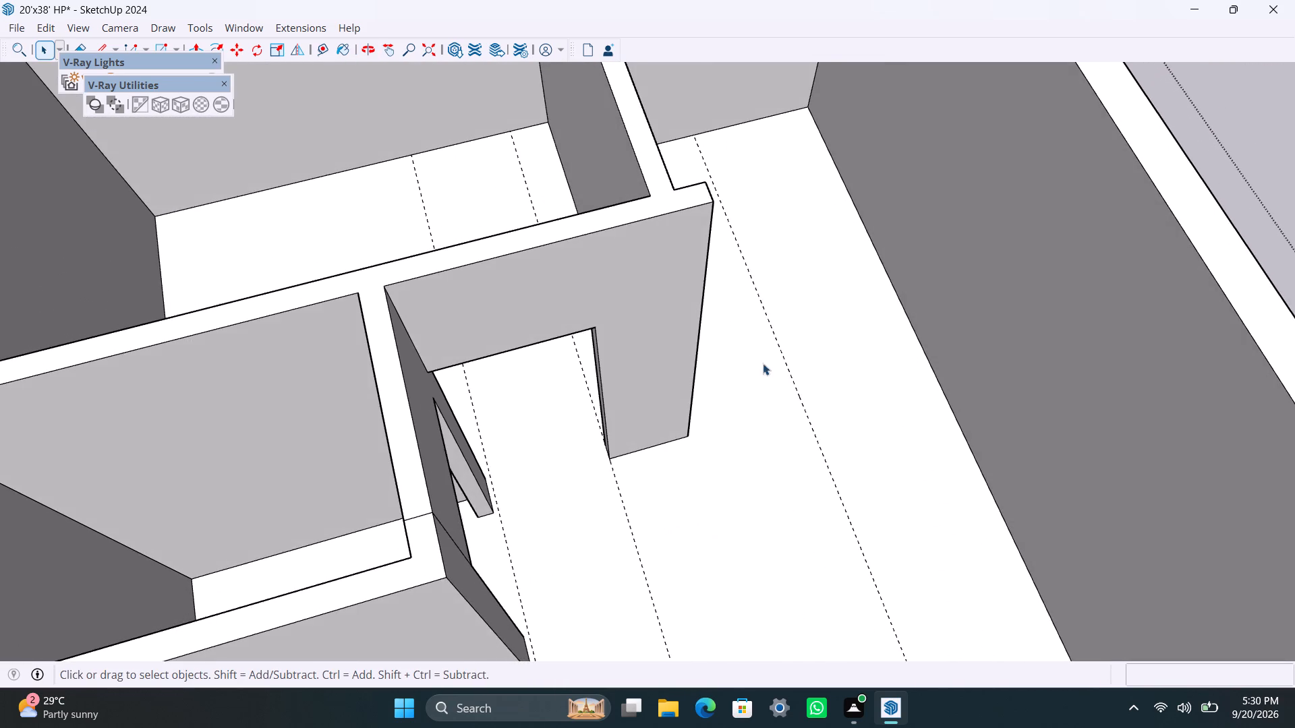
scroll(681, 289, "down", 3)
middle_click_drag(651, 311, 596, 373)
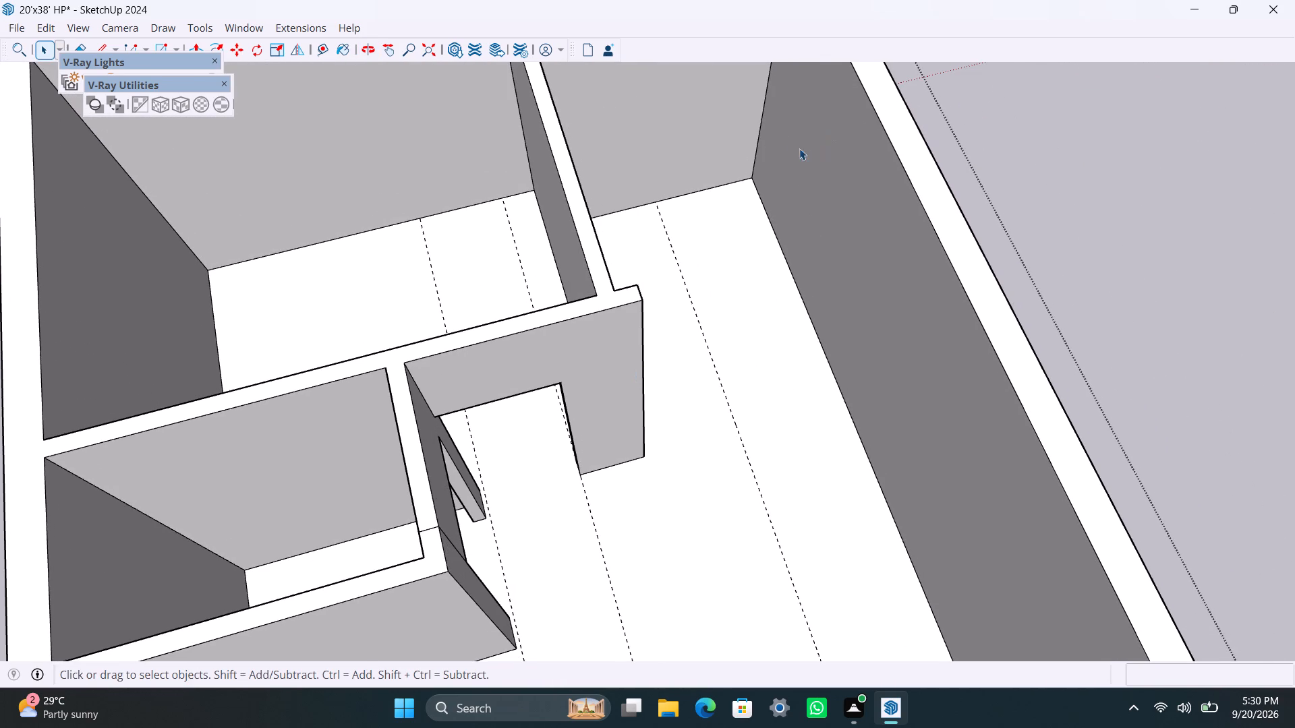
scroll(779, 140, "up", 1)
left_click(760, 123)
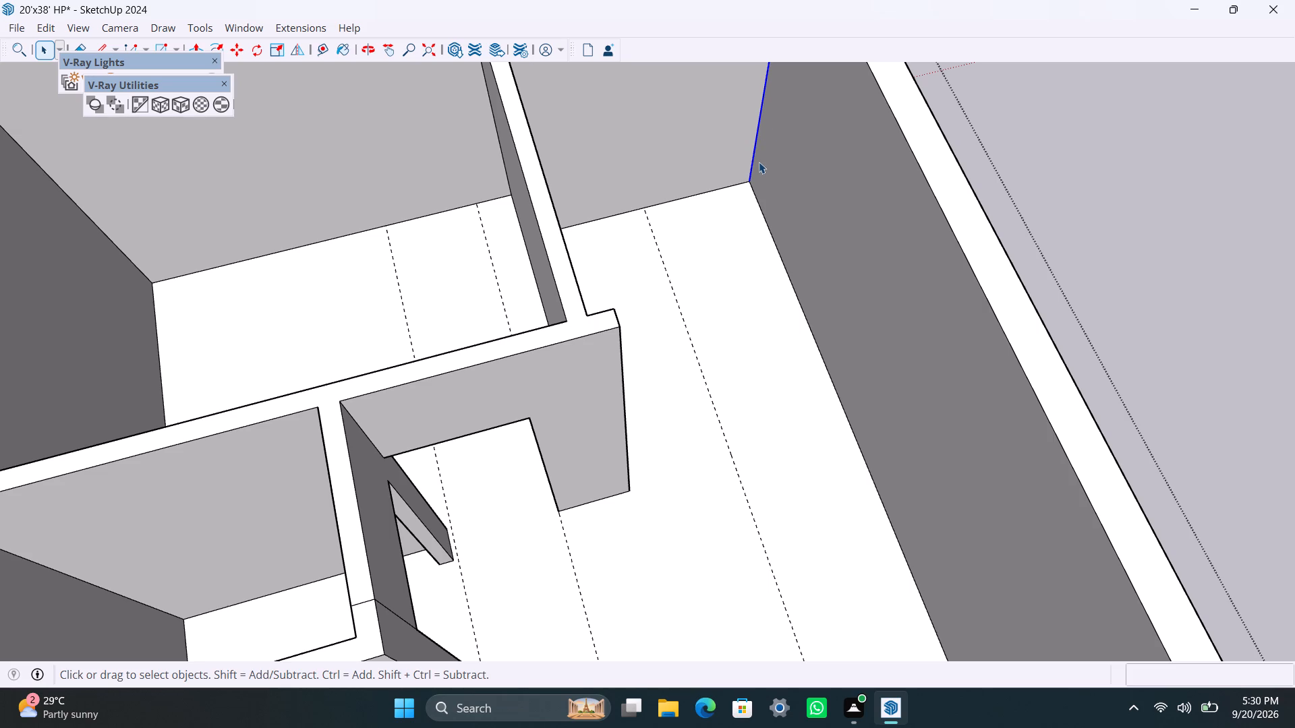
key("m")
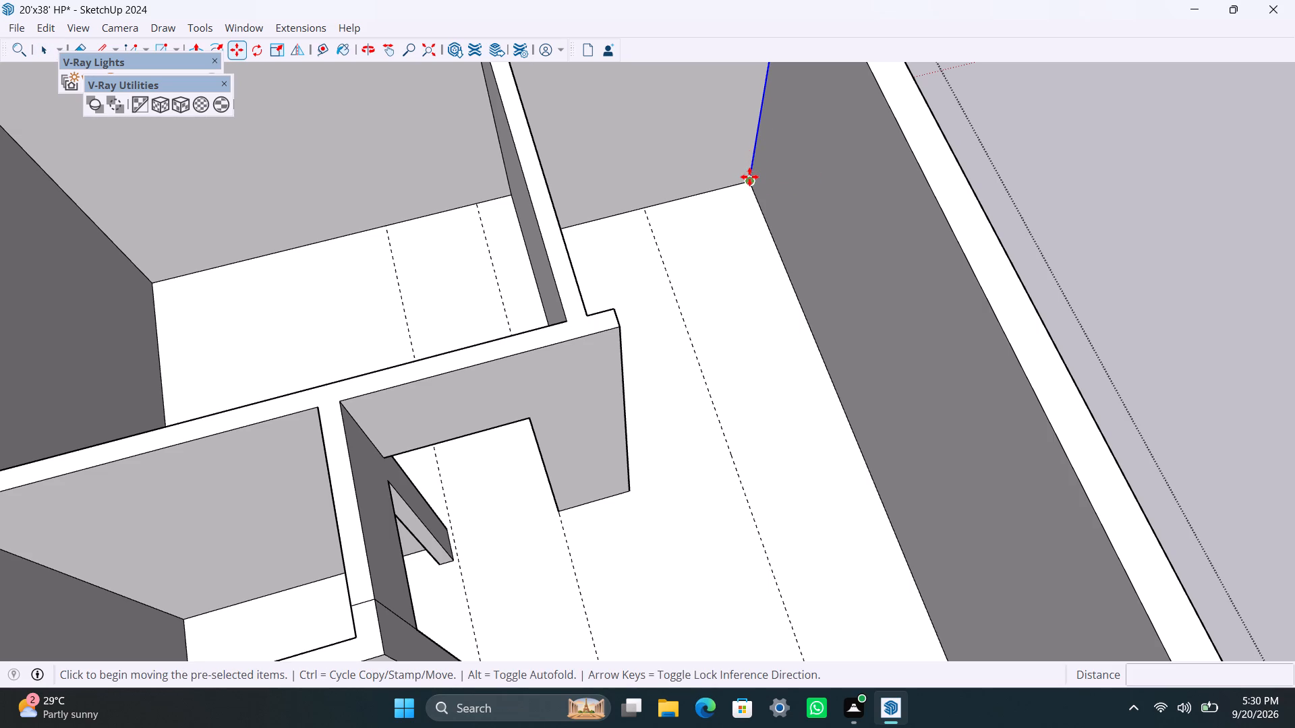
left_click(749, 177)
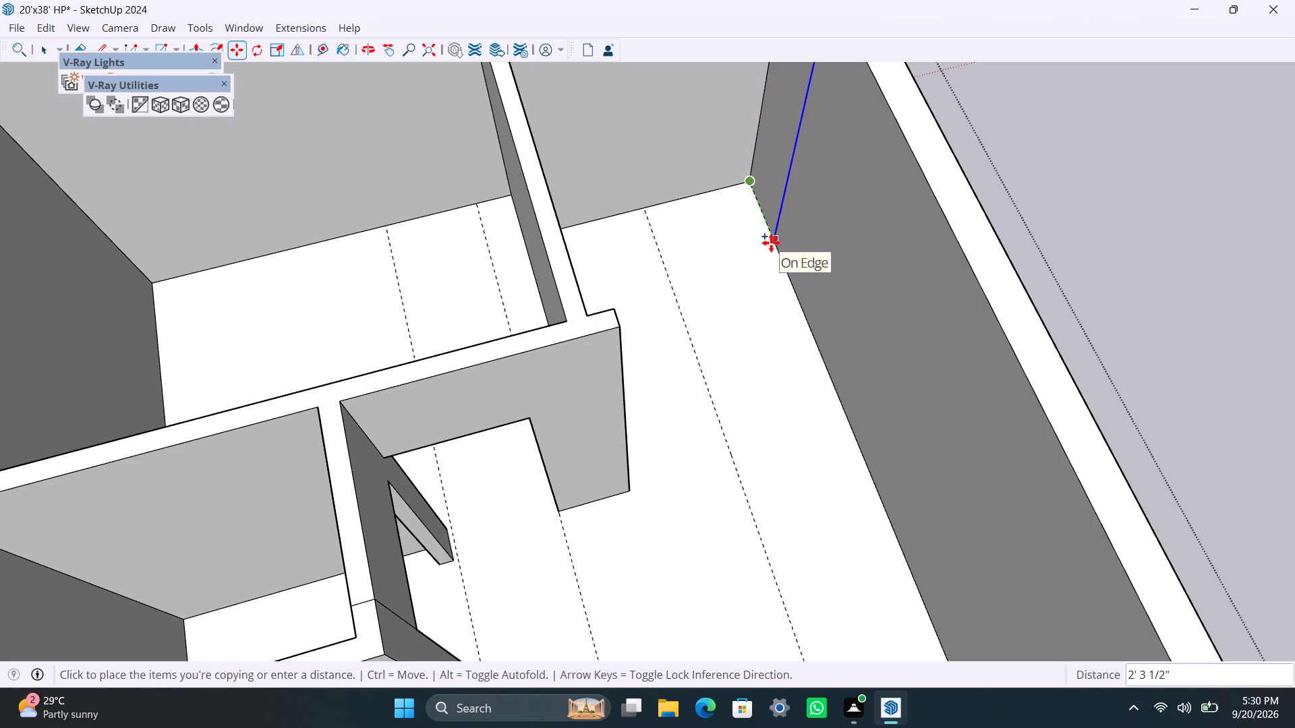
type("8'")
type("4\"")
key("Return")
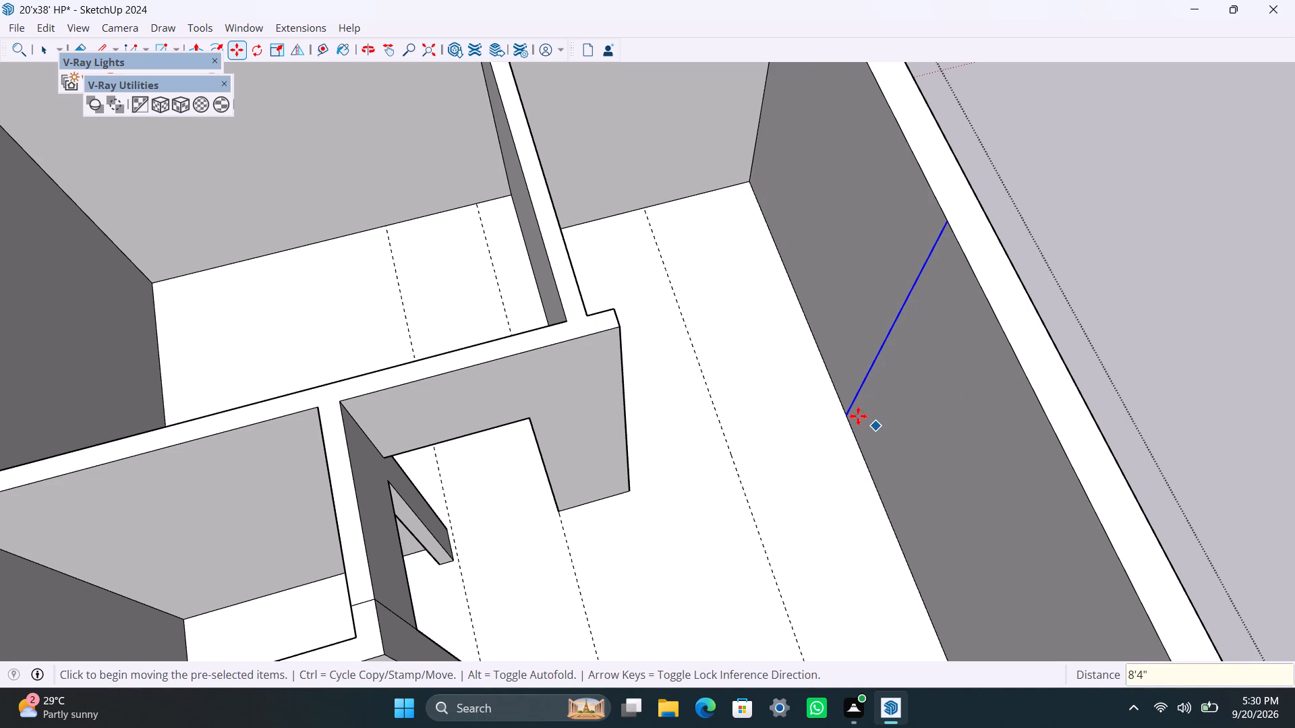
Copy the new vertical edge another 4.5" along the long outer wall, away from the corner.
left_click(846, 411)
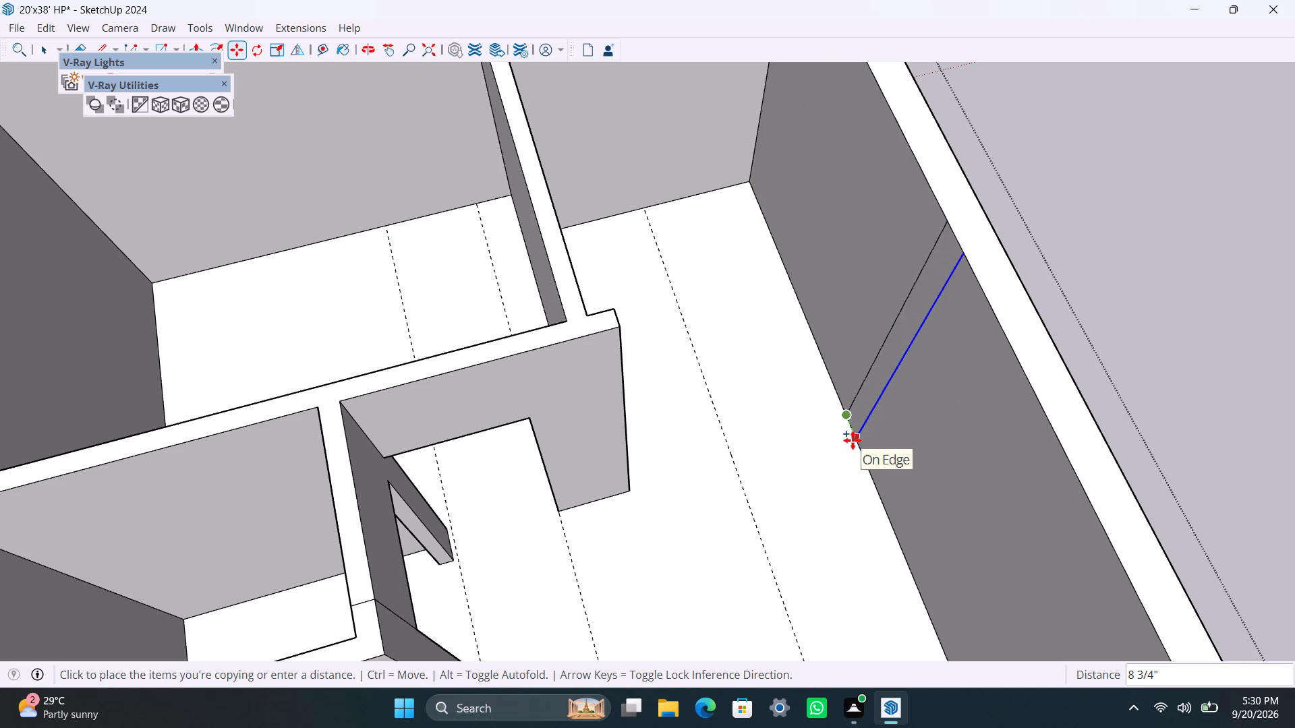
type("4.5\"")
key("Return")
key("space")
Push/Pull the 4.5" strip on the long outer wall 3'6" inward to the floor guide.
scroll(853, 435, "up", 3)
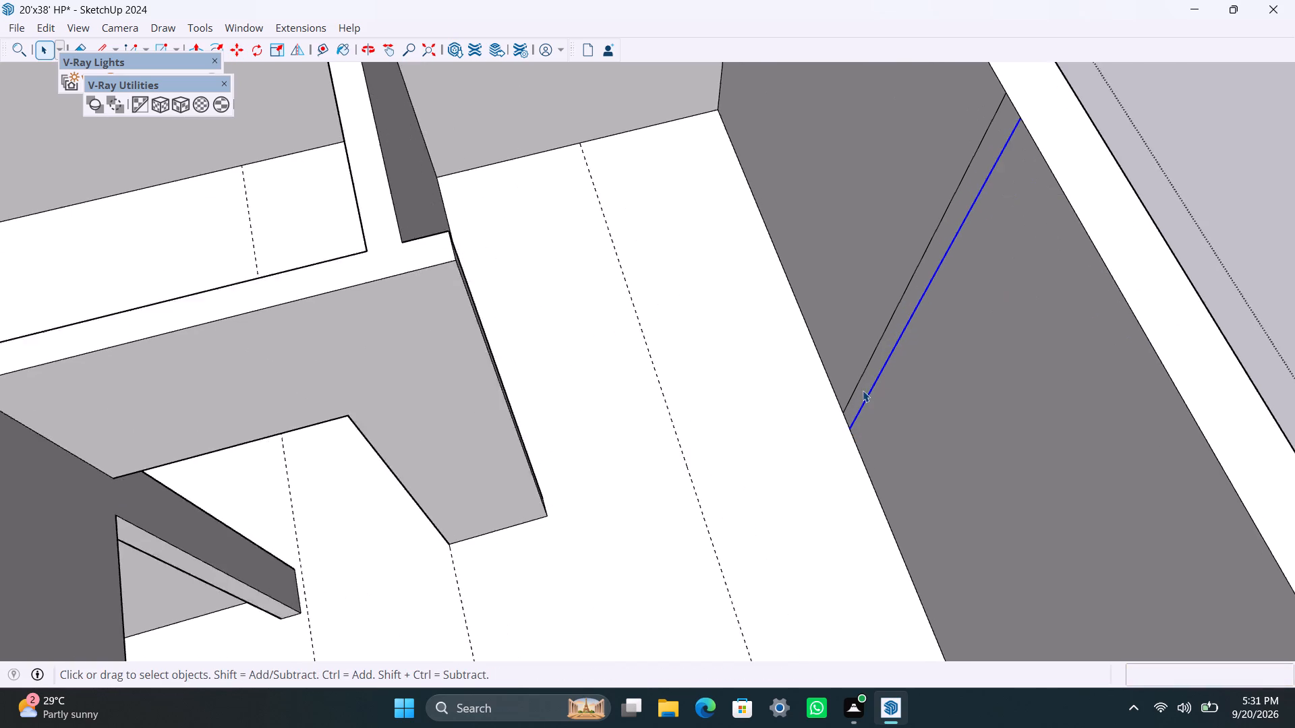
scroll(863, 390, "up", 1)
left_click(865, 390)
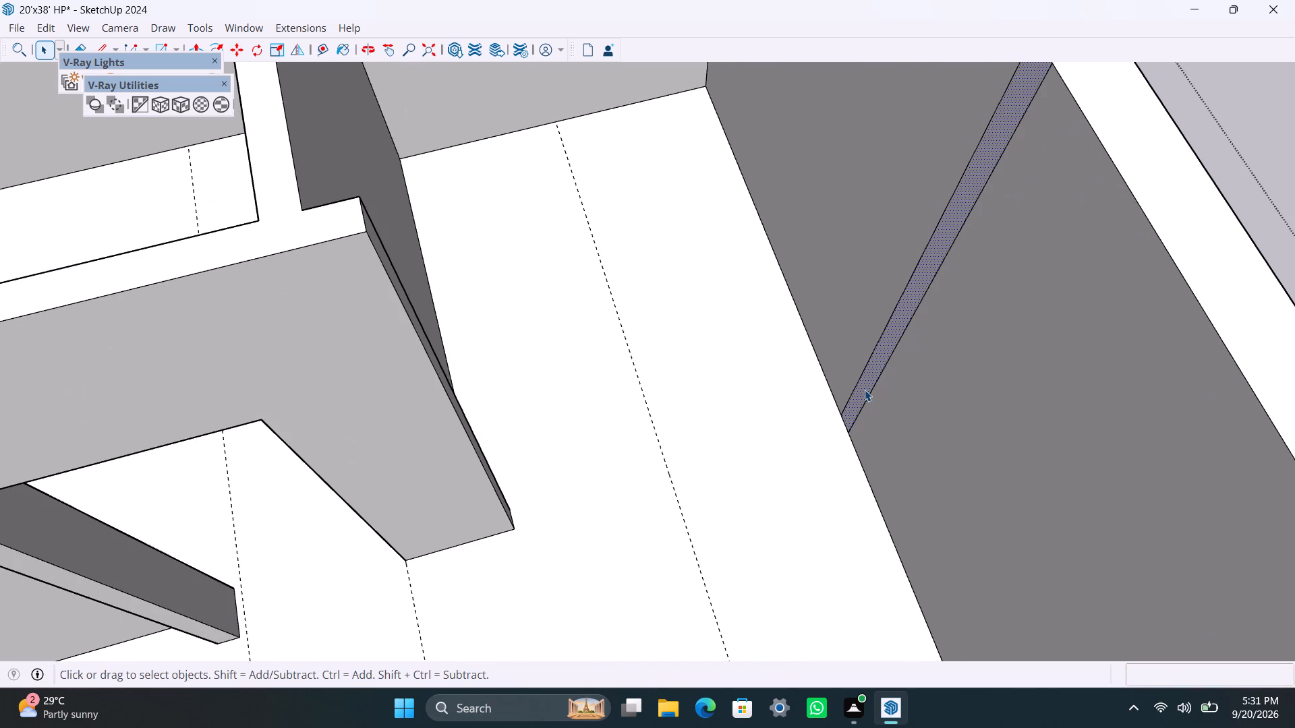
key("p")
left_click_drag(865, 390, 693, 515)
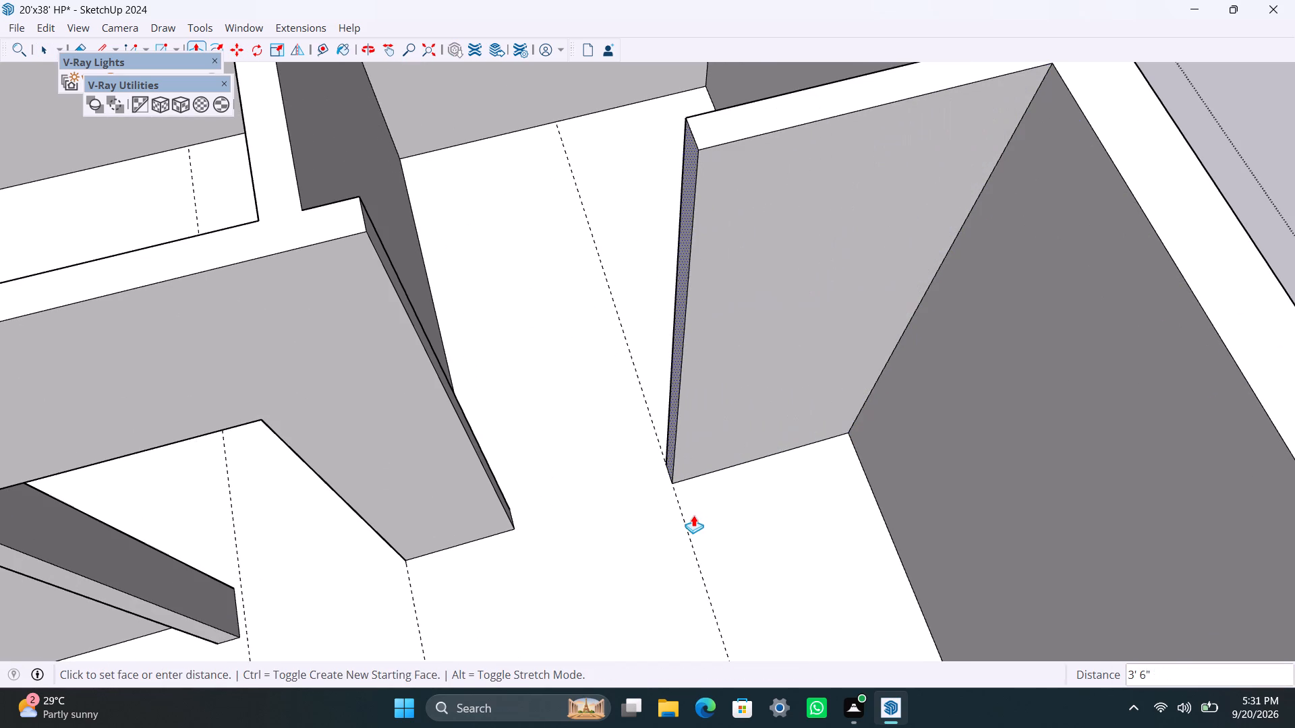
left_click_drag(693, 515, 686, 535)
key("space")
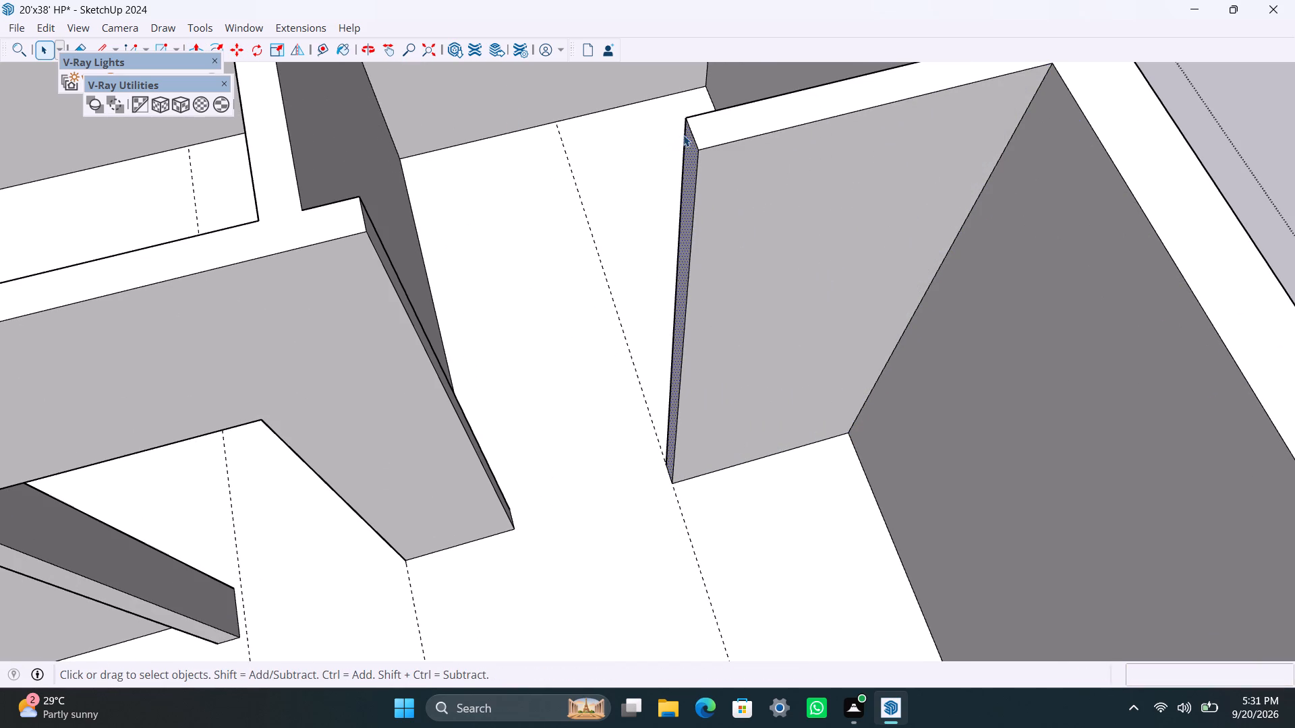
Copy the top edge of the new partition's free end 3' down its end face.
left_click(692, 130)
key("m")
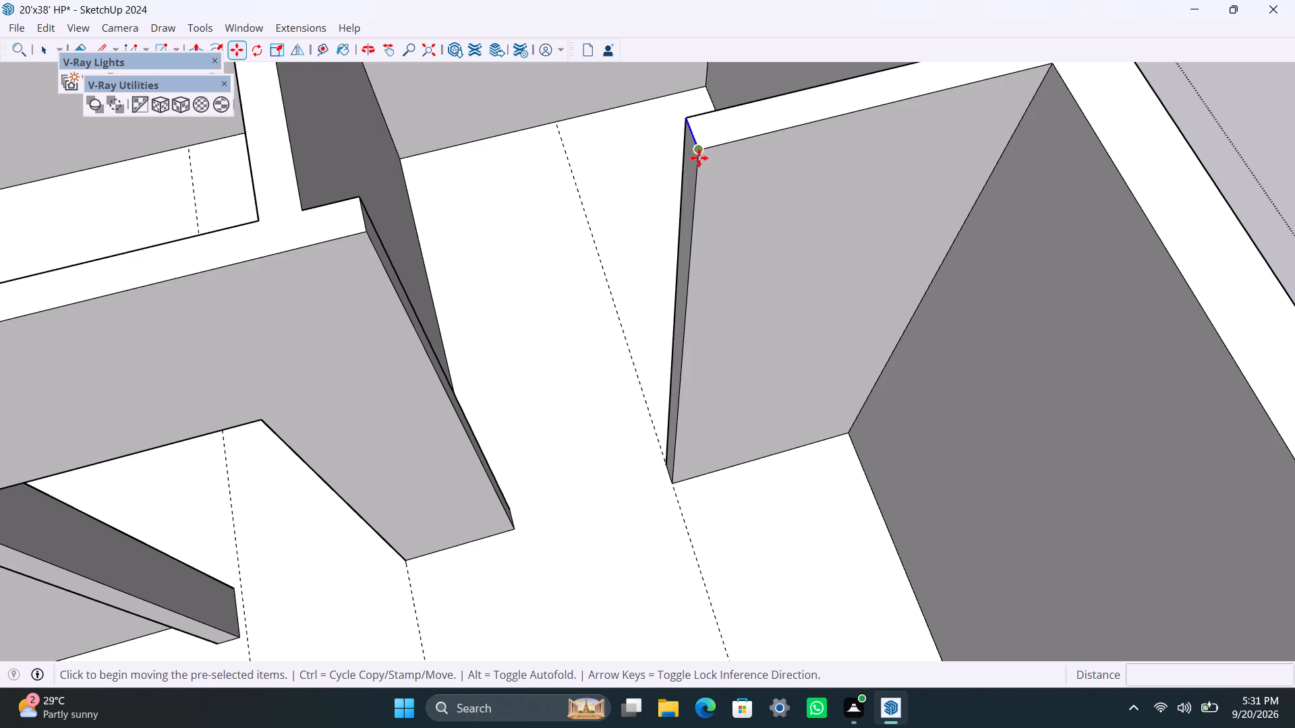
left_click_drag(704, 153, 703, 163)
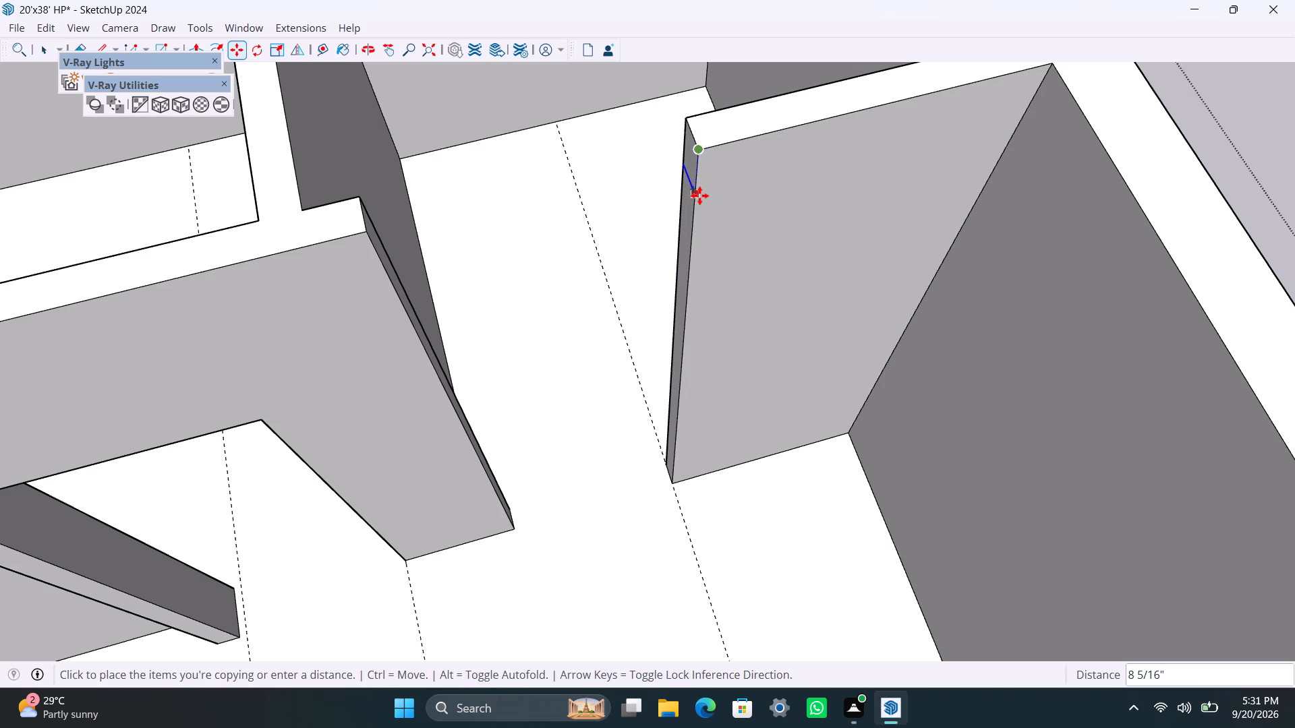
type("3'")
key("Return")
key("space")
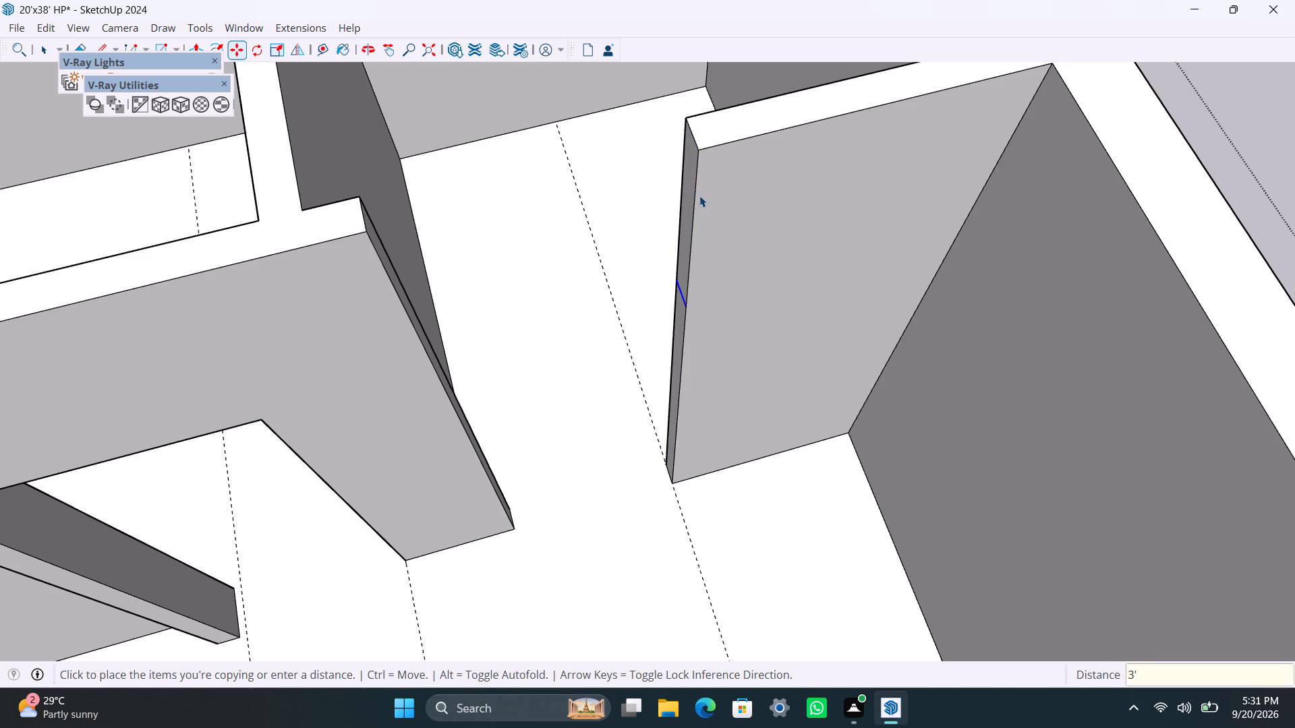
Push/Pull the upper 3'-high part of the end face 3' across to the opposite partition return as a door header.
scroll(691, 198, "up", 2)
left_click(688, 198)
key("p")
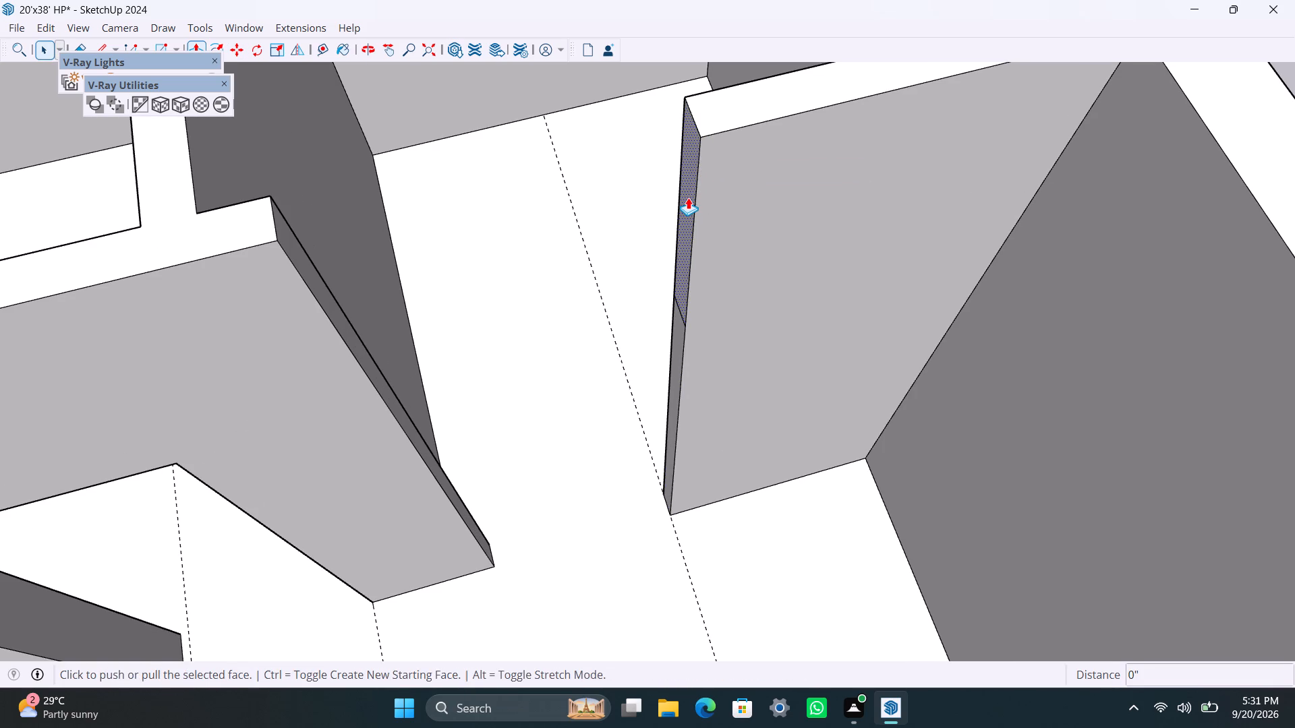
left_click_drag(688, 198, 250, 256)
scroll(345, 353, "down", 4)
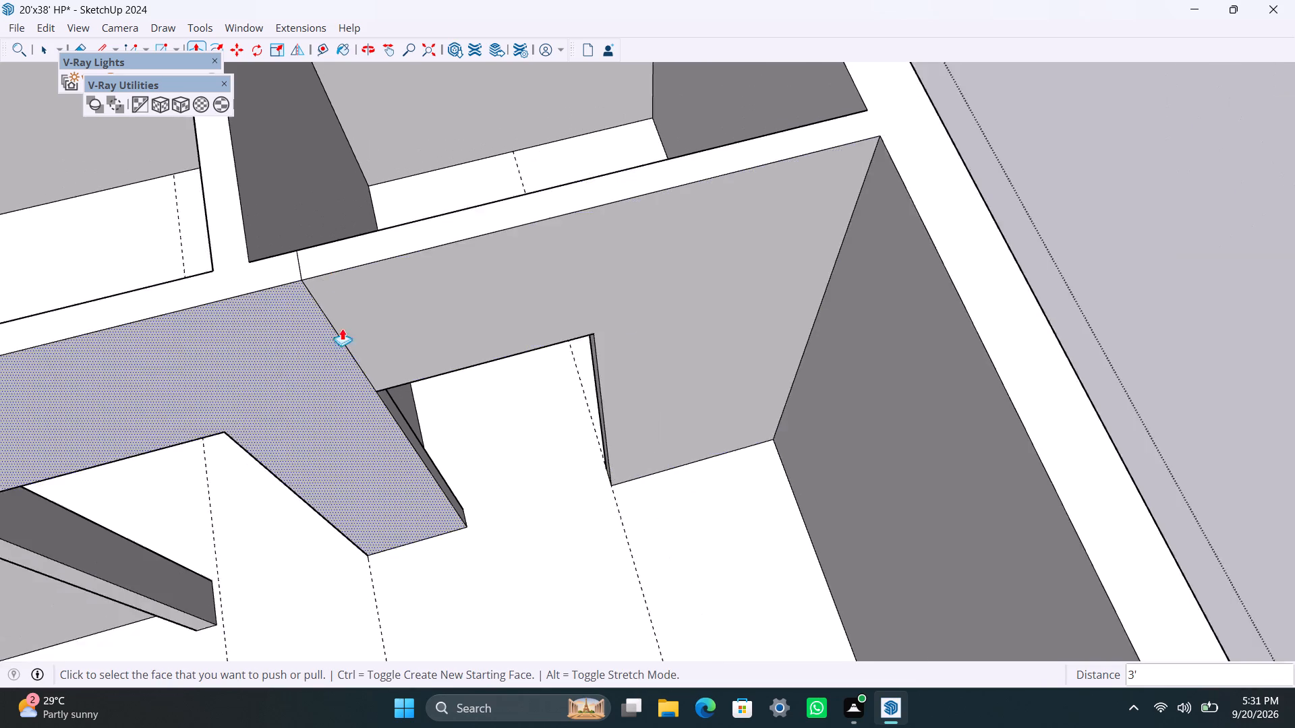
scroll(342, 328, "down", 5)
Save the model.
key("ctrl+s")
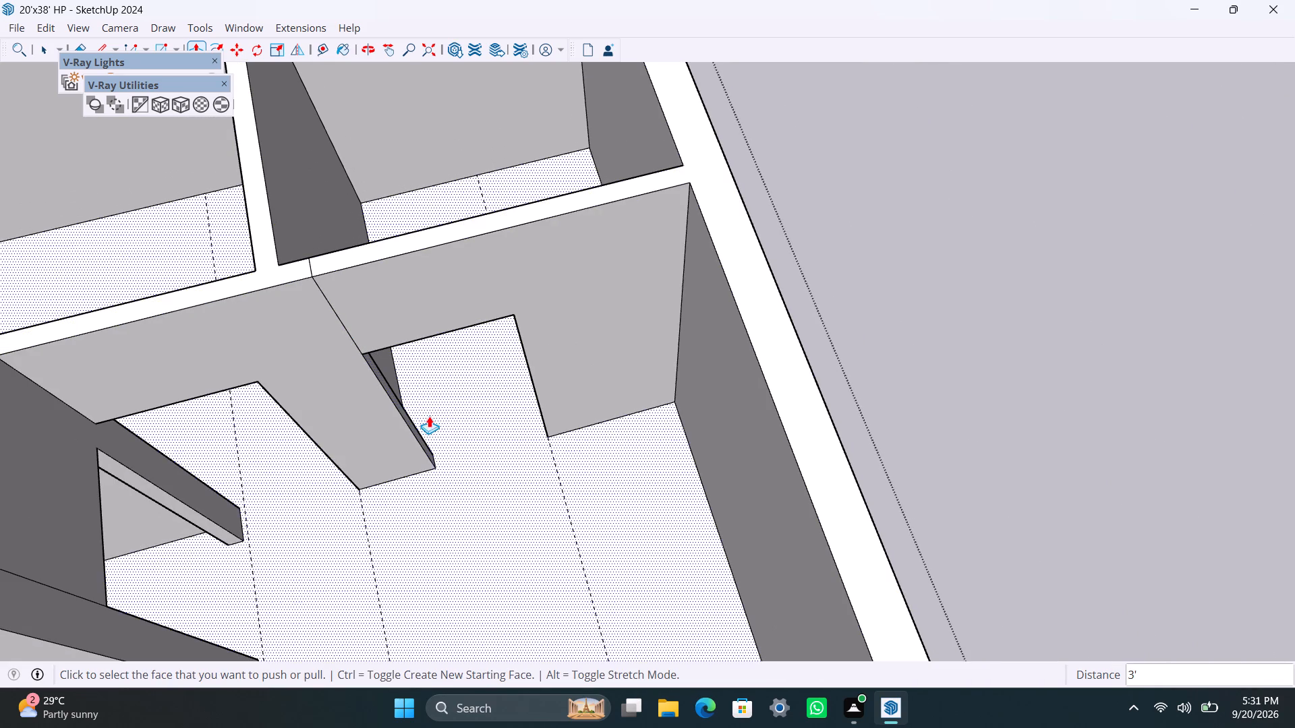
key("space")
scroll(362, 340, "down", 3)
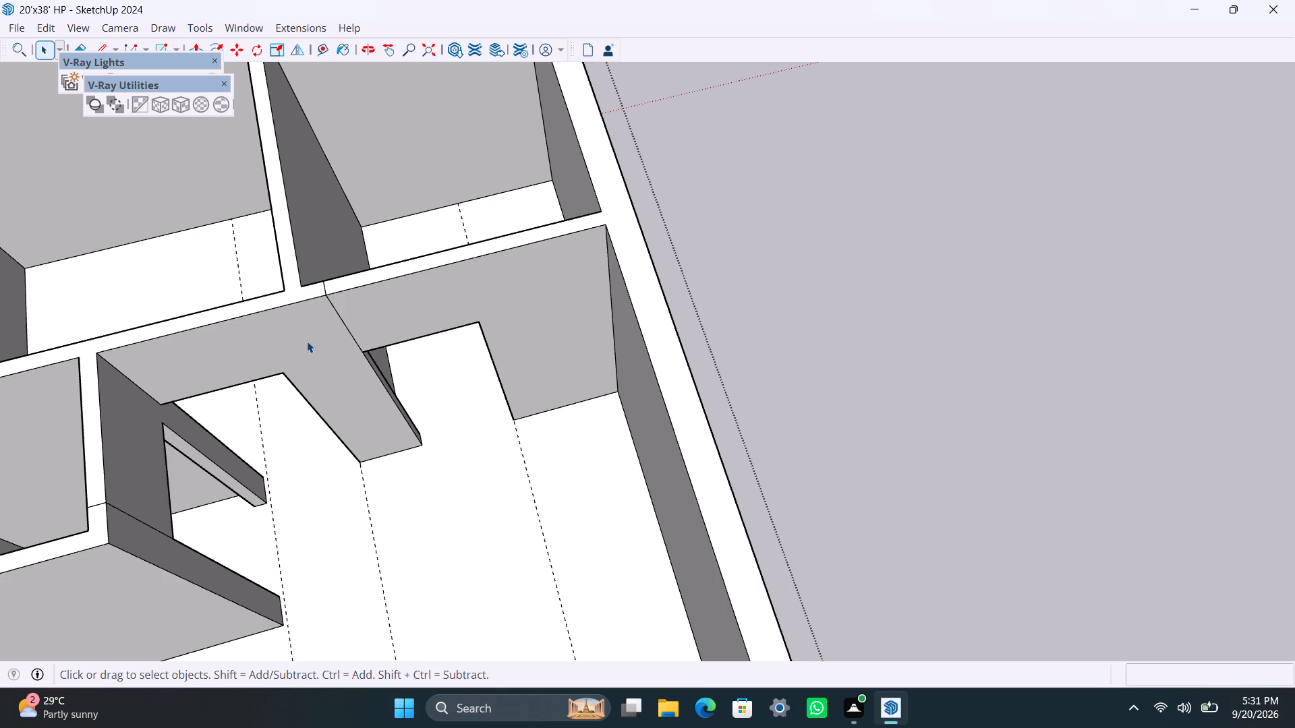
scroll(335, 321, "down", 13)
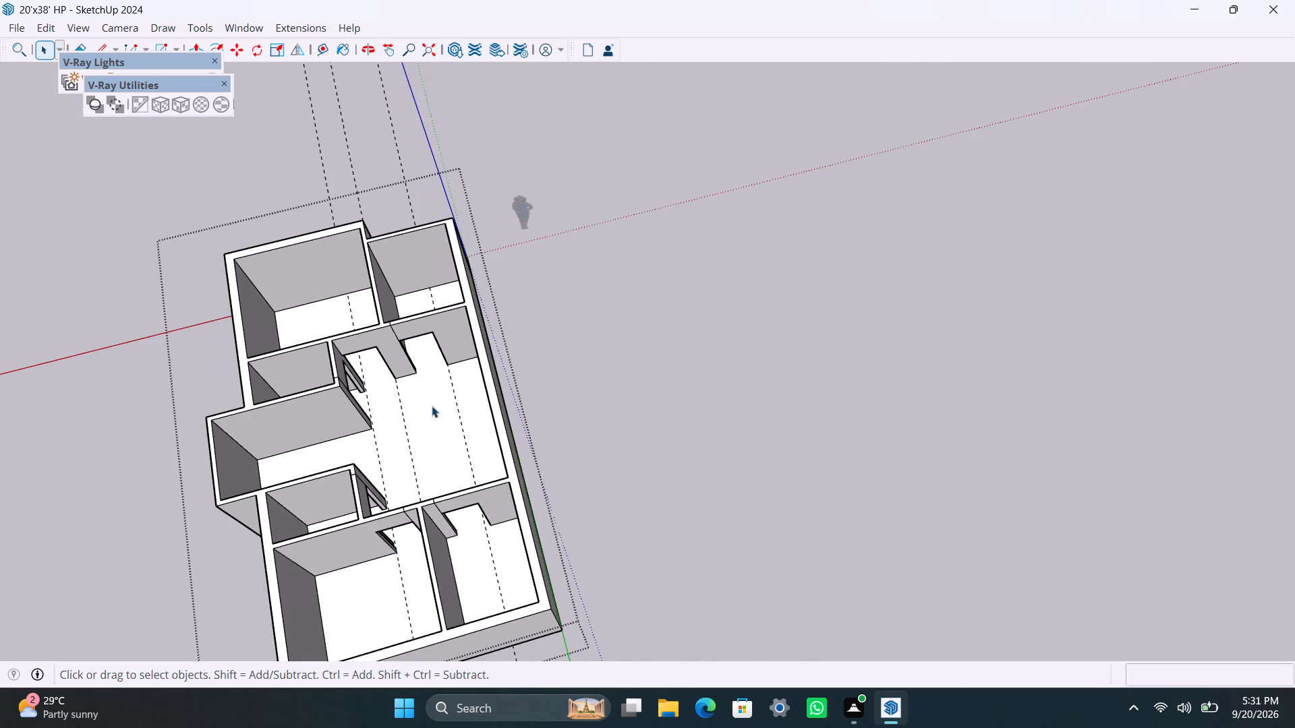
middle_click_drag(432, 406, 539, 359, "shift")
key("ctrl+s")
key("space")
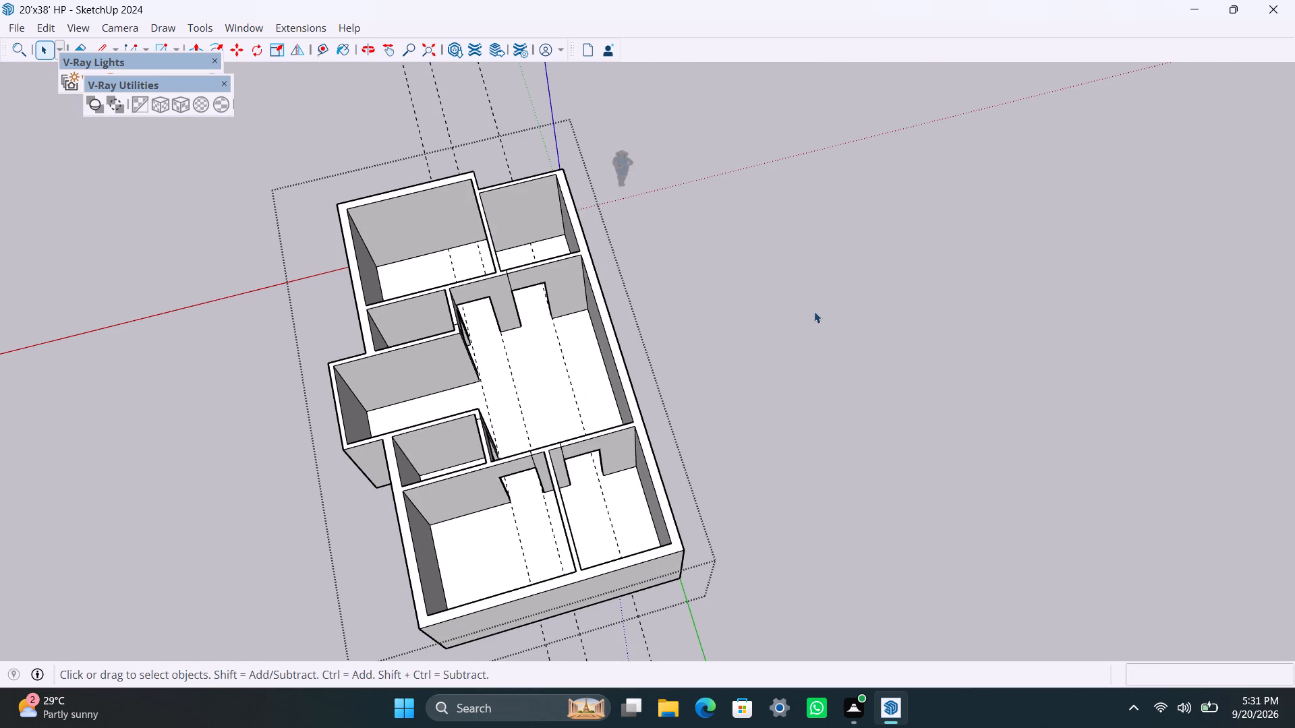
Delete all guides and close the house group.
left_click_drag(49, 24, 49, 30)
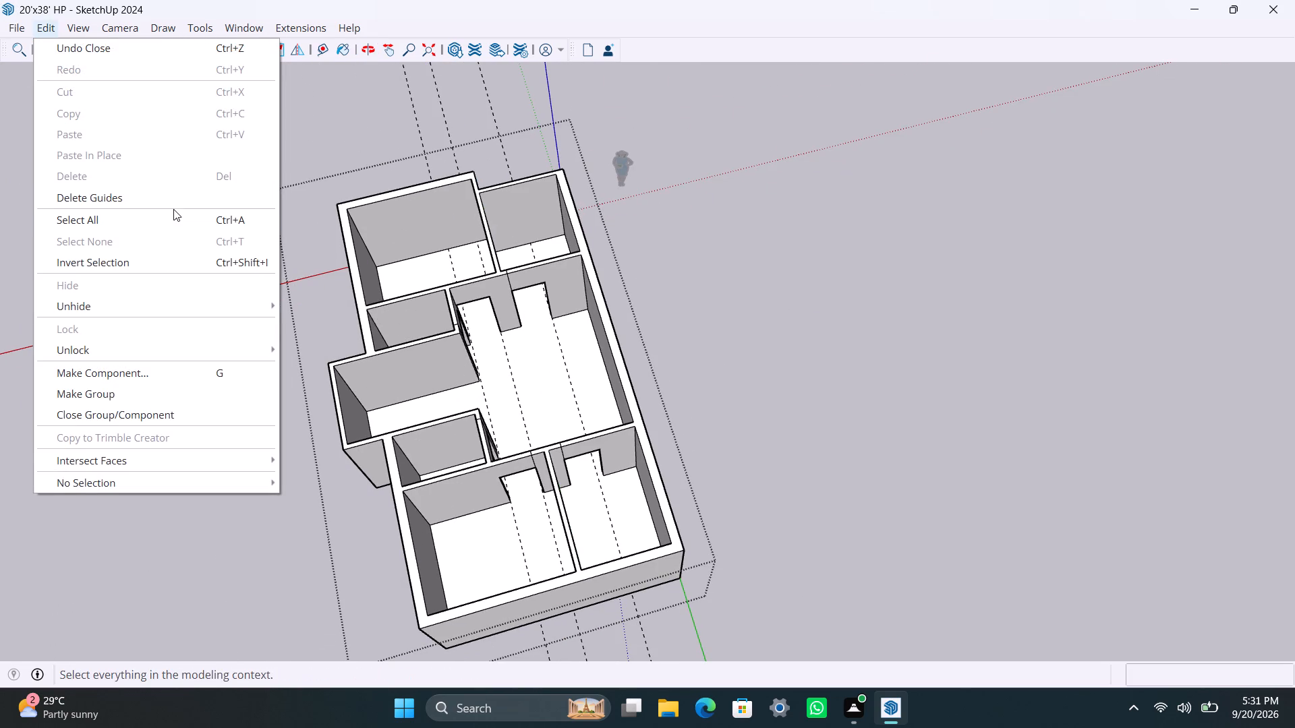
left_click(173, 207)
left_click(684, 367)
Run the FixIt 101 cleanup twice on the house group.
scroll(571, 392, "up", 2)
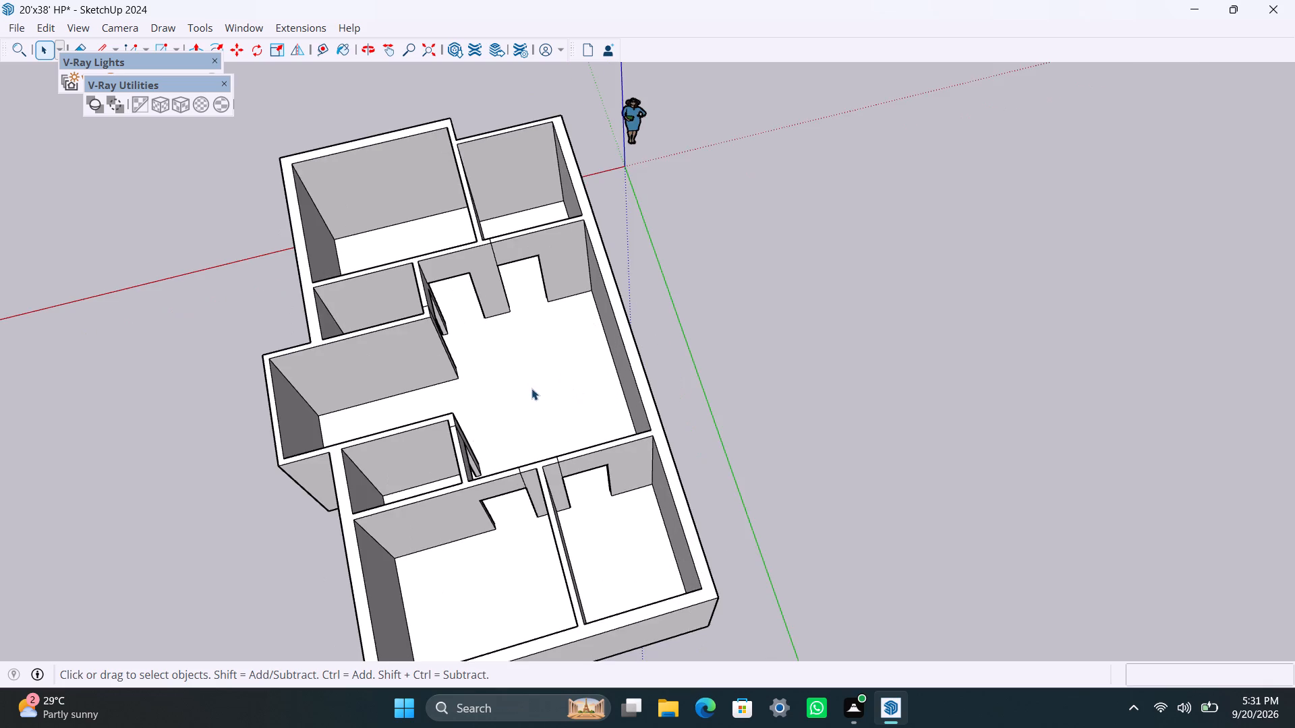
scroll(535, 400, "down", 3)
middle_click_drag(393, 448, 338, 434)
middle_click_drag(351, 387, 206, 364)
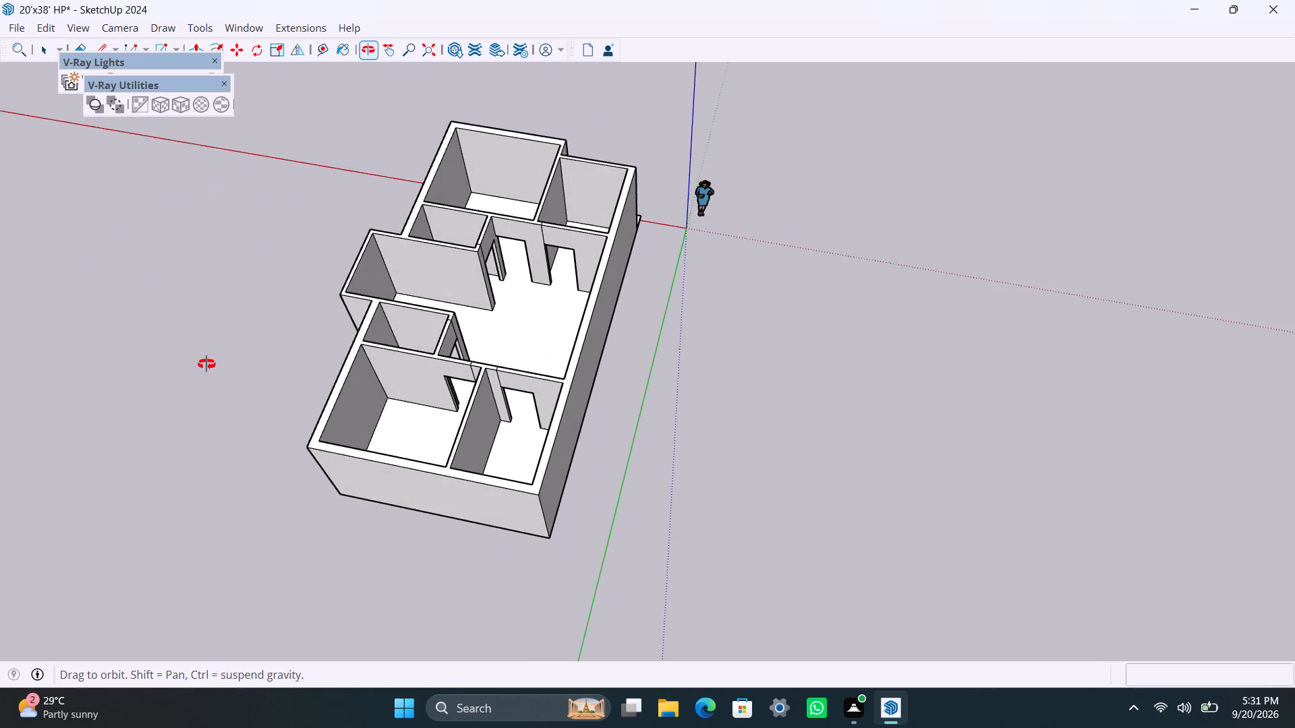
middle_click_drag(206, 364, 259, 358)
left_click(488, 271)
right_click(462, 282)
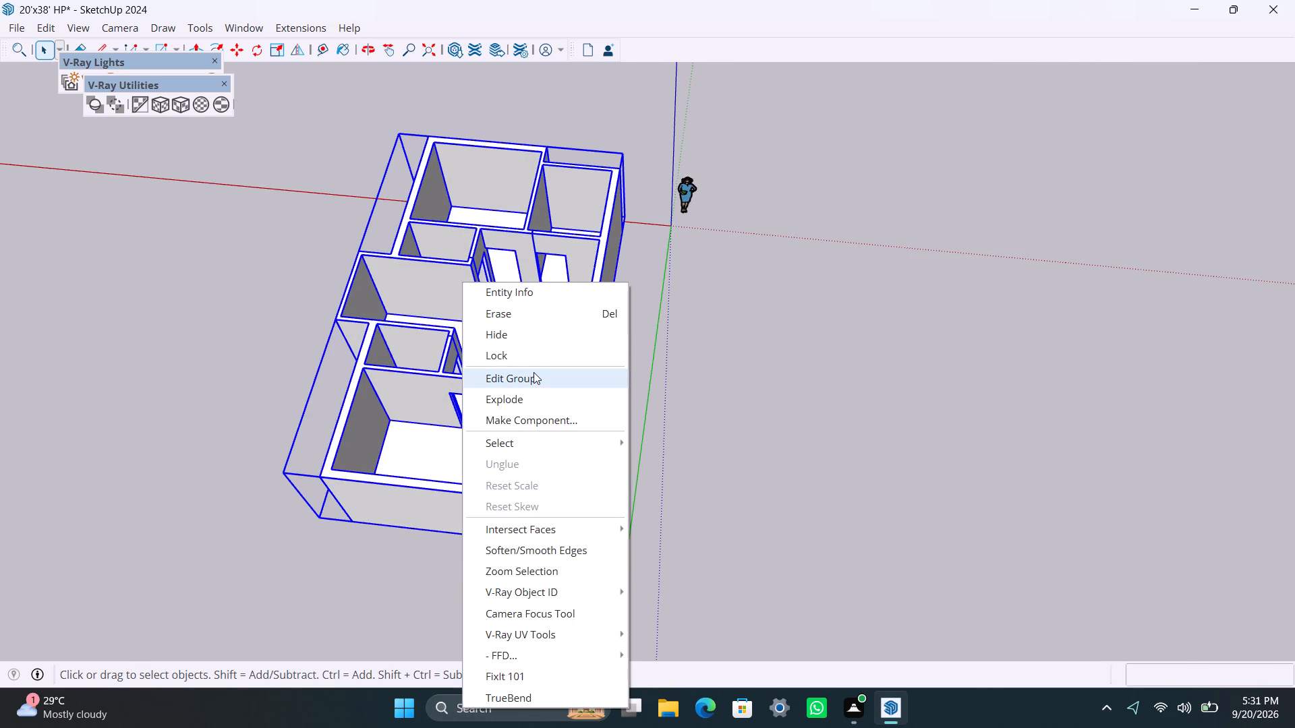
left_click(515, 684)
left_click(693, 432)
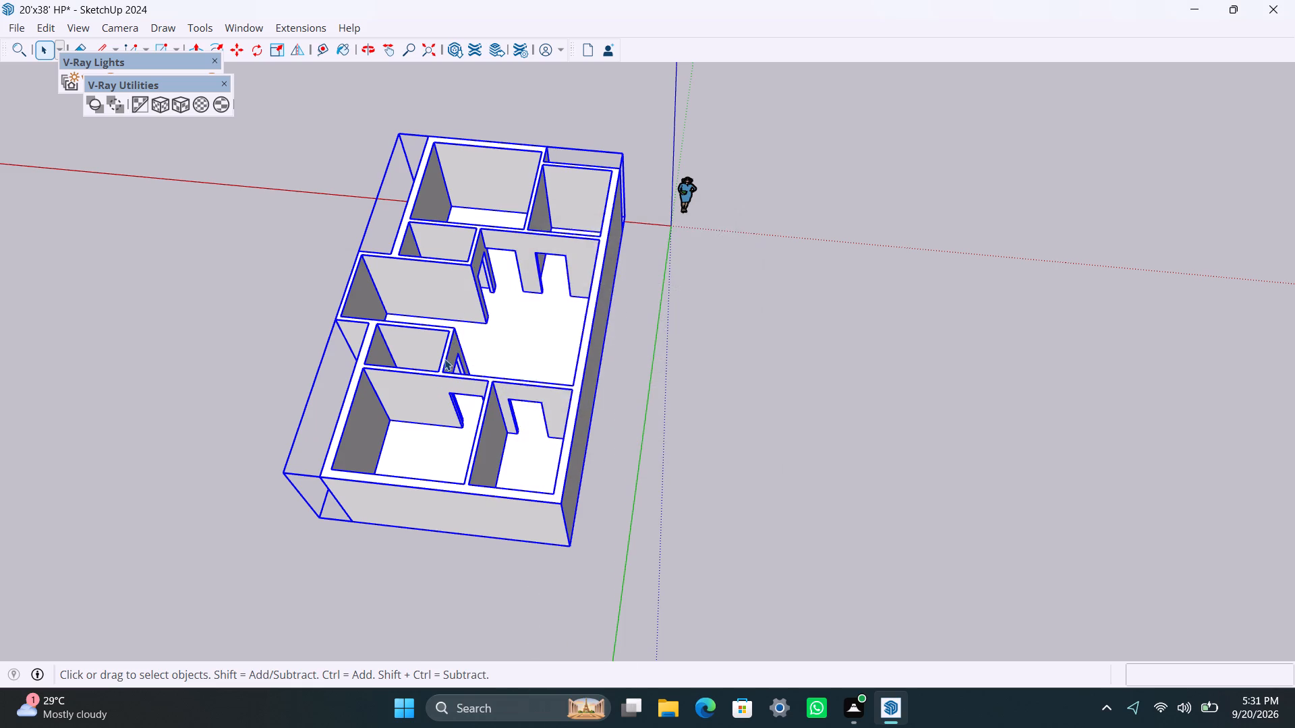
right_click(444, 359)
left_click(509, 404)
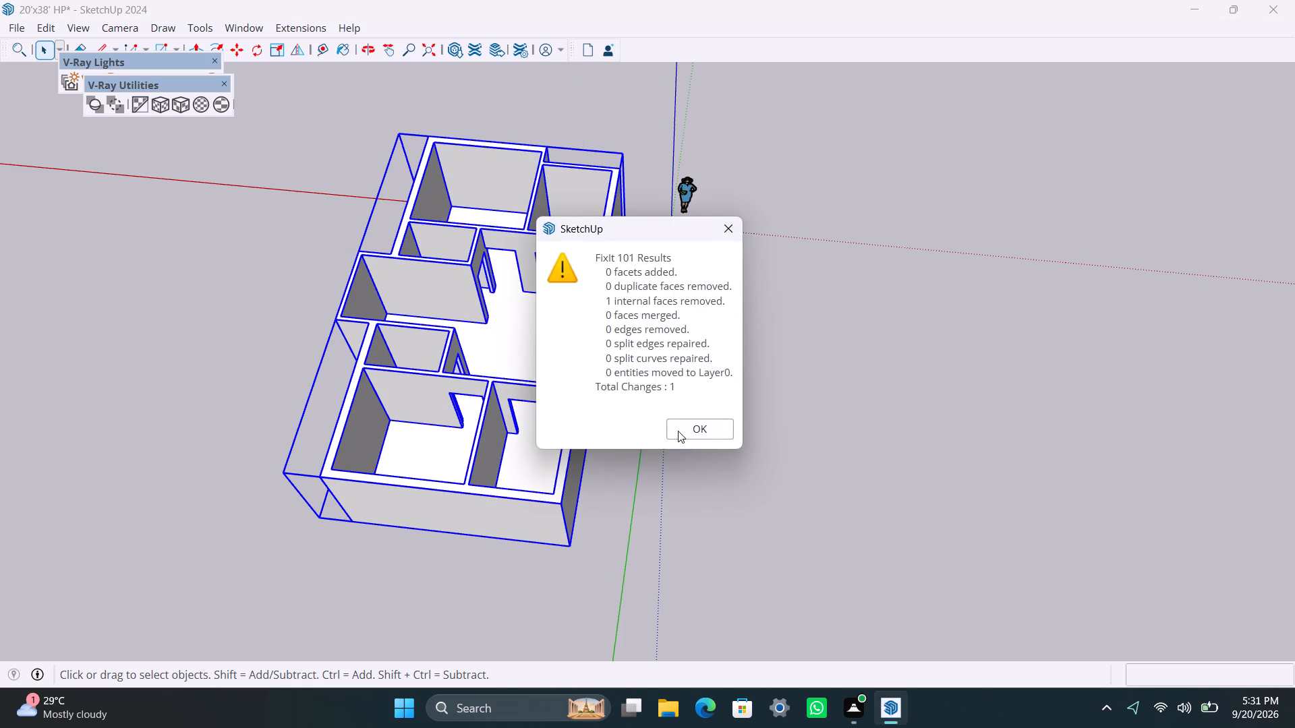
left_click(680, 431)
left_click(762, 424)
Examine the cleaned-up house from several angles, checking the partitions and door openings.
scroll(540, 371, "up", 6)
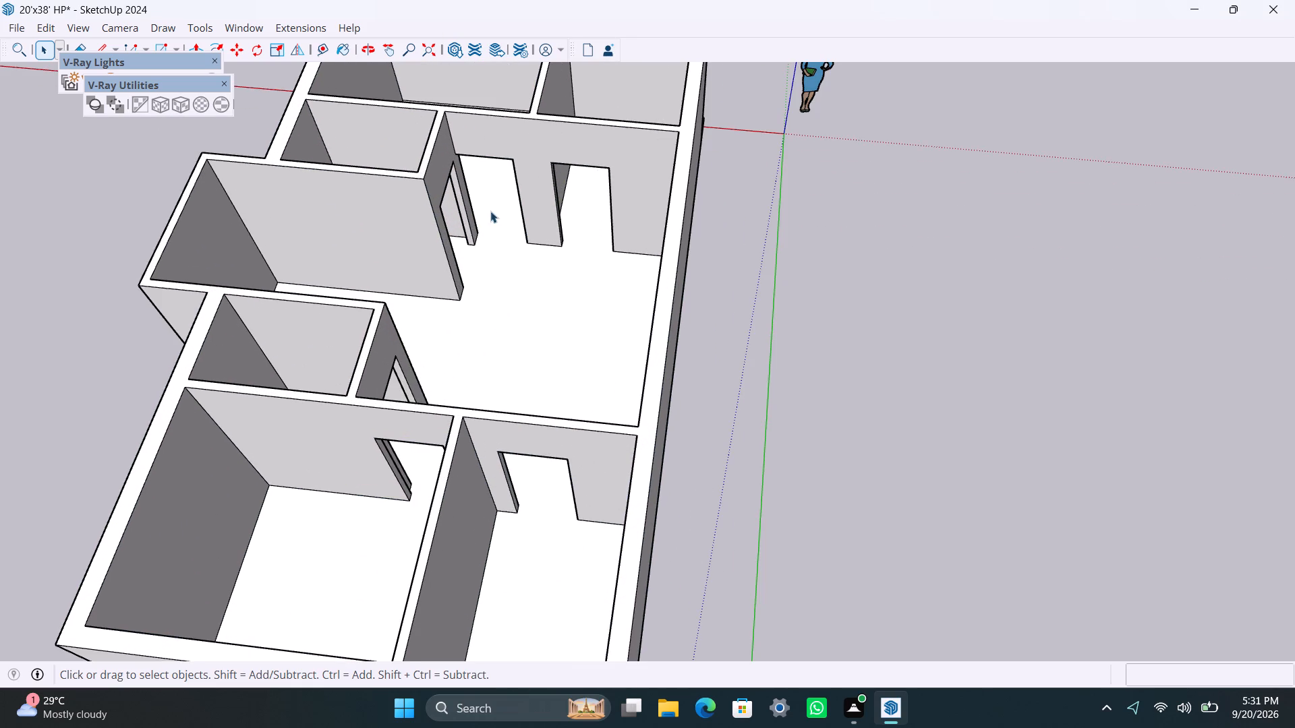
scroll(490, 210, "up", 2)
scroll(432, 282, "down", 9)
middle_click_drag(420, 281, 440, 293)
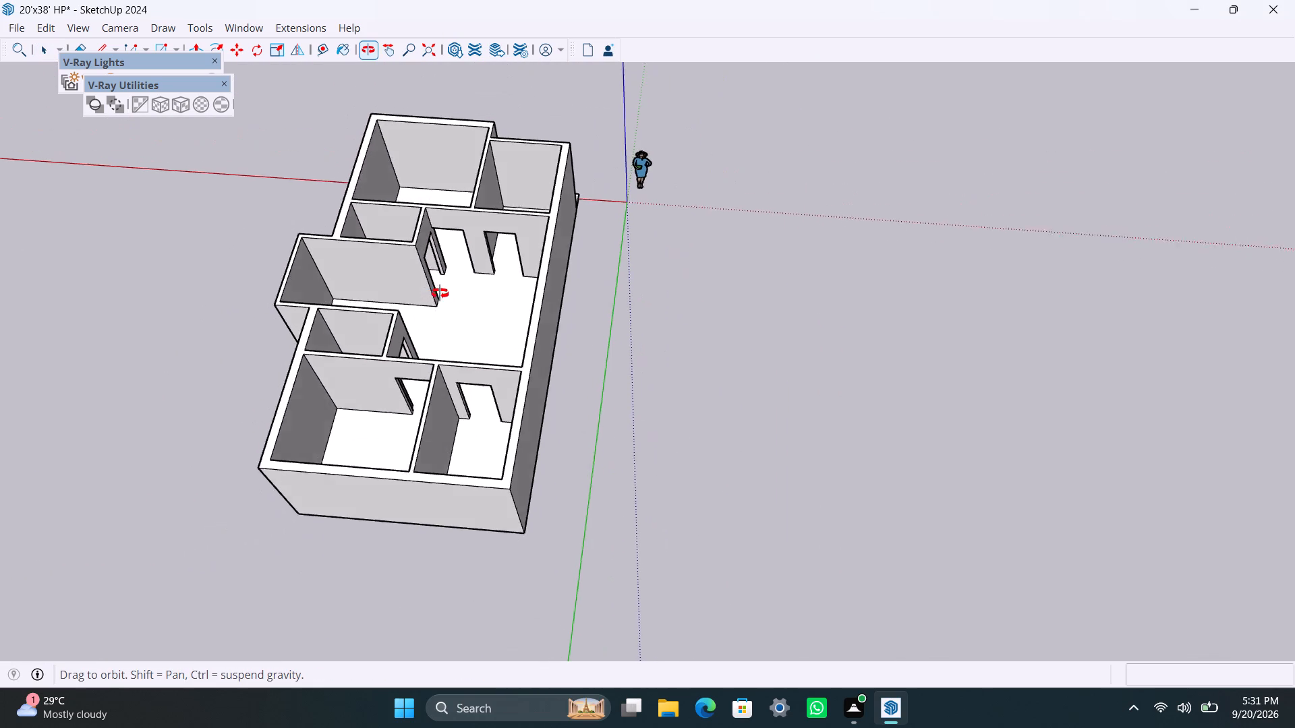
middle_click_drag(440, 293, 557, 393)
scroll(447, 291, "up", 3)
middle_click_drag(384, 281, 534, 287, "shift")
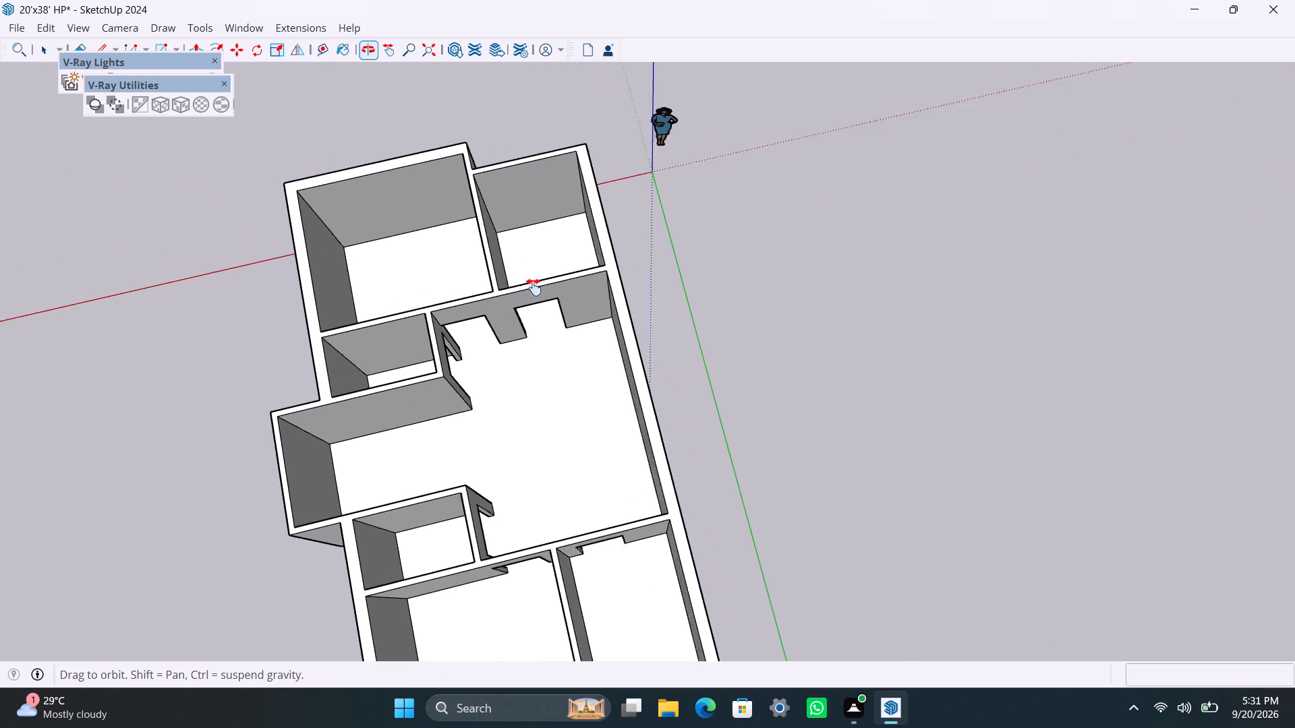
middle_click_drag(534, 287, 573, 298, "shift")
scroll(566, 329, "up", 3)
middle_click_drag(560, 322, 452, 292)
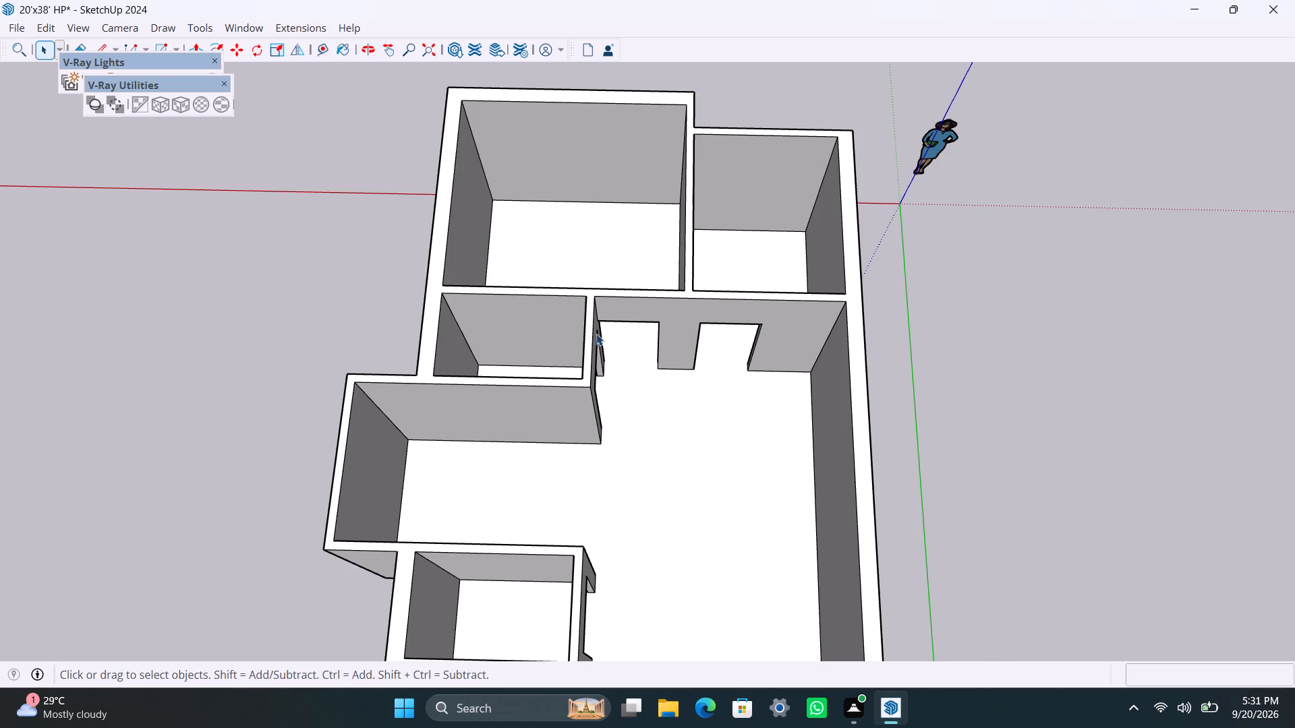
scroll(586, 305, "down", 6)
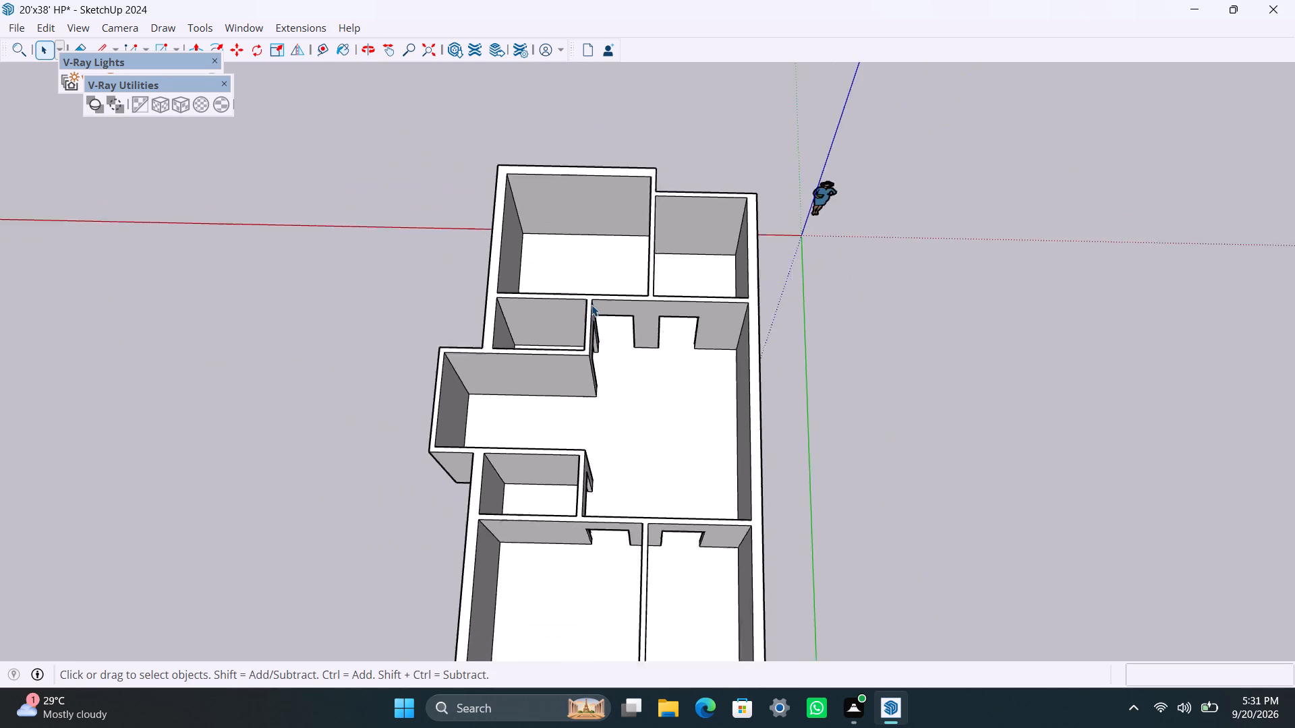
scroll(592, 305, "down", 2)
scroll(584, 366, "up", 2)
middle_click_drag(558, 541, 546, 301)
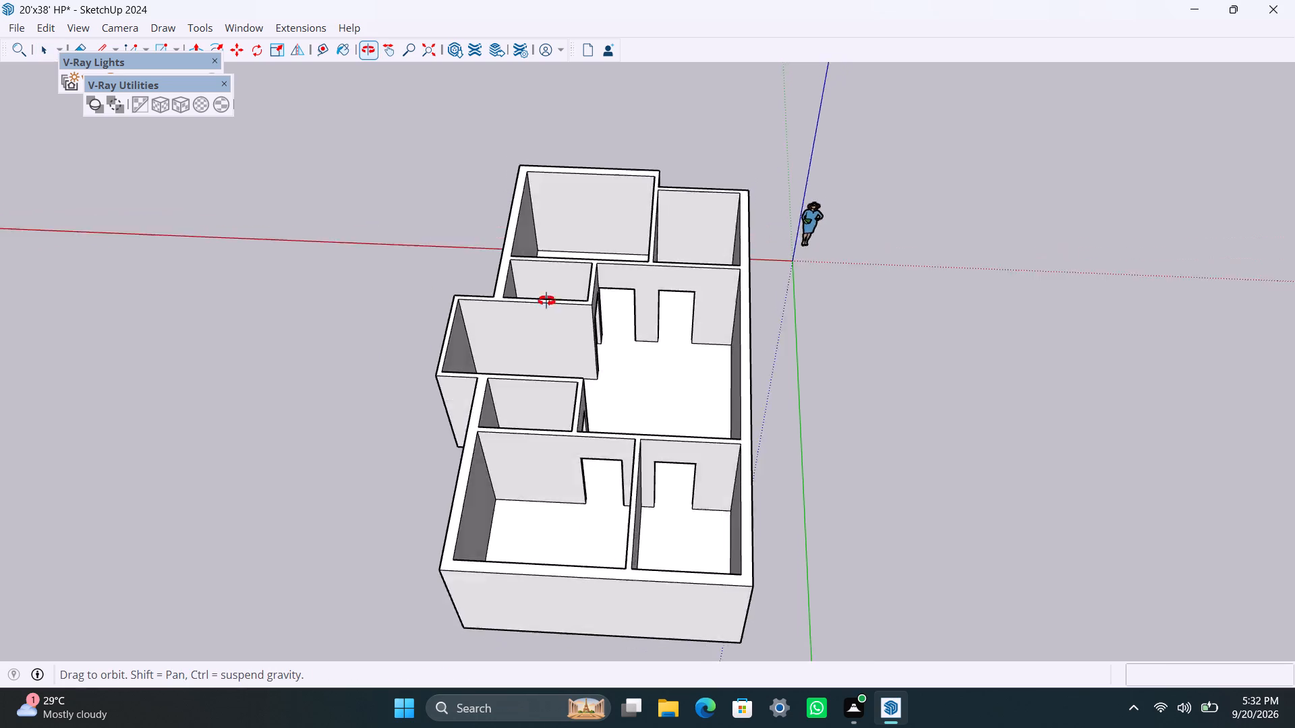
Examine the far 20' end wall and the rooms behind it from low and high angles.
middle_click_drag(546, 301, 542, 159)
scroll(537, 493, "up", 2)
middle_click_drag(446, 422, 491, 437)
scroll(577, 471, "up", 3)
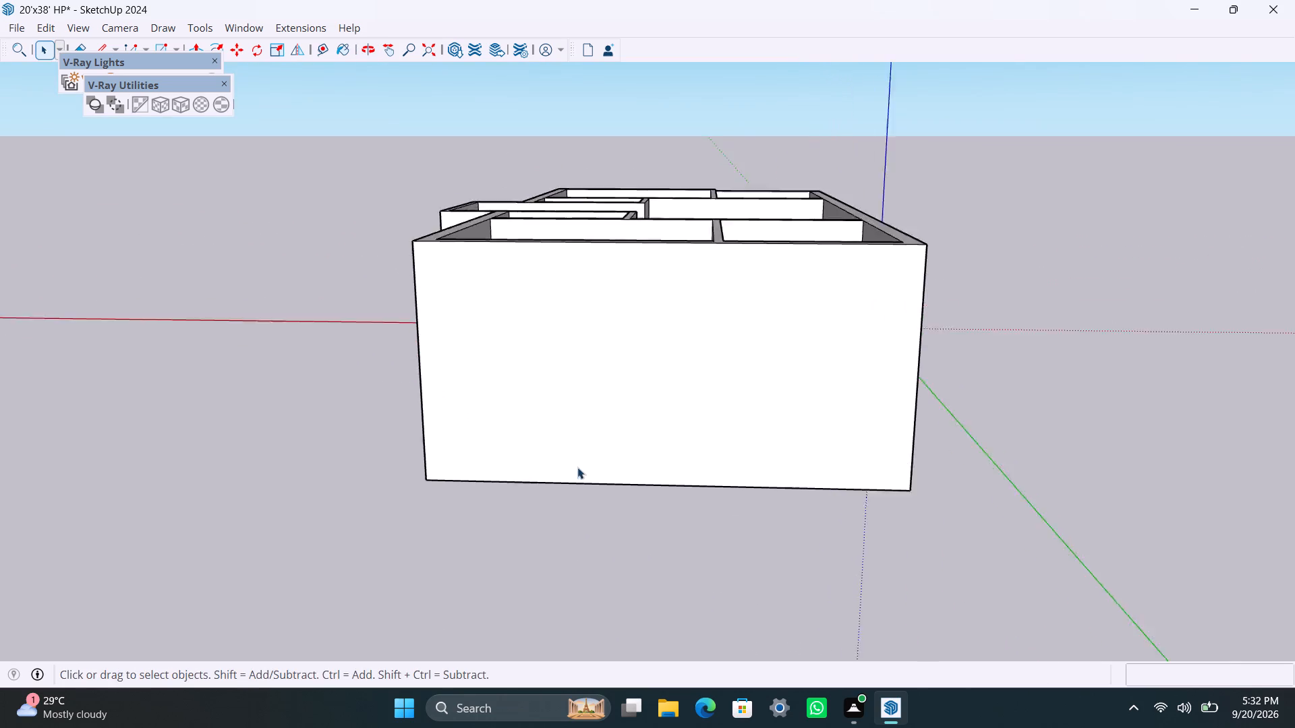
middle_click_drag(596, 476, 695, 508)
scroll(627, 328, "up", 2)
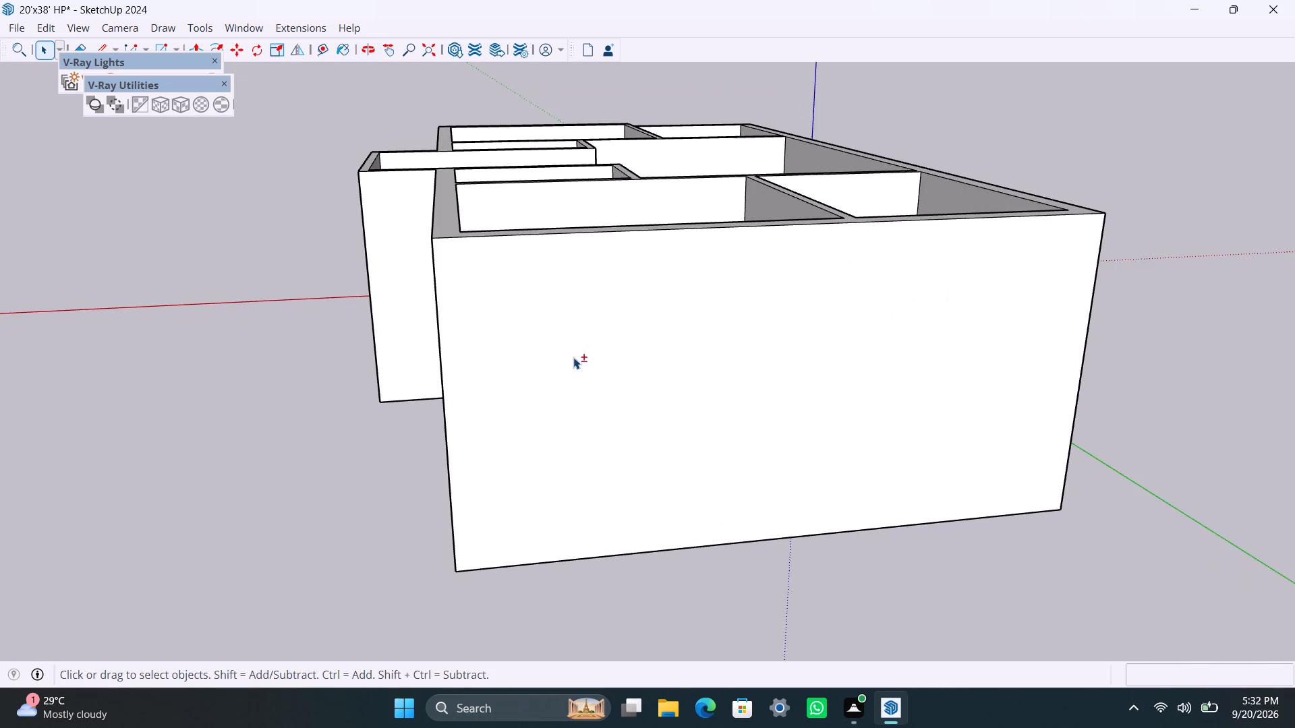
middle_click_drag(573, 357, 459, 357, "shift")
scroll(501, 406, "up", 2)
middle_click_drag(349, 439, 346, 390)
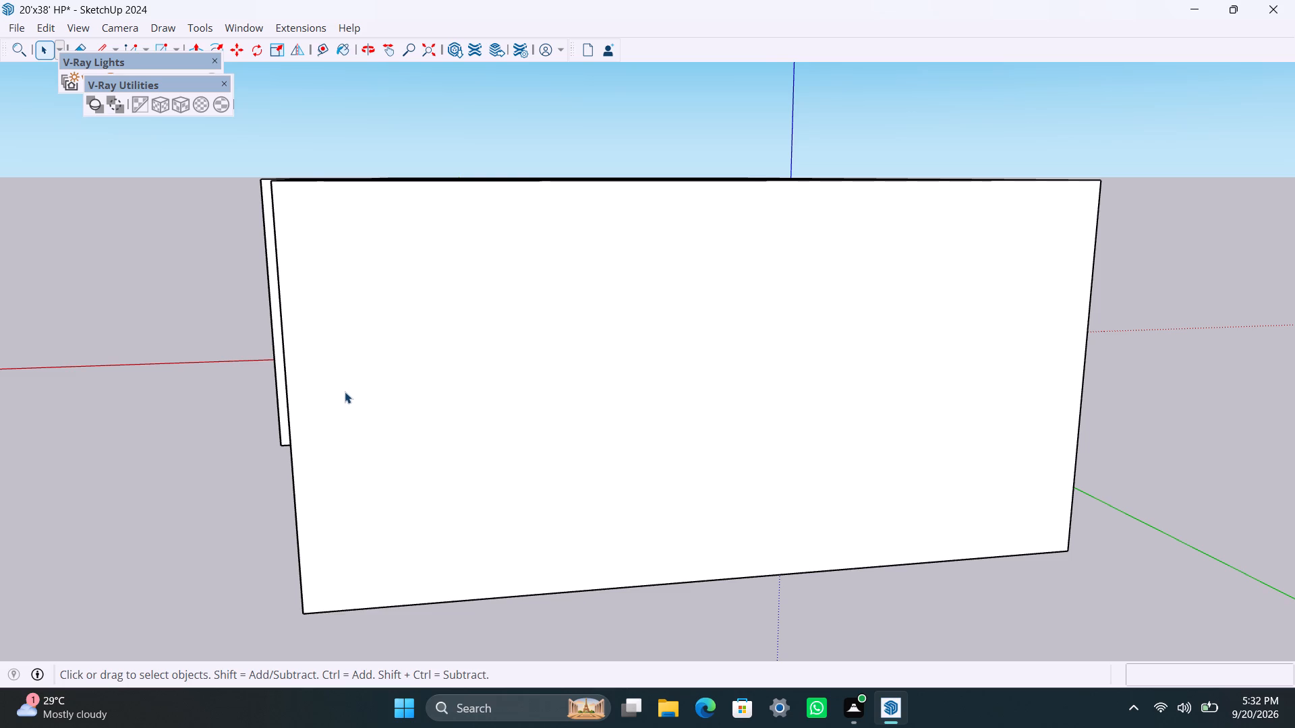
scroll(529, 405, "down", 5)
middle_click_drag(536, 303, 538, 386)
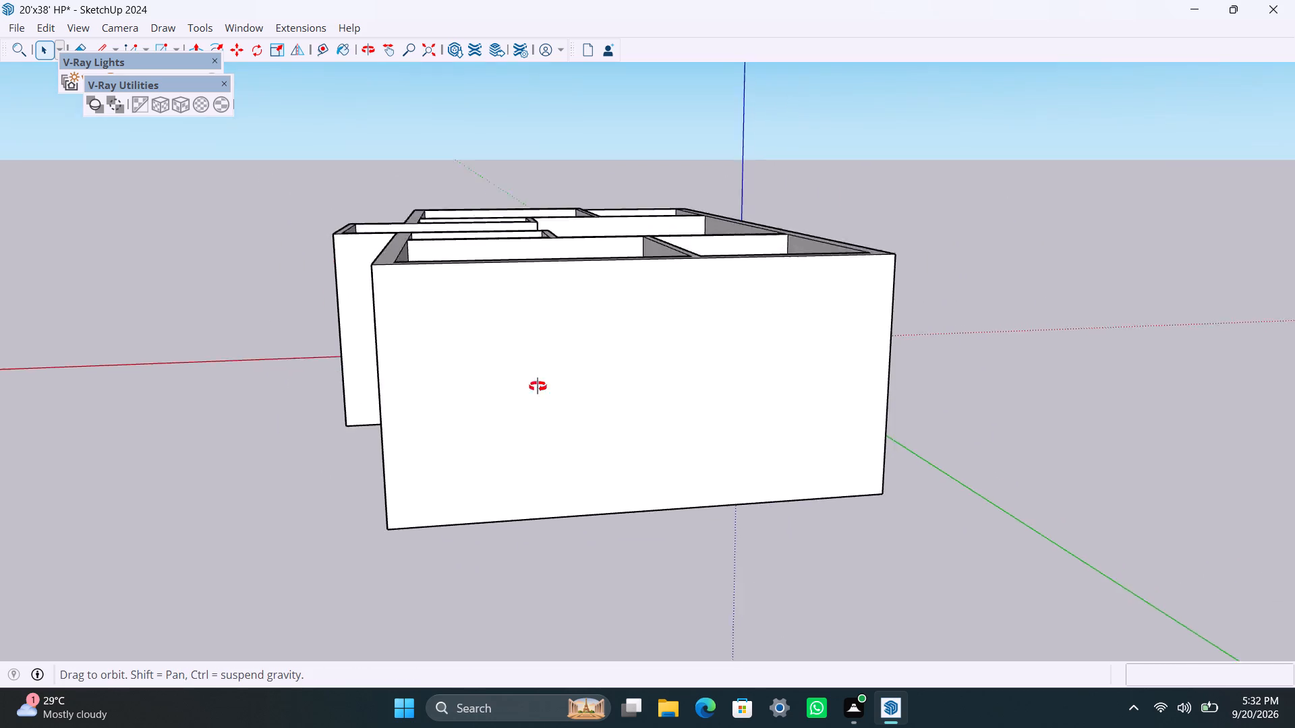
middle_click_drag(538, 386, 476, 639)
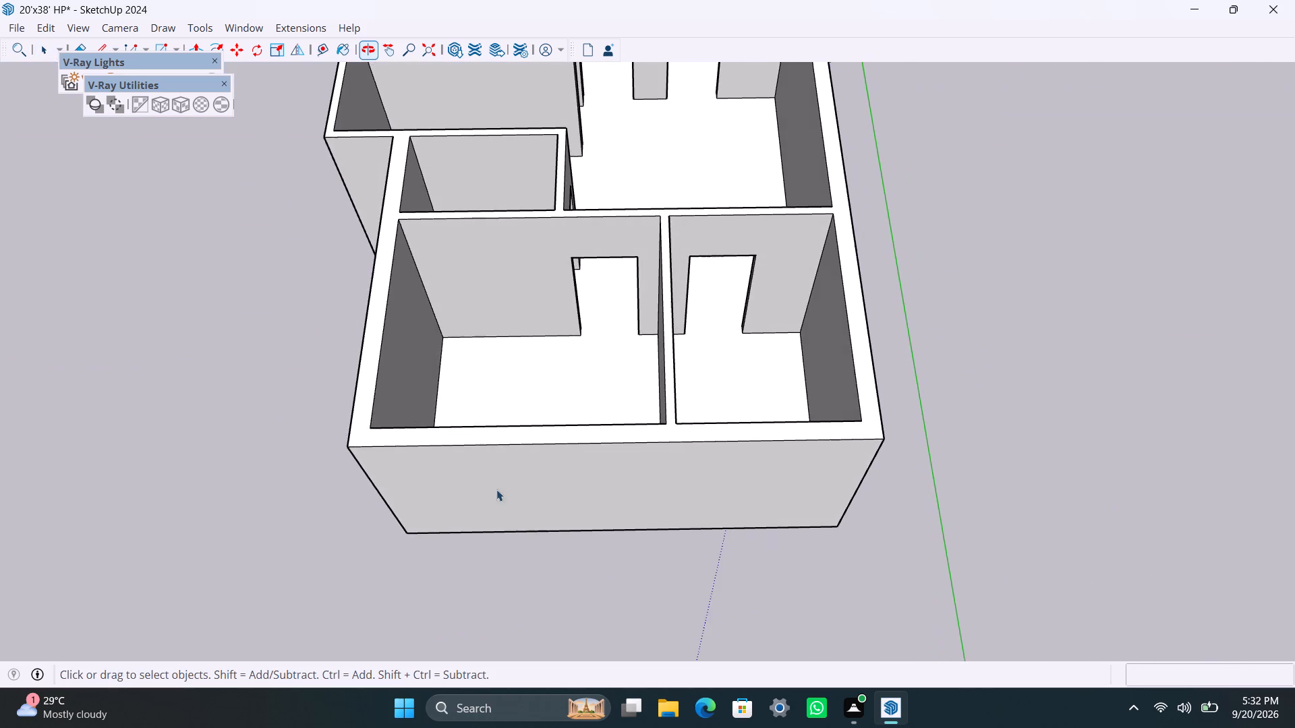
scroll(498, 471, "down", 8)
scroll(494, 458, "up", 3)
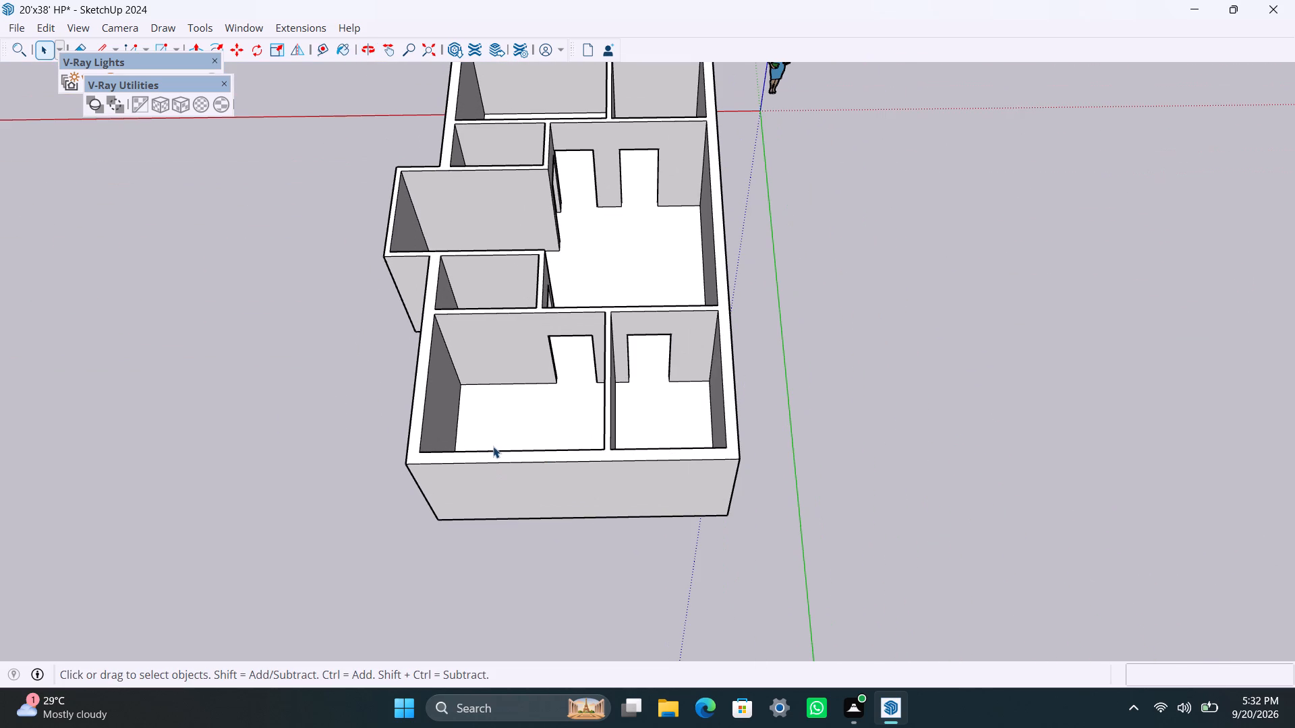
scroll(640, 444, "up", 2)
middle_click_drag(581, 488, 587, 378)
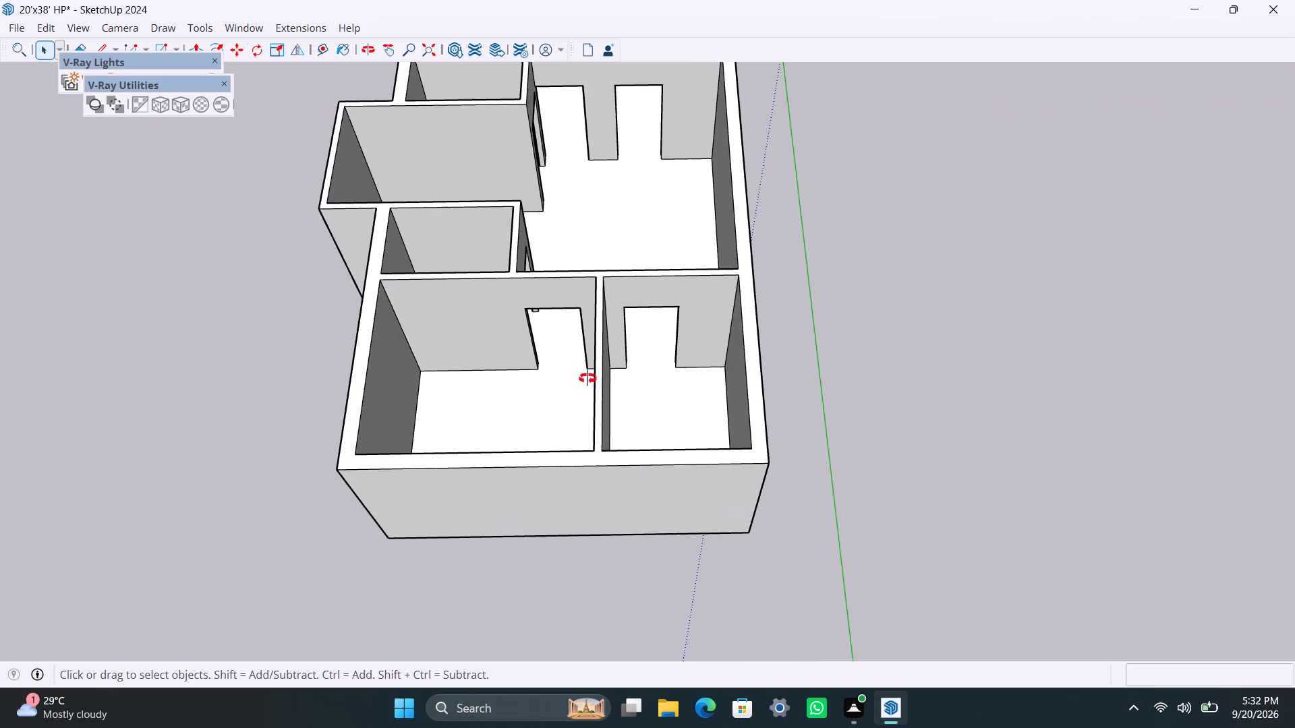
middle_click_drag(587, 378, 588, 237)
scroll(640, 663, "up", 3)
middle_click_drag(613, 523, 611, 477)
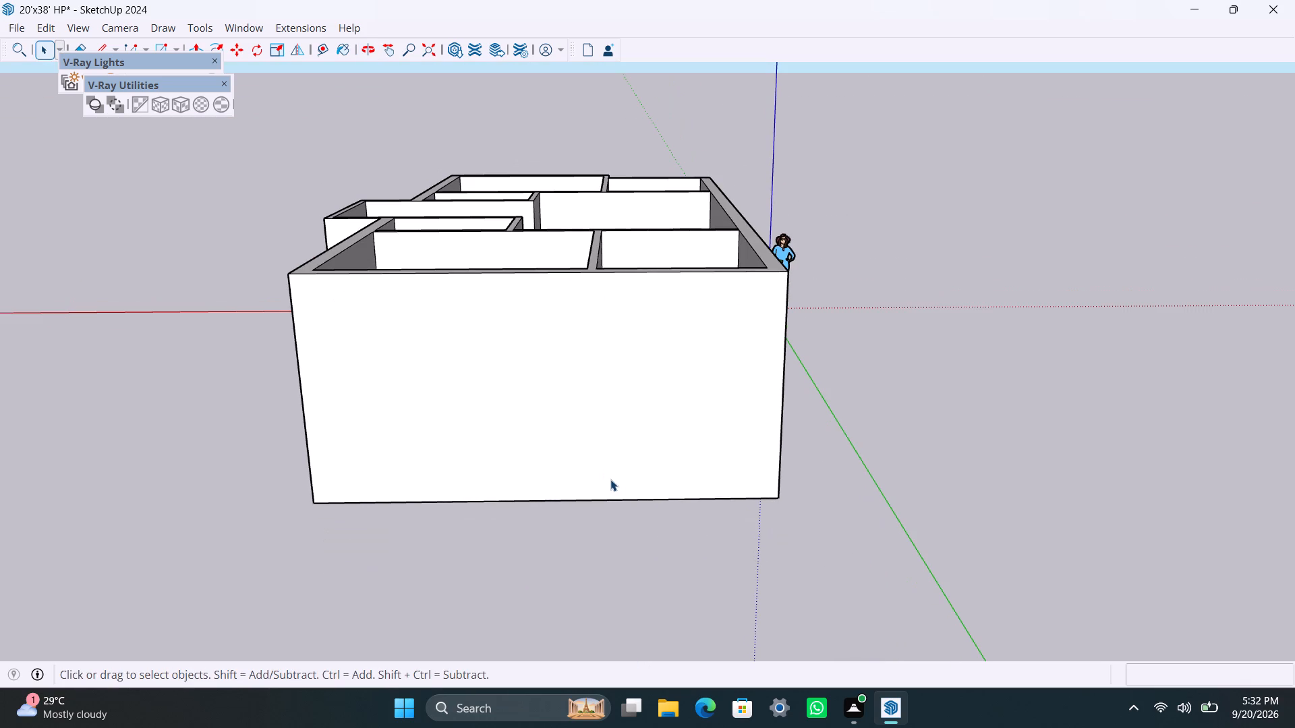
Place two vertical guides on the far 20' end wall, about 14' from its projection-side corner and 3' beyond that.
key("t")
left_click(293, 356)
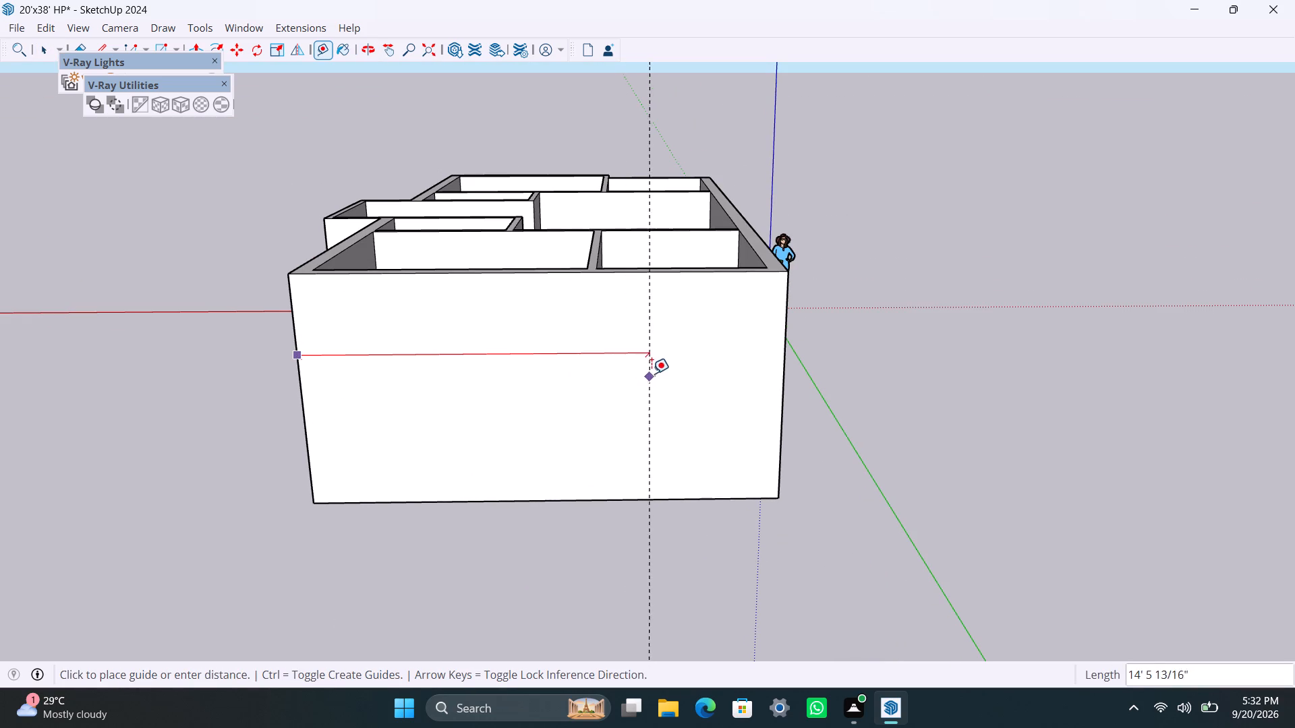
left_click(635, 355)
left_click(633, 348)
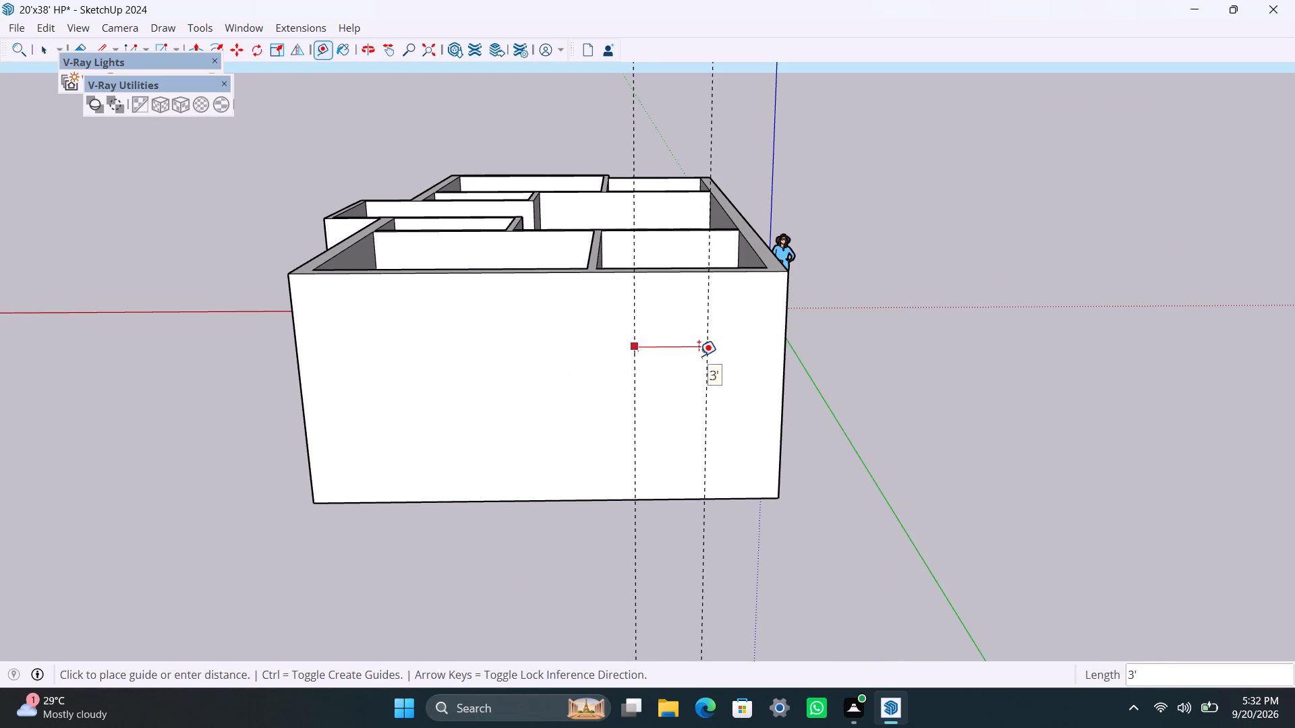
type("3'")
key("Return")
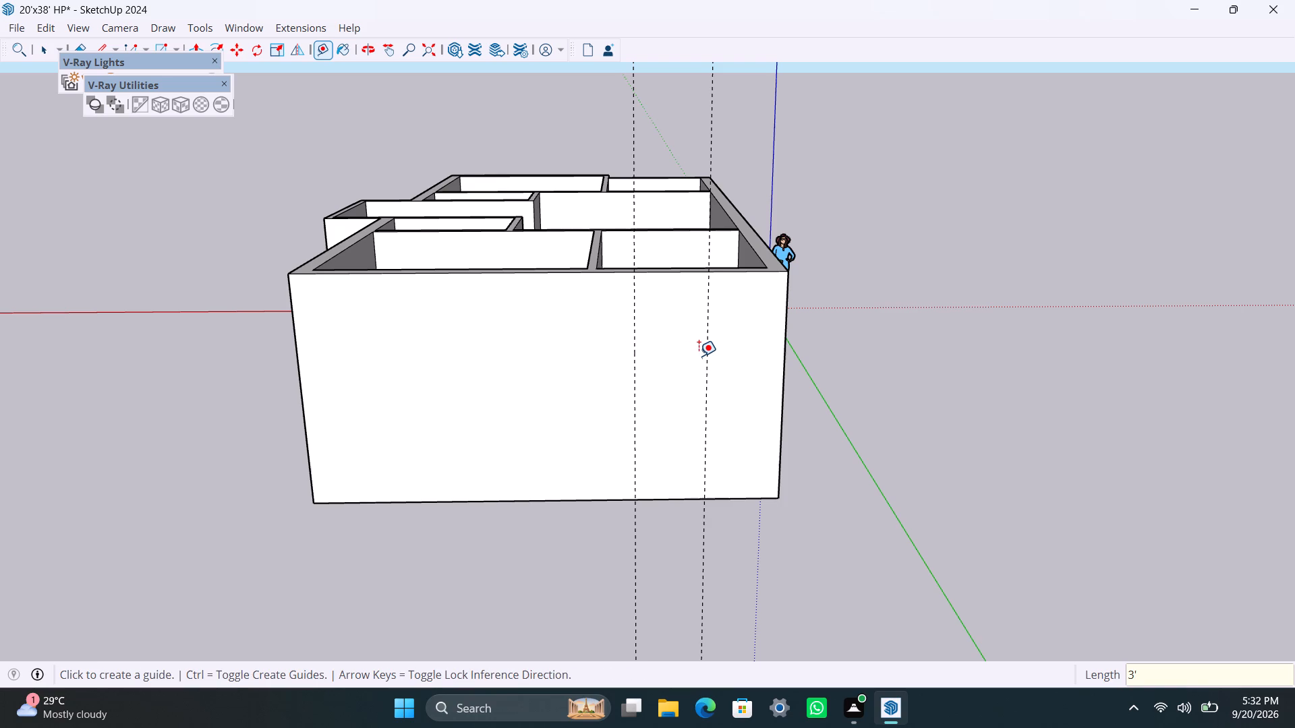
Add horizontal guides on the end wall, one 3' below the top edge and another 4' below that.
left_click(664, 268)
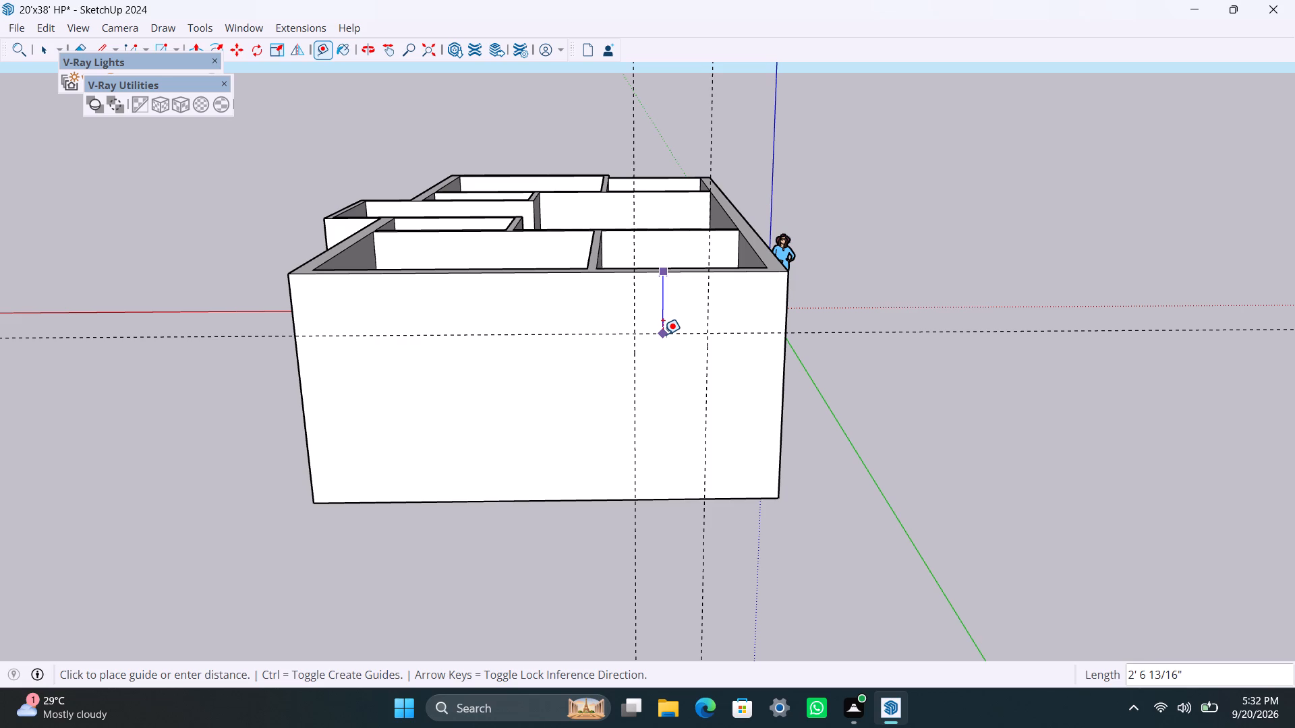
type("3'")
key("Return")
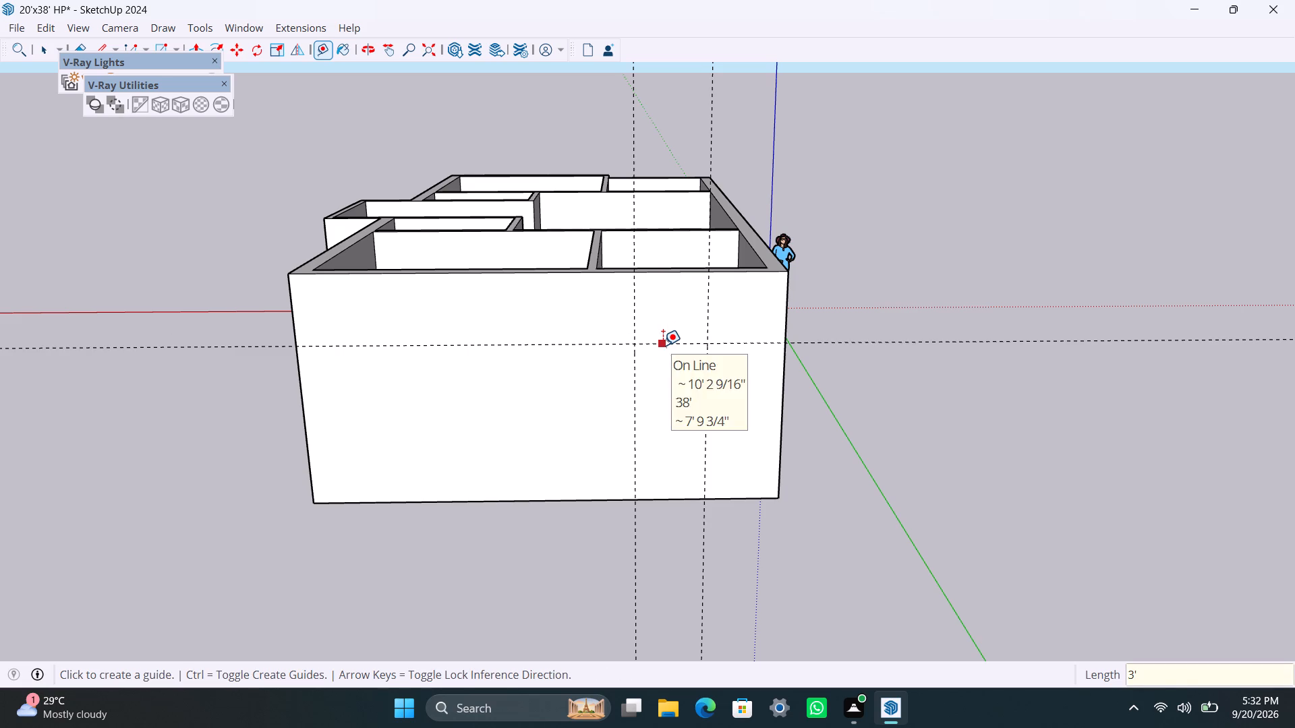
left_click_drag(663, 345, 664, 359)
type("4'")
key("Return")
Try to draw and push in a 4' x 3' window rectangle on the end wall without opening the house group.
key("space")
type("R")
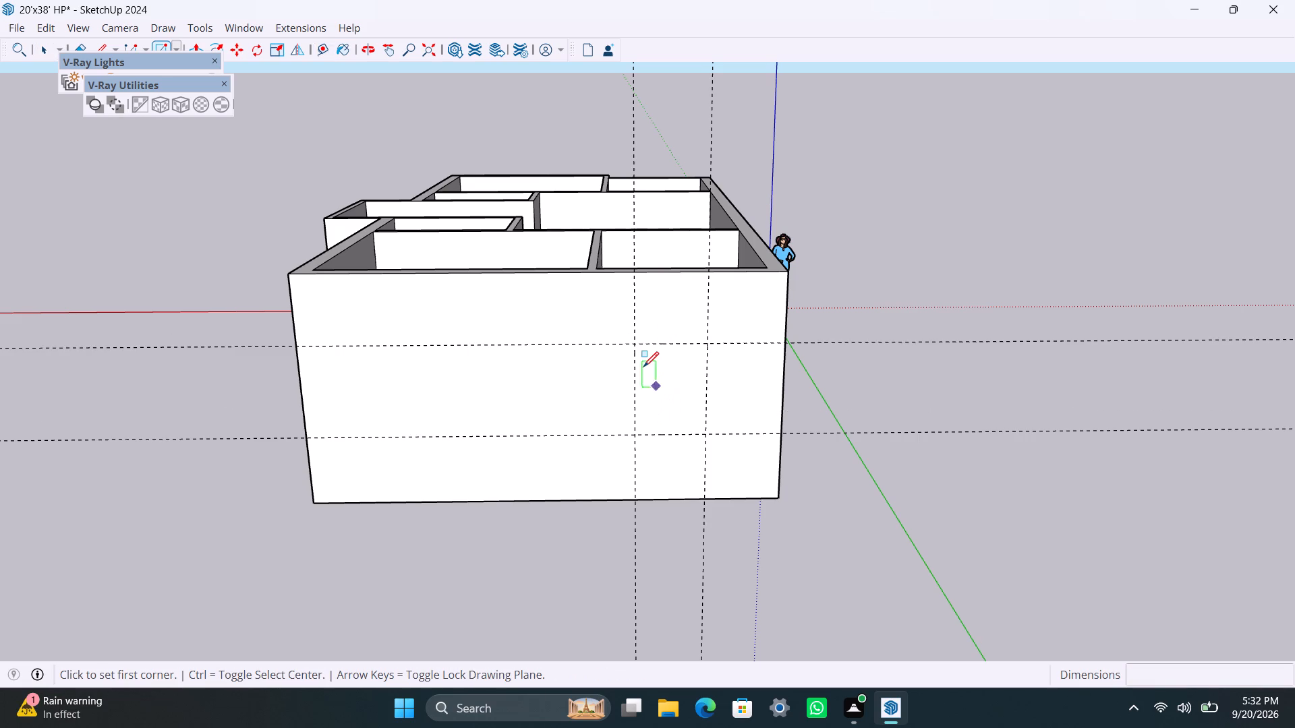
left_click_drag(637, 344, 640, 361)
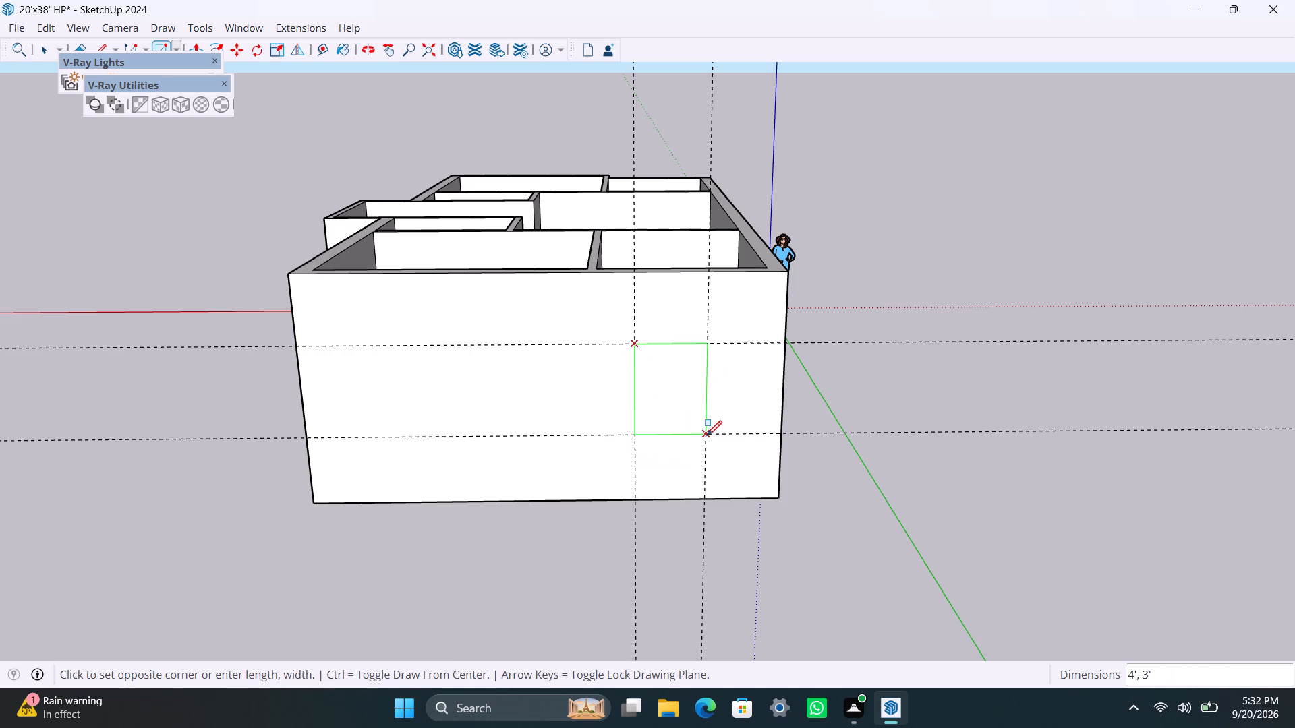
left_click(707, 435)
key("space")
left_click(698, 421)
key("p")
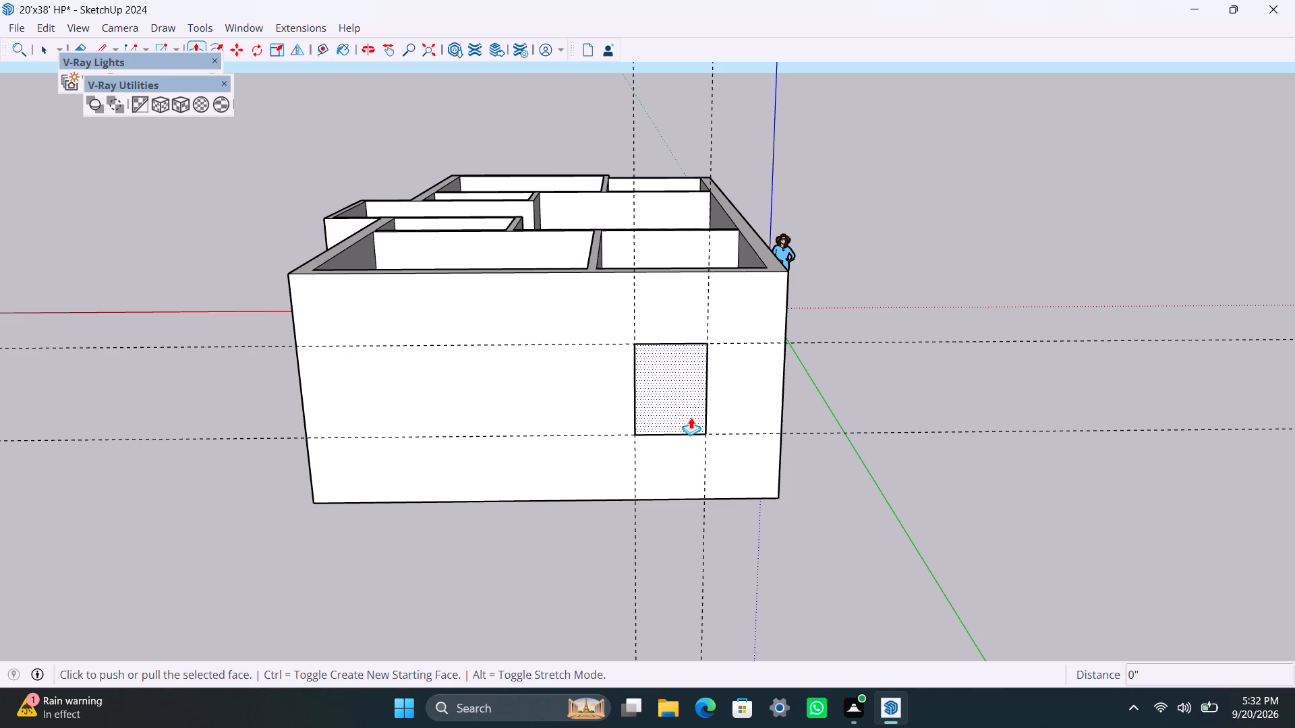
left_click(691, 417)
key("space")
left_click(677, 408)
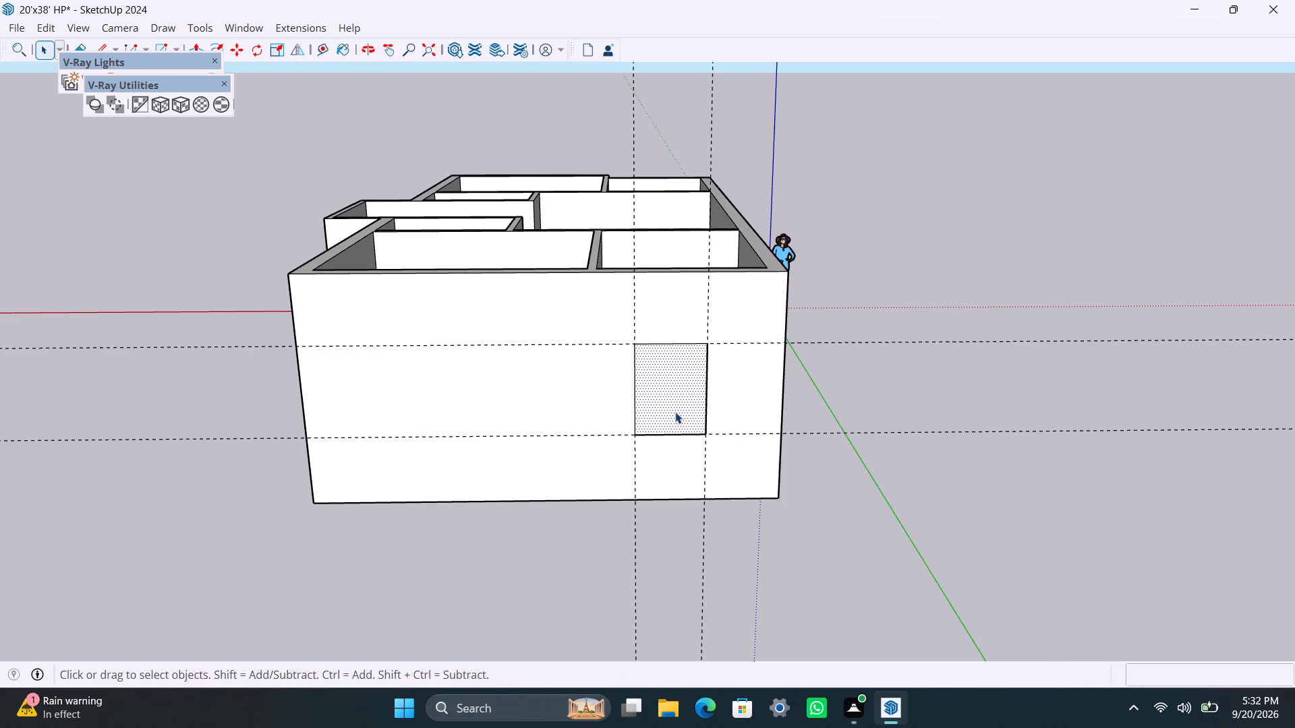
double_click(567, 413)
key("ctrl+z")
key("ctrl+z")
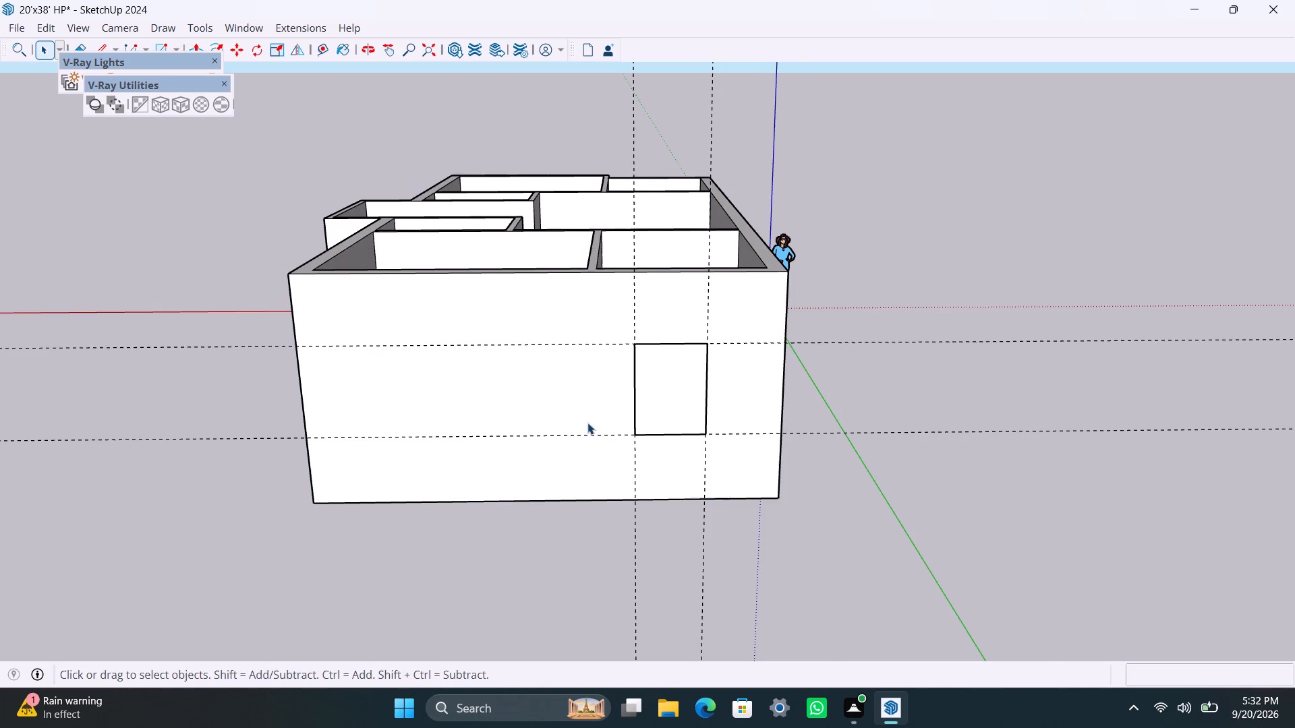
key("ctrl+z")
Open the house group and draw a 4' x 3' window rectangle between the end wall guides.
double_click(590, 398)
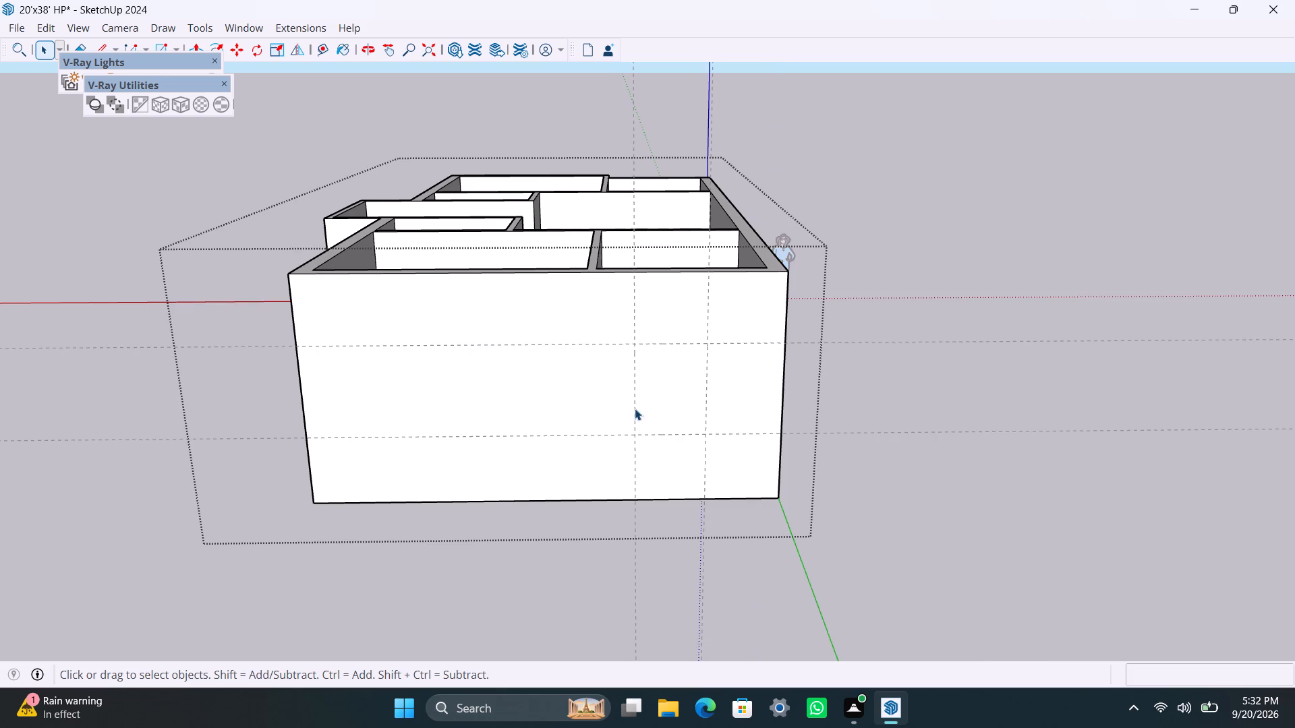
key("r")
left_click(636, 347)
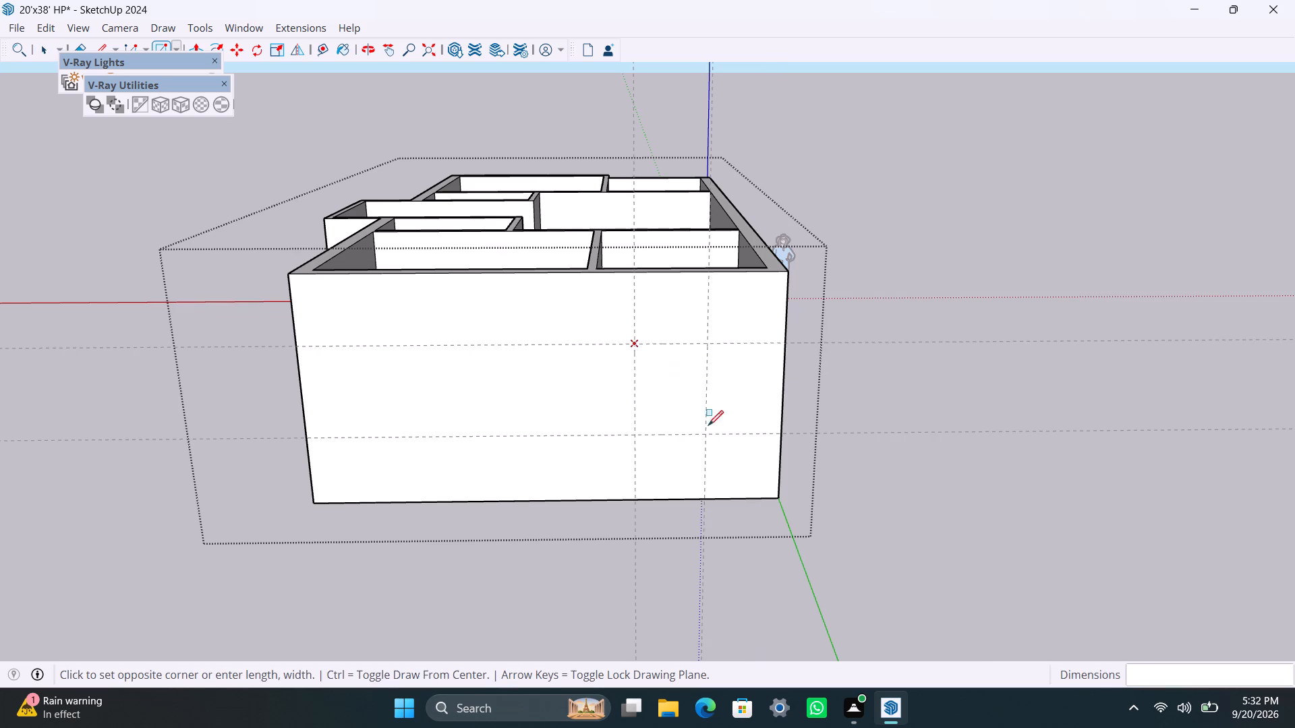
left_click(706, 433)
Push the window rectangle 9" through the end wall to cut the opening.
key("space")
left_click(689, 417)
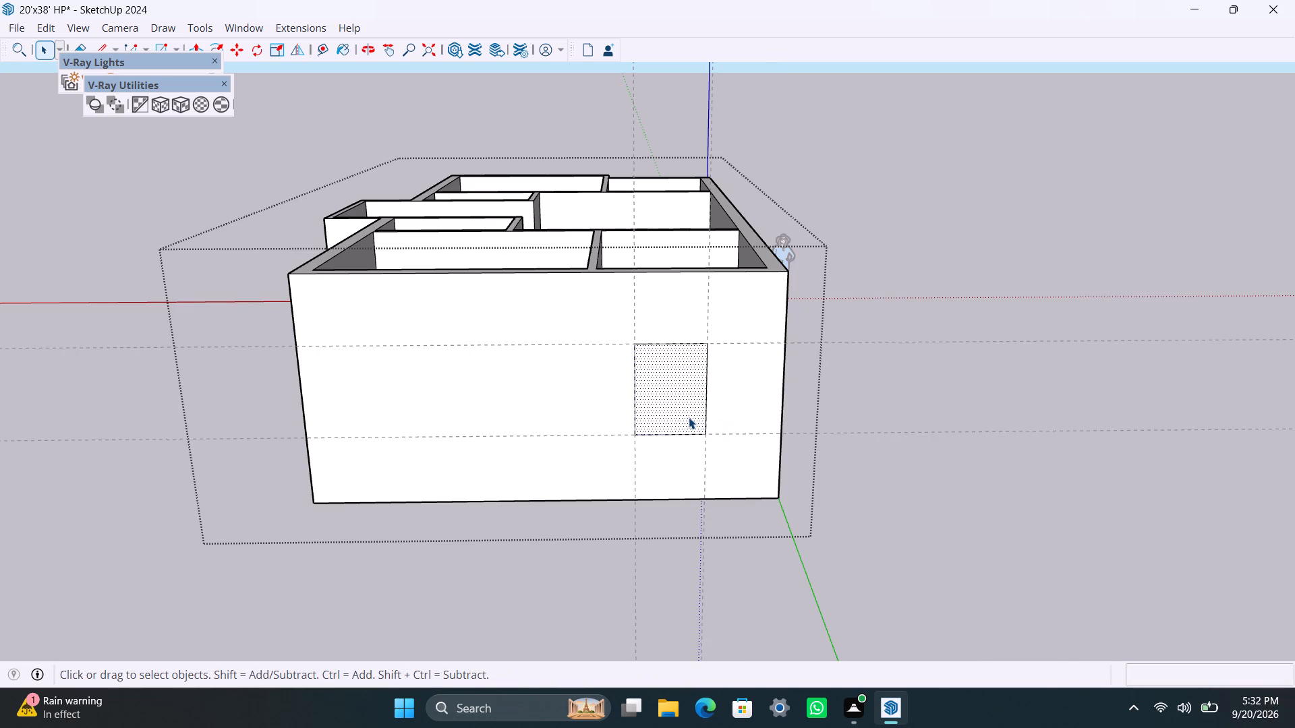
key("p")
left_click_drag(689, 417, 687, 411)
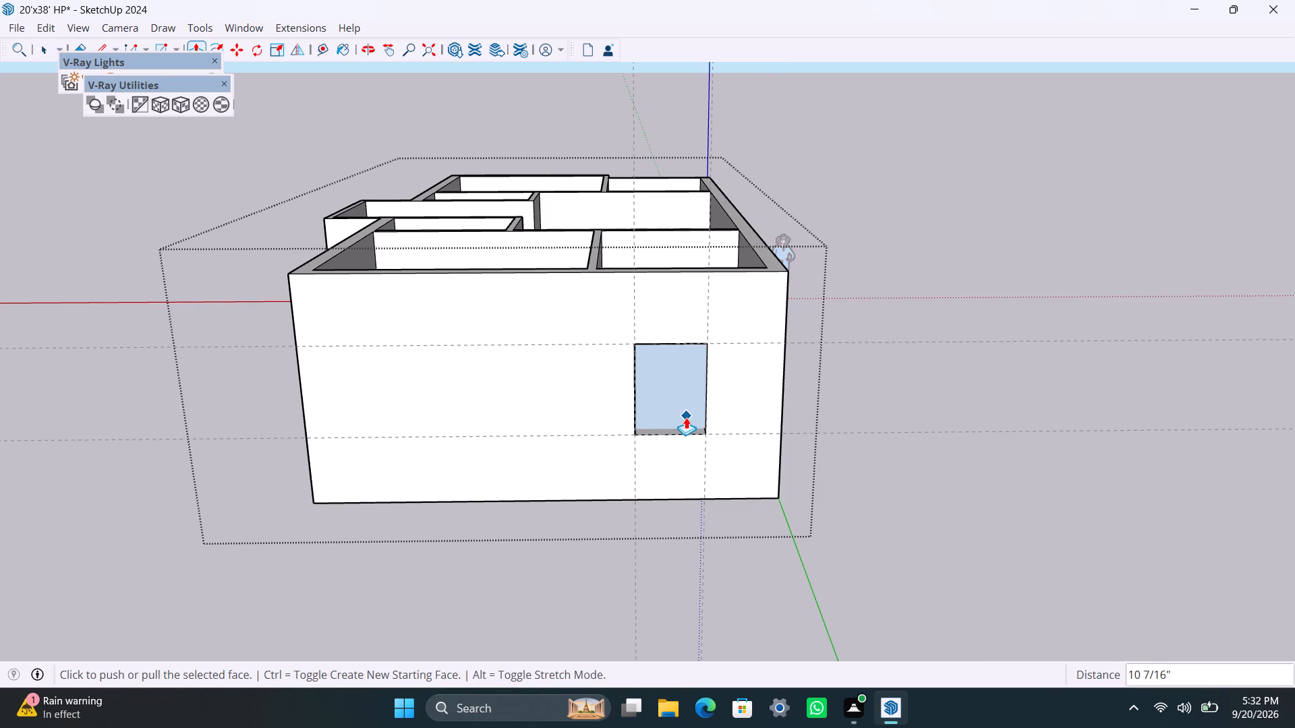
key("Escape")
key("ctrl+z")
left_click(667, 405)
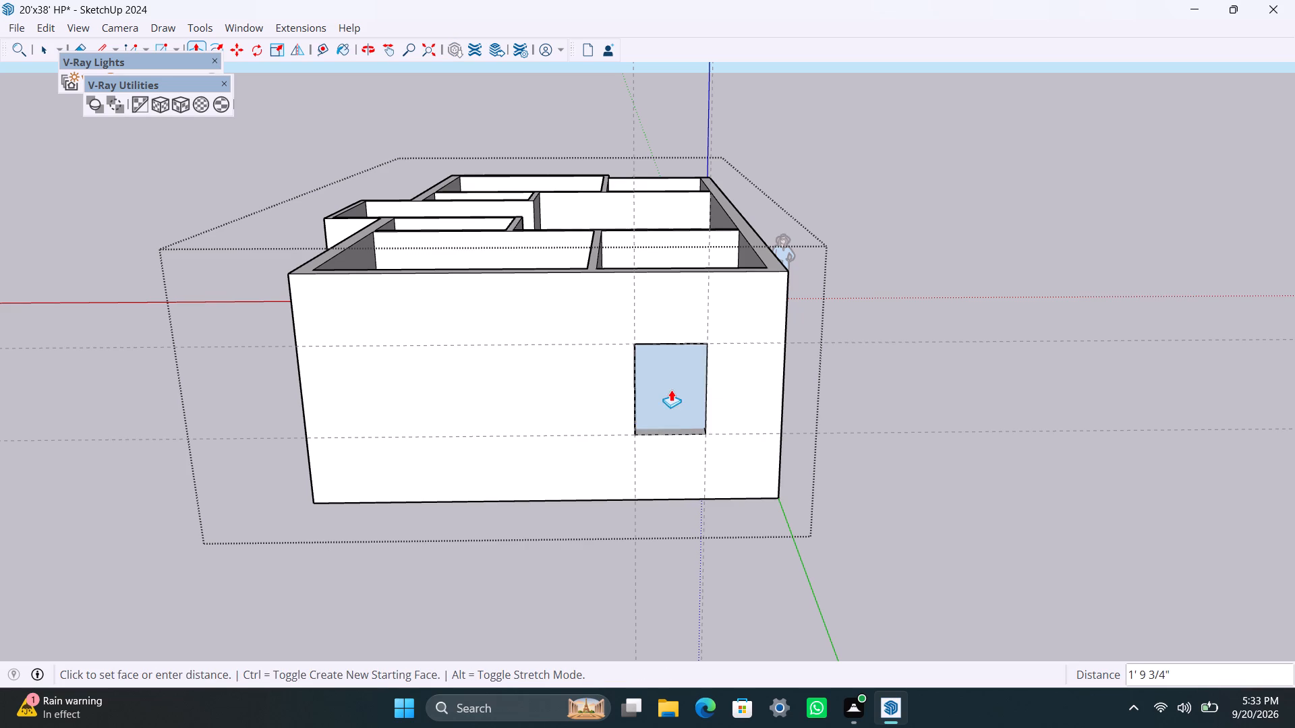
left_click(671, 390)
key("ctrl+z")
left_click(671, 404)
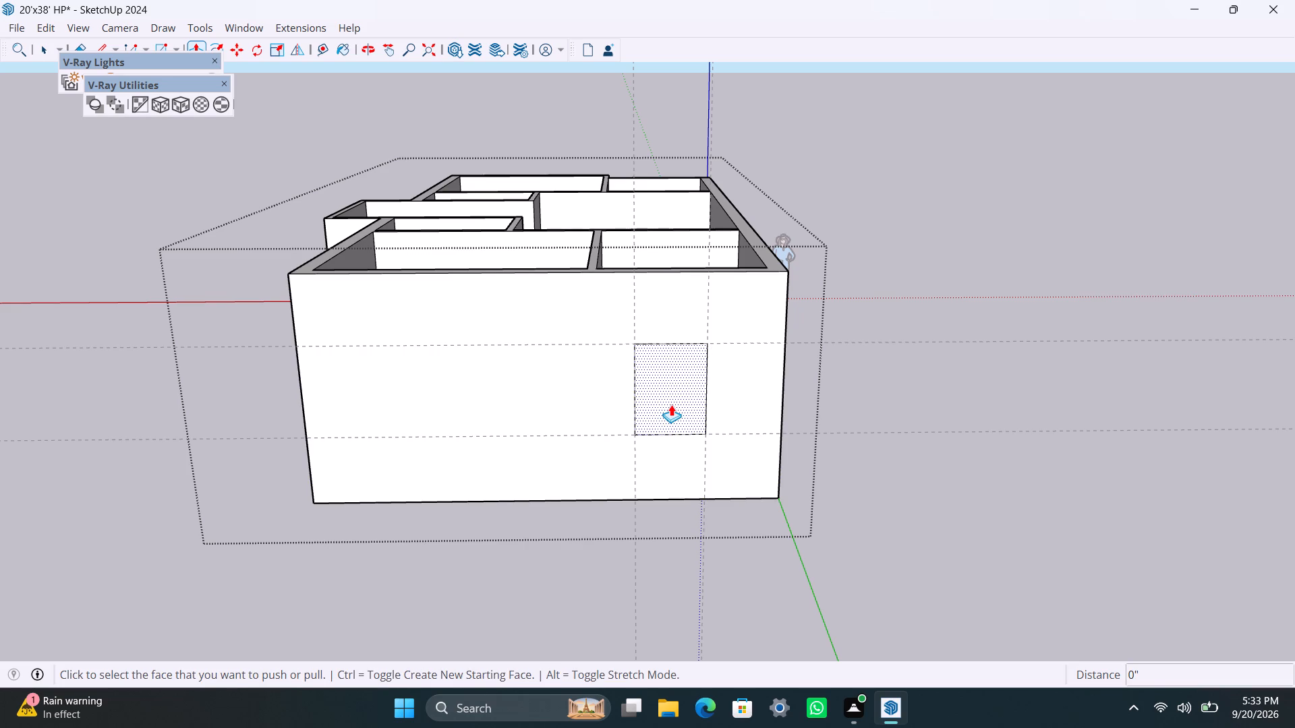
key("Escape")
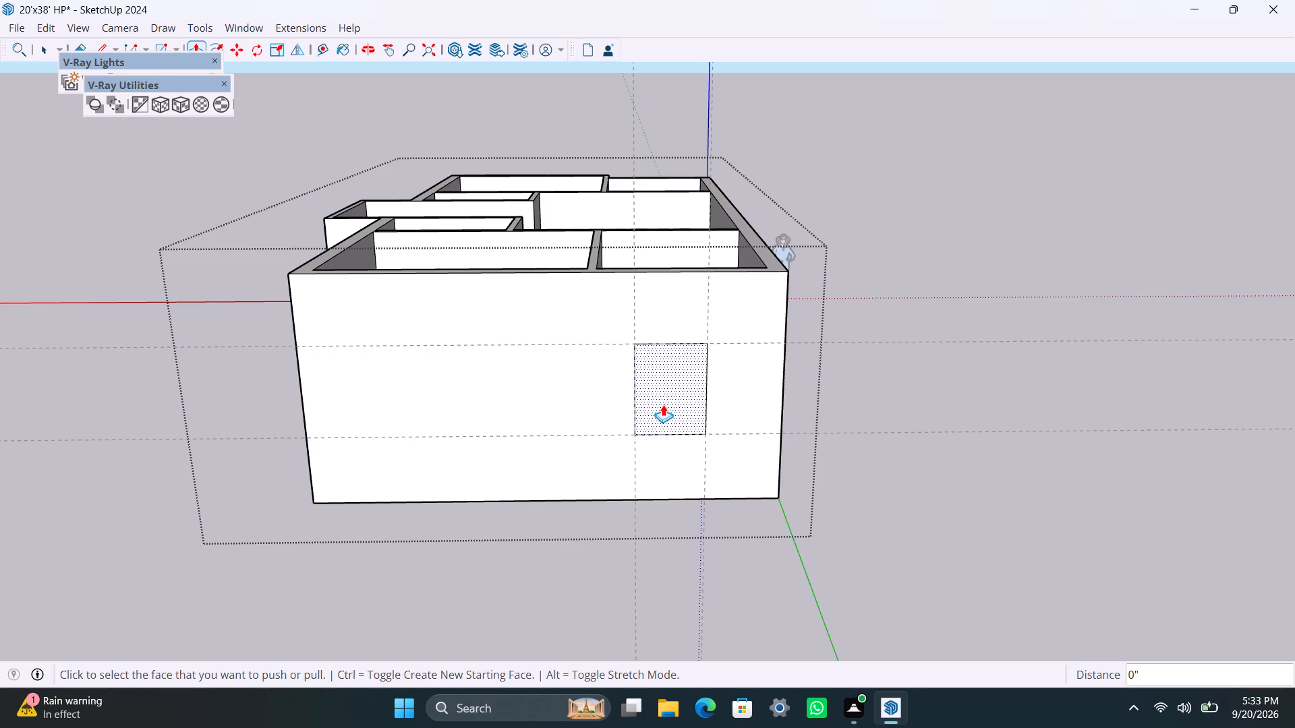
left_click(663, 404)
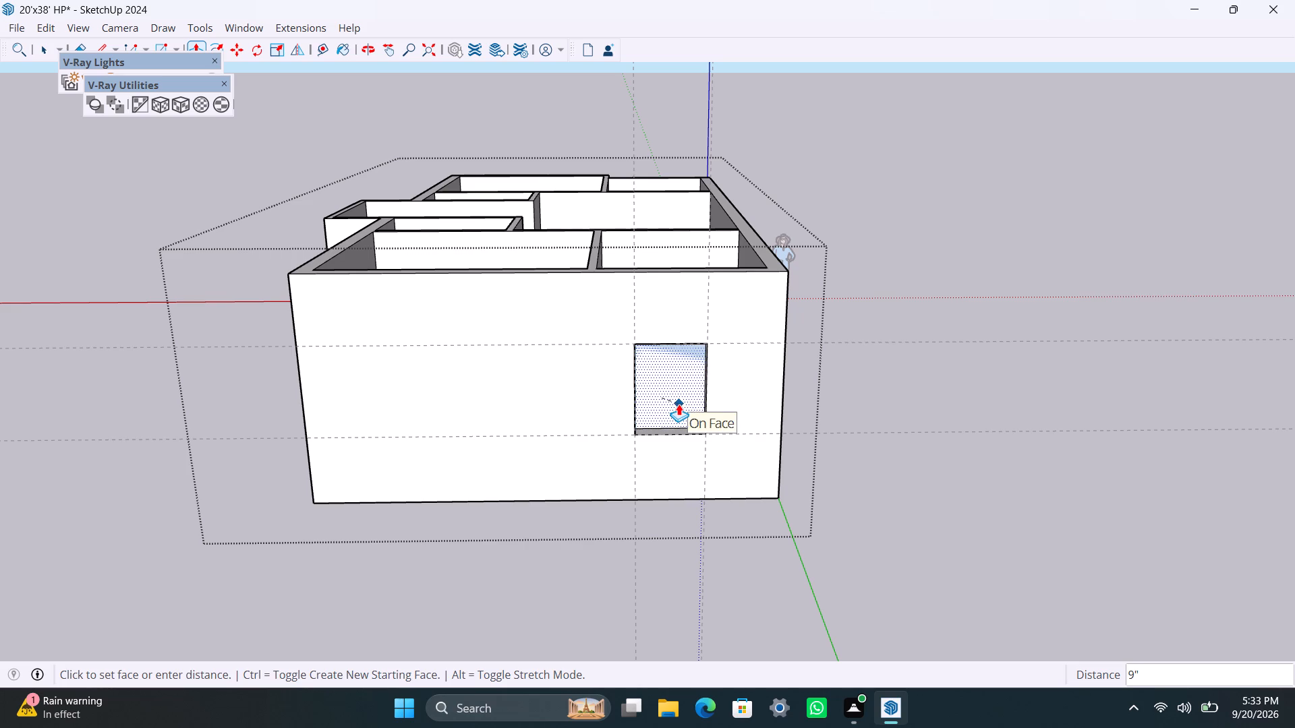
left_click(679, 404)
key("space")
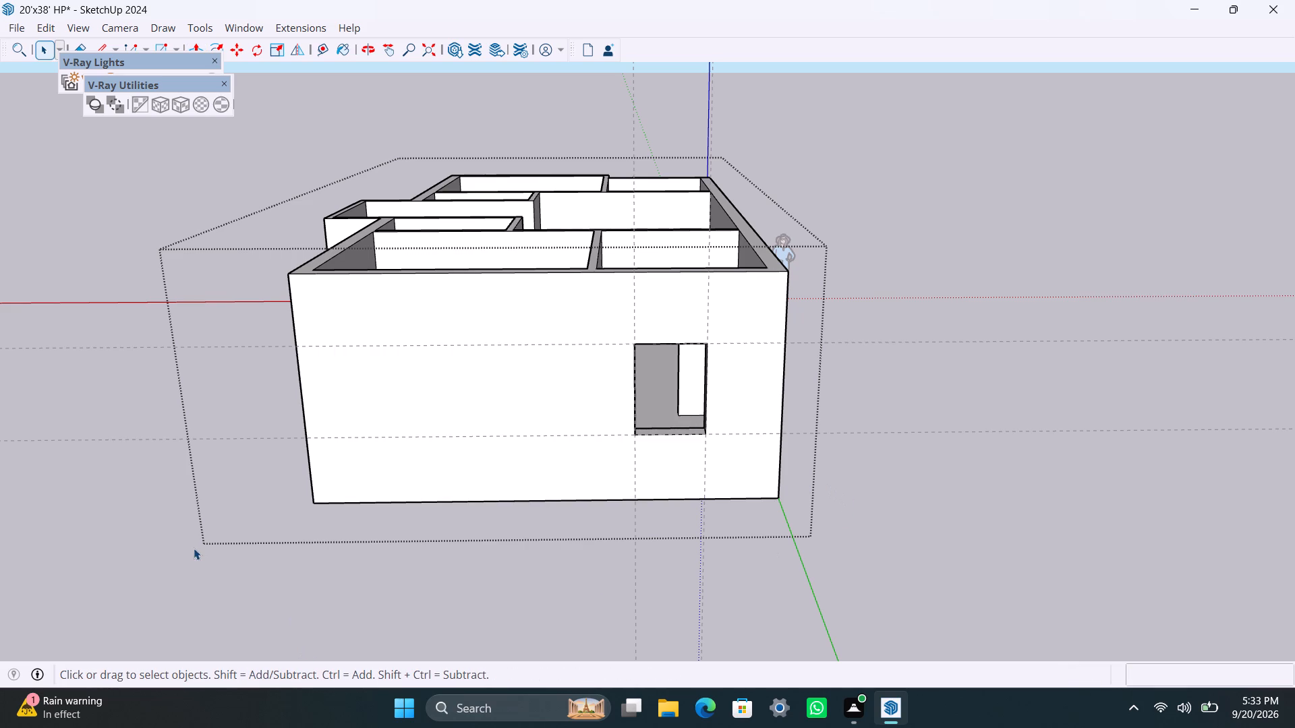
Place two vertical guides on the projection-side long wall, about 6' 7" from the projection towards the windowed end and 5' beyond that.
scroll(194, 548, "down", 3)
middle_click_drag(1, 616, 660, 608)
scroll(619, 485, "down", 2)
middle_click_drag(618, 485, 579, 485, "shift")
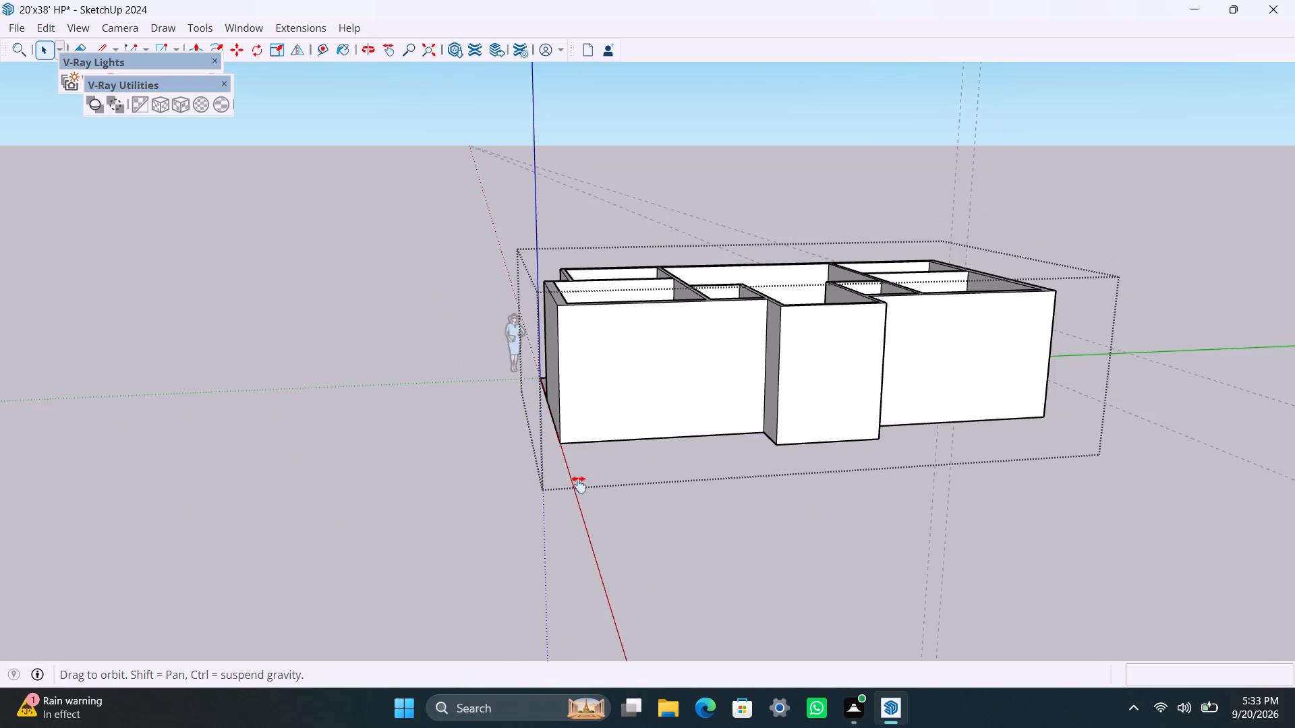
middle_click_drag(579, 485, 388, 482, "shift")
scroll(686, 397, "up", 4)
middle_click_drag(693, 417, 618, 439)
key("t")
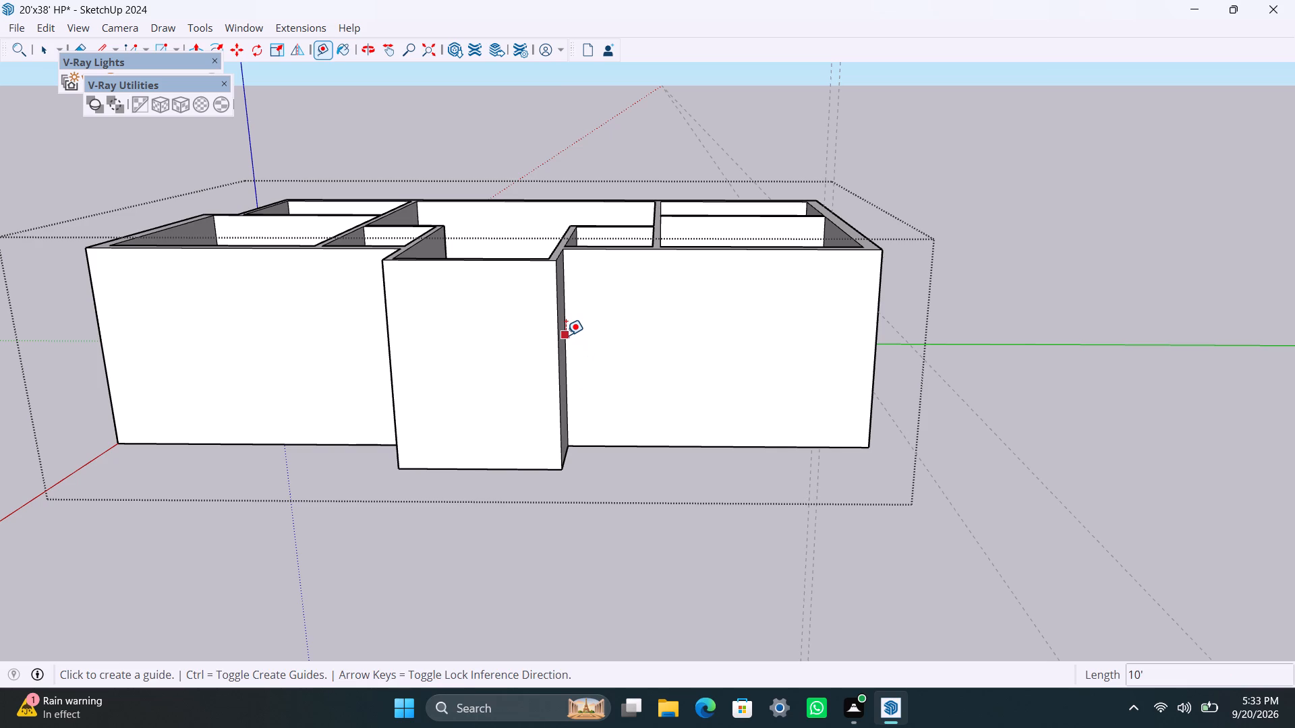
left_click(566, 335)
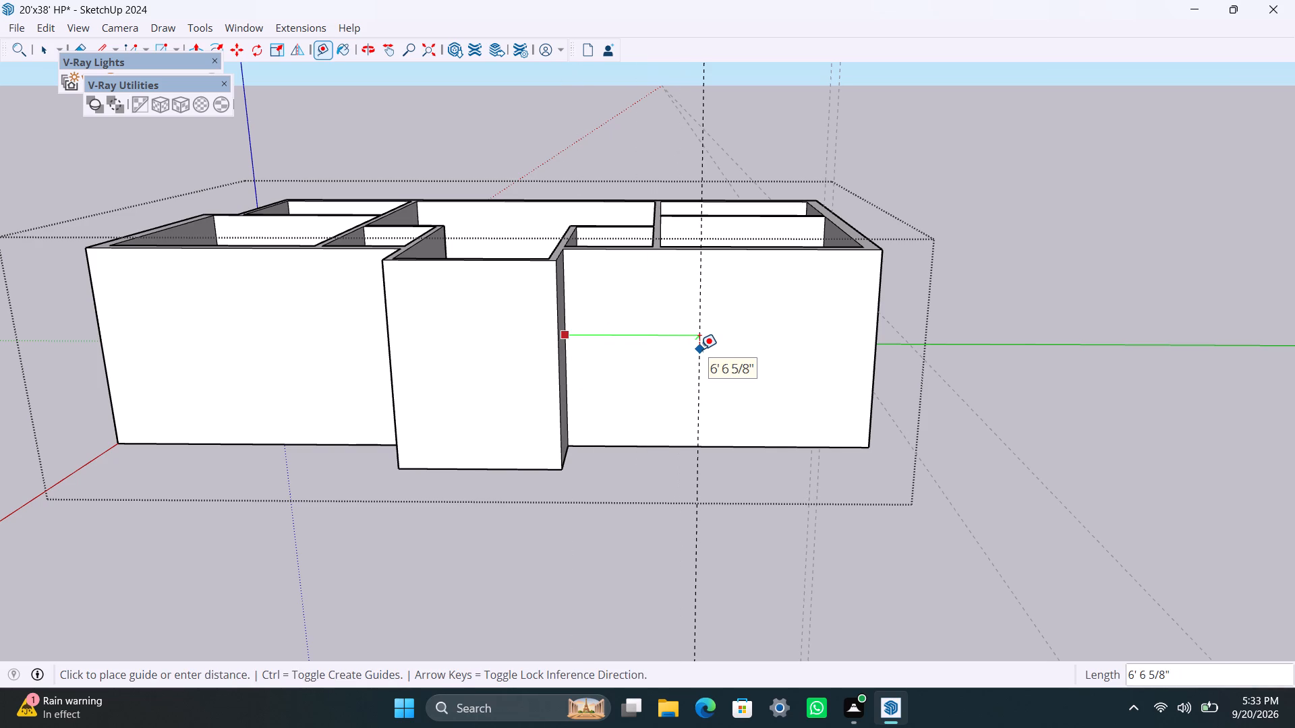
left_click(703, 344)
left_click(703, 337)
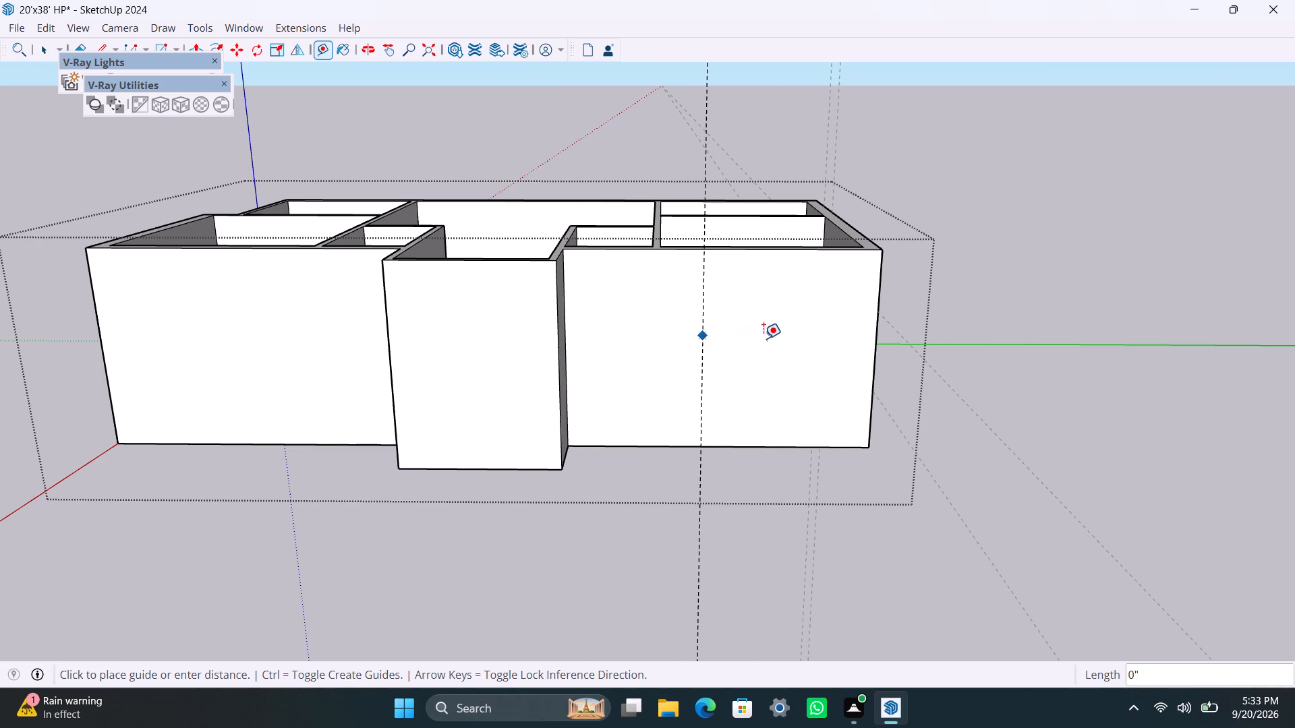
type("5'")
key("Return")
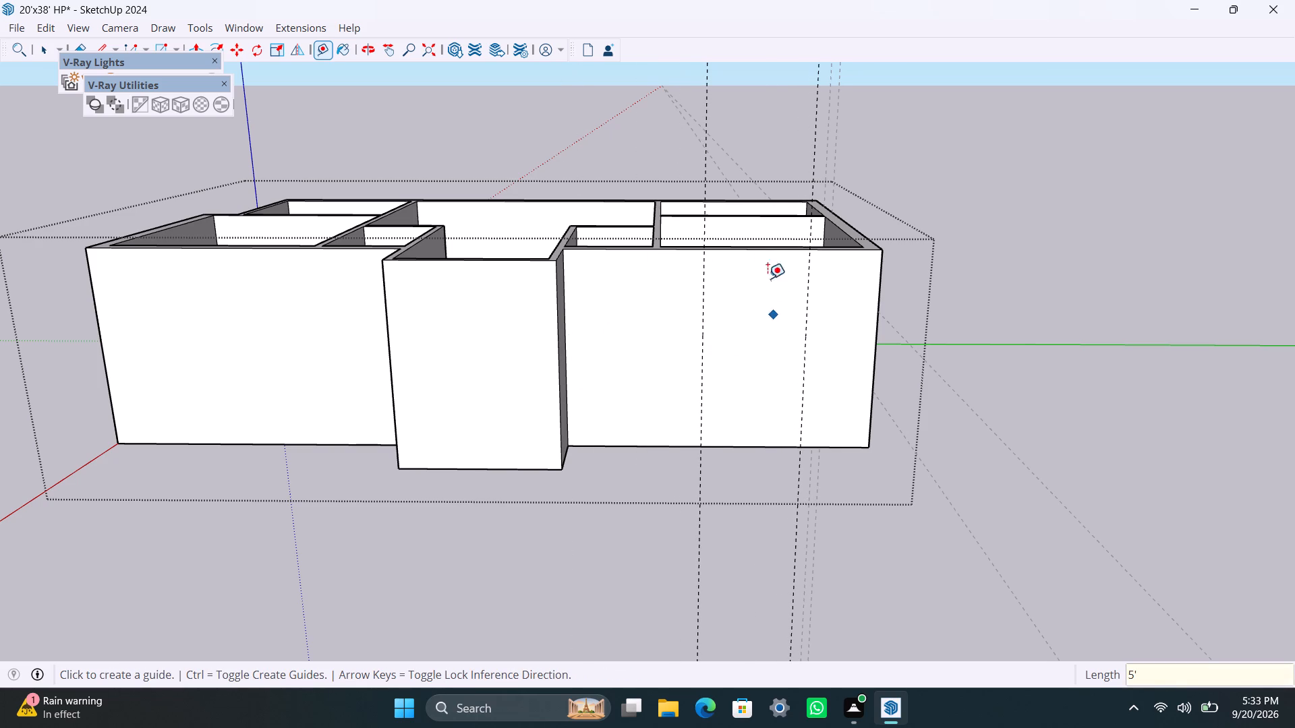
Add horizontal guides on the long wall, one 3' below the top edge and another 4' below that.
left_click(758, 253)
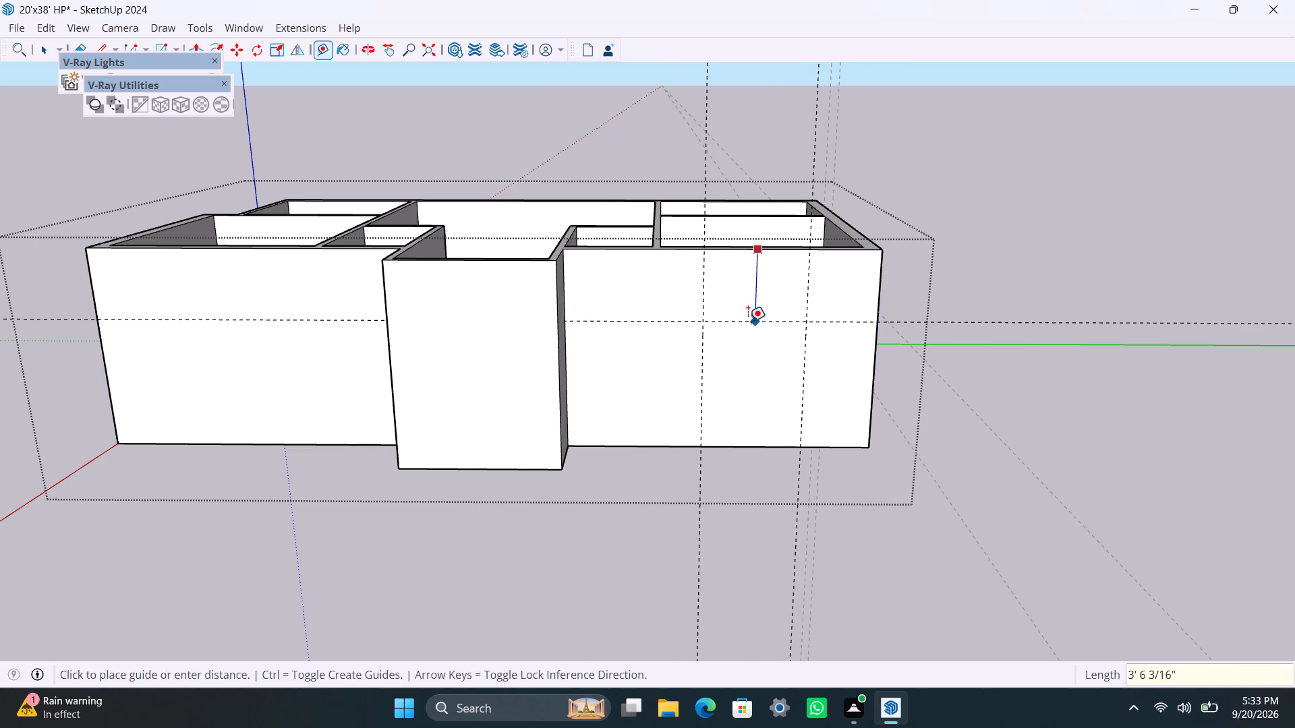
type("3'")
key("Return")
left_click(757, 308)
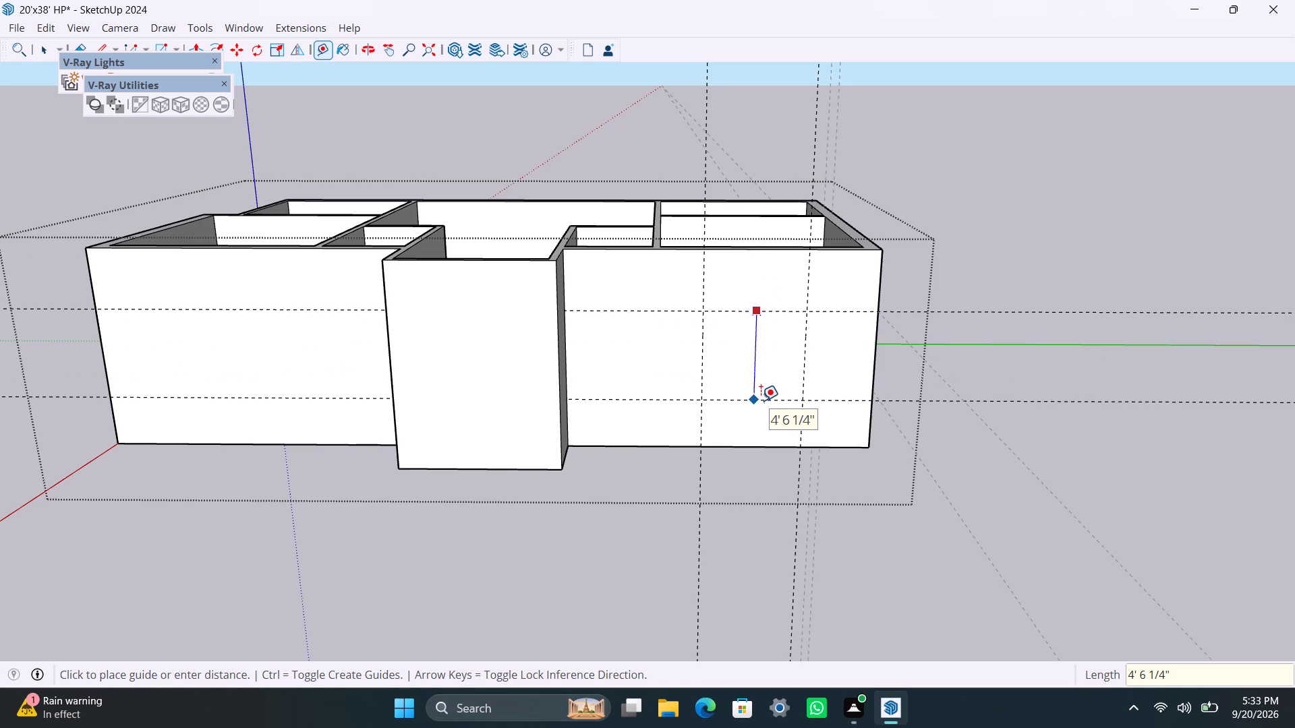
type("4'")
key("Return")
Draw a 5' x 4' window rectangle between the long wall's guides and push it through the wall to cut the opening.
key("space")
key("r")
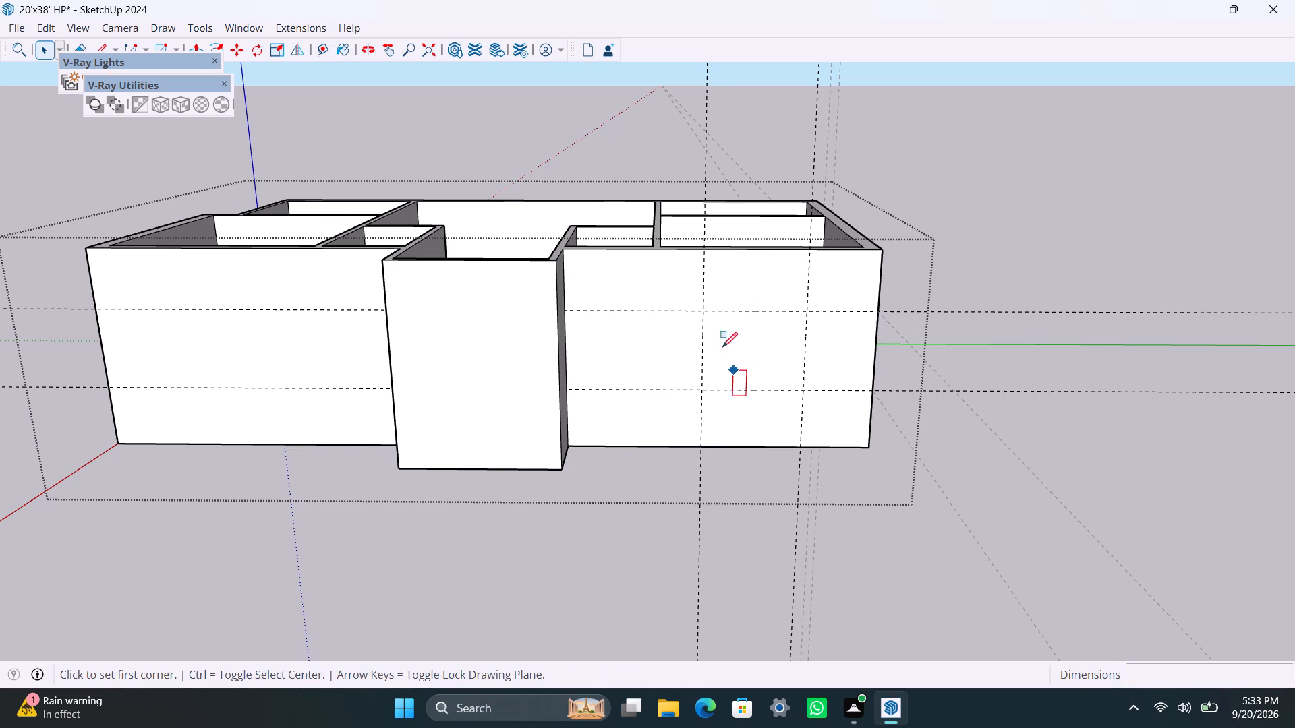
left_click_drag(704, 309, 712, 315)
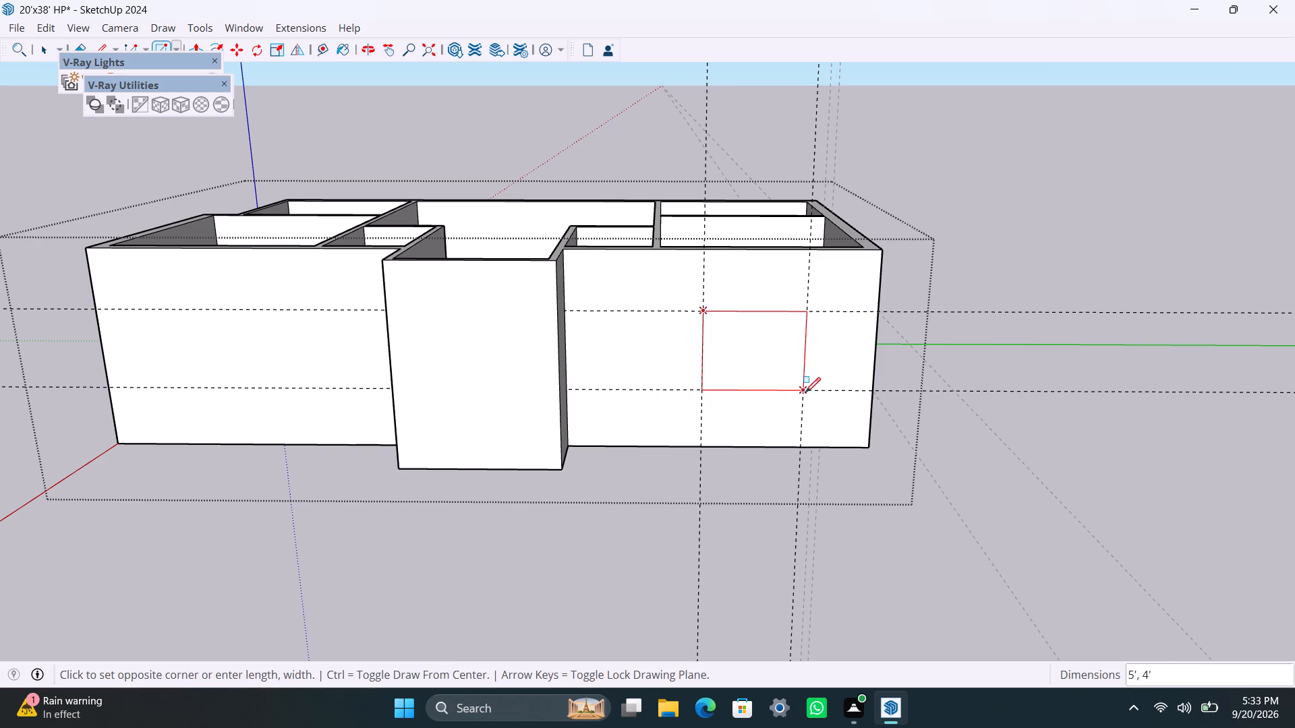
left_click(805, 392)
key("space")
left_click(786, 370)
key("p")
left_click(782, 370)
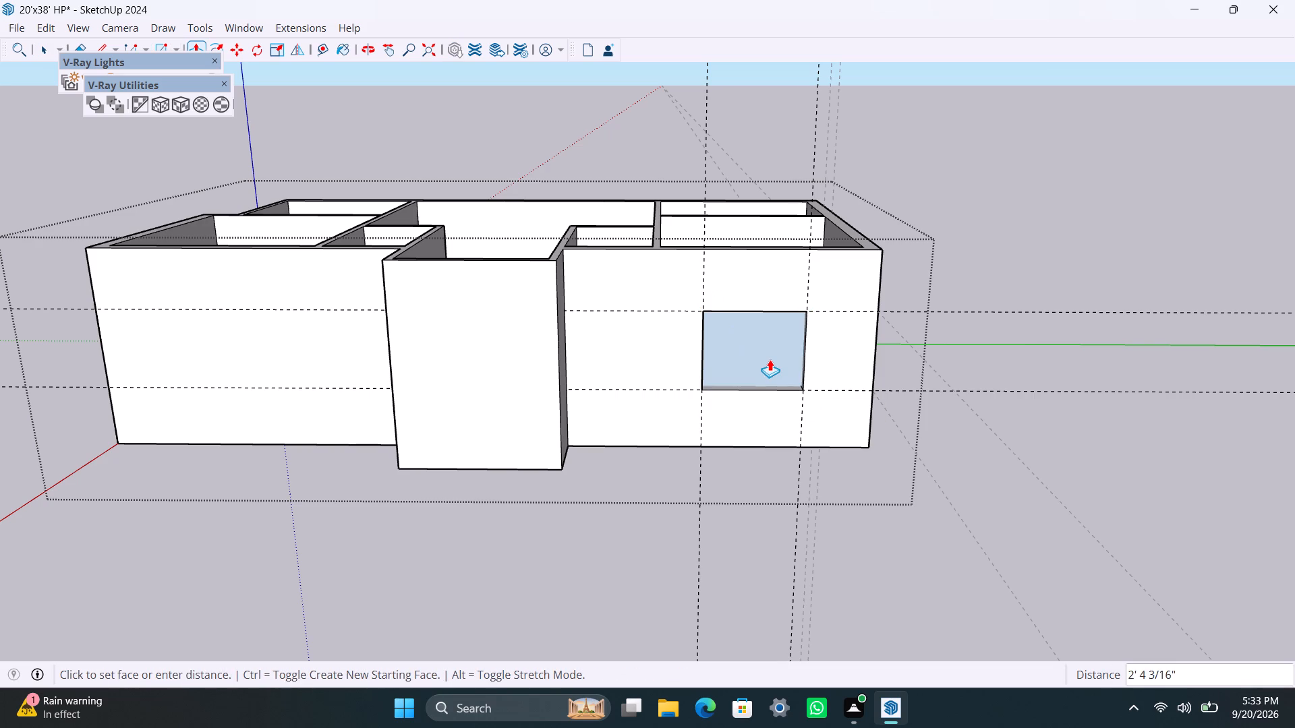
left_click(756, 351)
key("space")
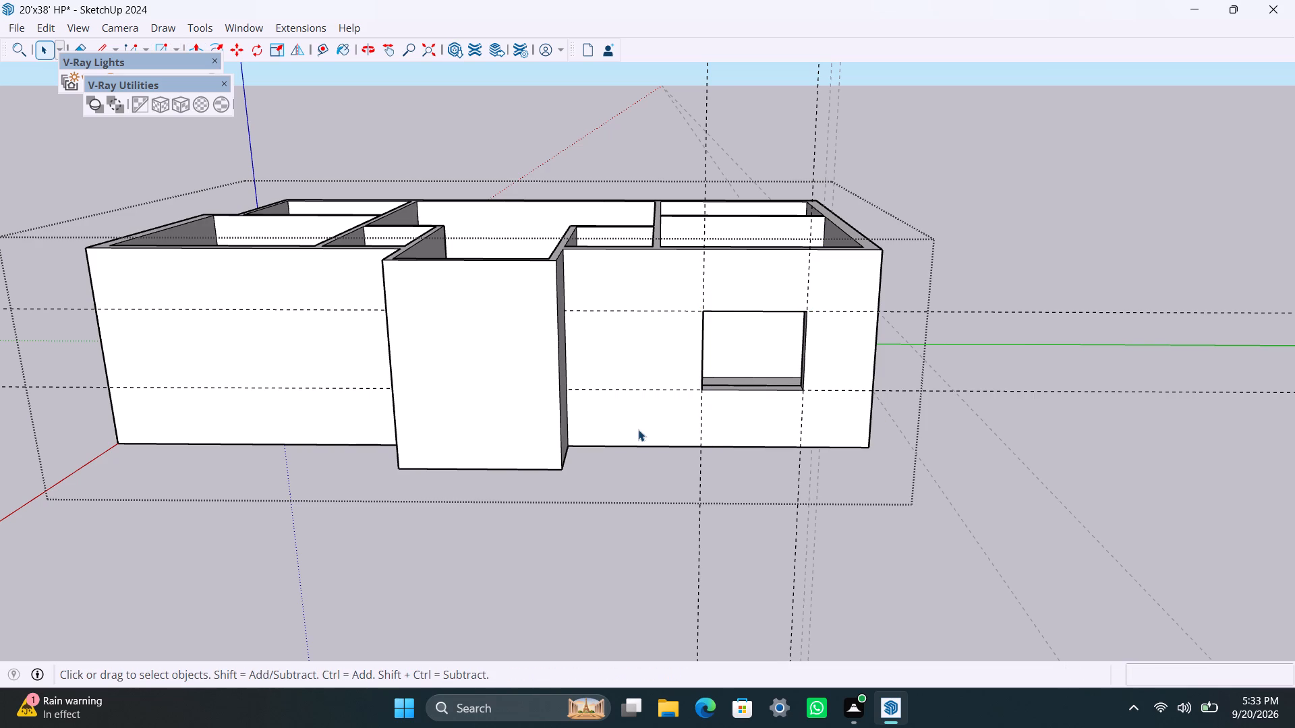
Add guides for a small window: verticals about 1' 4" from the projection and 2' beyond, and a horizontal 2' below the window-top guide.
key("t")
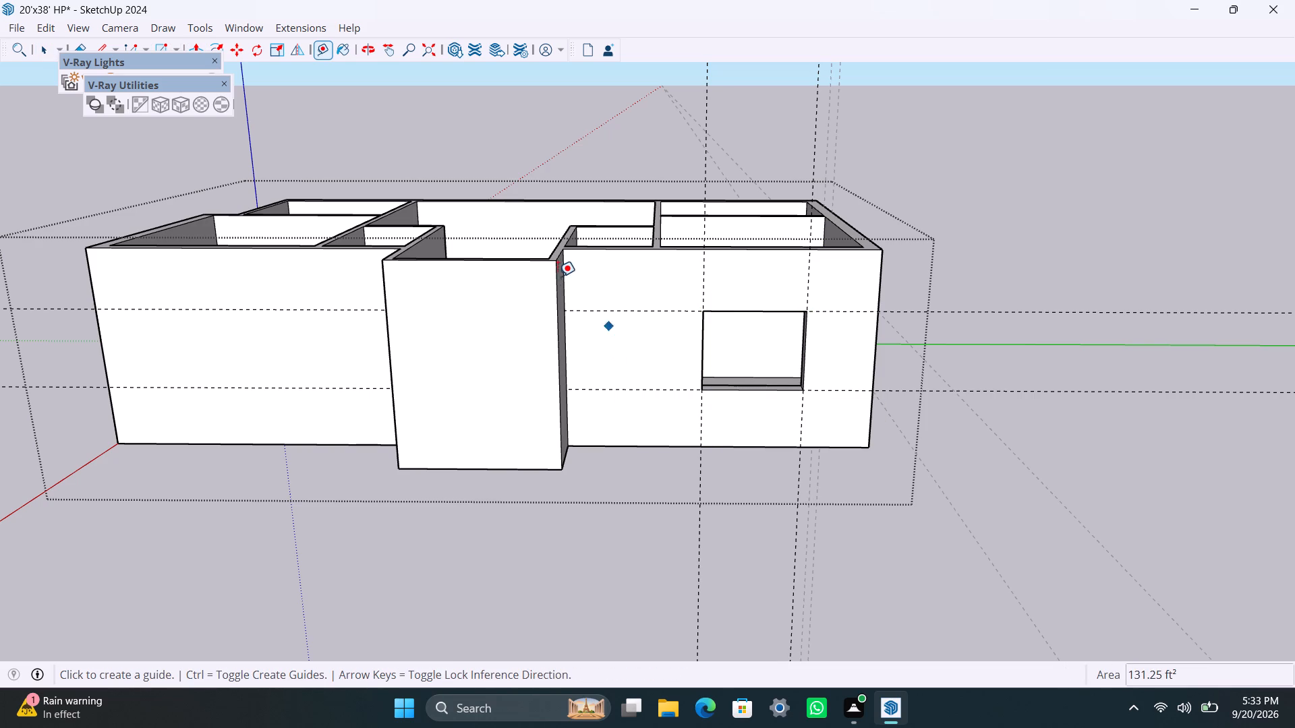
left_click(568, 267)
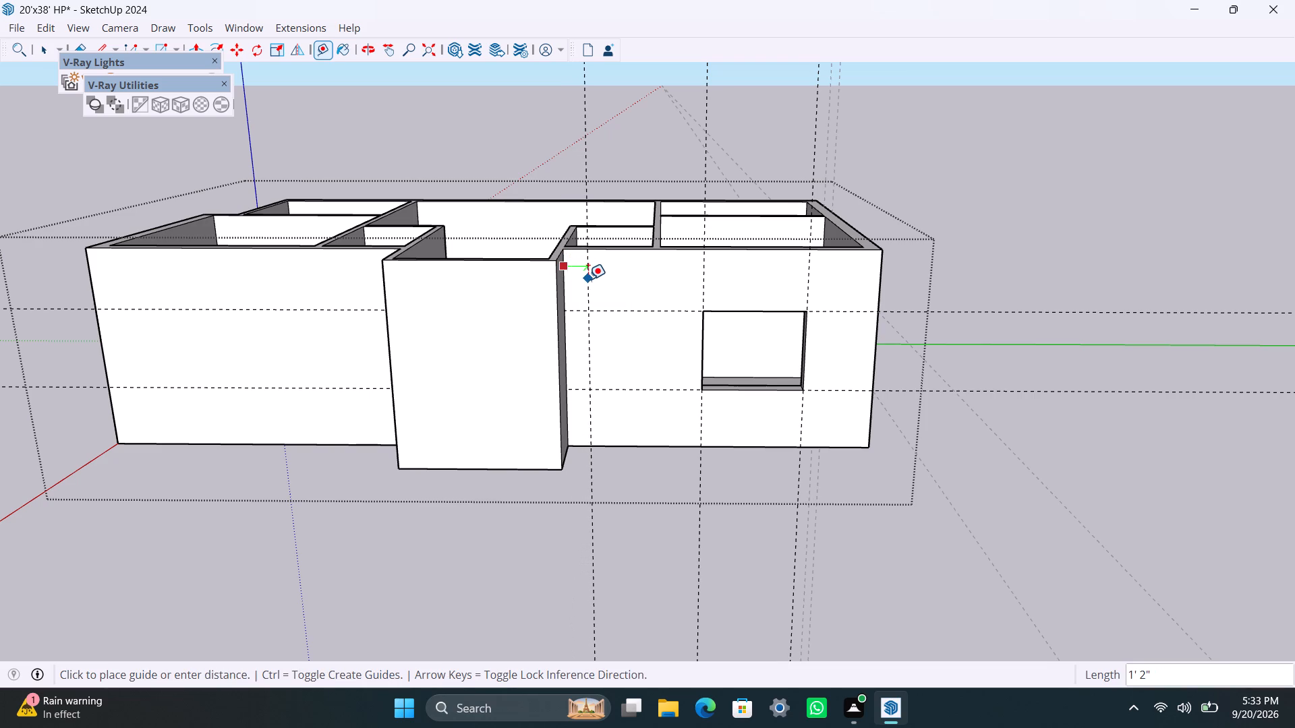
left_click(591, 280)
left_click(591, 276)
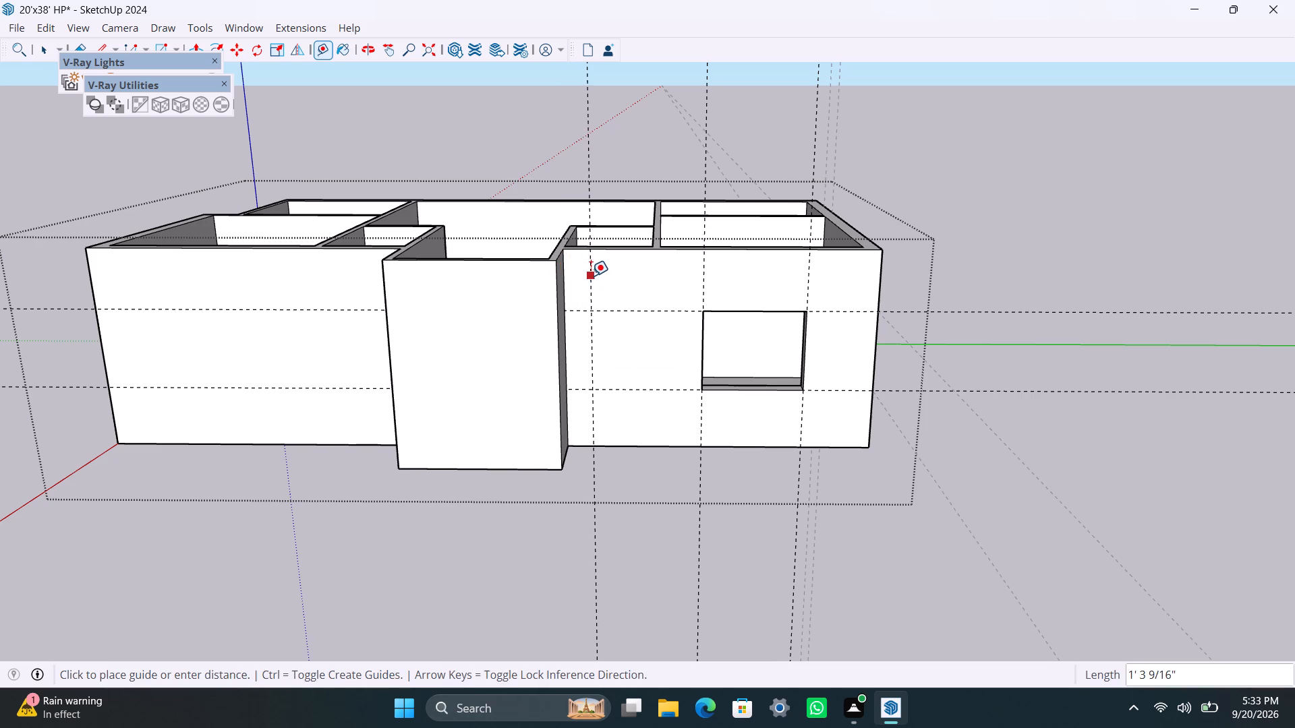
type("2'")
key("Return")
left_click(612, 310)
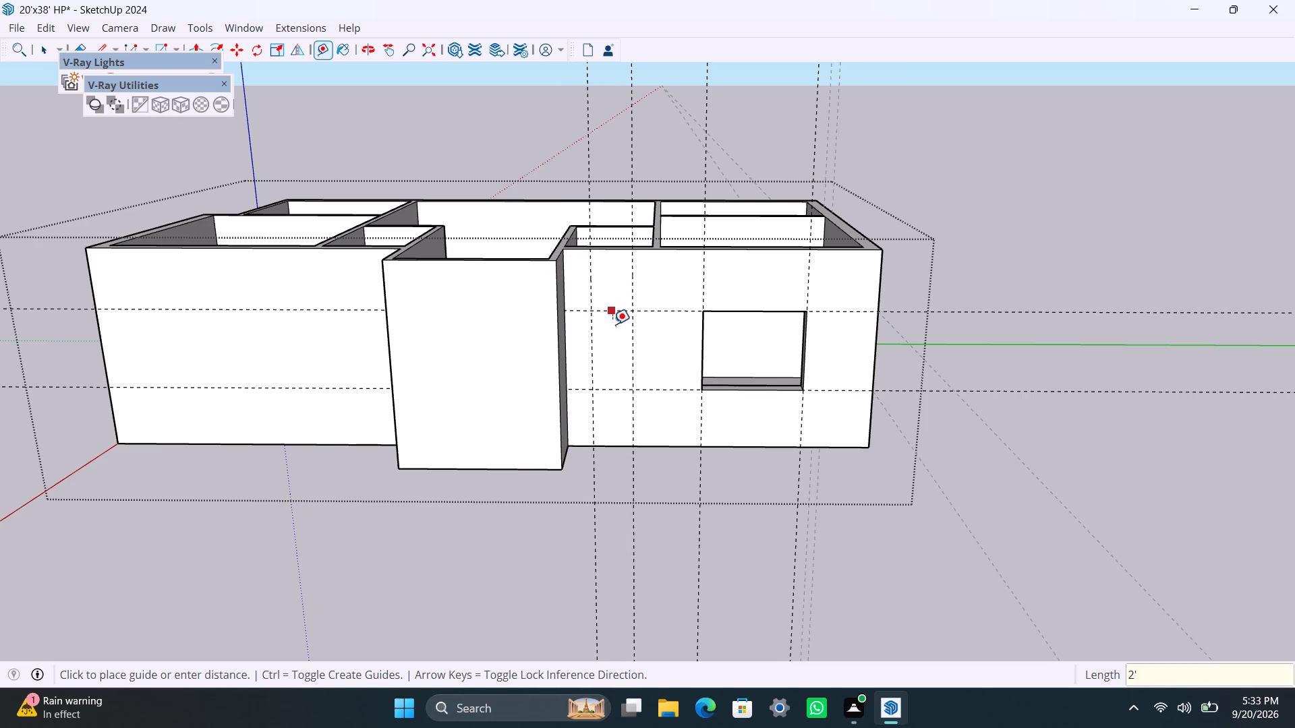
type("2'")
key("Return")
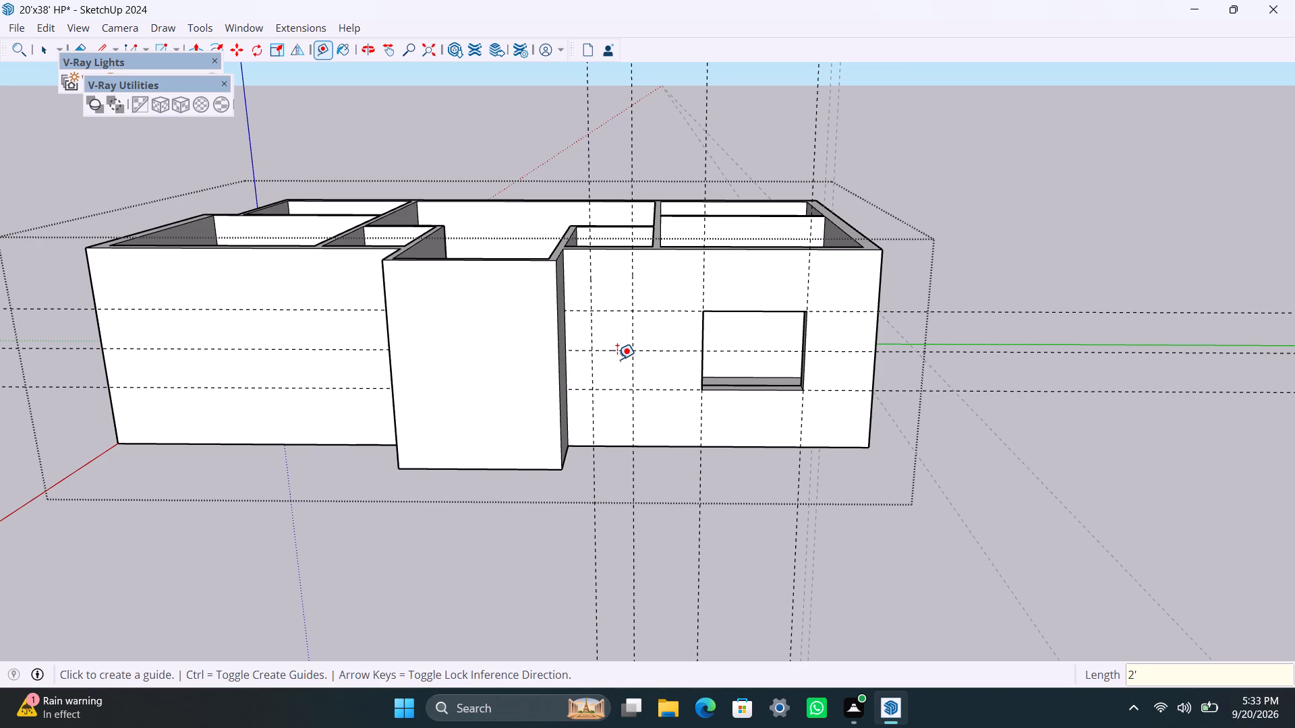
Draw a 2' x 2' rectangle between the small-window guides and push it 9" through the long wall.
key("space")
key("r")
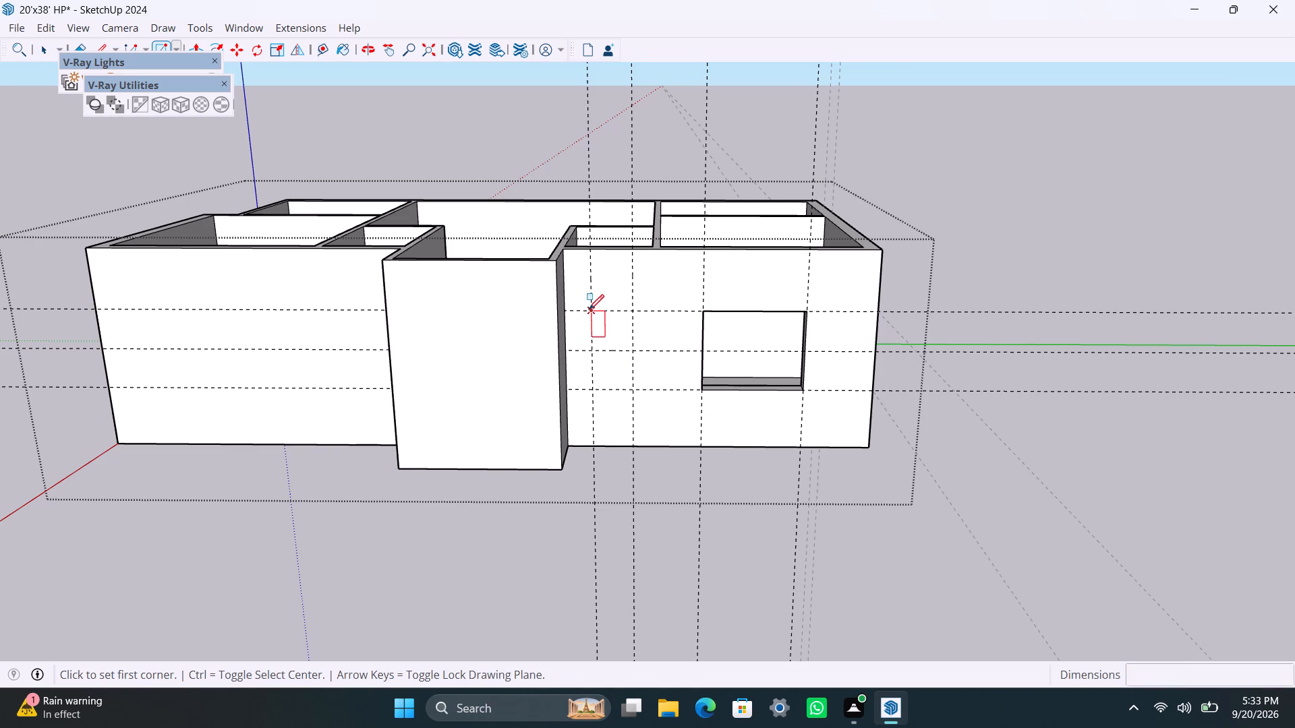
left_click(589, 310)
left_click(629, 351)
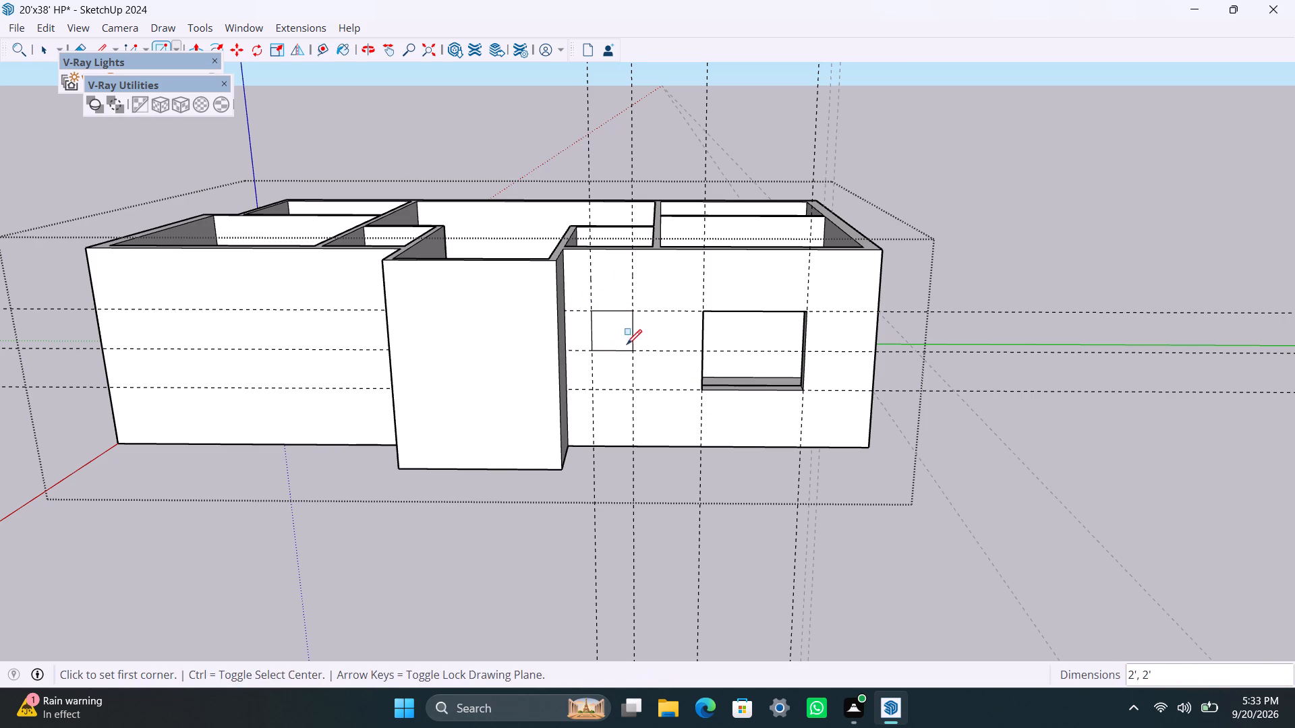
key("space")
left_click(625, 340)
scroll(622, 340, "up", 4)
key("p")
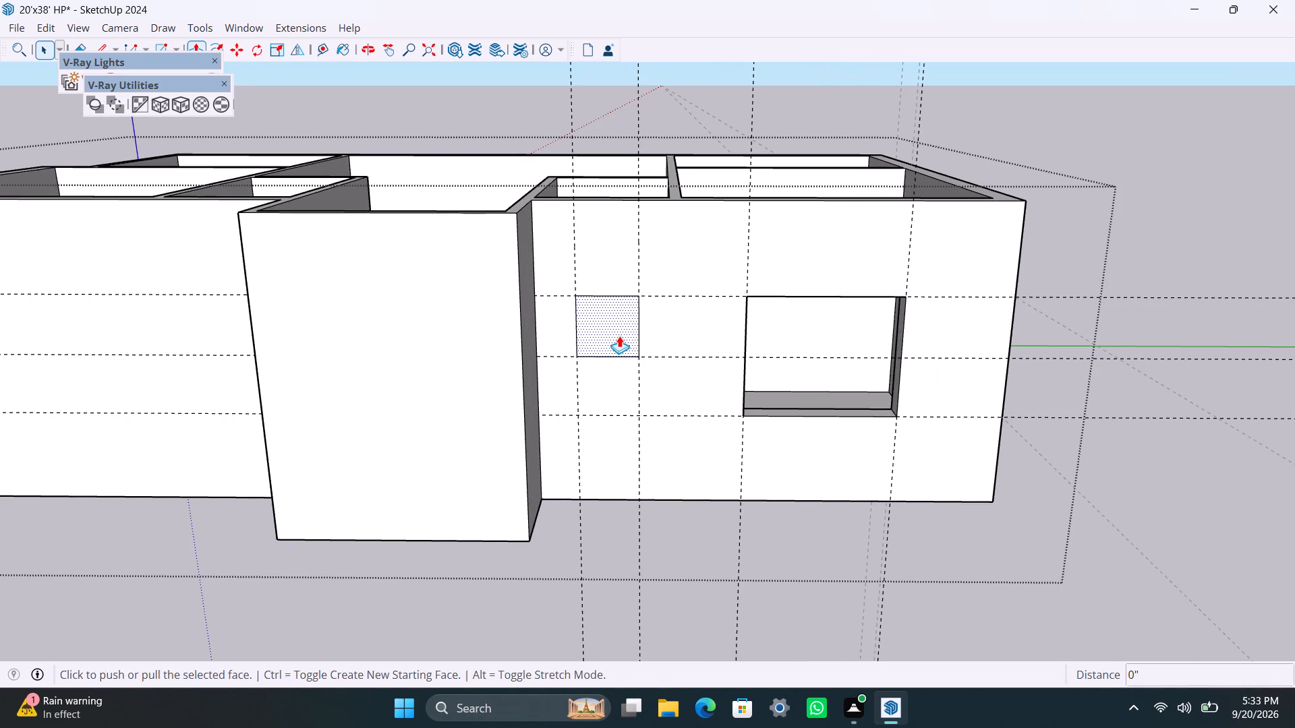
left_click(619, 336)
left_click(613, 323)
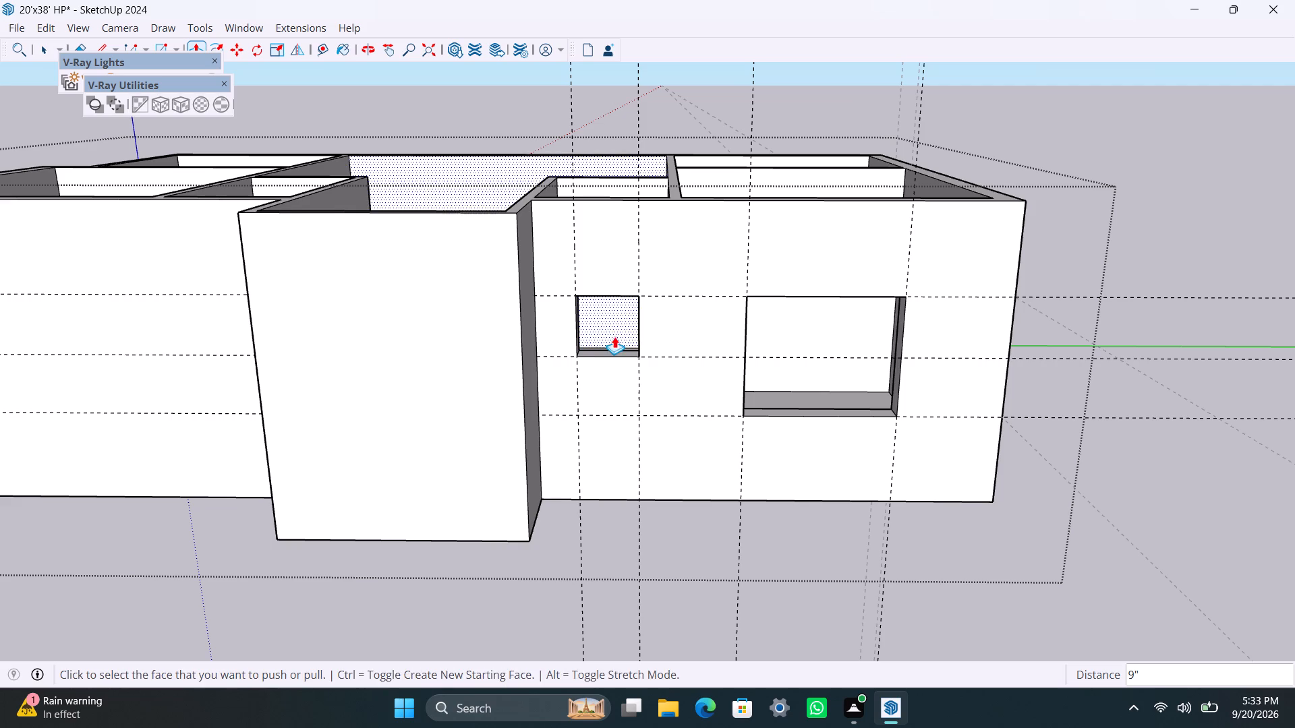
key("space")
Place two vertical guides on the projection's front face, about 1' 8" from the edge farther from the small window and 5' beyond that.
scroll(486, 389, "down", 3)
scroll(429, 384, "down", 2)
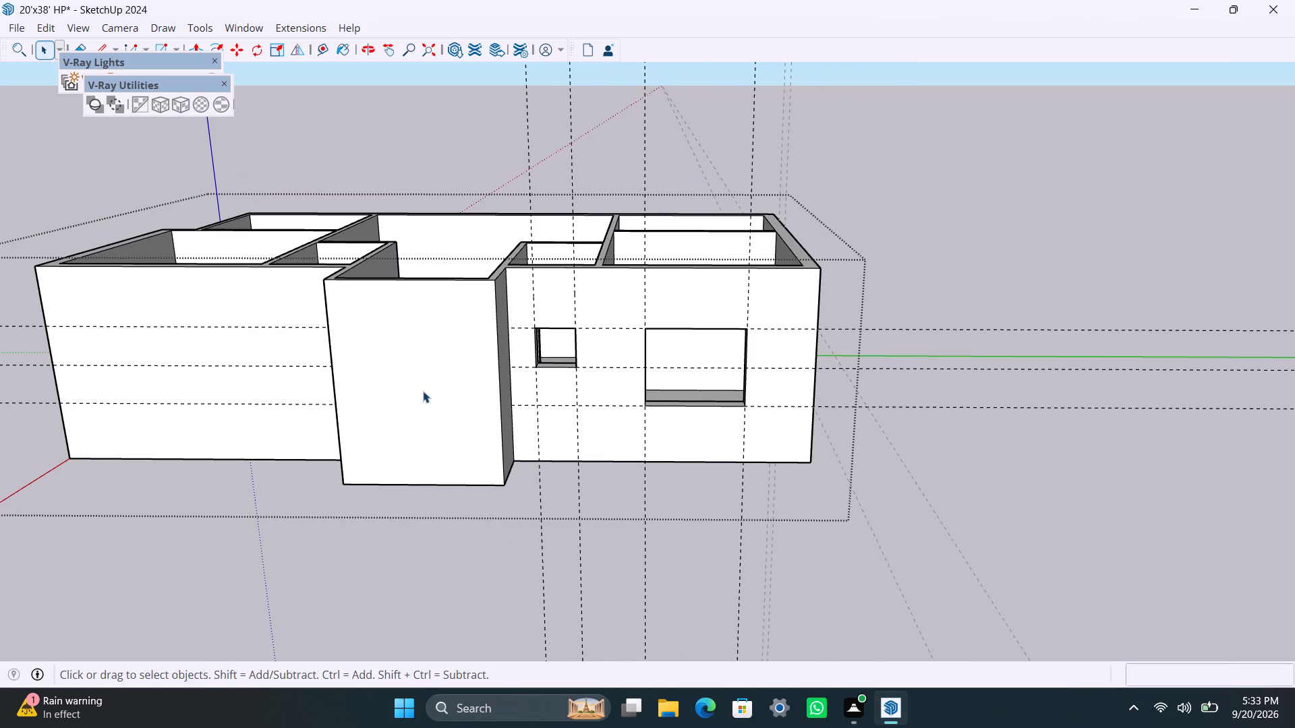
scroll(413, 363, "up", 1)
middle_click_drag(421, 377, 552, 387, "shift")
key("t")
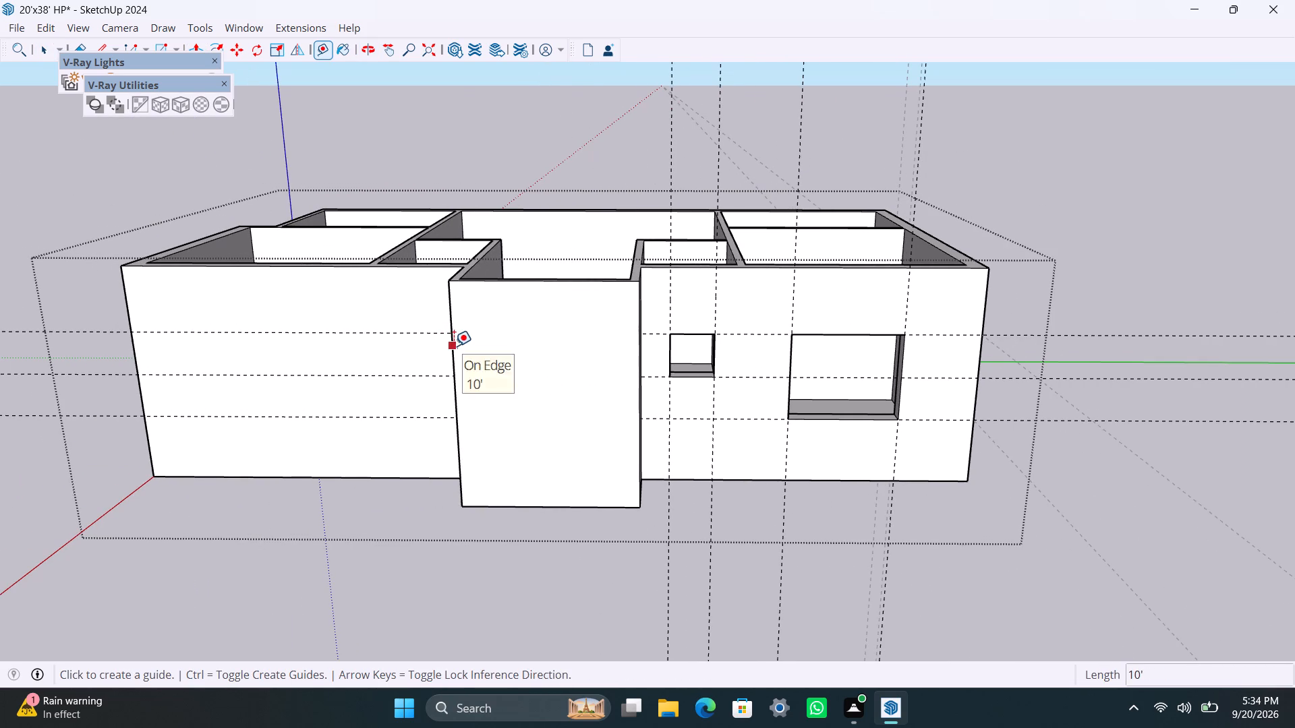
left_click(454, 346)
left_click(494, 362)
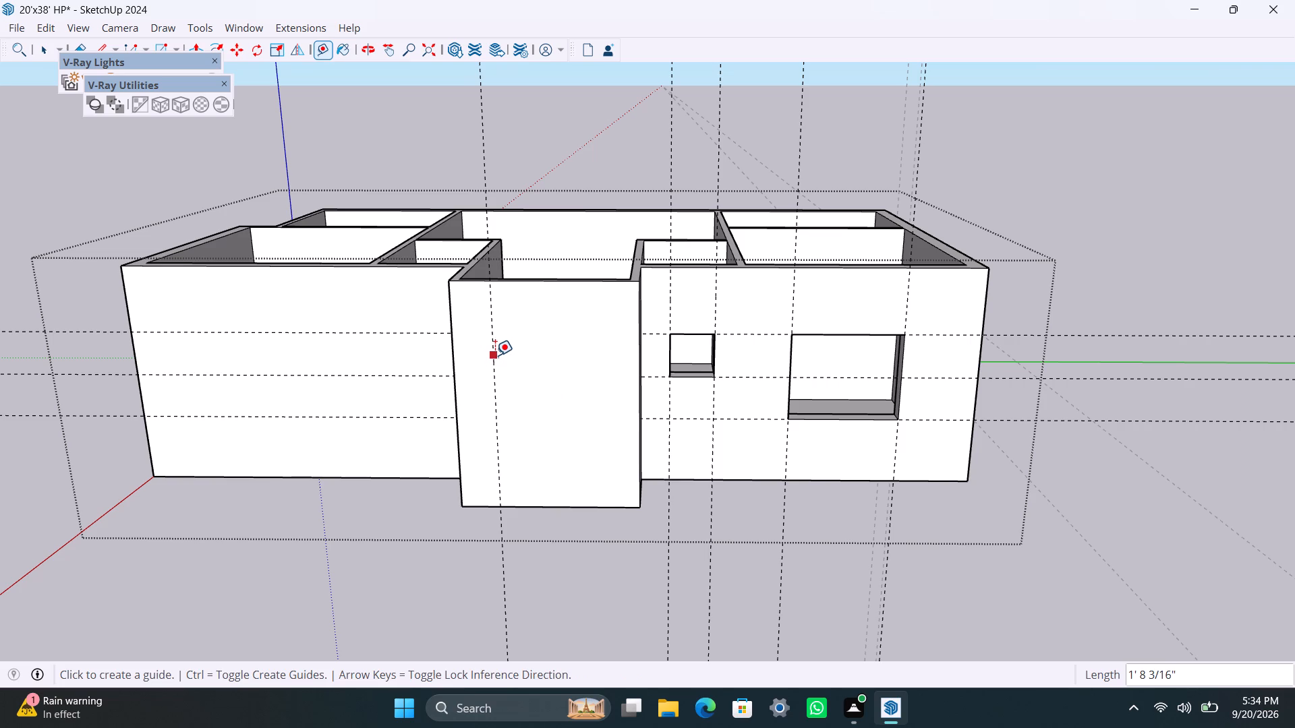
left_click(495, 355)
key("5")
key("apostrophe")
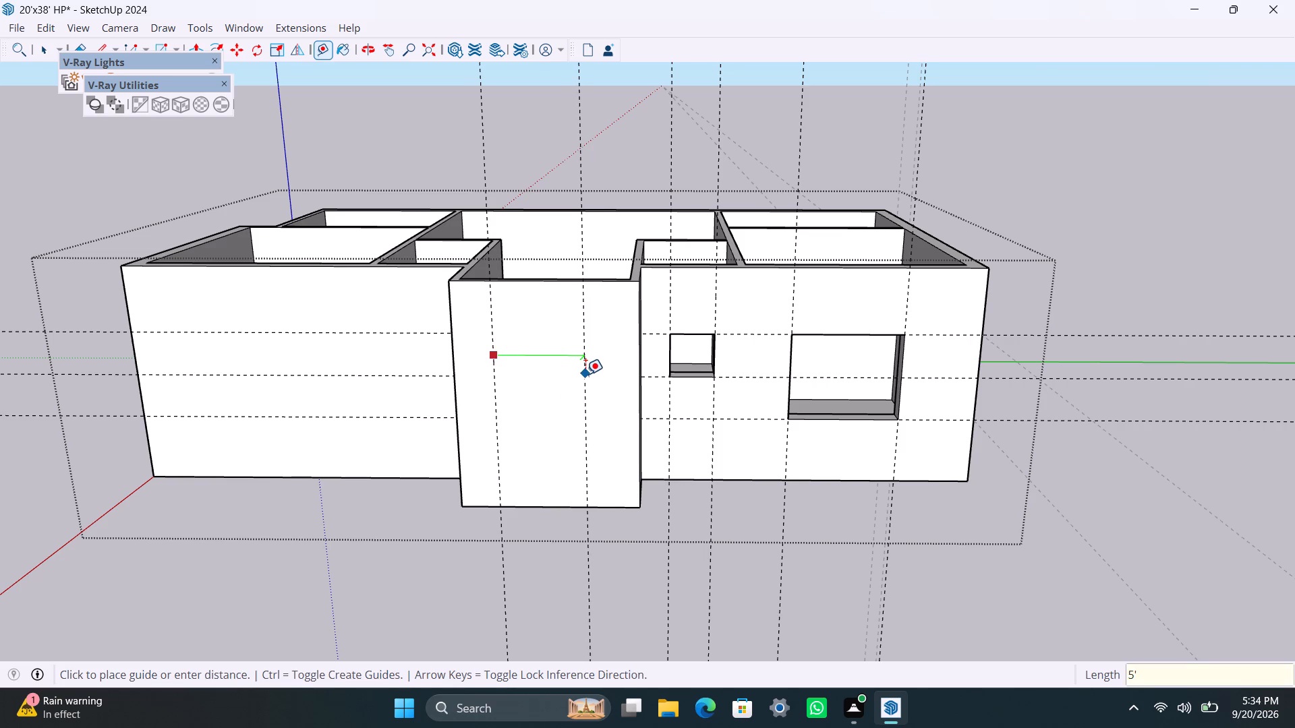
key("Return")
Add horizontal guides on the projection's front face, one 3' below the top edge and another 4' below that.
left_click(571, 282)
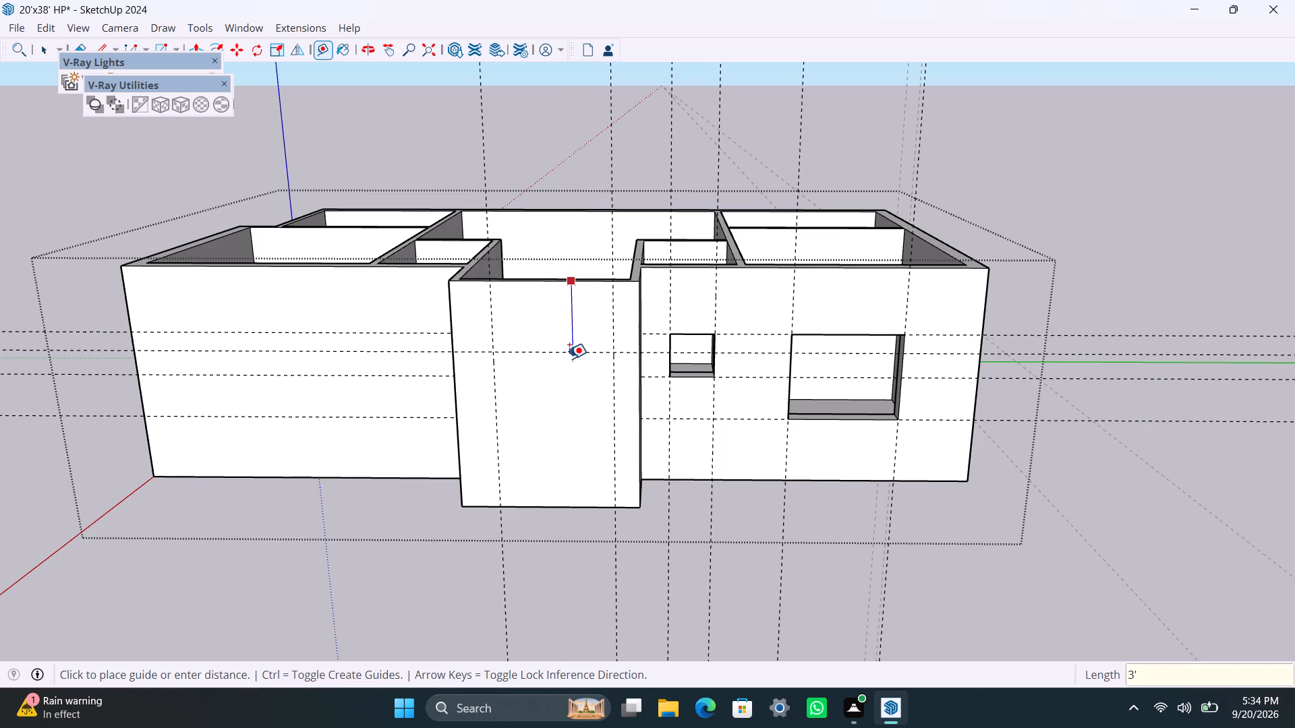
type("3'")
key("Return")
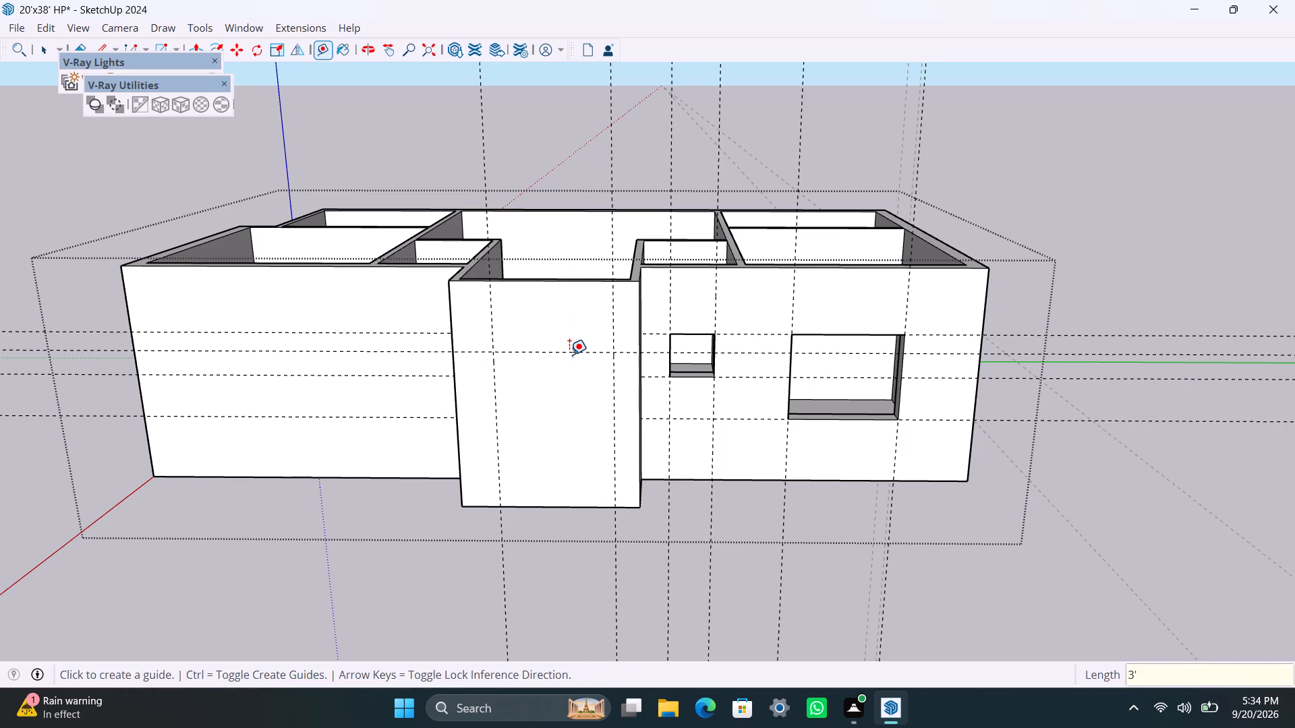
left_click_drag(570, 354, 571, 360)
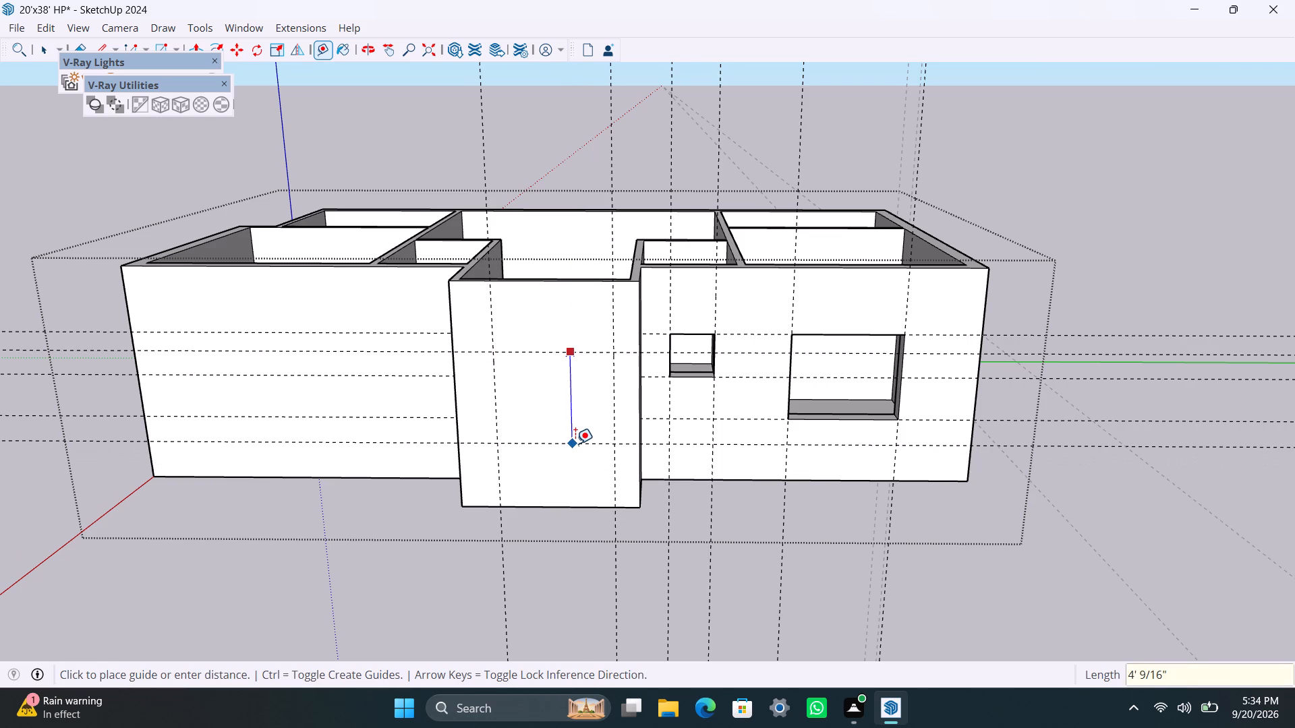
type("4'")
key("Return")
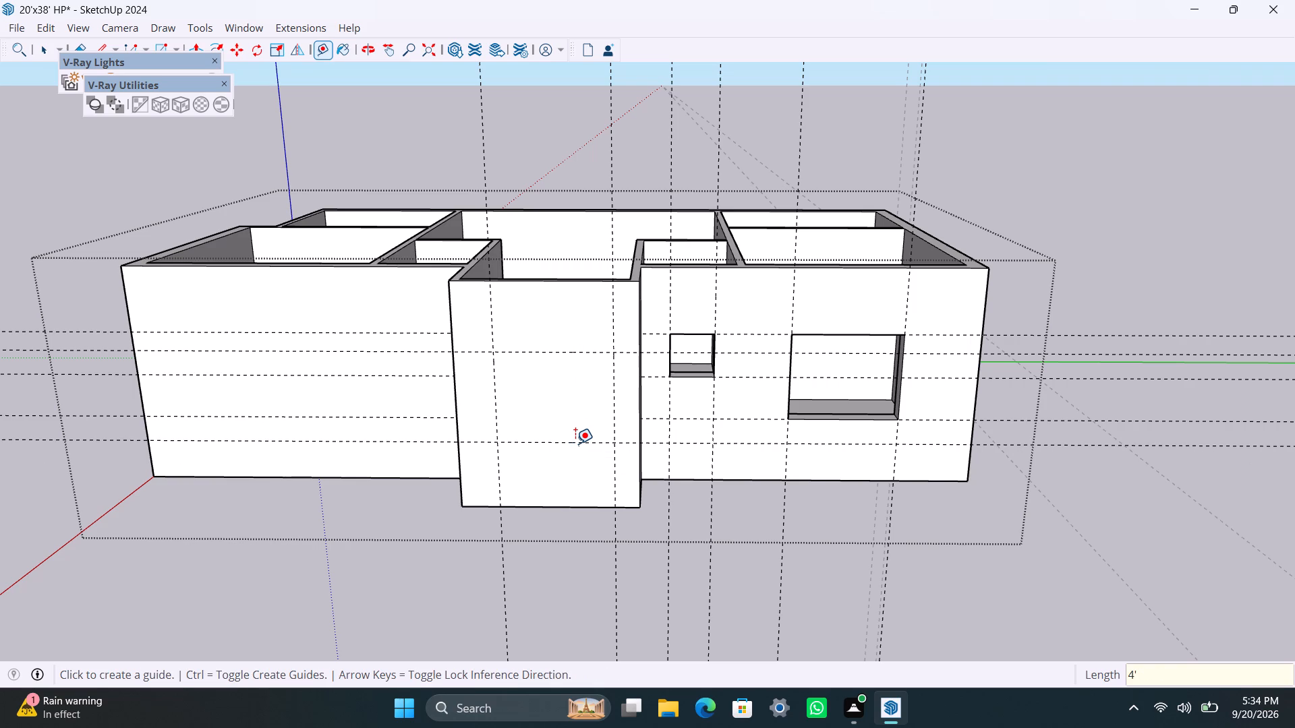
Draw a 5' x 4' window rectangle between the projection's guides and push it through the front wall to cut the opening.
key("r")
left_click(496, 352)
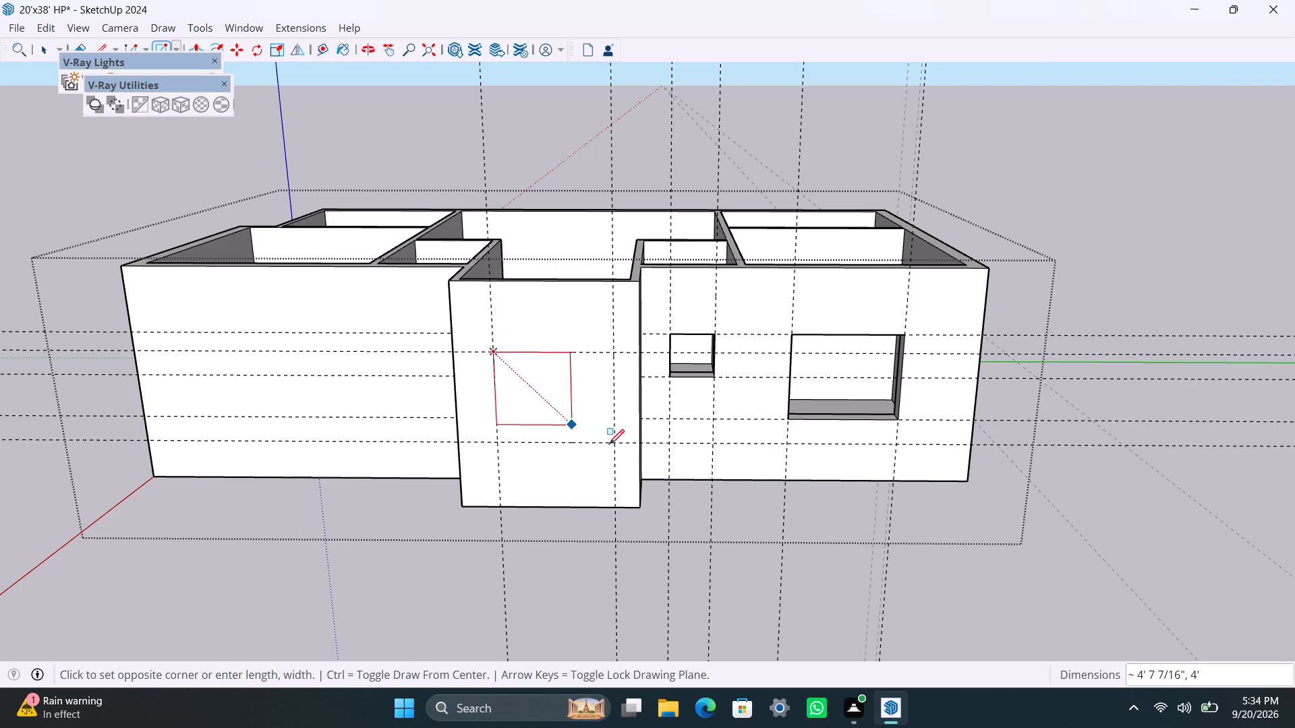
left_click(616, 447)
key("space")
left_click(601, 417)
key("p")
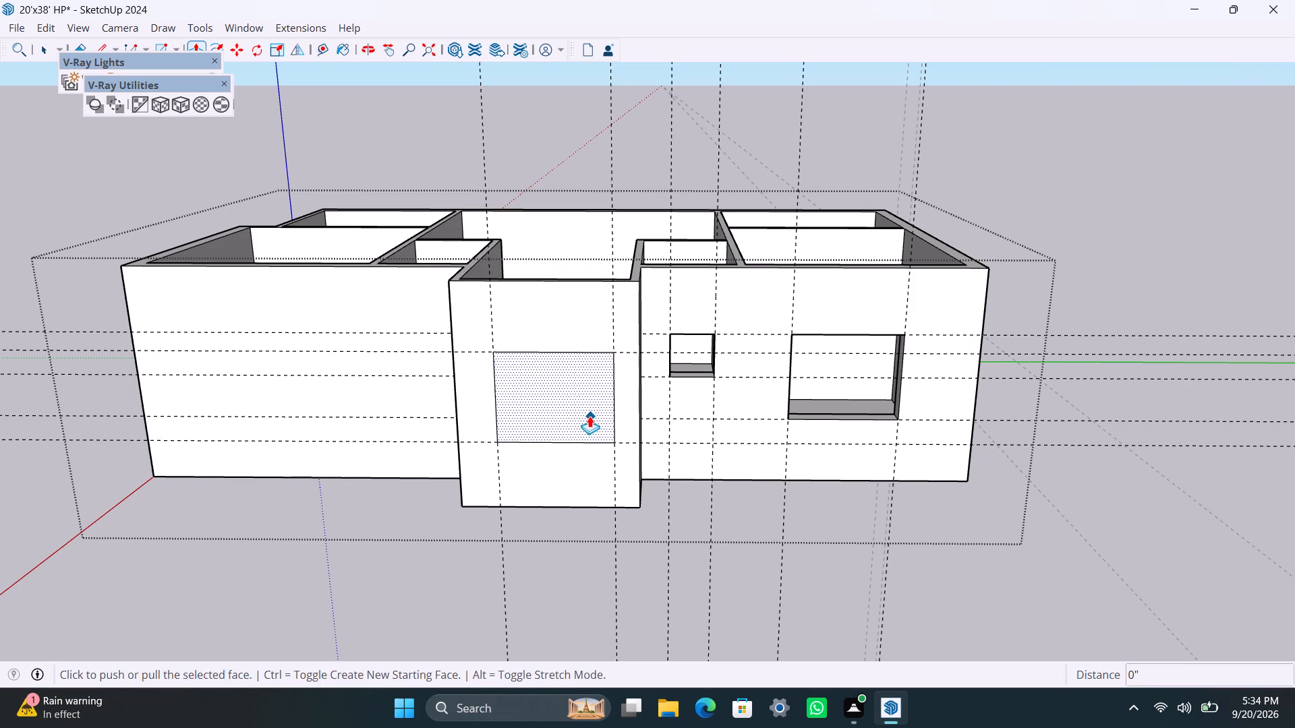
left_click(589, 416)
left_click(568, 390)
key("space")
Delete the horizontal guide running along the top of the projection's window.
scroll(311, 475, "down", 1)
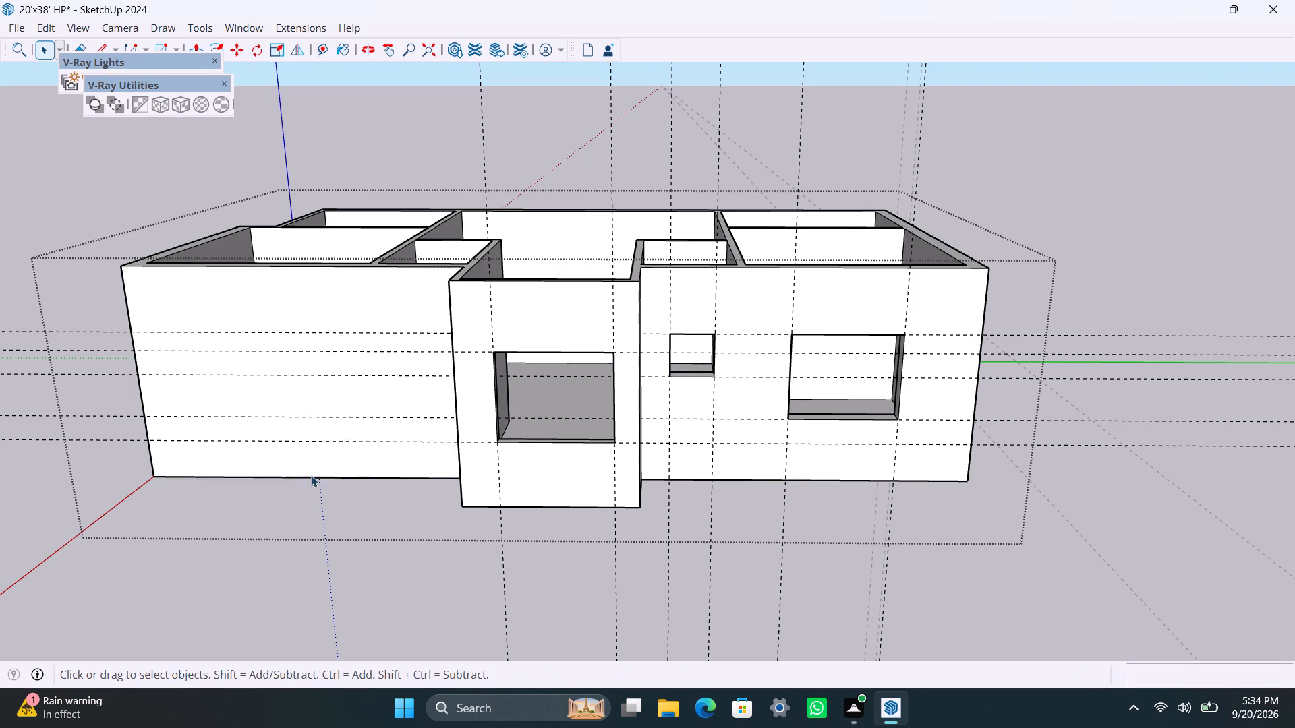
scroll(311, 475, "down", 1)
middle_click_drag(327, 535, 496, 524, "shift")
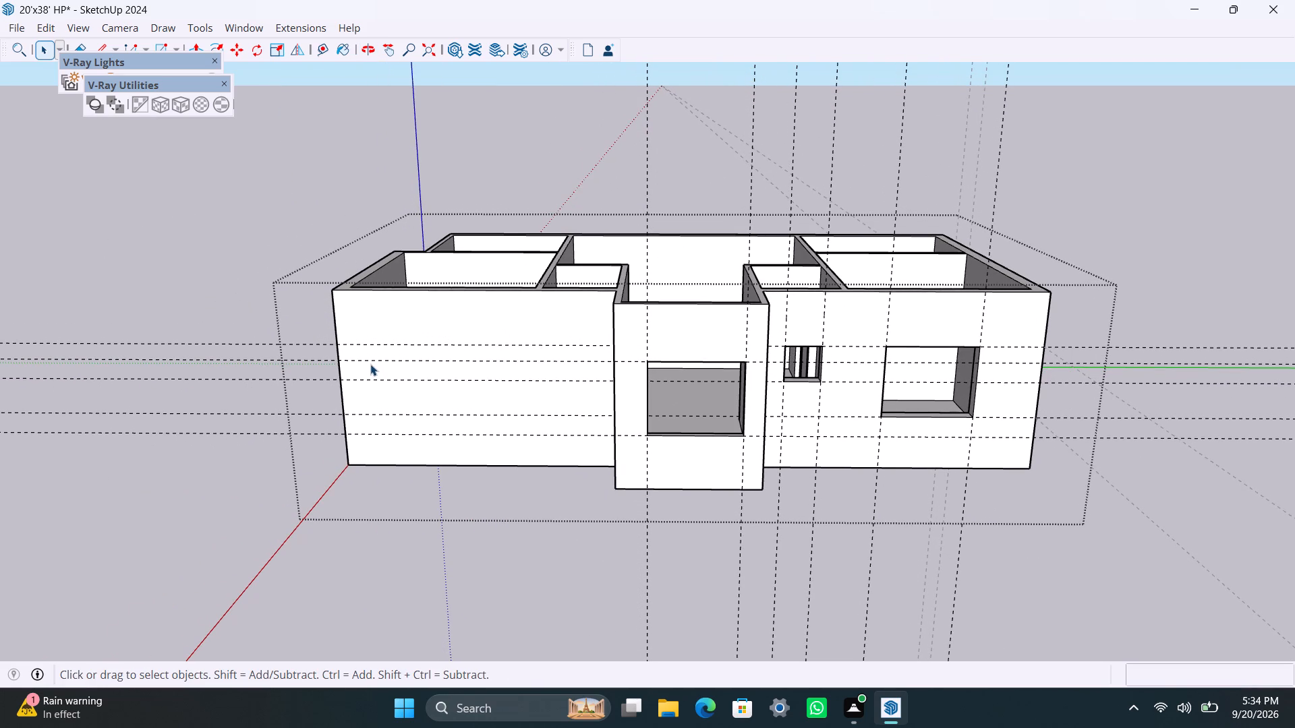
left_click(438, 357)
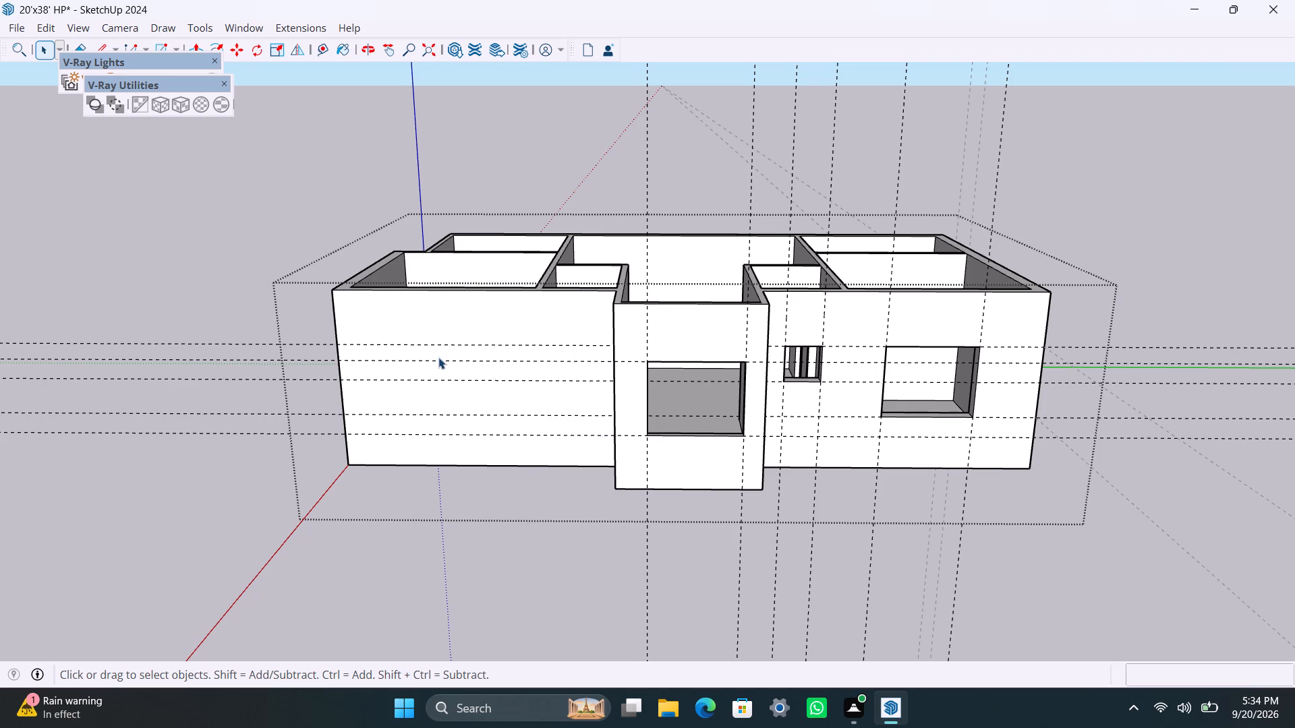
left_click(438, 358)
left_click(642, 362)
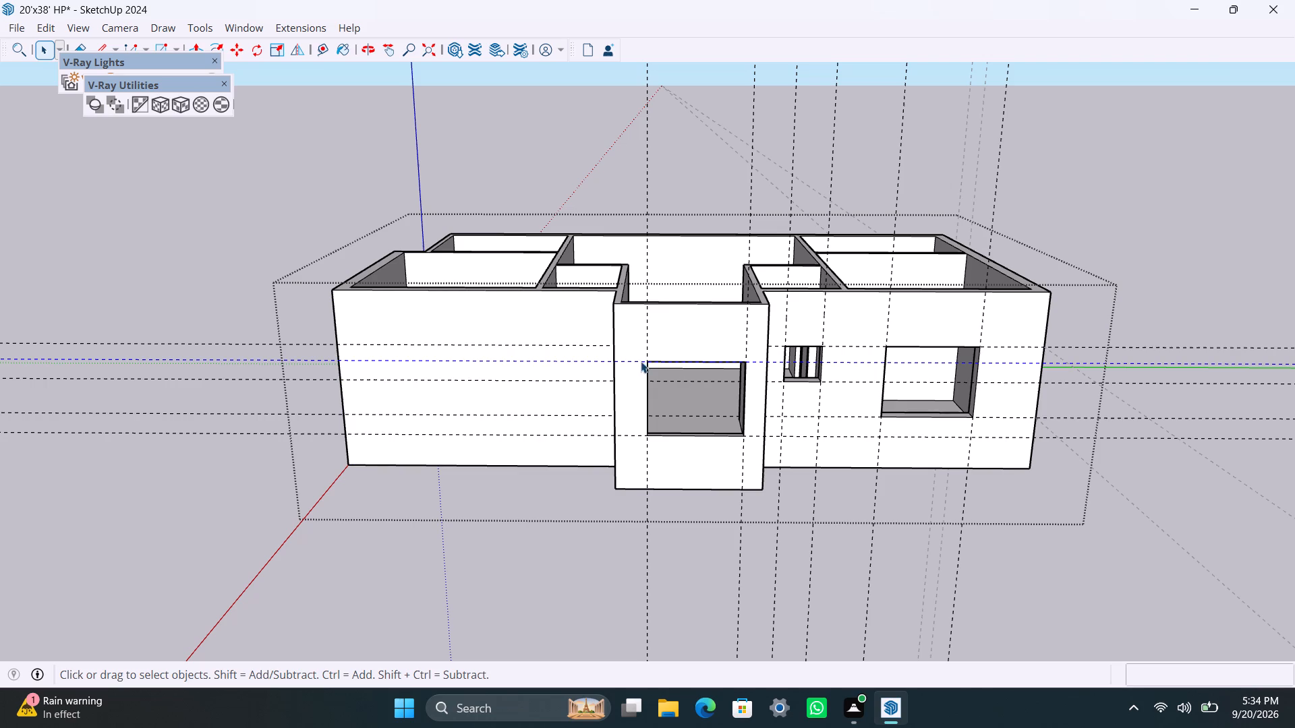
key("Delete")
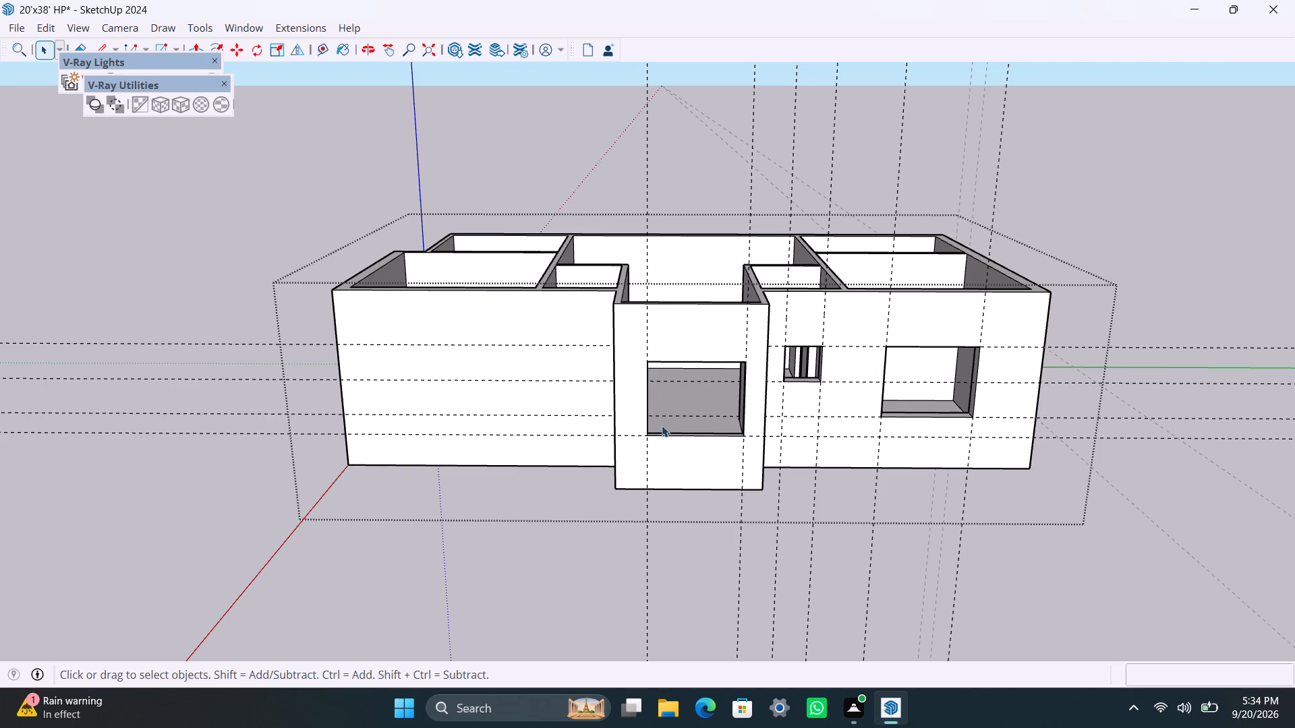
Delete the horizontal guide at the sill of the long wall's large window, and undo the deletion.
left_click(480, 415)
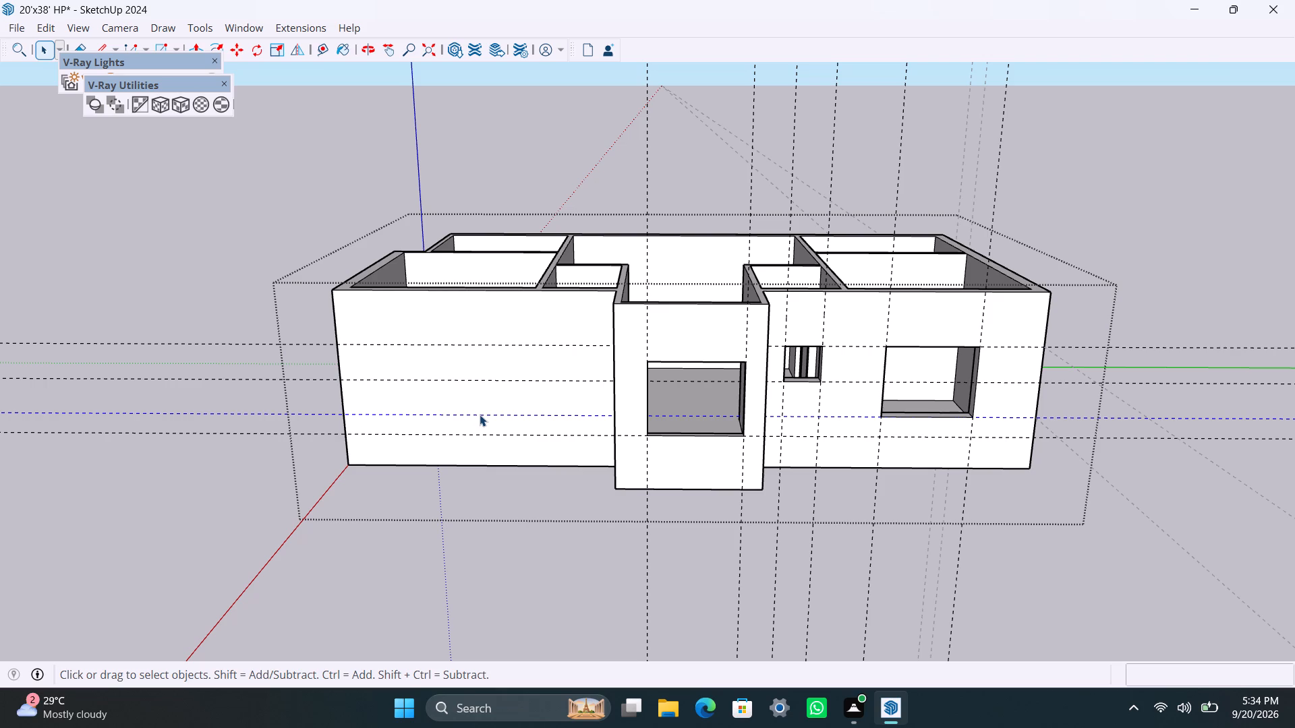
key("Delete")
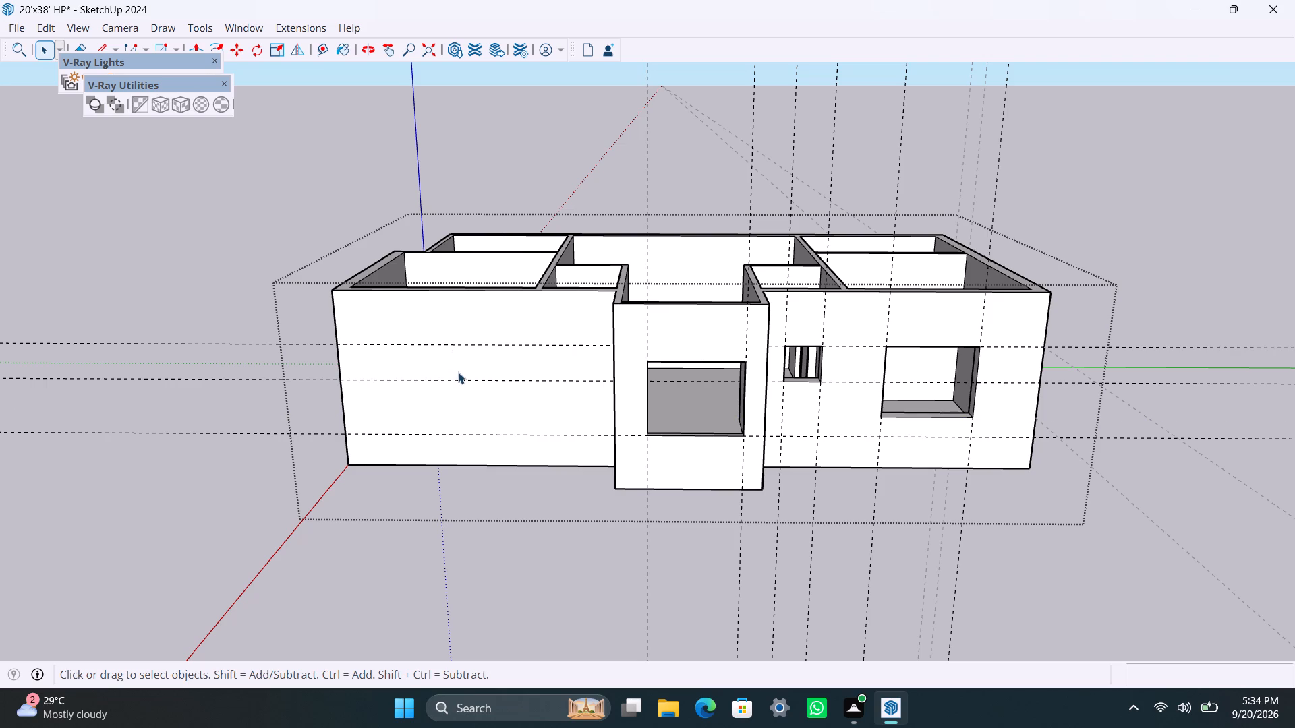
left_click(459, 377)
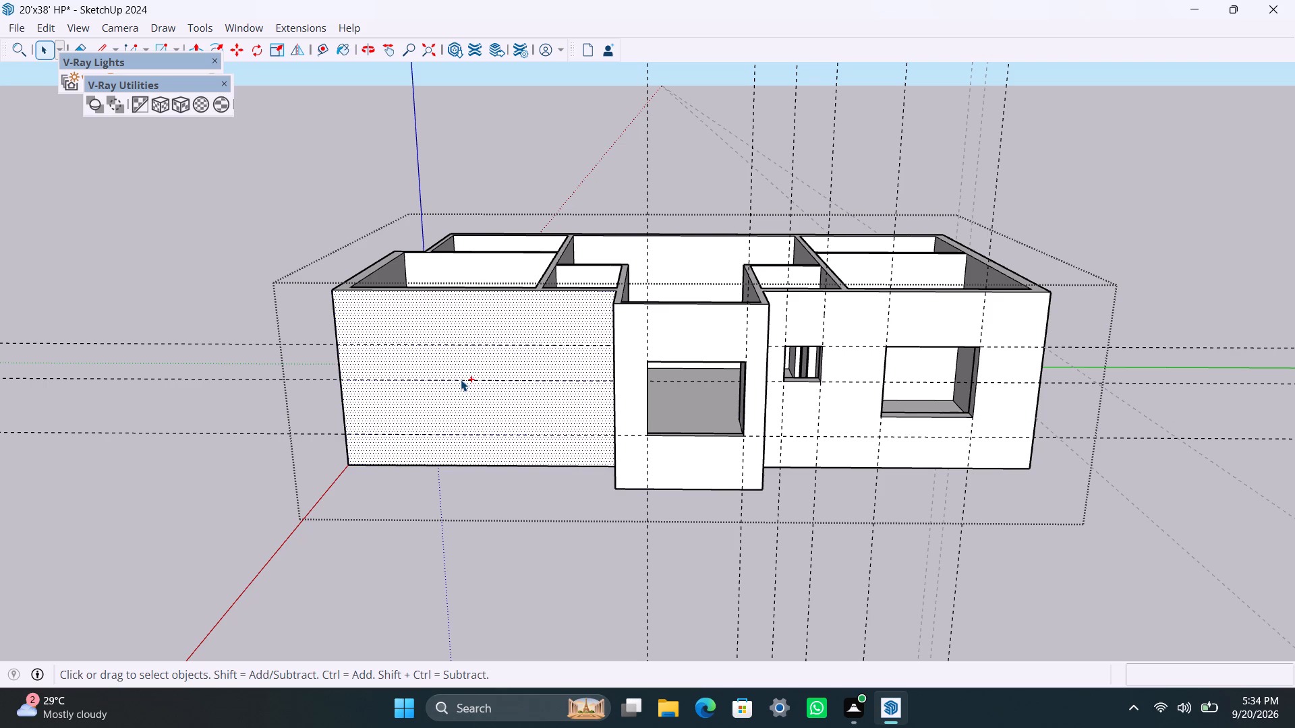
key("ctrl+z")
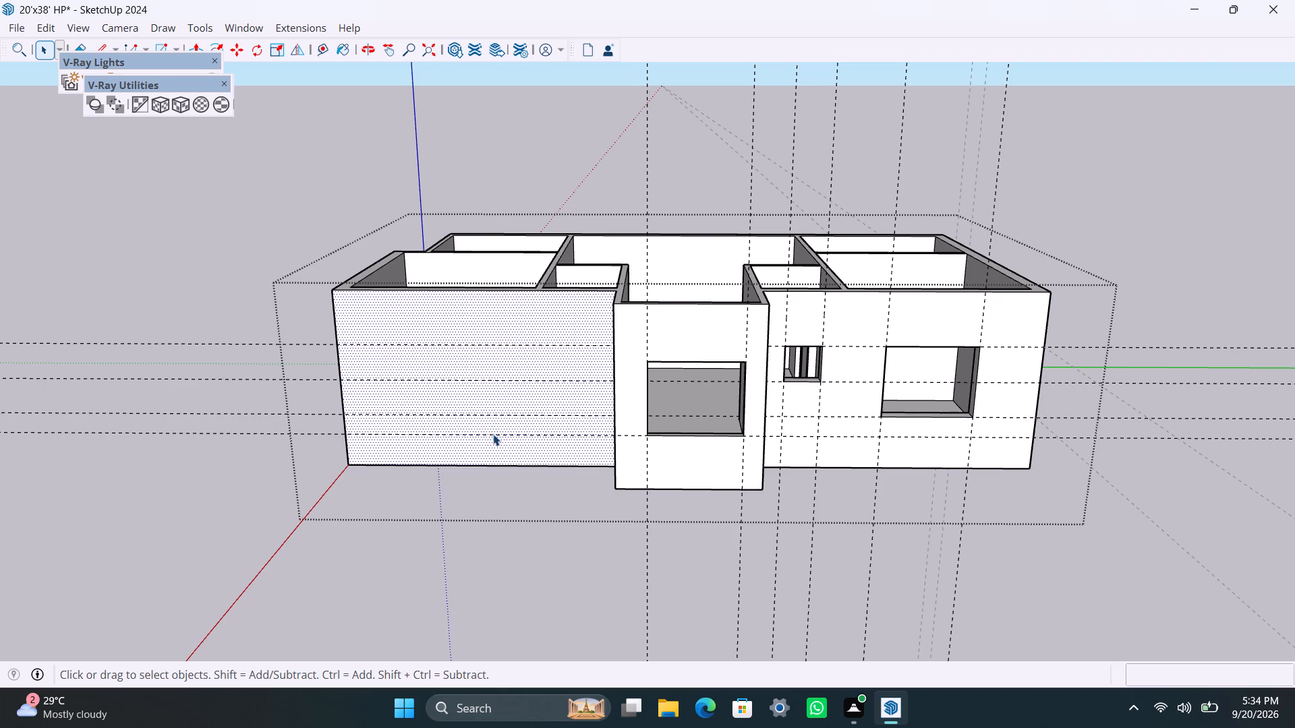
Delete the horizontal guide running along the sill of the projection's window.
left_click(493, 434)
key("Delete")
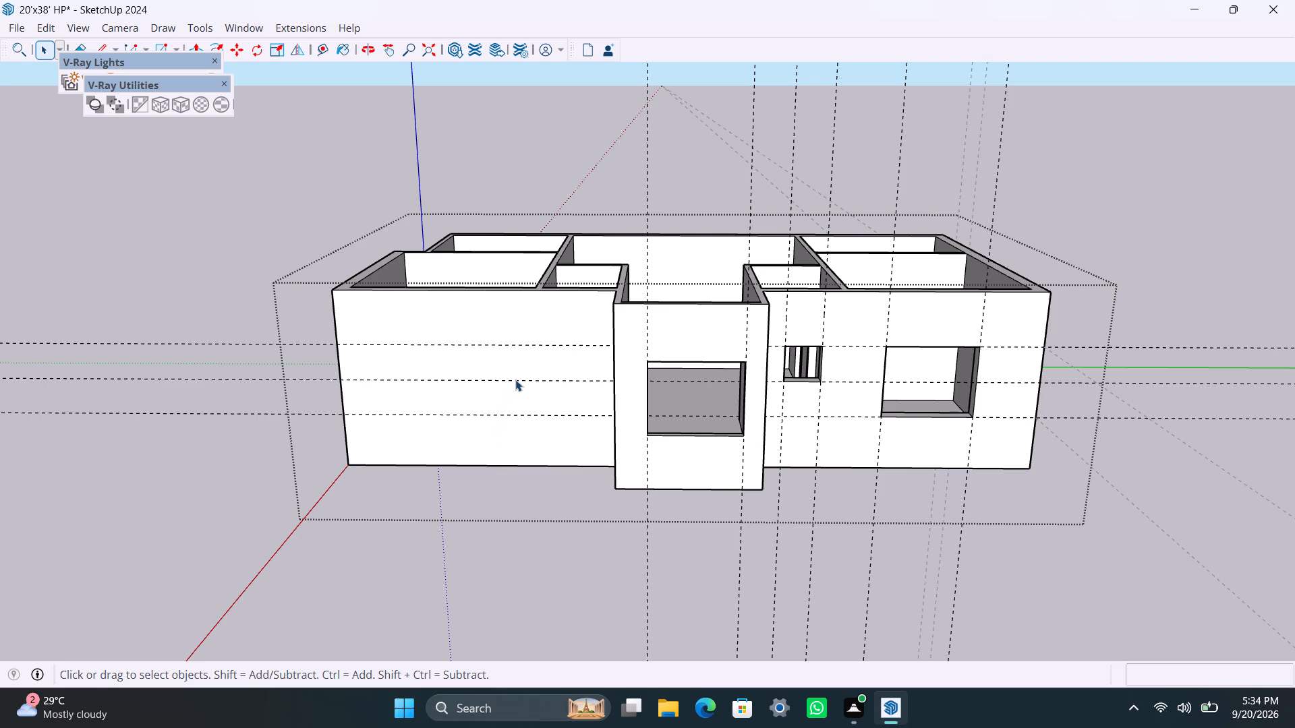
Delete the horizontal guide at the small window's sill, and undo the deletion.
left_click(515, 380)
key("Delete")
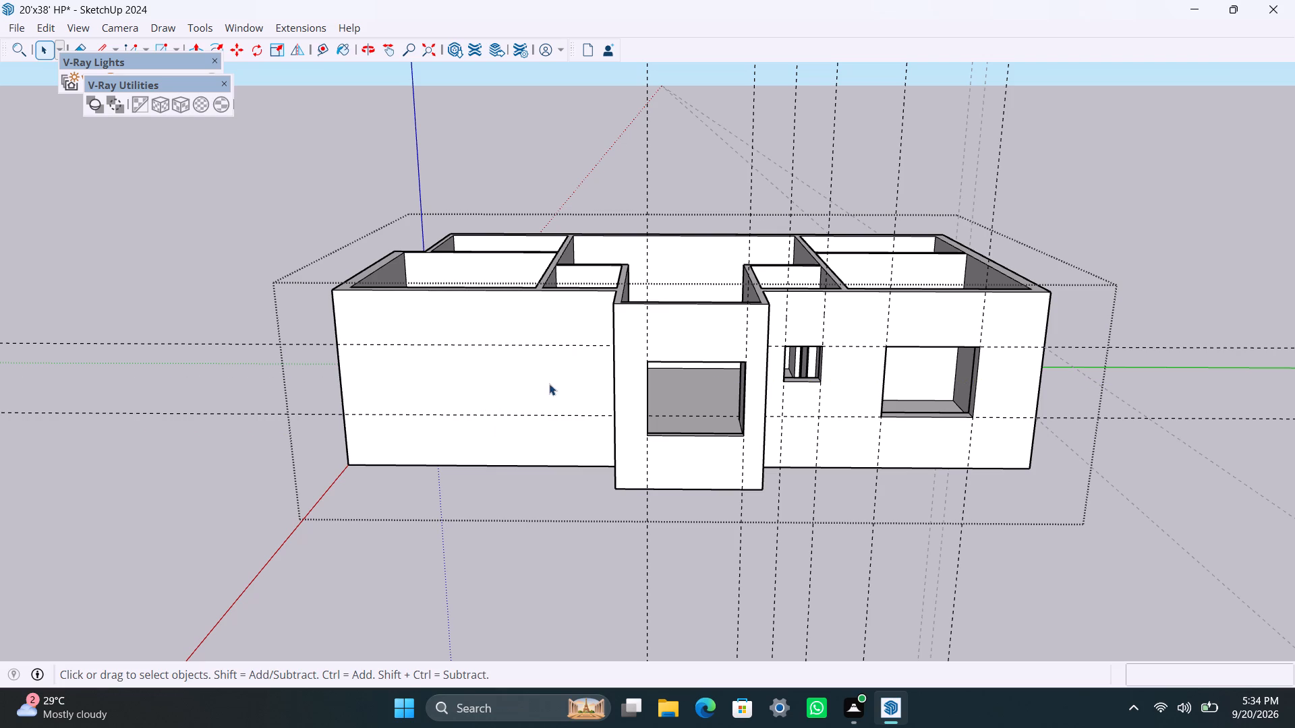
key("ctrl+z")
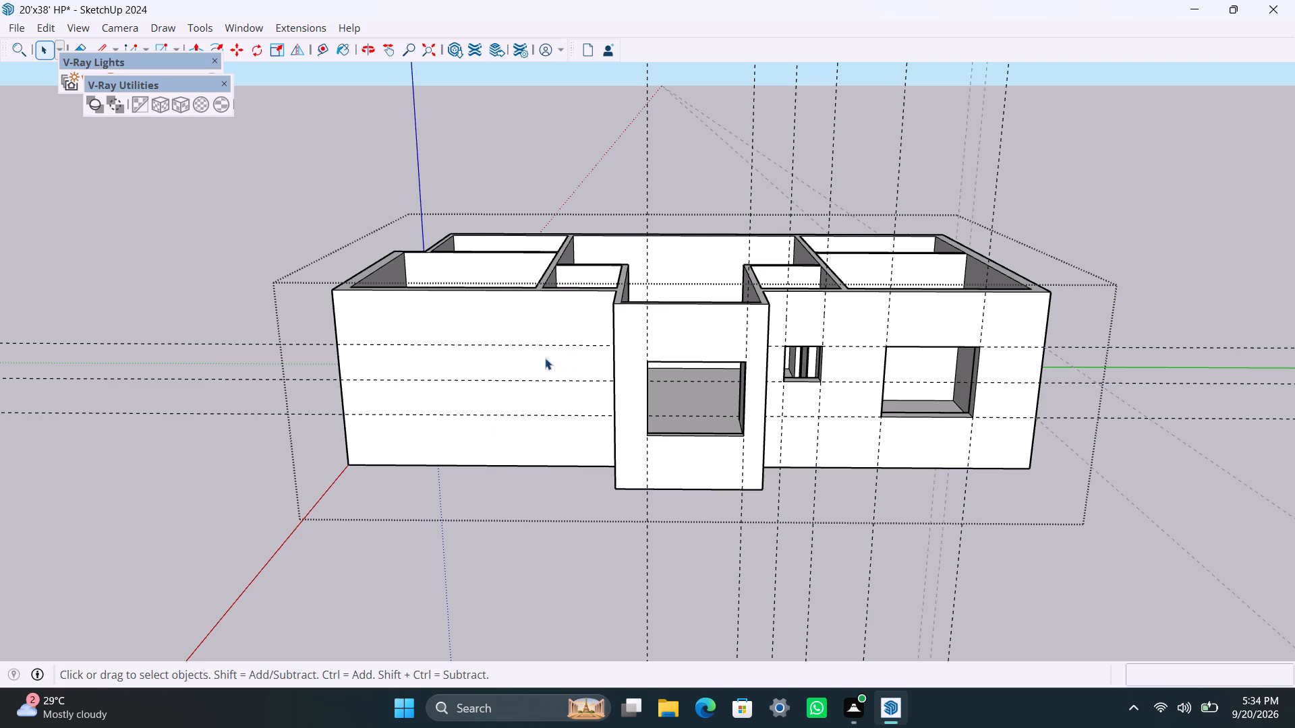
Place a vertical guide about 11' 8 7/8" from the outer corner of the blank wall beside the projection, and another 2' beyond it.
key("t")
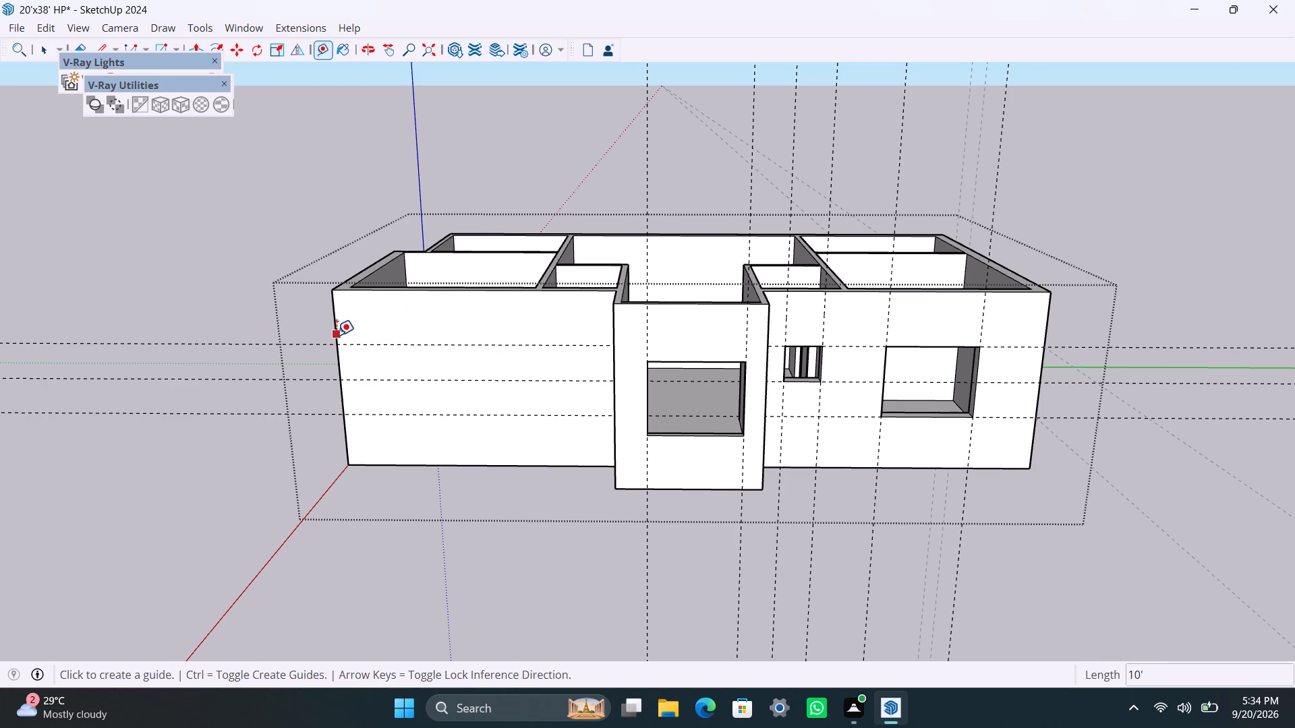
left_click(337, 335)
left_click(553, 312)
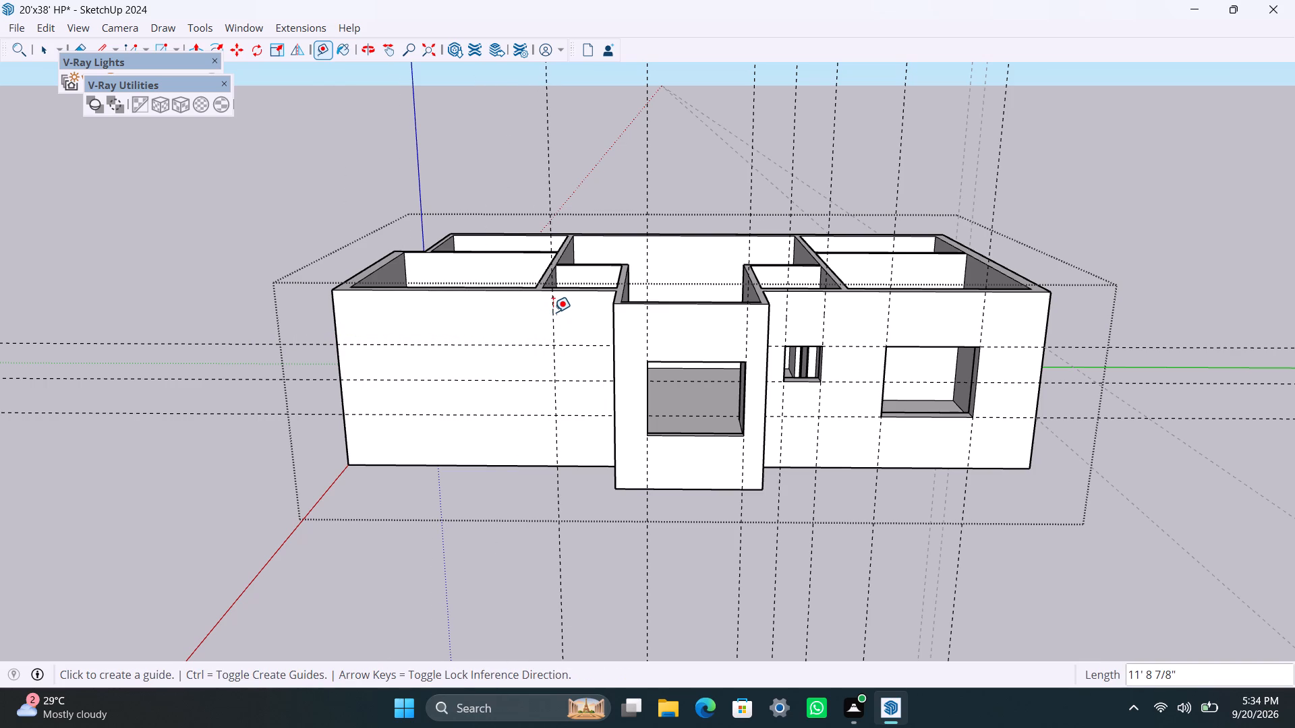
left_click(550, 313)
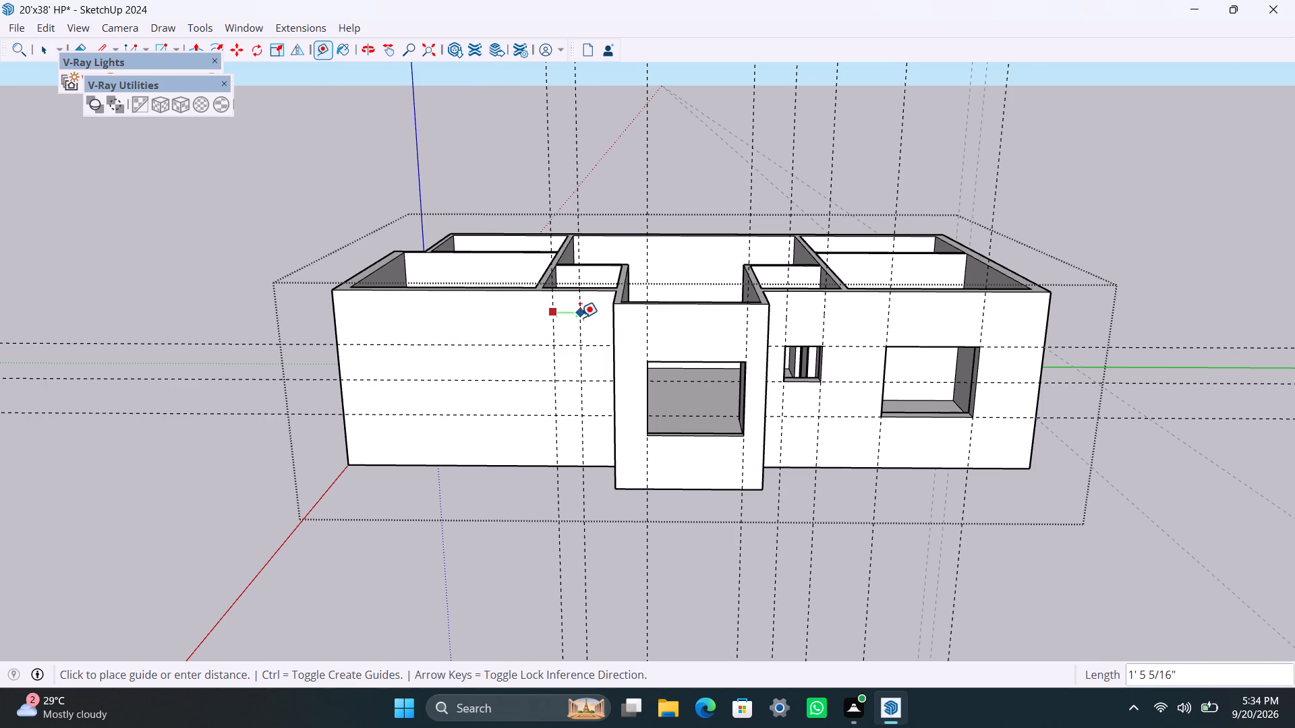
type("2'")
key("Return")
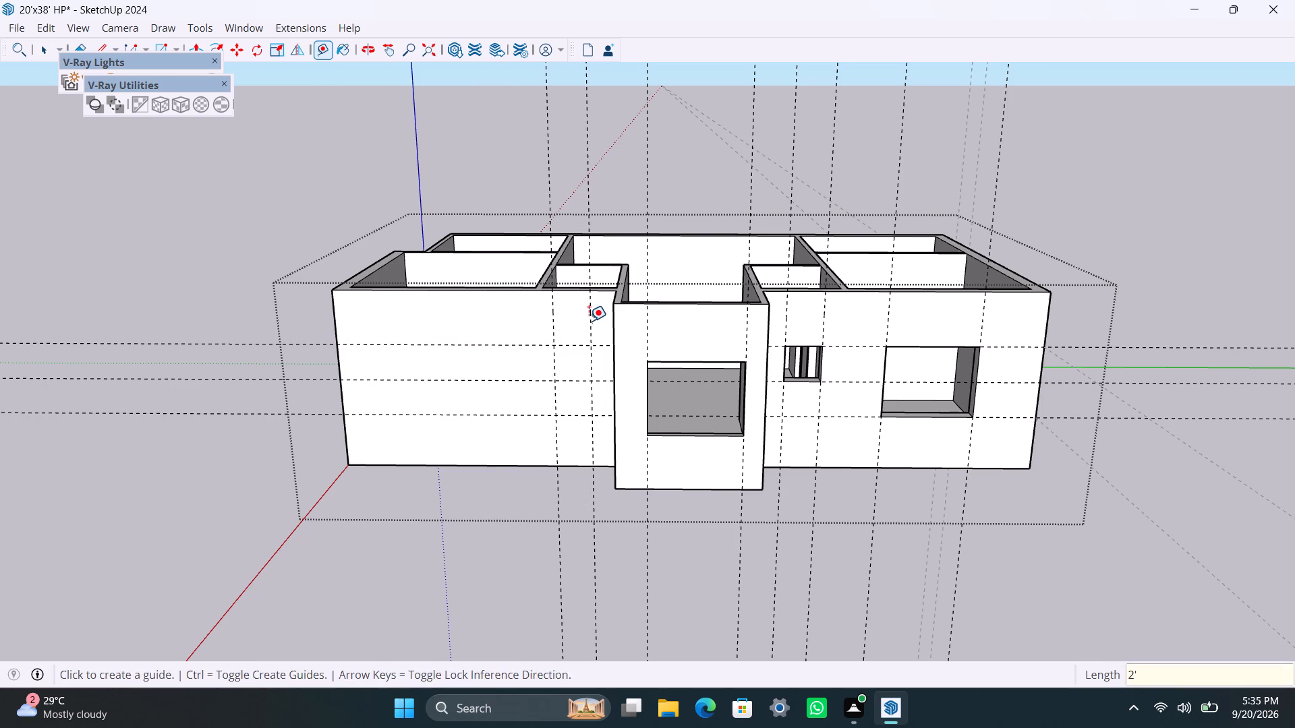
Draw a 2'-wide rectangle between the two new vertical guides, spanning the upper and middle horizontal guides.
key("space")
scroll(552, 384, "up", 4)
middle_click_drag(596, 426, 620, 426)
key("r")
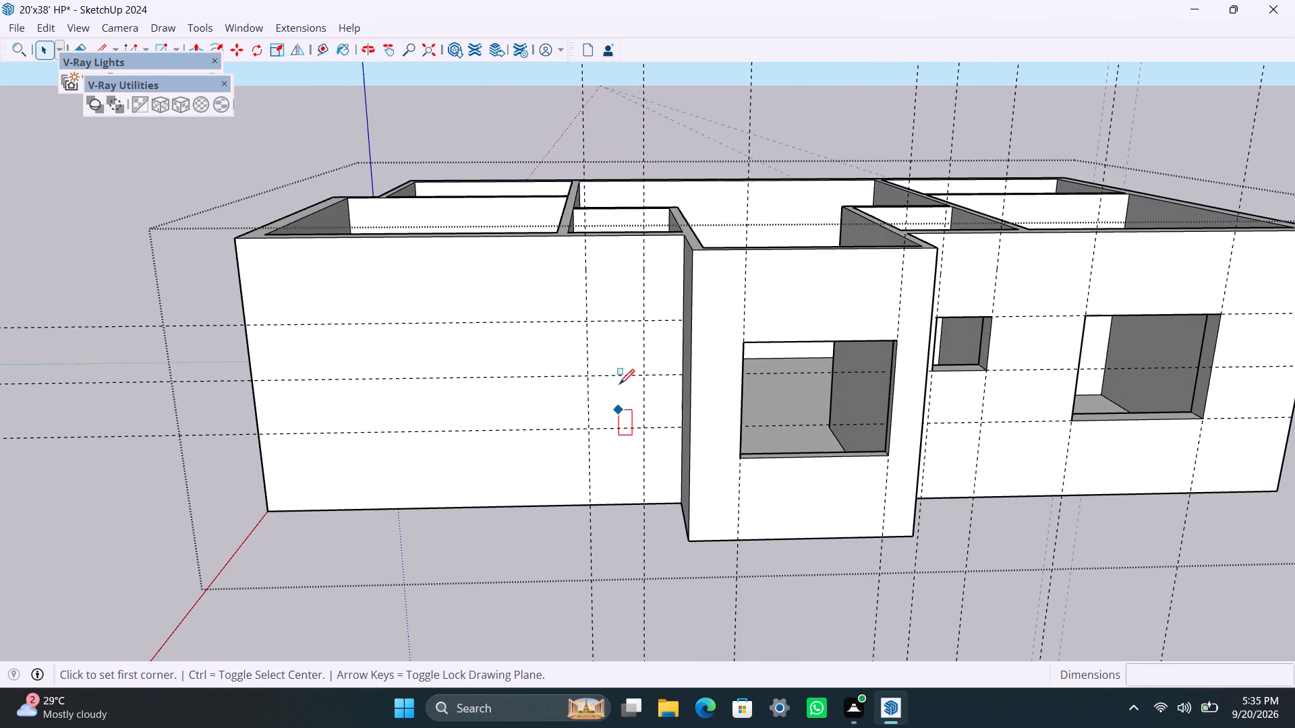
left_click(589, 320)
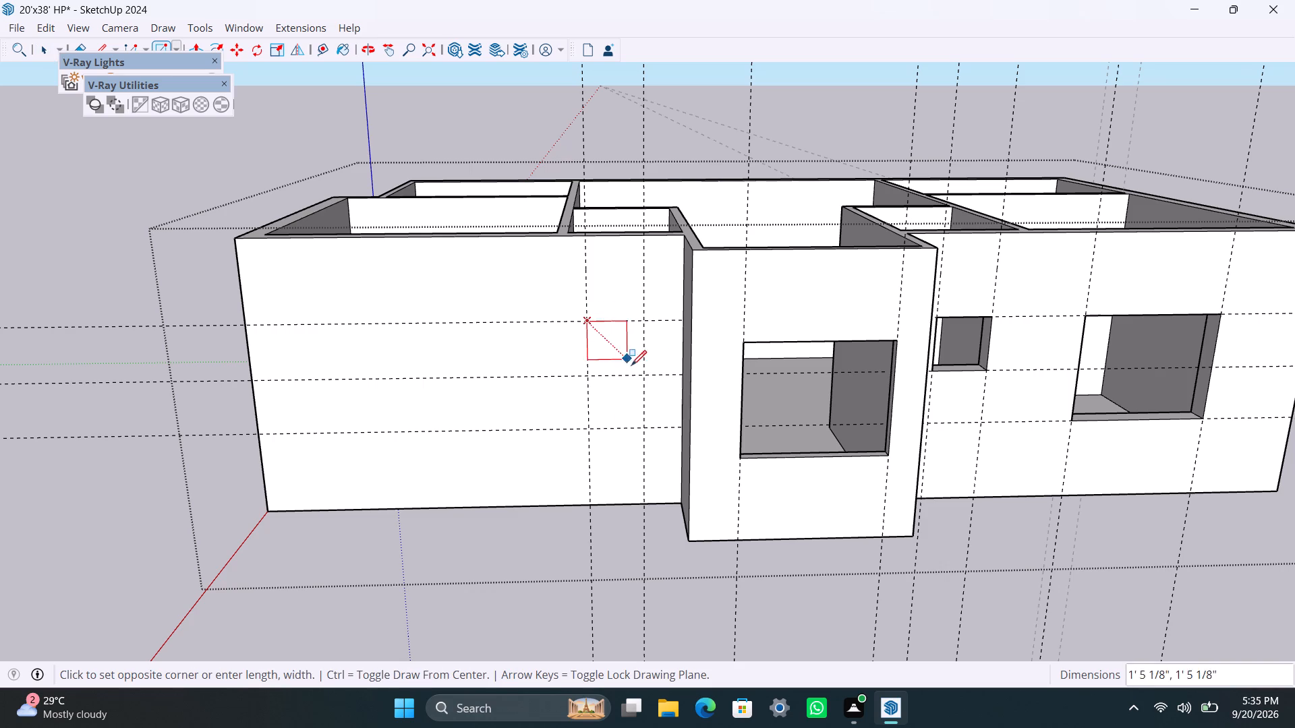
left_click(642, 372)
Push the small rectangle 9" through the wall to open the window, undoing the first push.
key("space")
left_click(627, 363)
key("p")
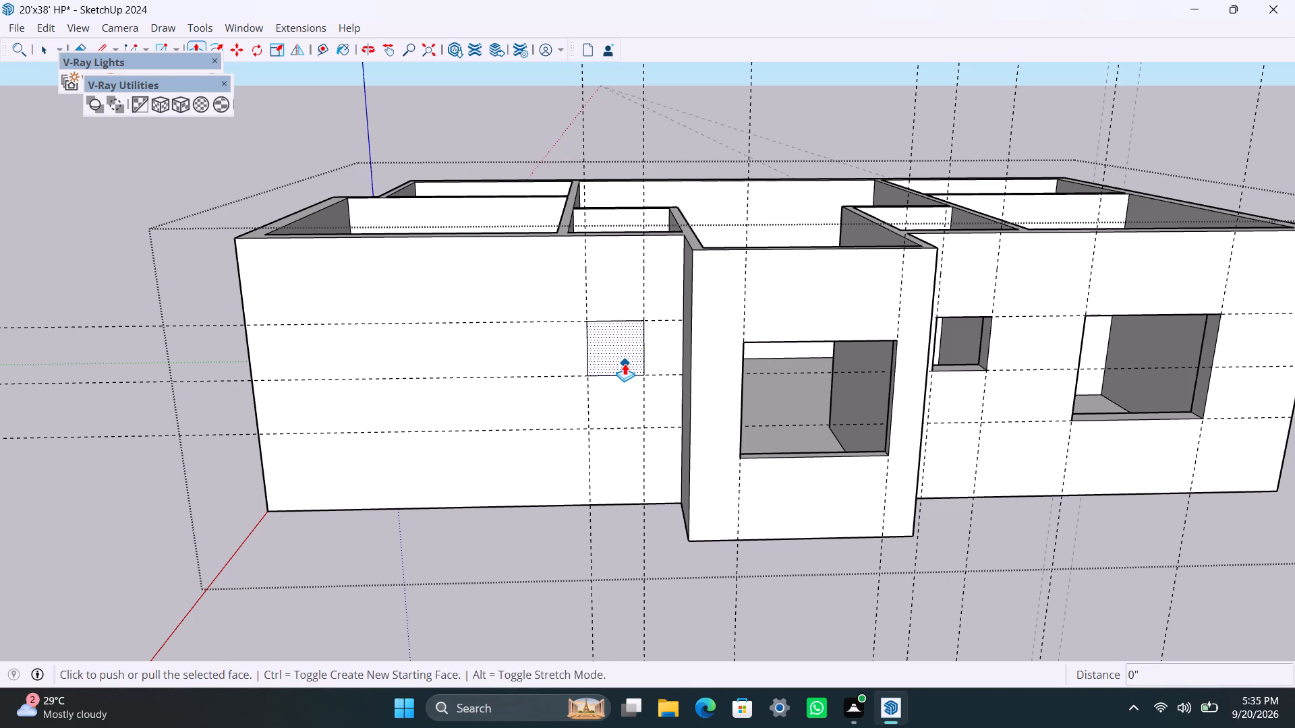
left_click(625, 363)
key("Escape")
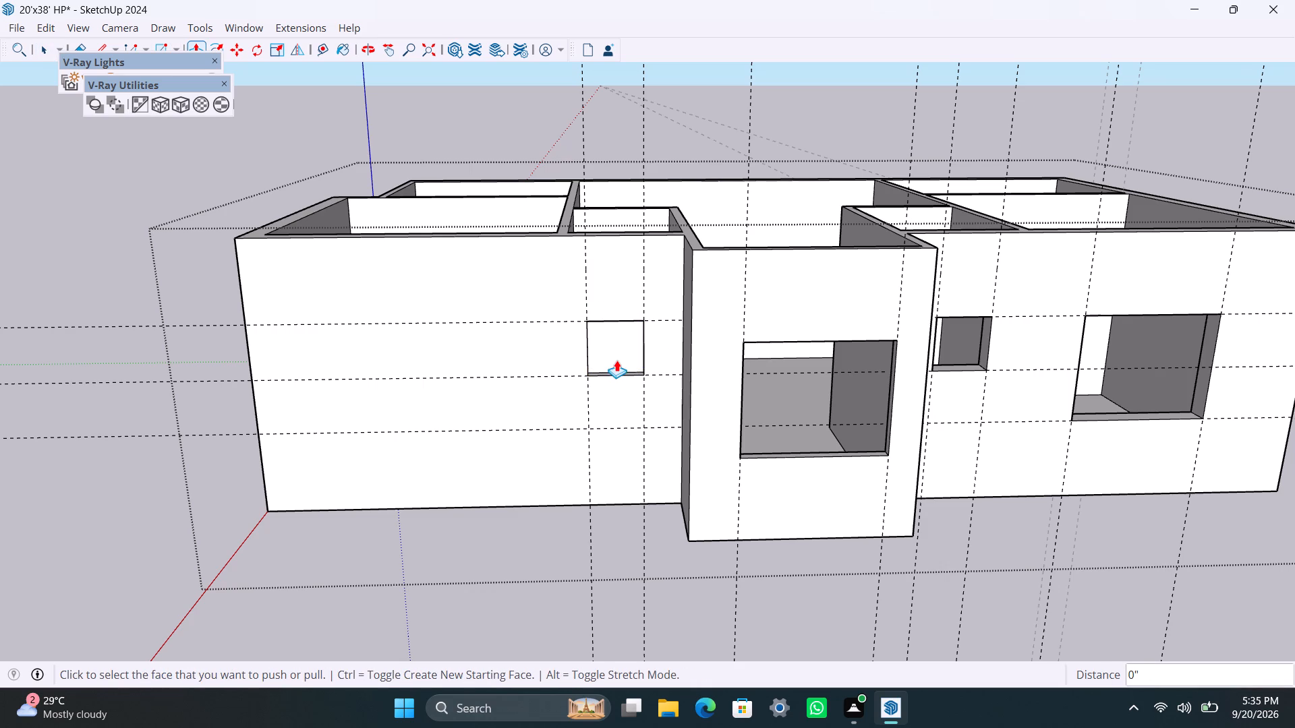
key("ctrl+z")
left_click(616, 353)
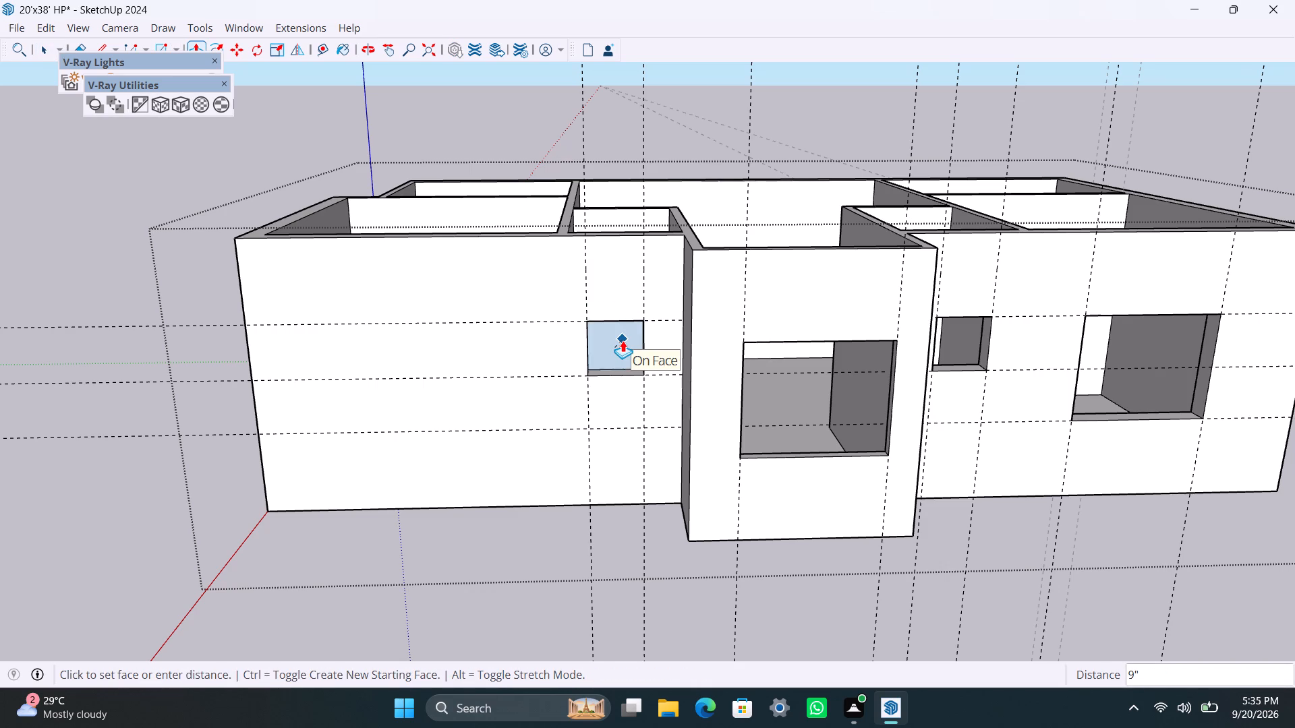
left_click(623, 340)
key("space")
Place a vertical guide on the wider section of the end wall, measured from its recess-side edge, and another 5' beyond it.
scroll(290, 380, "down", 8)
middle_click_drag(84, 380, 642, 476)
scroll(643, 475, "down", 2)
middle_click_drag(606, 418, 572, 381, "shift")
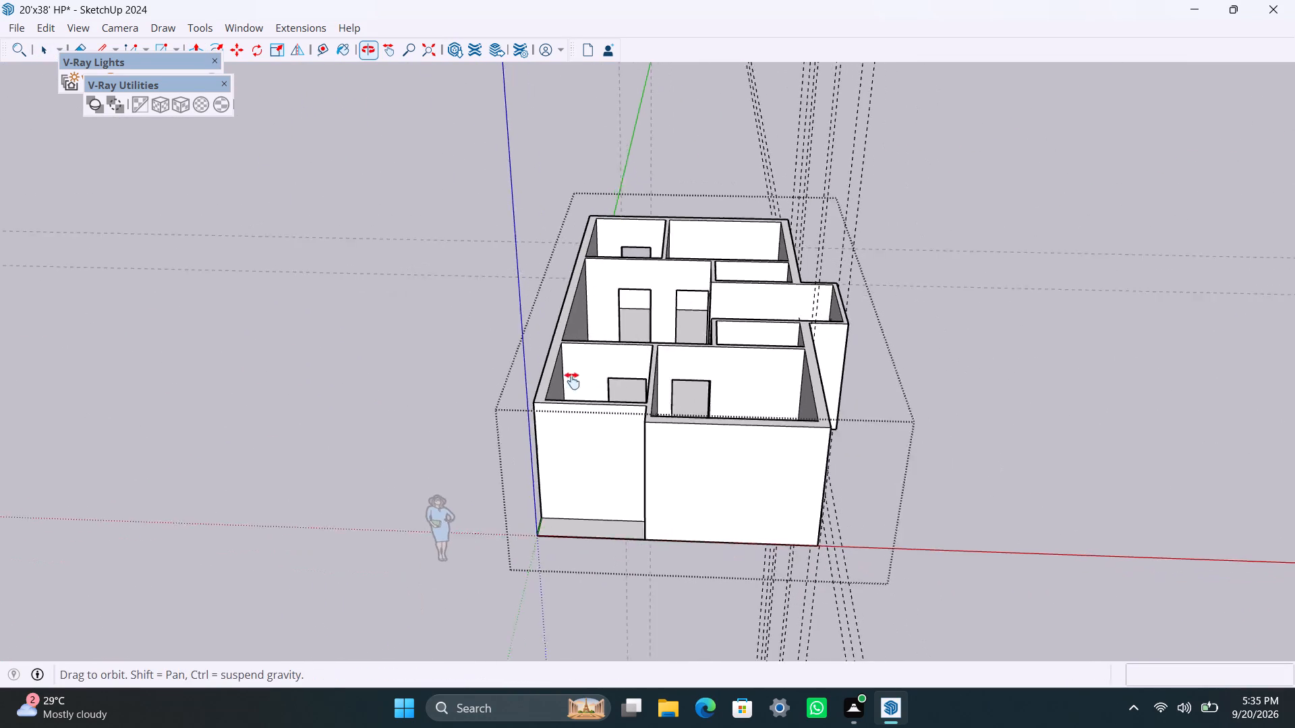
middle_click_drag(572, 381, 548, 363, "shift")
scroll(701, 574, "up", 3)
middle_click_drag(701, 573, 722, 479)
key("t")
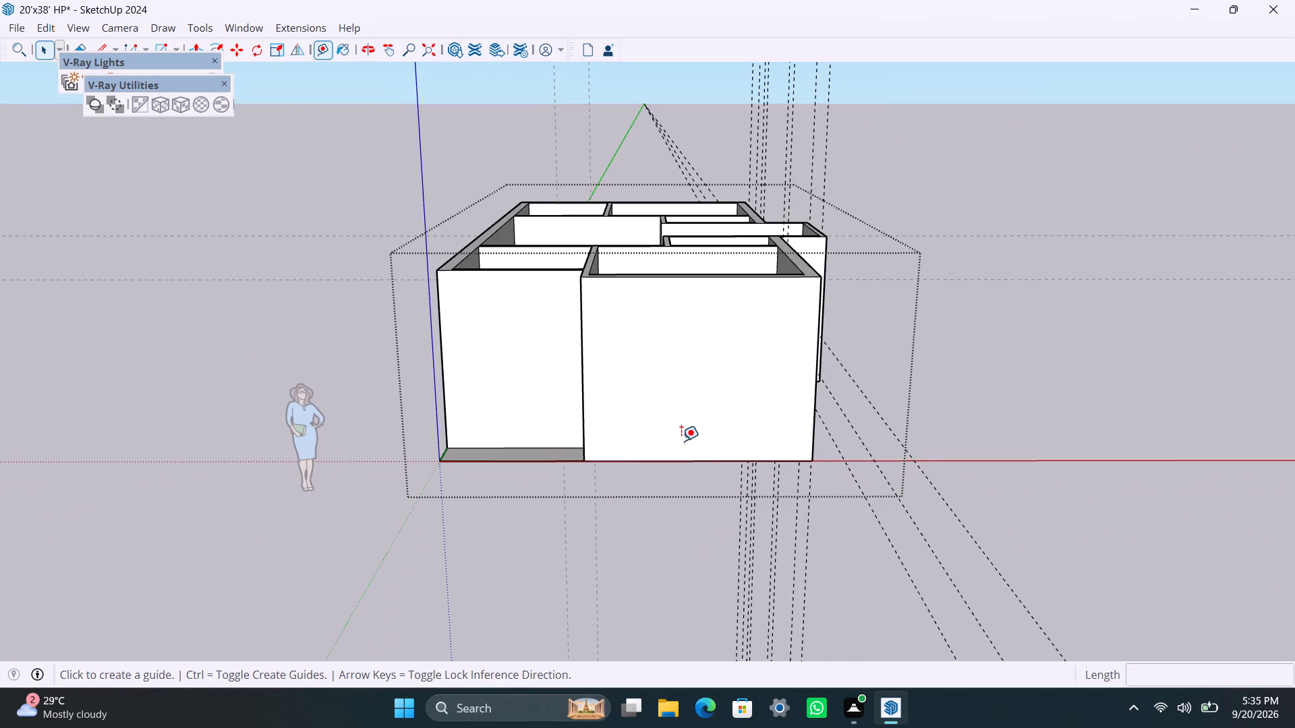
left_click(584, 354)
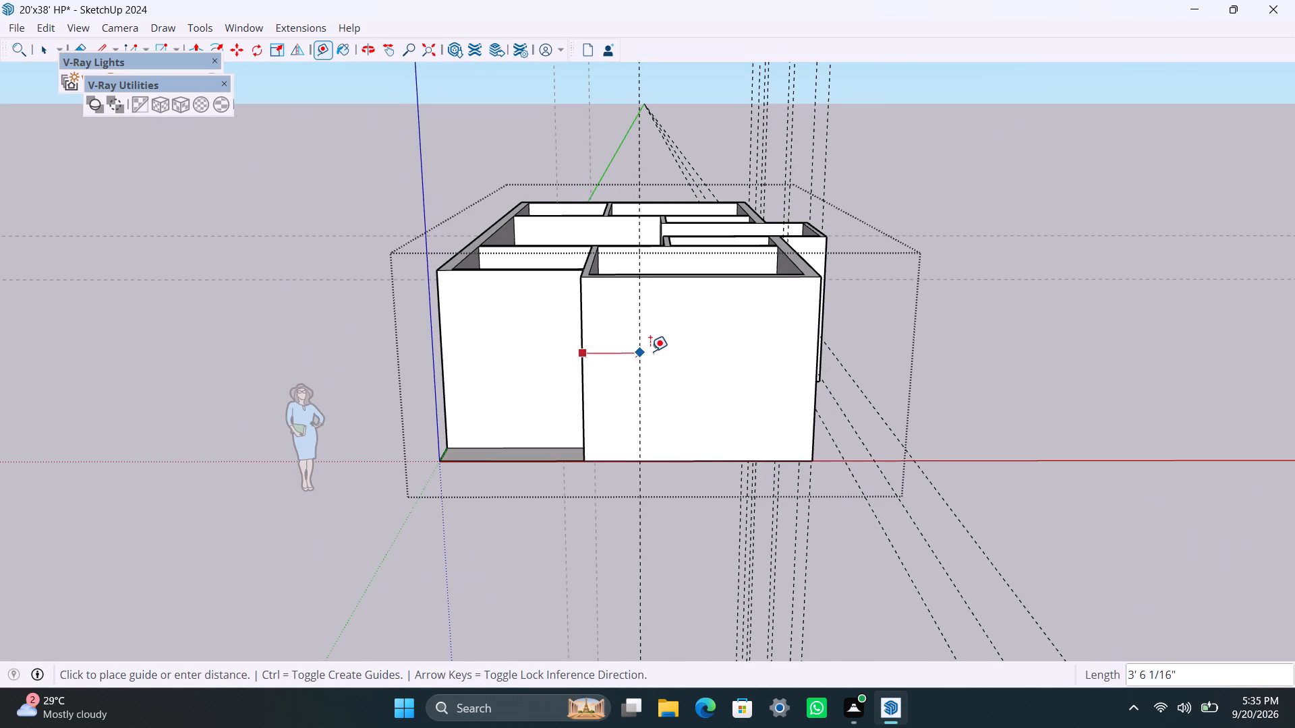
left_click(650, 351)
left_click(651, 344)
type("5'")
key("Return")
Place a horizontal guide 3' below the end wall's top edge and another 4' below that guide.
left_click(720, 280)
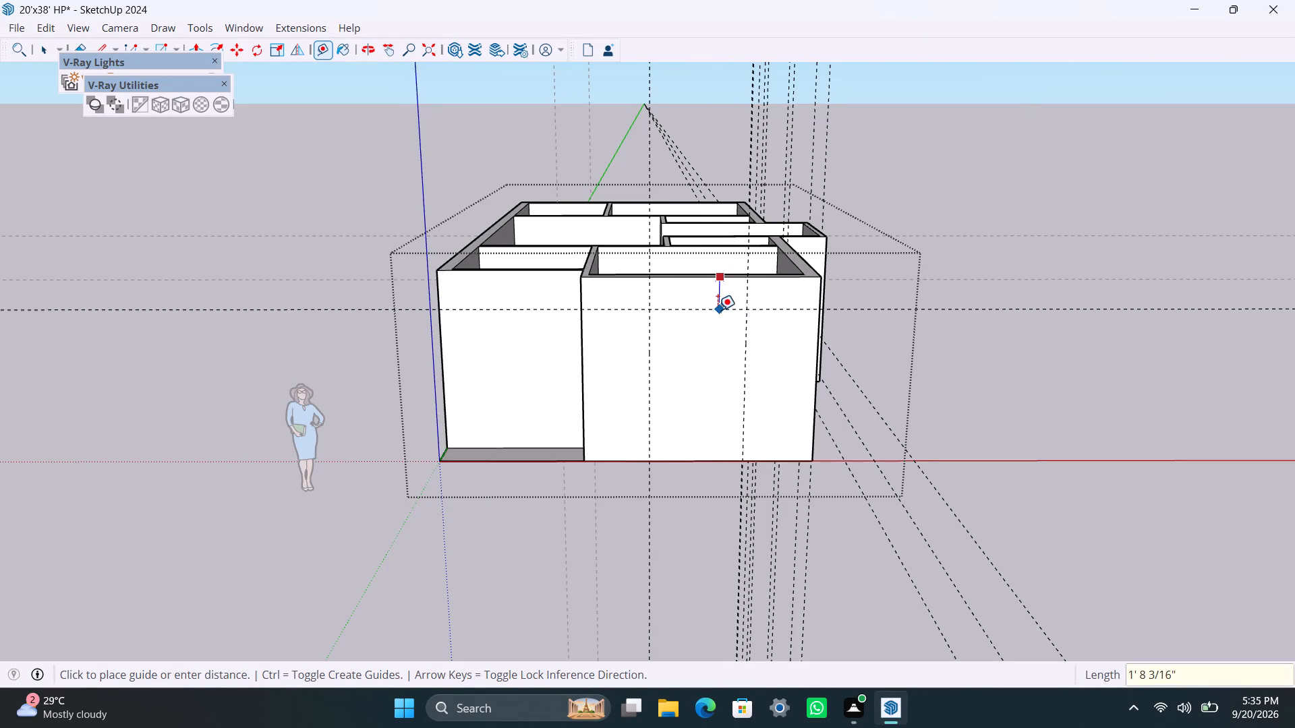
type("3'")
key("Return")
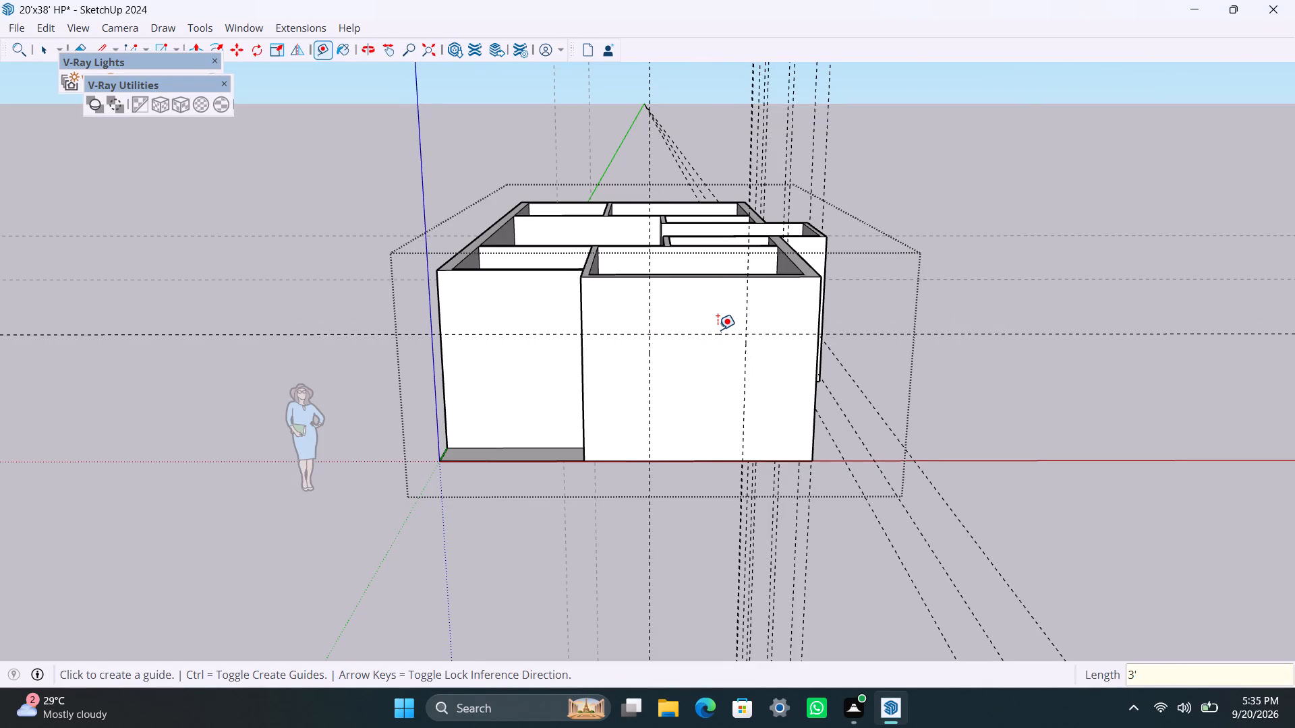
left_click(716, 338)
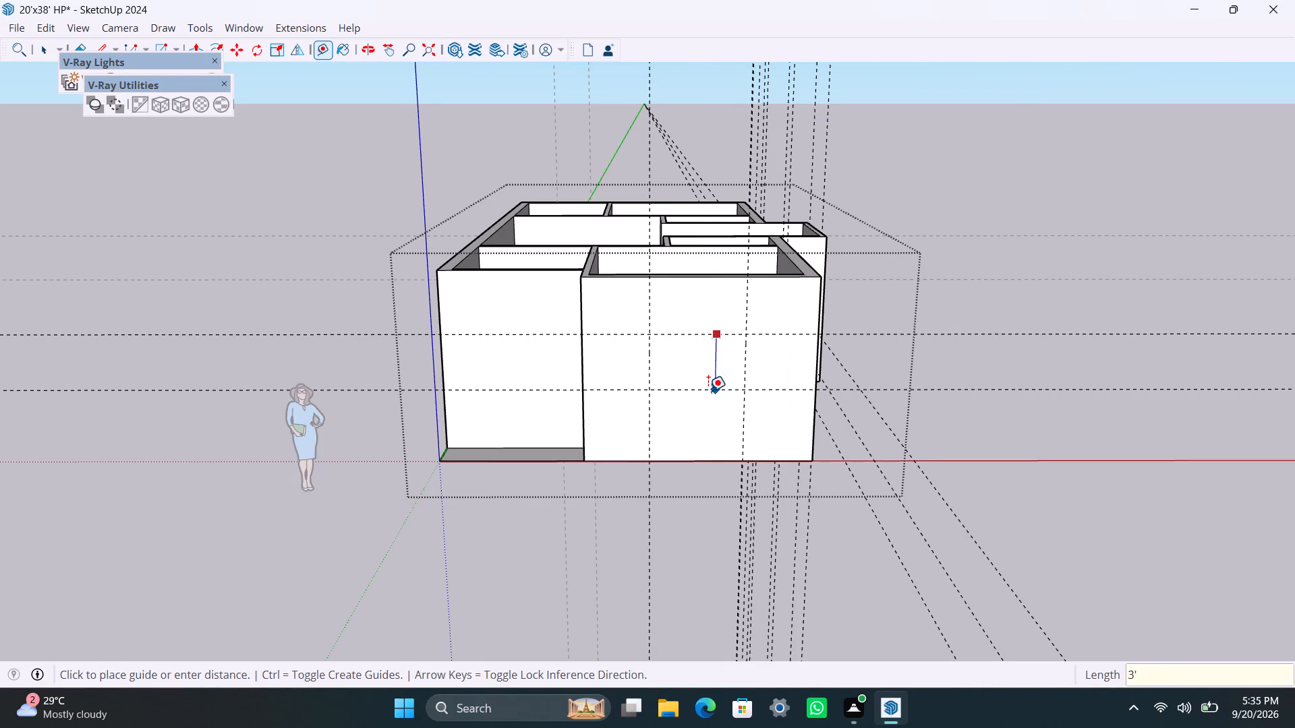
type("4'")
key("Return")
key("space")
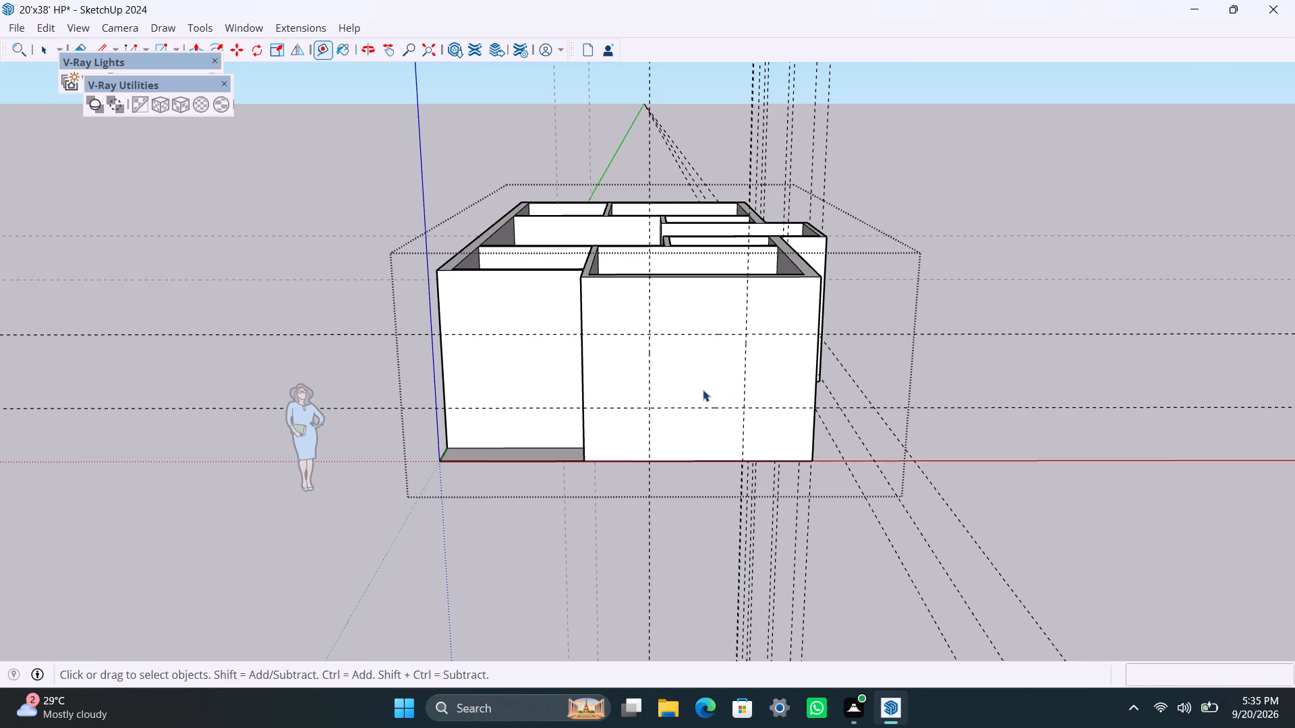
Draw a 5' x 4' rectangle between the end wall's guides and push it through the wall as a window opening.
key("r")
left_click(651, 335)
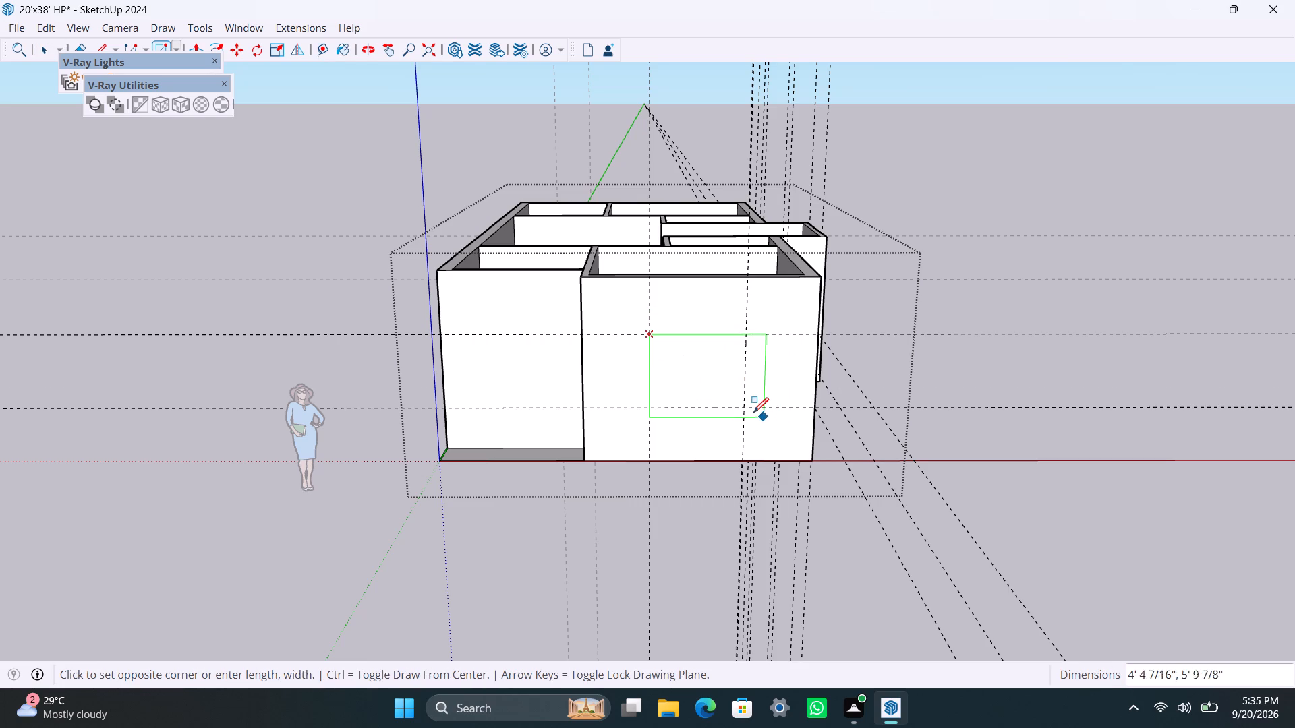
left_click(748, 408)
key("space")
left_click(708, 384)
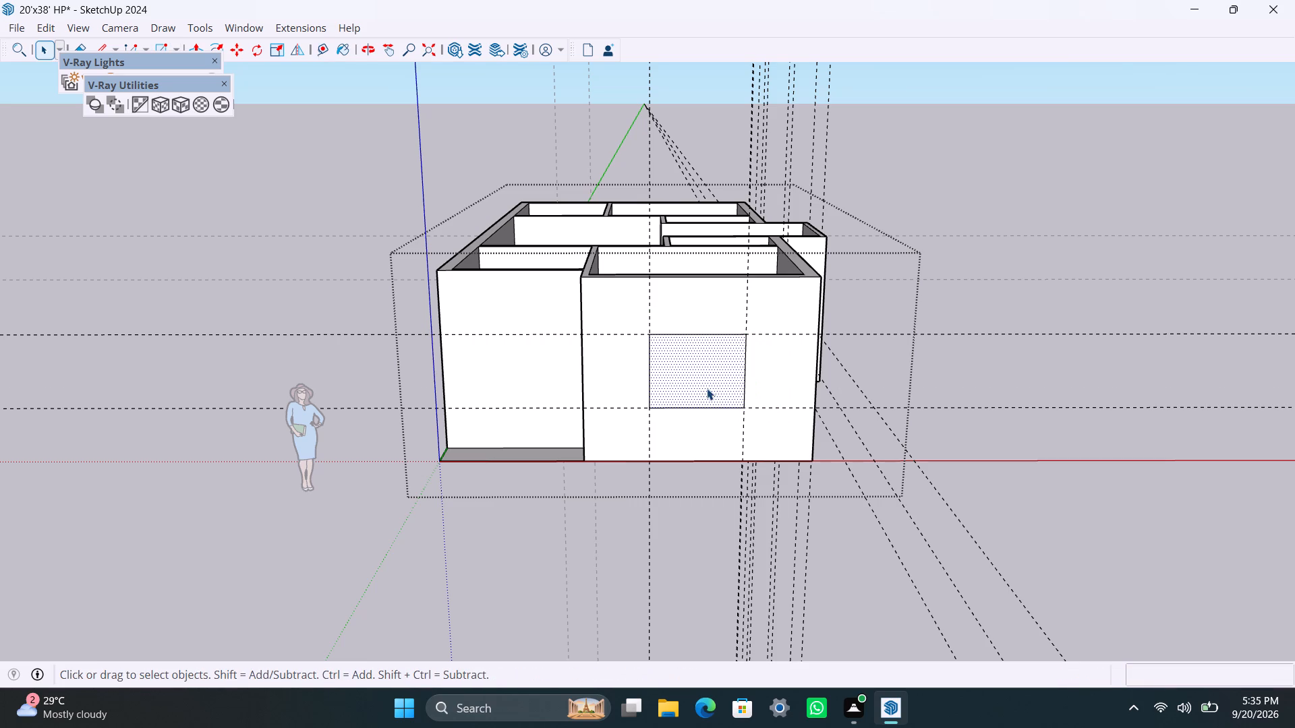
key("p")
left_click(706, 388)
left_click(687, 367)
key("space")
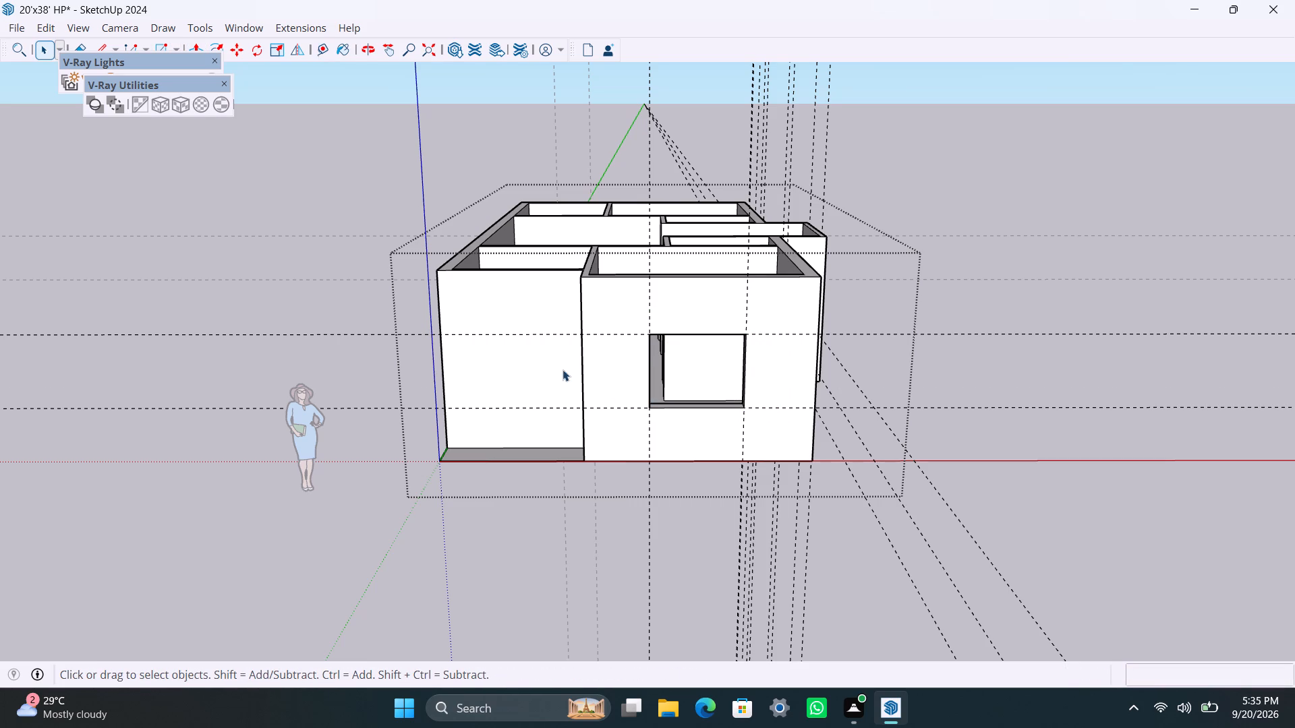
Place a vertical guide on the recessed wall beside the end window, 1' from the recess's inner corner.
scroll(525, 377, "down", 4)
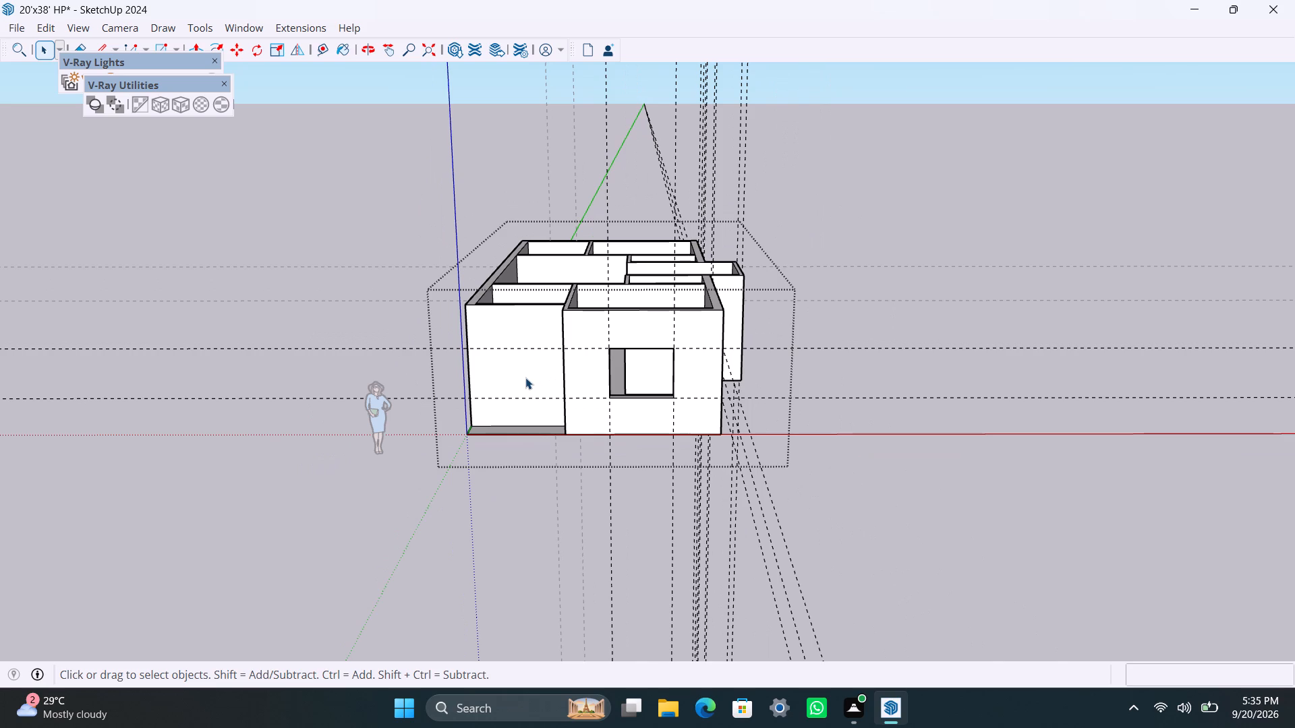
scroll(520, 371, "down", 3)
scroll(517, 388, "up", 2)
middle_click_drag(519, 385, 532, 385)
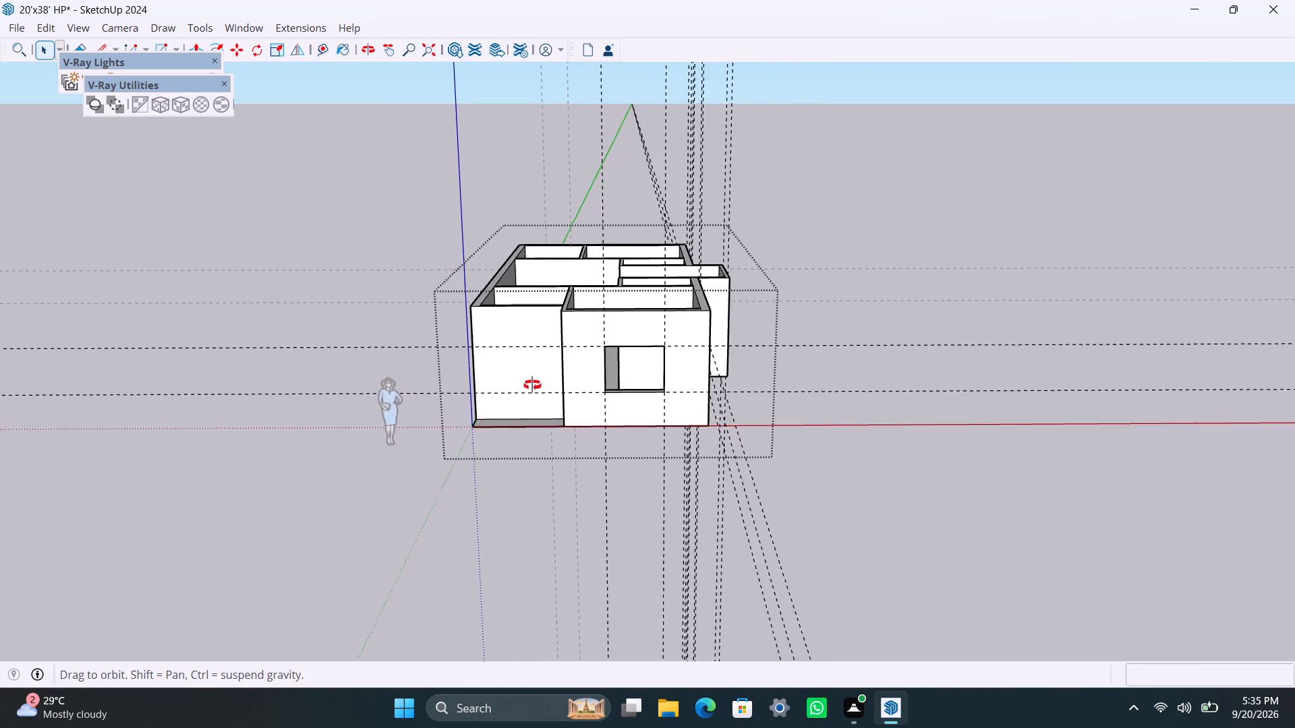
middle_click_drag(532, 385, 581, 395)
scroll(579, 395, "up", 3)
middle_click_drag(559, 390, 578, 394)
scroll(575, 394, "up", 4)
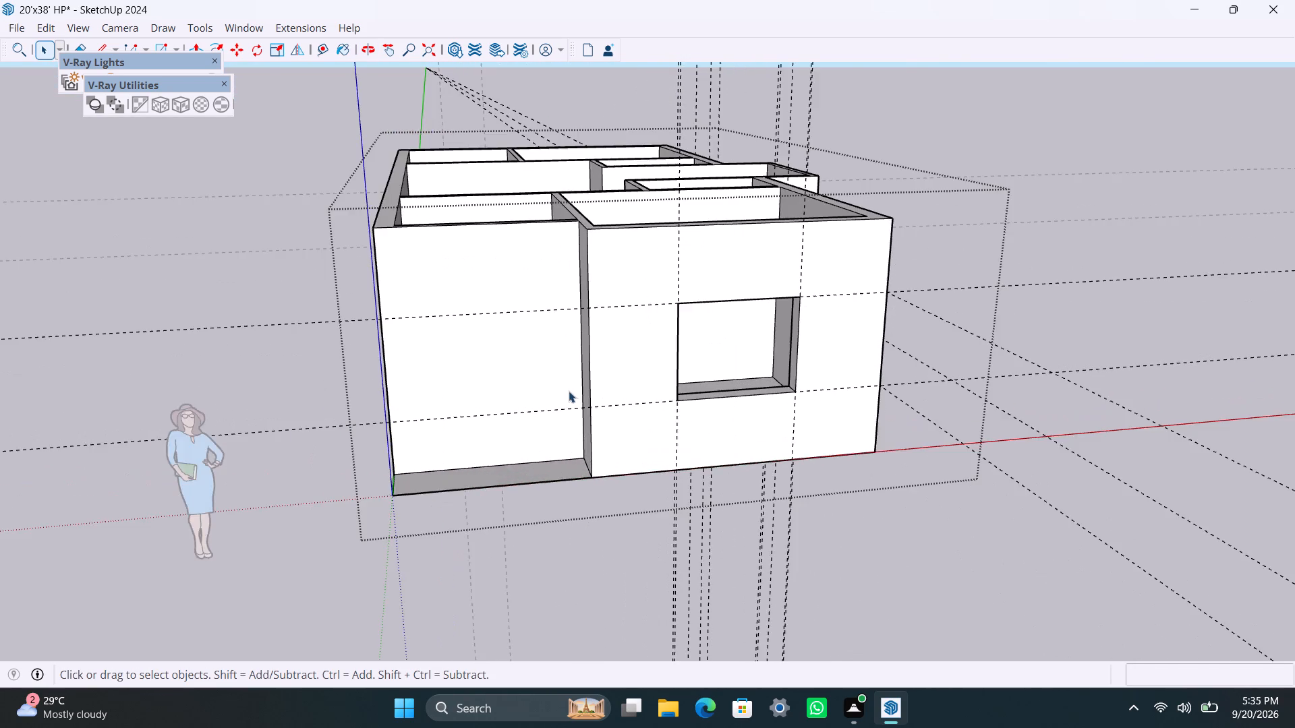
scroll(565, 390, "up", 3)
key("t")
left_click(586, 355)
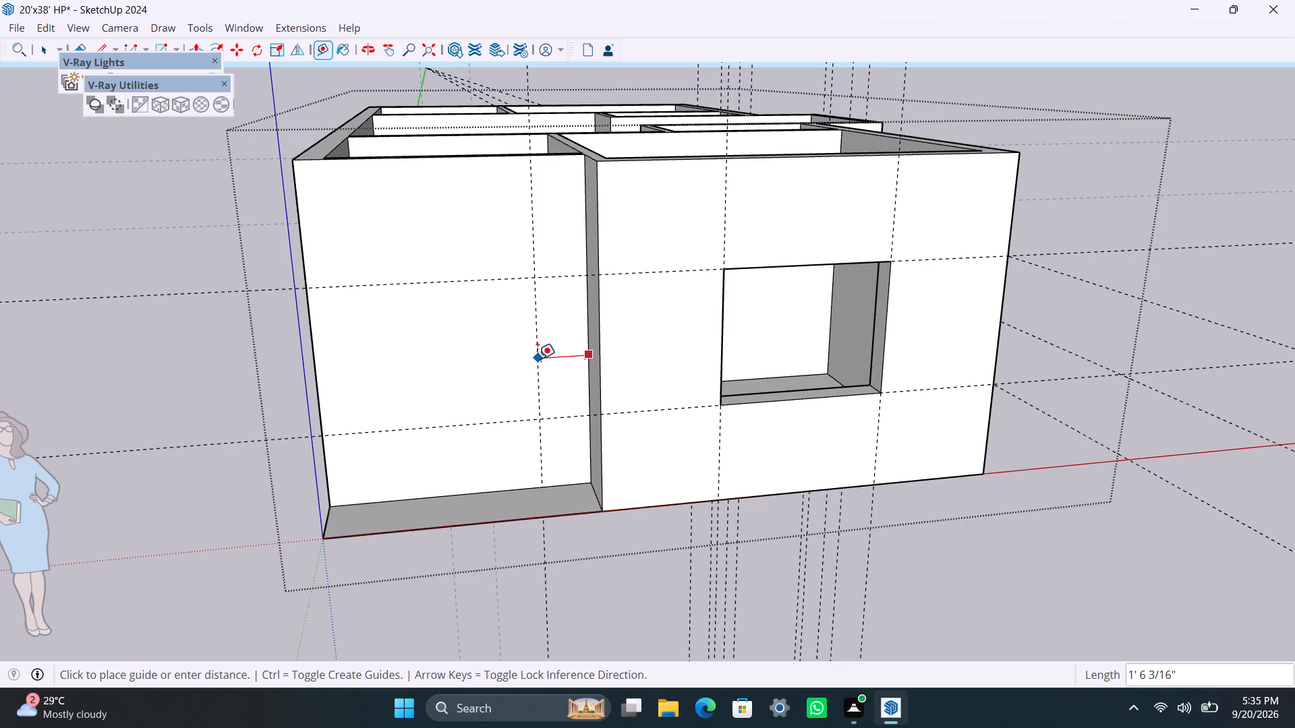
type("1'")
key("Return")
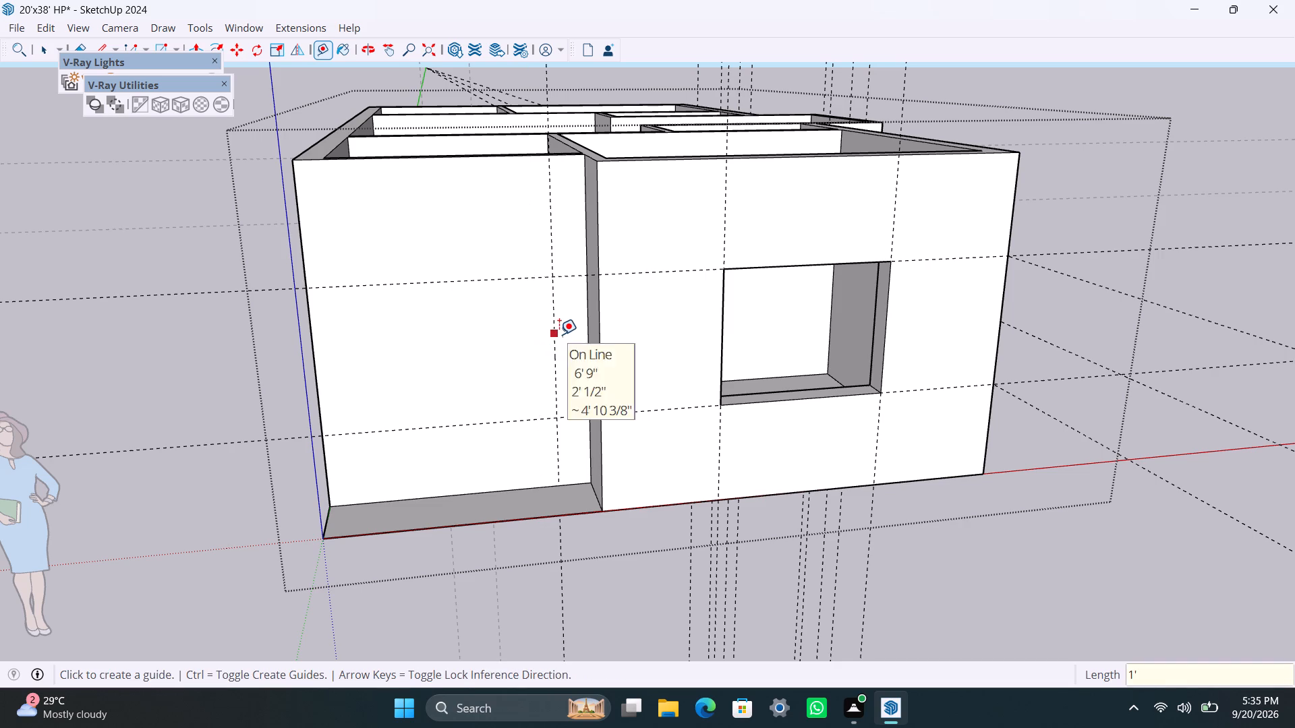
Place a second vertical guide on the recessed wall, 3' from the first and farther from the inner corner.
left_click(560, 334)
key("space")
key("t")
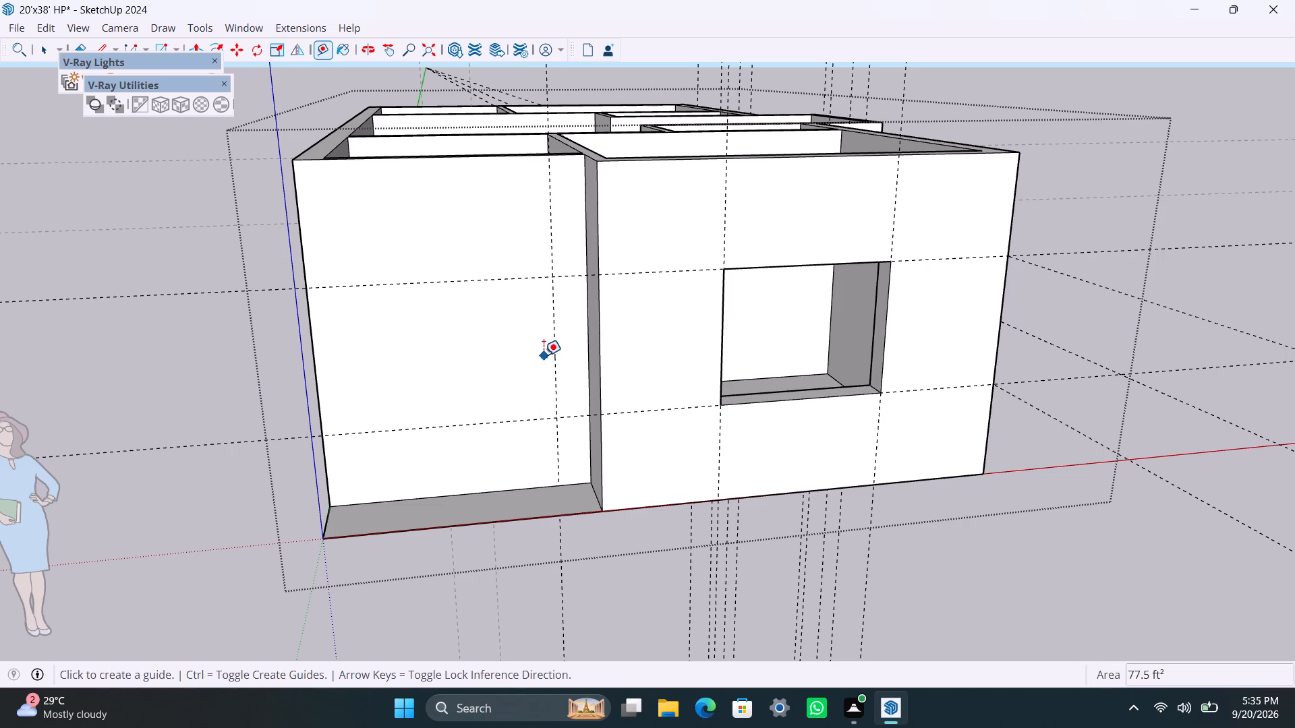
left_click_drag(554, 334, 545, 336)
type("3'")
key("Return")
key("space")
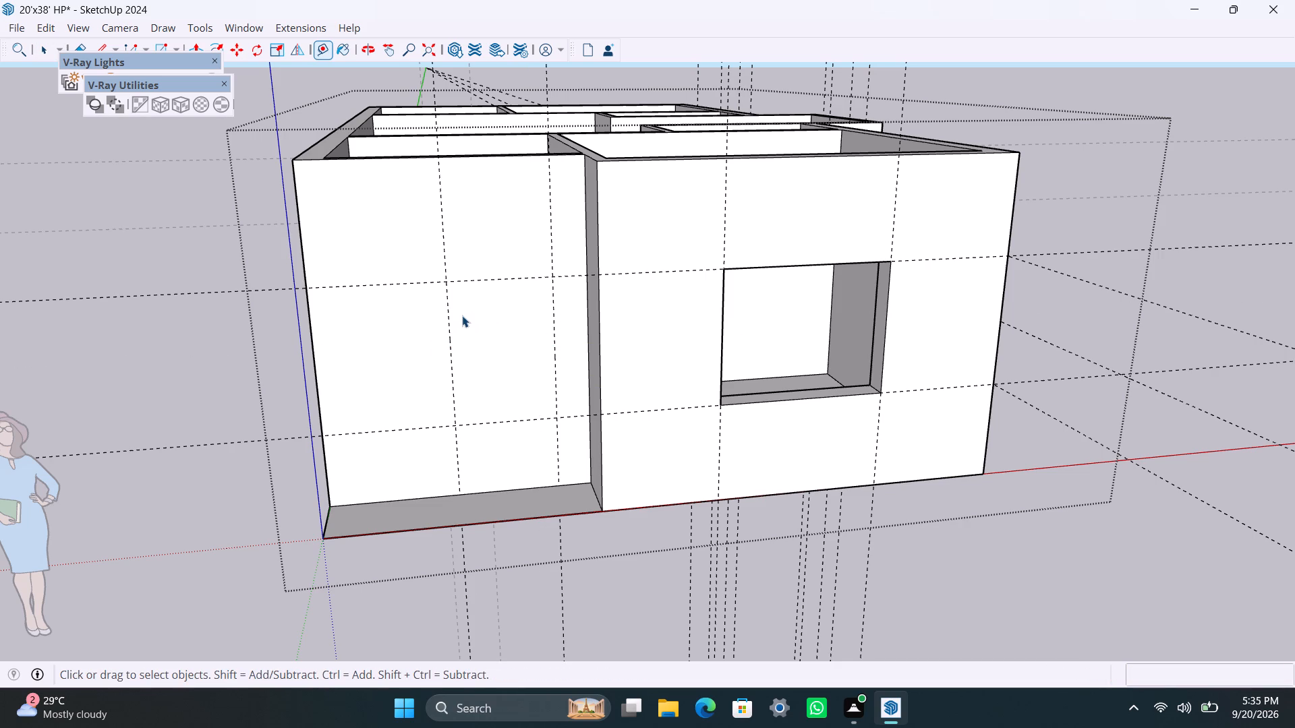
Place a horizontal guide 3' below the top edge of the recessed wall.
key("t")
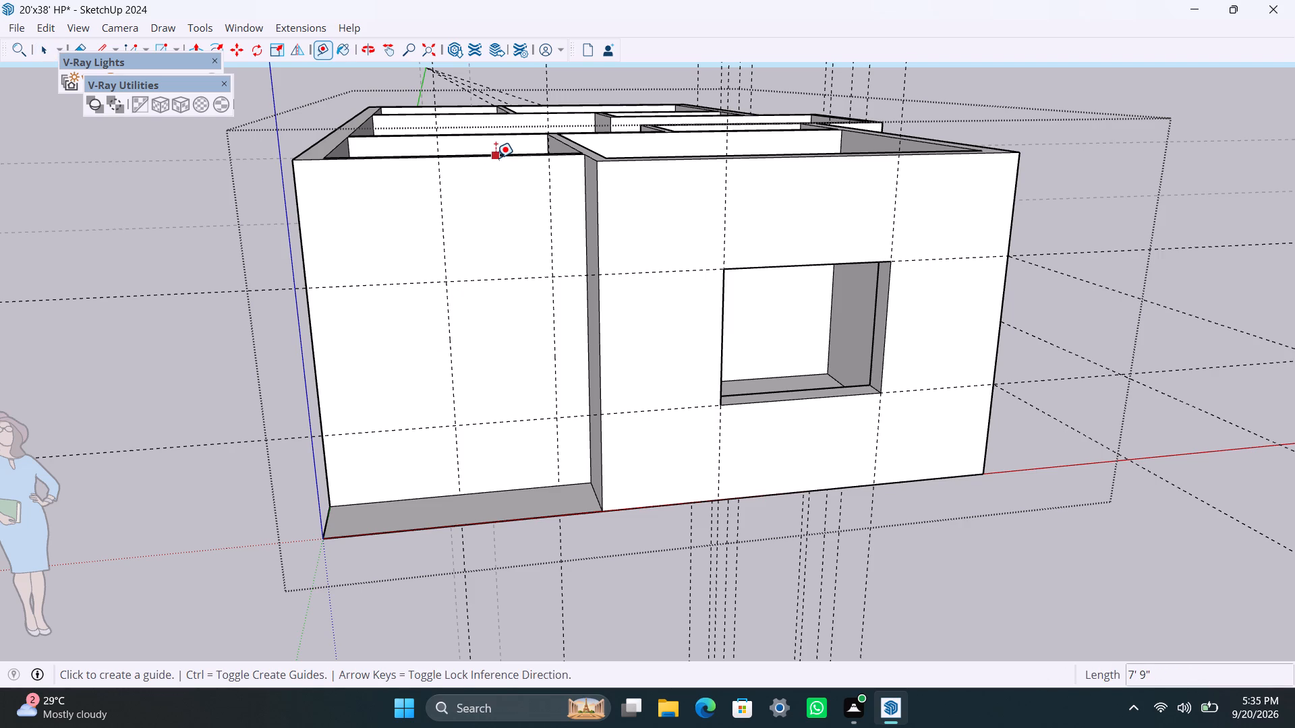
left_click(496, 158)
type("3'")
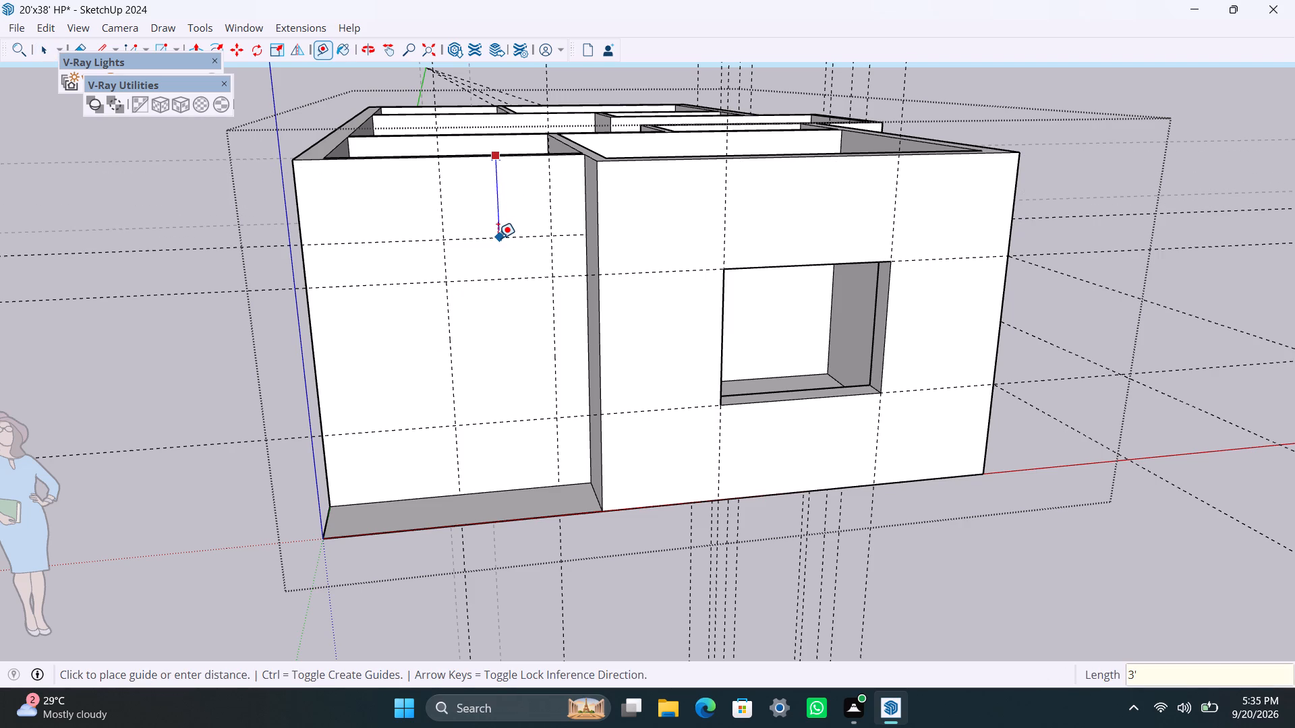
key("Return")
key("space")
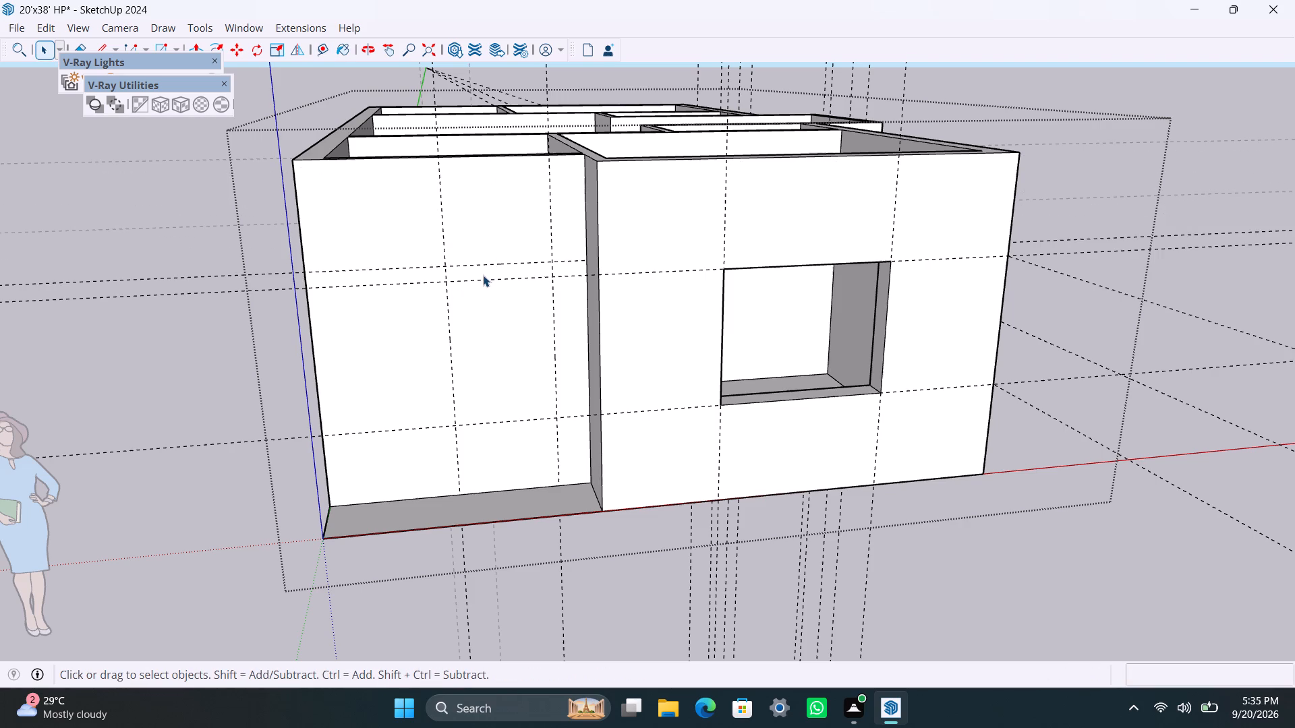
Draw a 3' x 7' door rectangle on the recessed wall, from the new horizontal guide down to the floor.
key("r")
left_click_drag(444, 267, 447, 279)
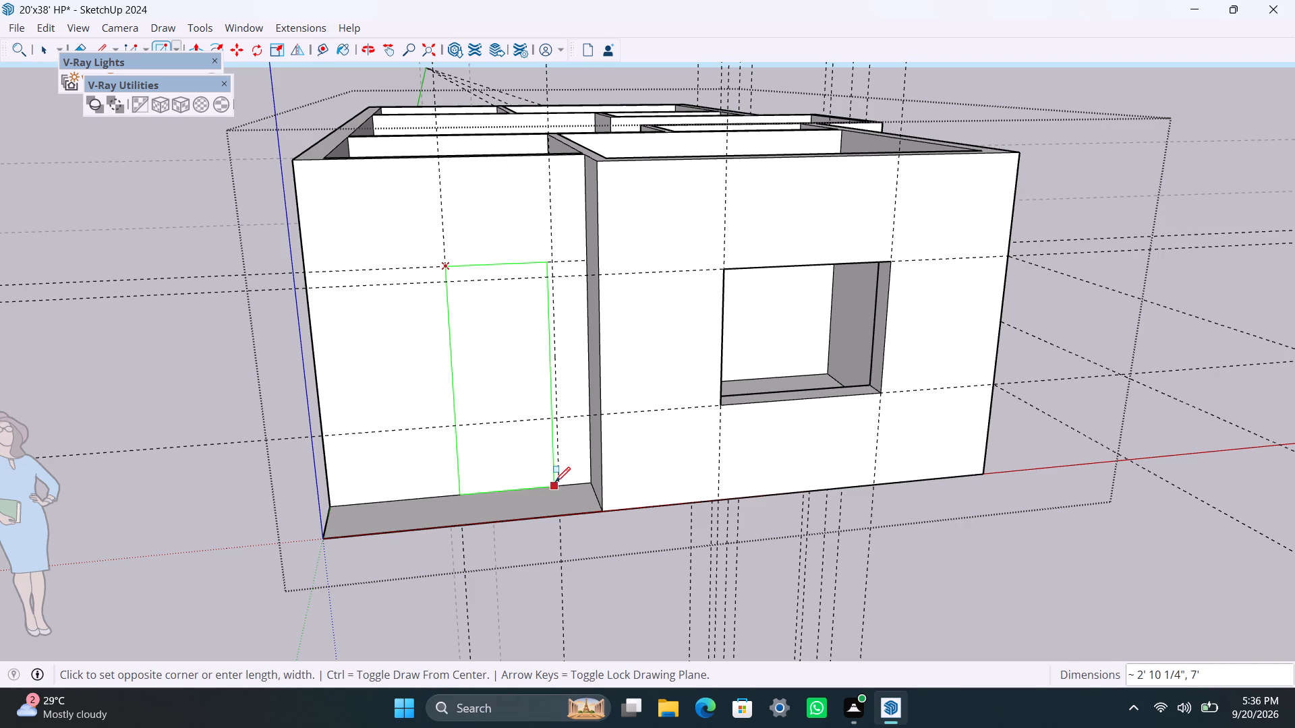
left_click(556, 482)
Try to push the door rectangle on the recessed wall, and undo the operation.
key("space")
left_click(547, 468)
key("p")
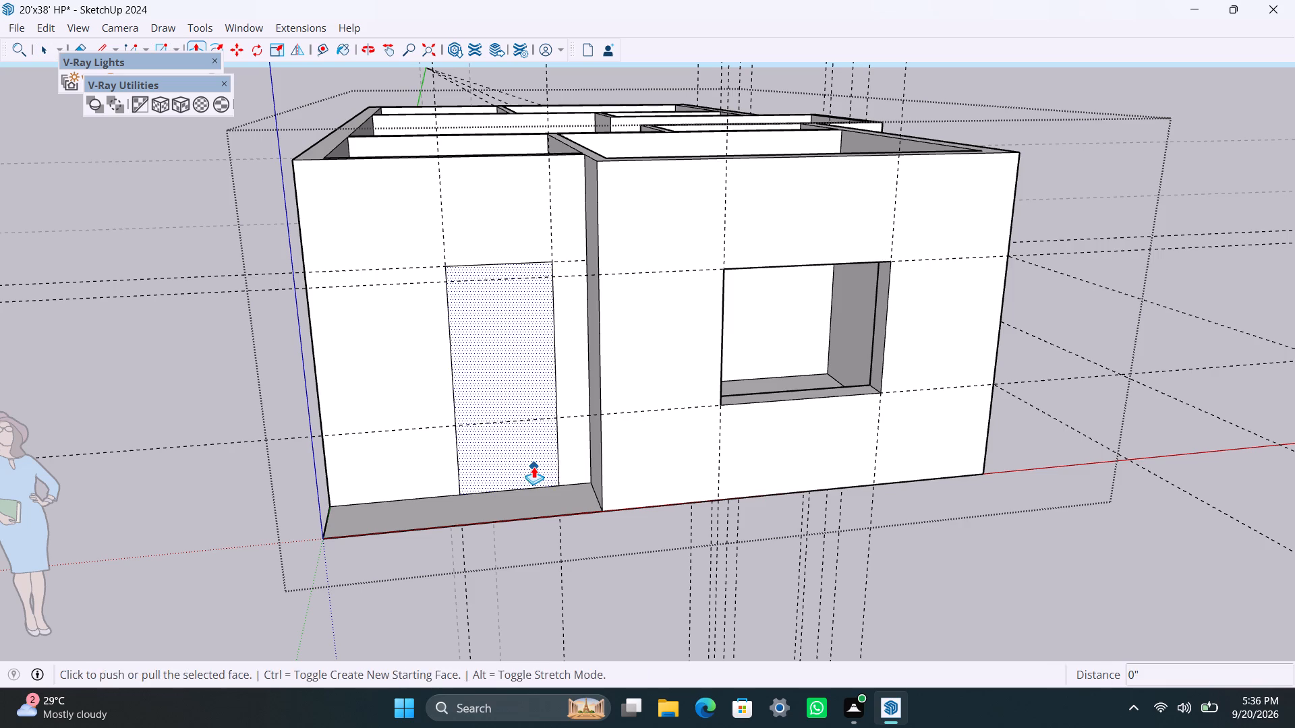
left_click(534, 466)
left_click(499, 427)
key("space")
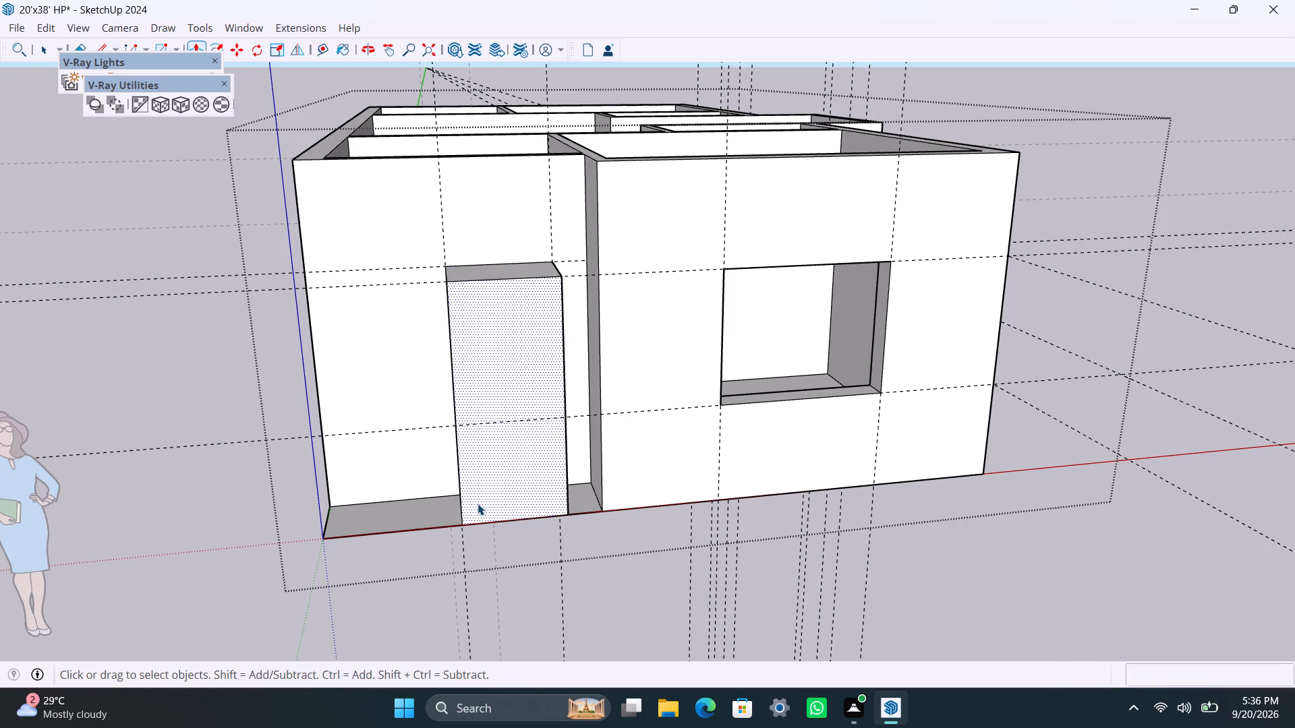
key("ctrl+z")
Push the door rectangle 4 1/2" through the recessed wall to open the doorway.
left_click(495, 465)
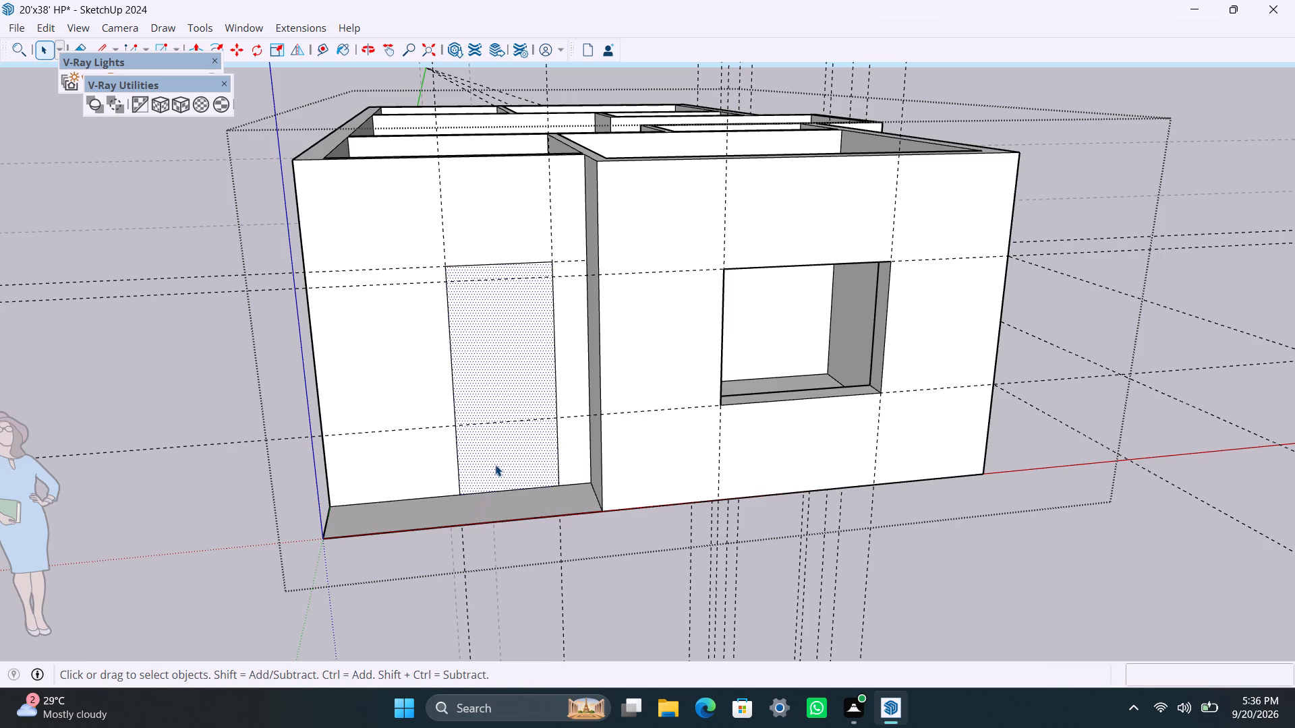
key("p")
left_click(495, 464)
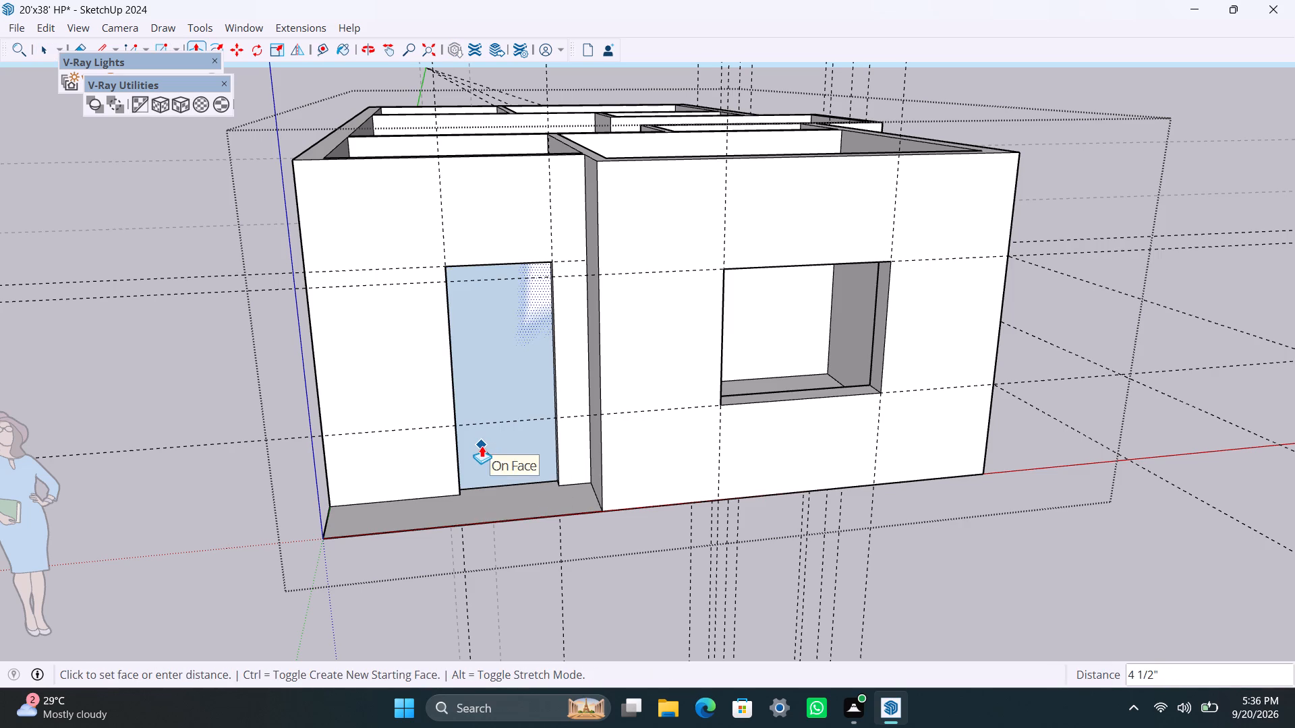
left_click(482, 446)
scroll(415, 455, "down", 6)
scroll(417, 397, "up", 3)
key("space")
scroll(497, 498, "up", 4)
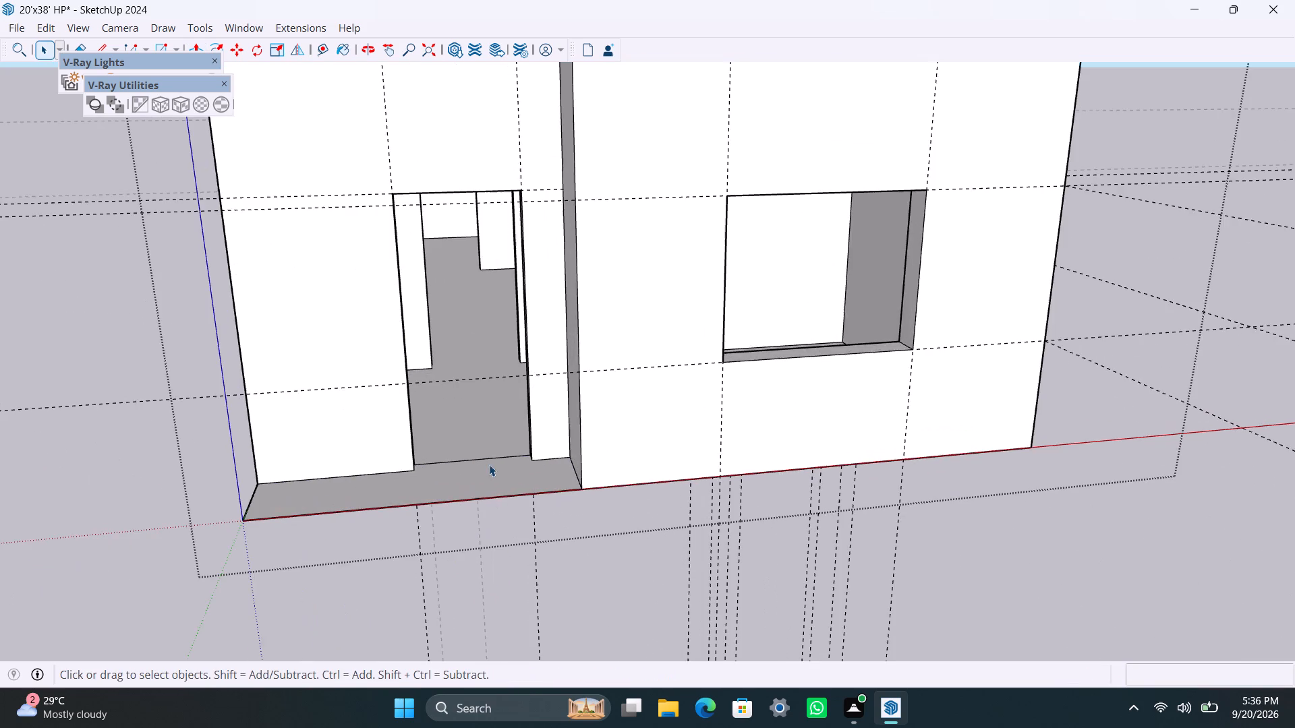
Delete the leftover floor edge across the doorway opening in the recessed wall.
middle_click_drag(484, 469, 458, 541)
scroll(494, 437, "up", 5)
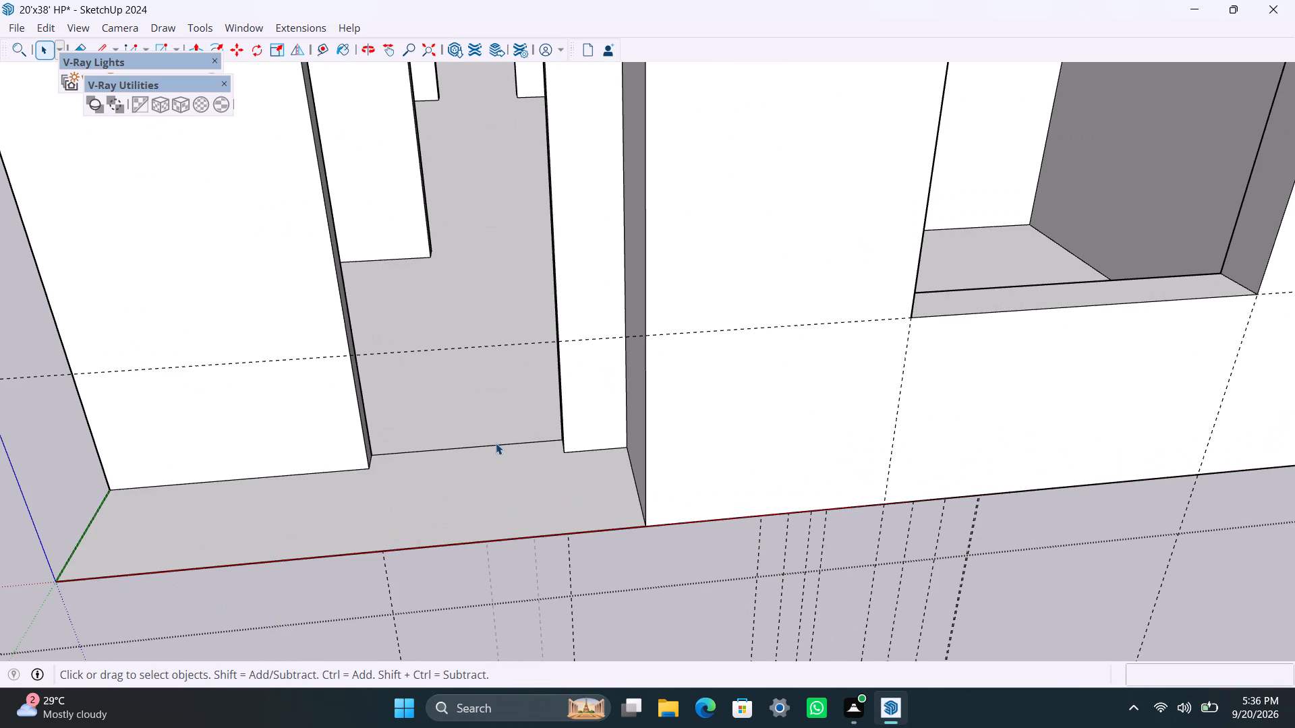
left_click(496, 444)
key("Delete")
Delete all construction guides from the model.
scroll(416, 299, "down", 4)
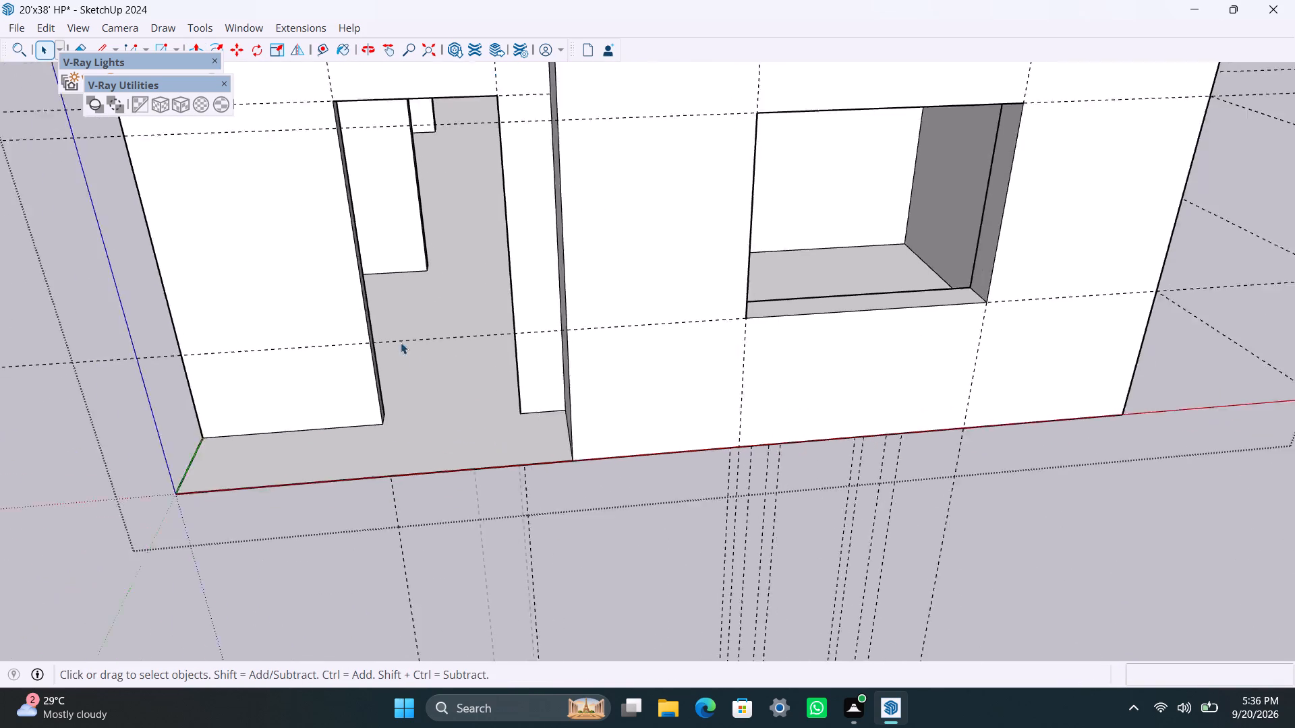
scroll(401, 342, "down", 13)
middle_click_drag(304, 372, 1023, 357)
scroll(753, 405, "down", 4)
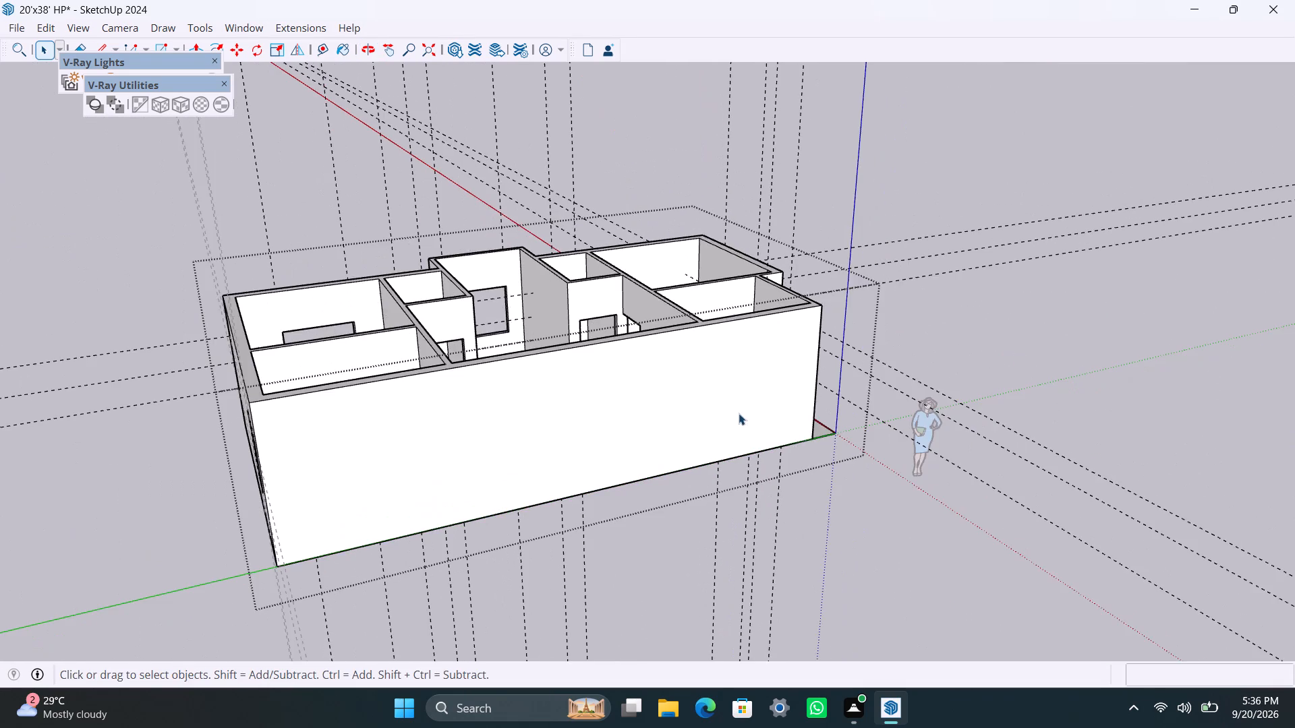
middle_click_drag(743, 414, 677, 424)
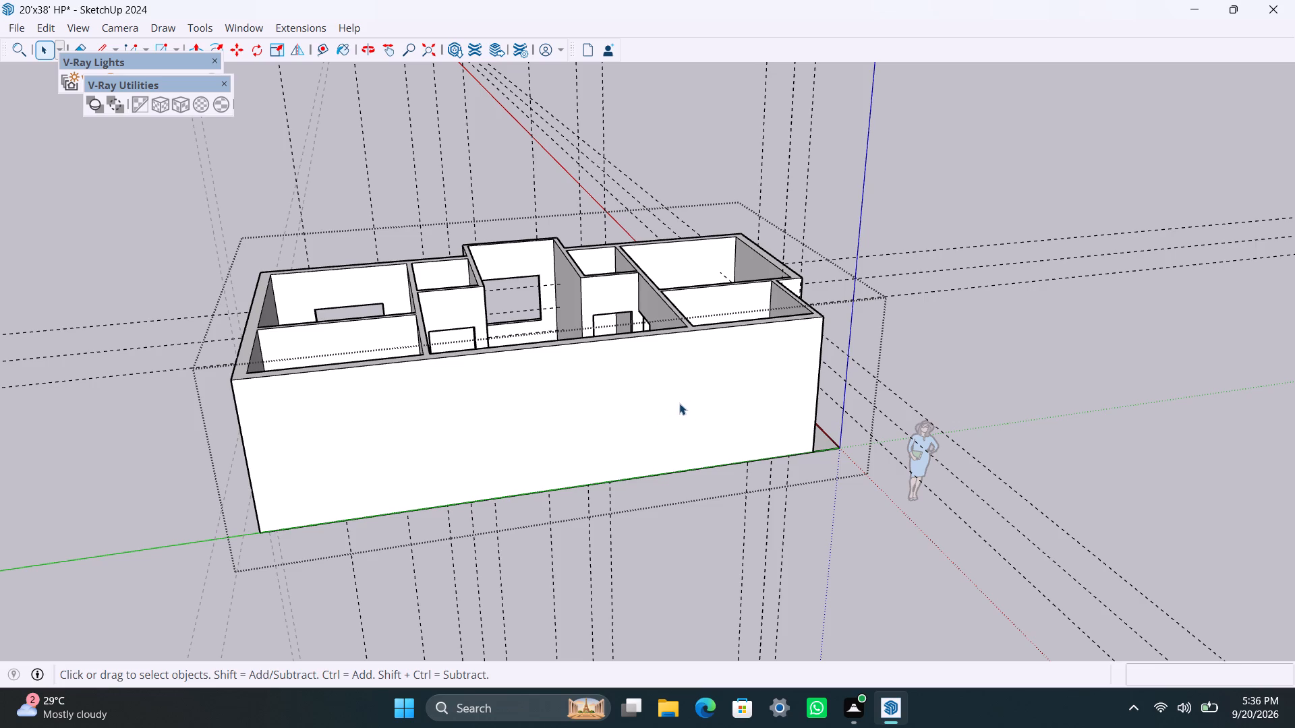
scroll(703, 410, "up", 2)
middle_click_drag(795, 431, 658, 448)
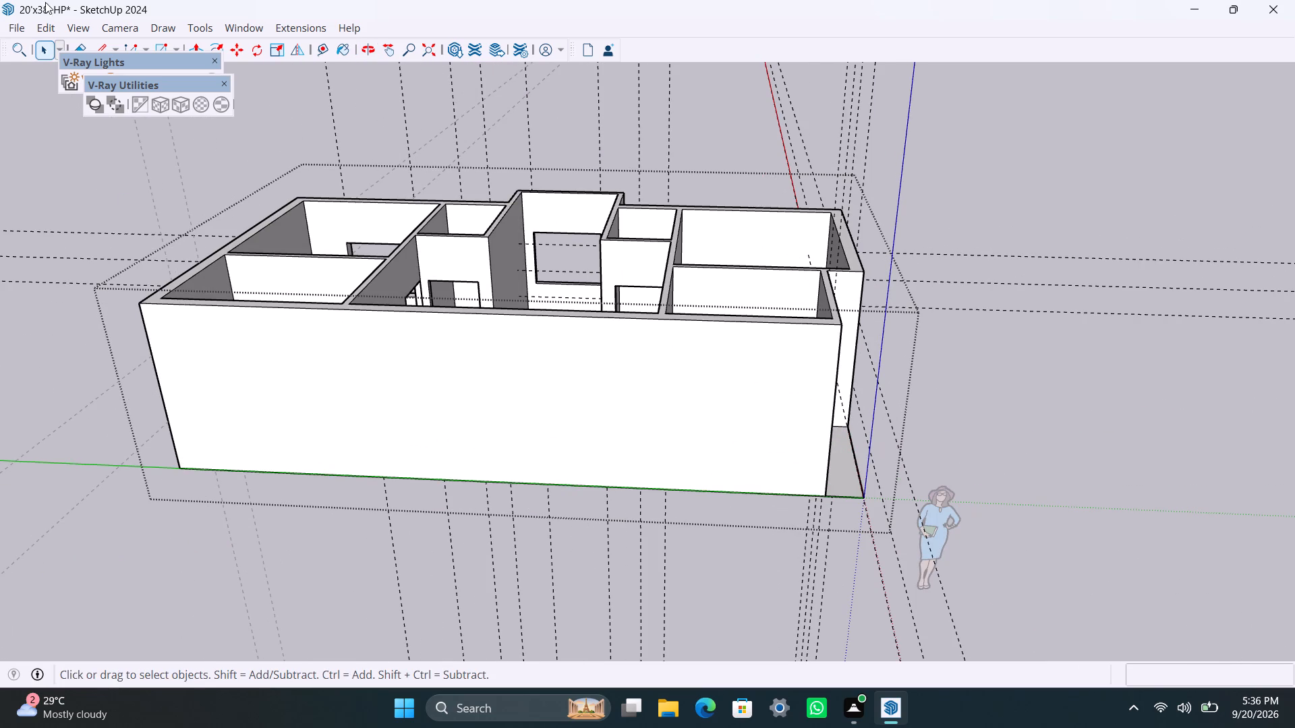
left_click(50, 25)
left_click(144, 199)
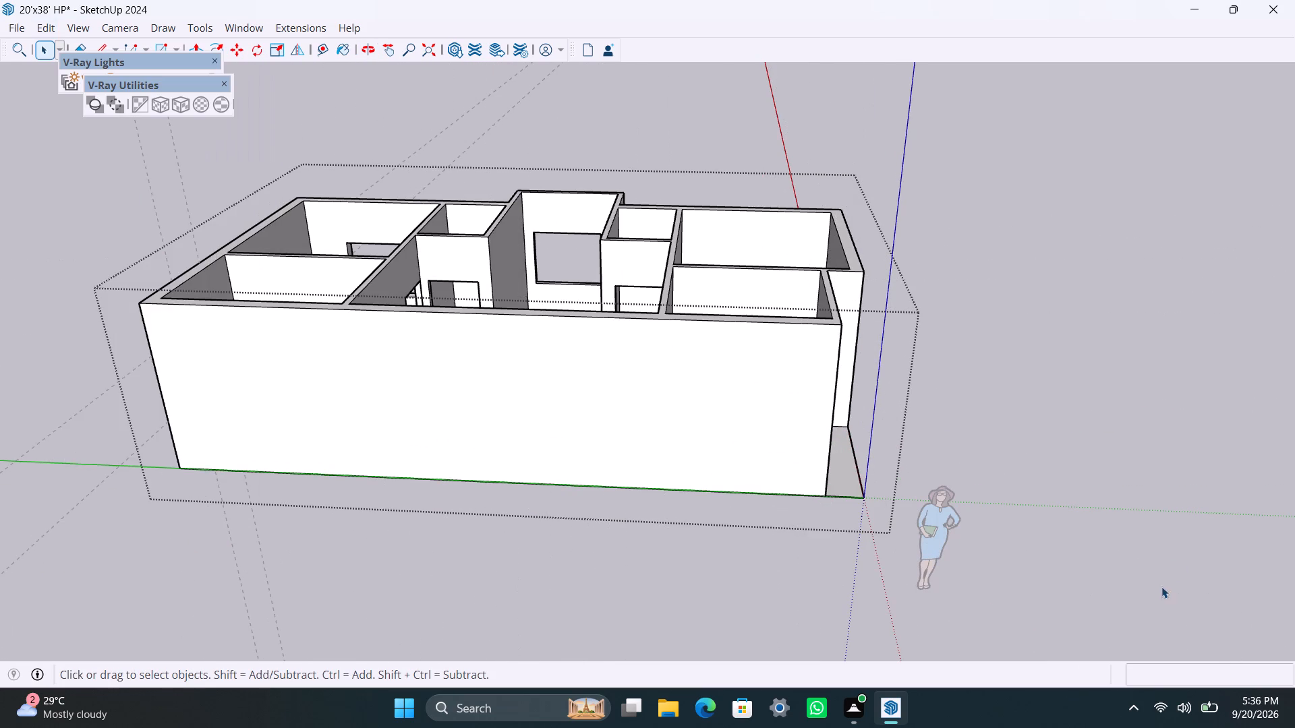
Place a vertical guide inward from the long side wall's edge nearest the recessed entrance, and a second guide 5' farther along.
scroll(1119, 630, "up", 3)
scroll(728, 431, "down", 4)
middle_click_drag(729, 435, 785, 479, "shift")
scroll(774, 444, "up", 3)
middle_click_drag(766, 446, 766, 406)
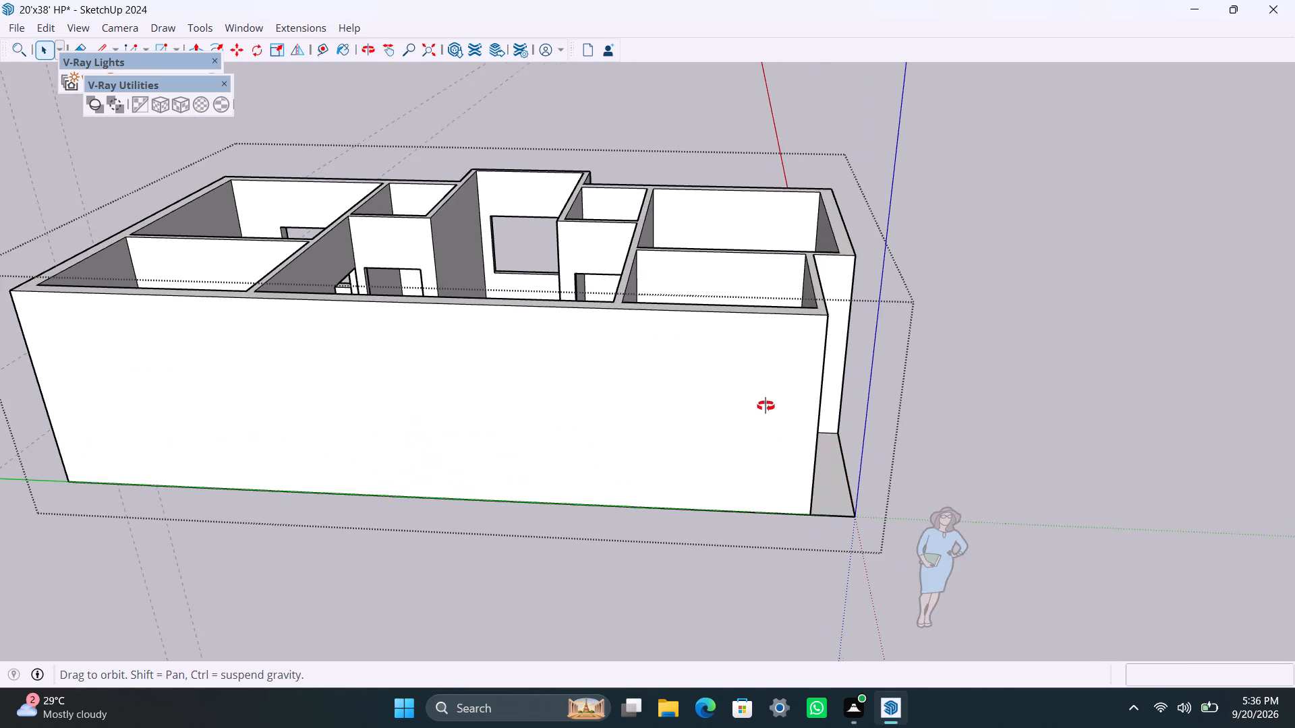
middle_click_drag(766, 406, 766, 366)
key("t")
scroll(833, 391, "up", 2)
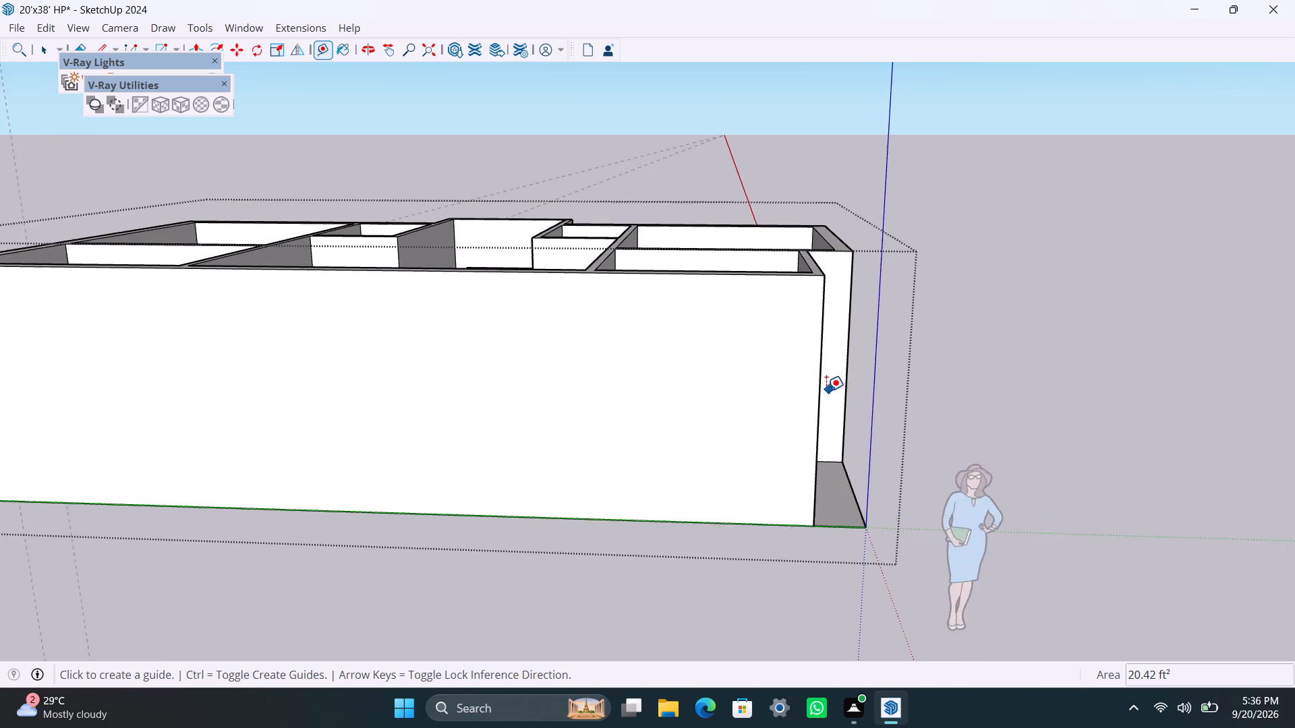
left_click(814, 377)
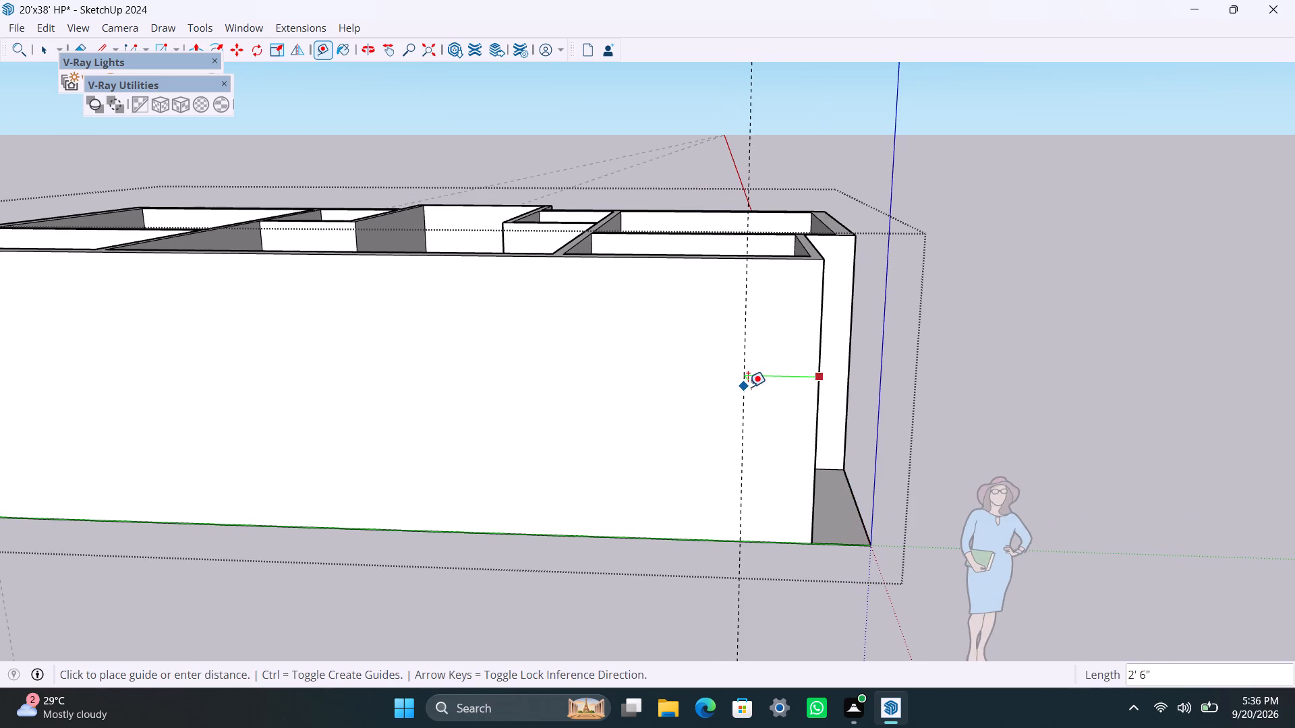
left_click(764, 358)
left_click(764, 352)
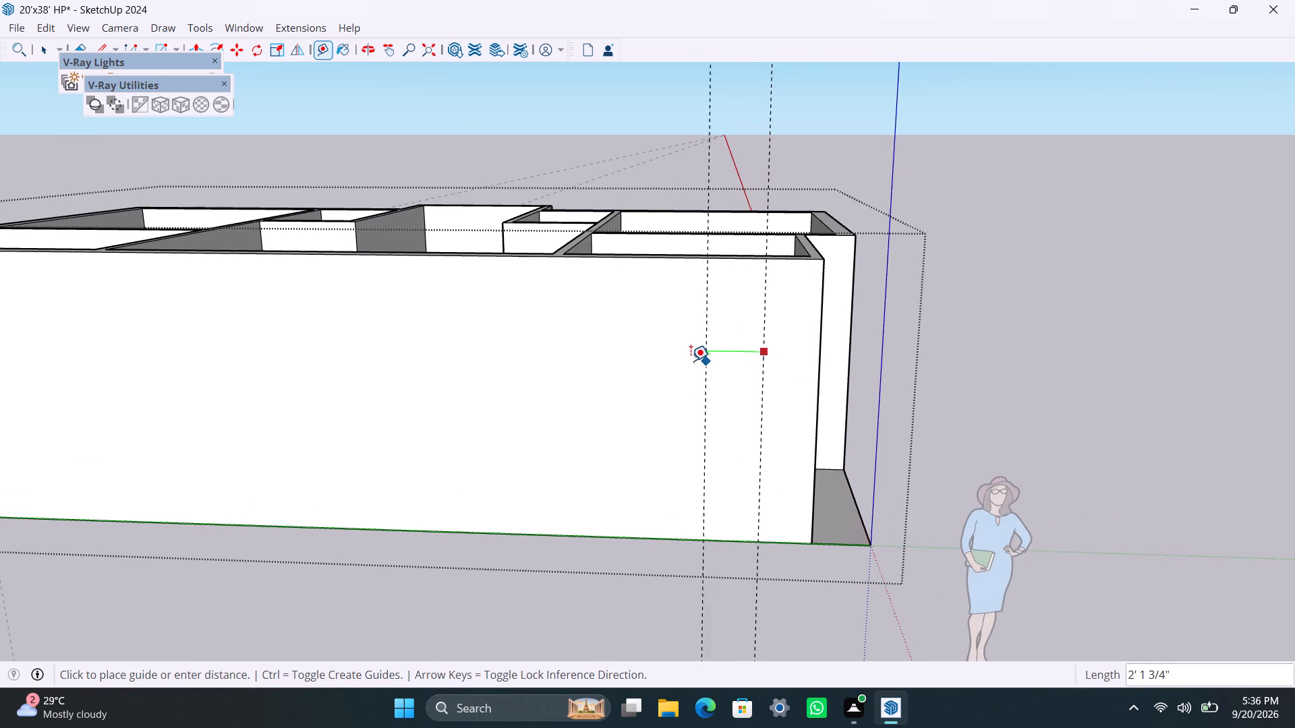
type("5'")
key("Return")
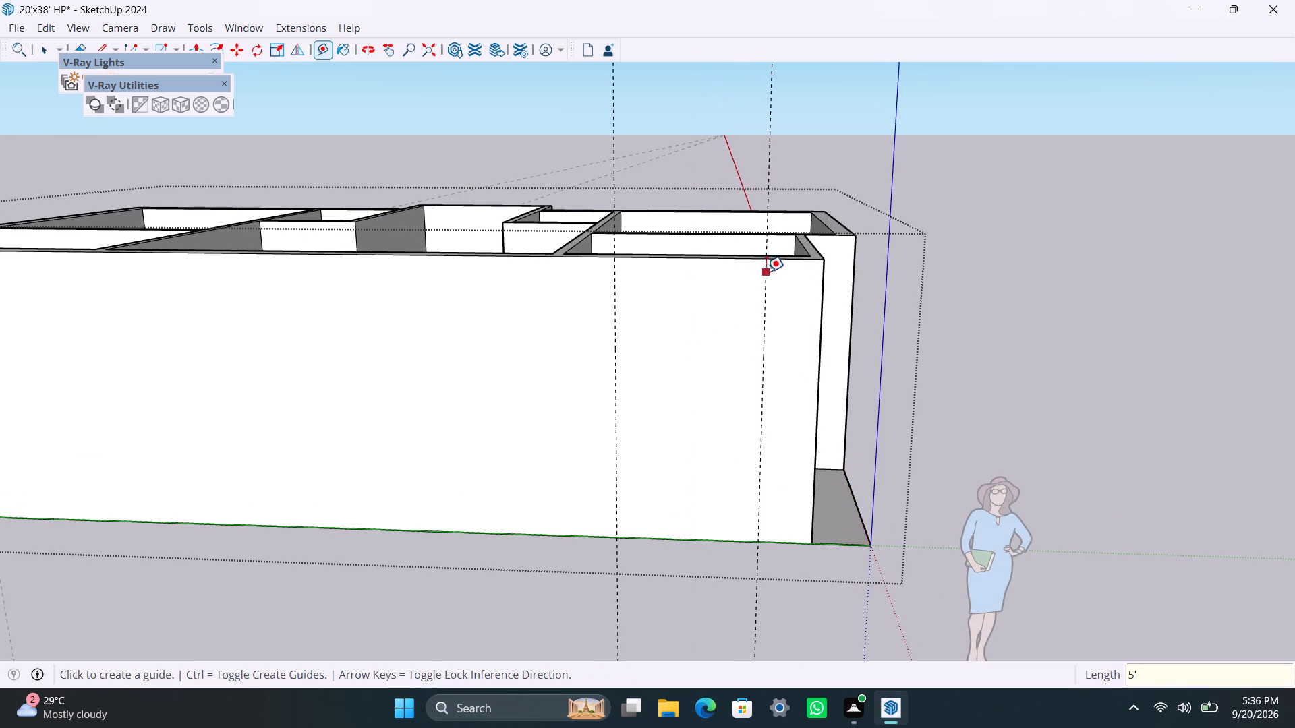
Place a horizontal guide 3' below the side wall's top edge and another 4' below that guide.
left_click(745, 261)
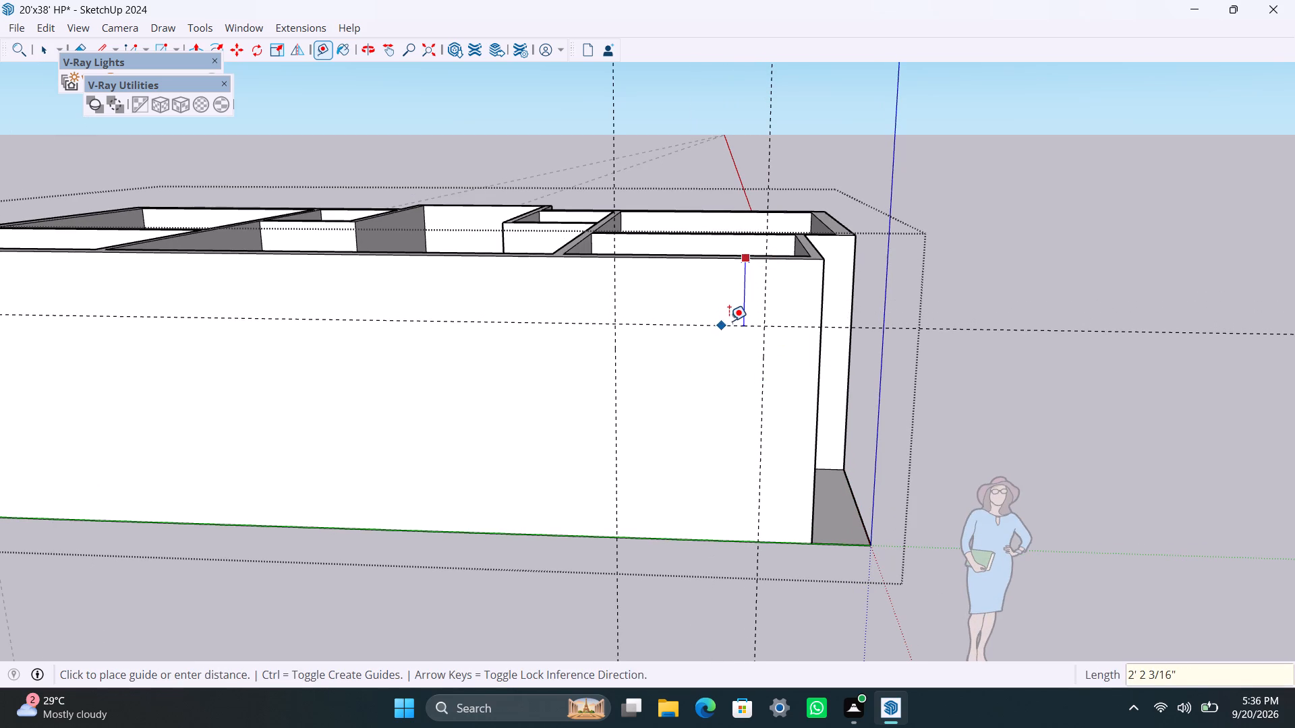
type("3'")
key("Return")
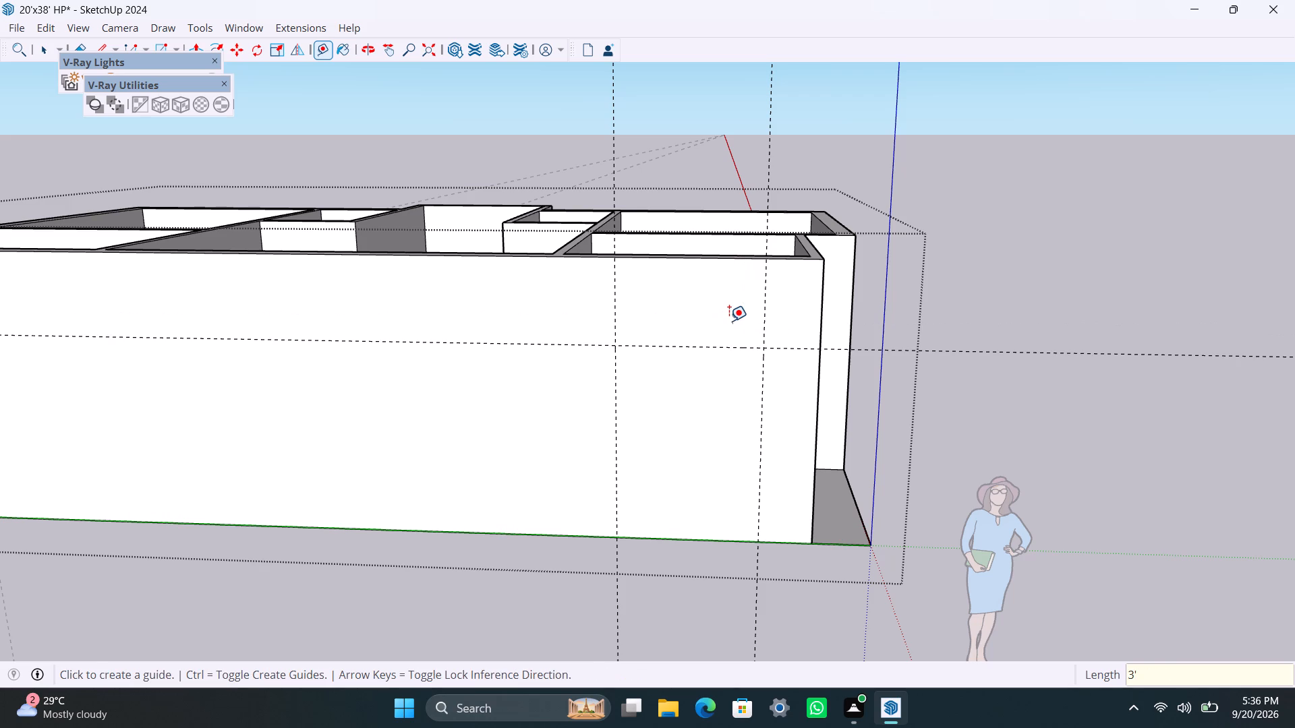
left_click(729, 351)
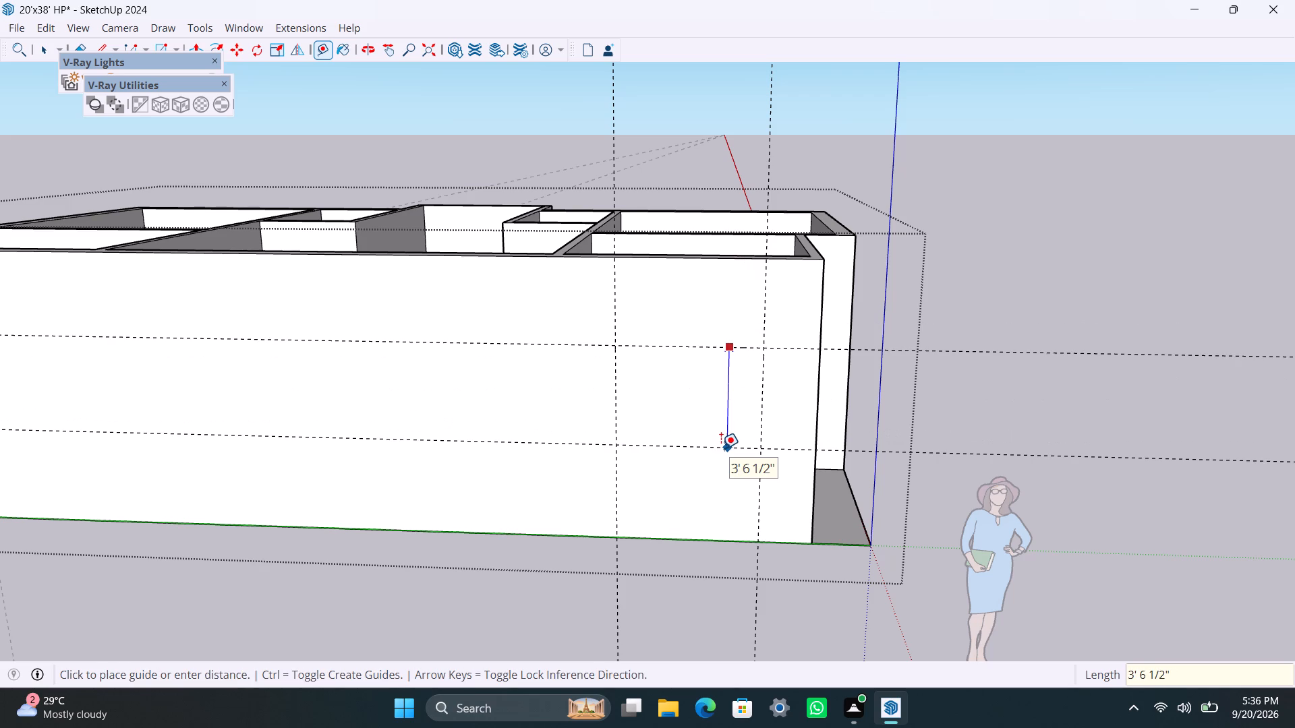
type("4'")
key("Return")
key("space")
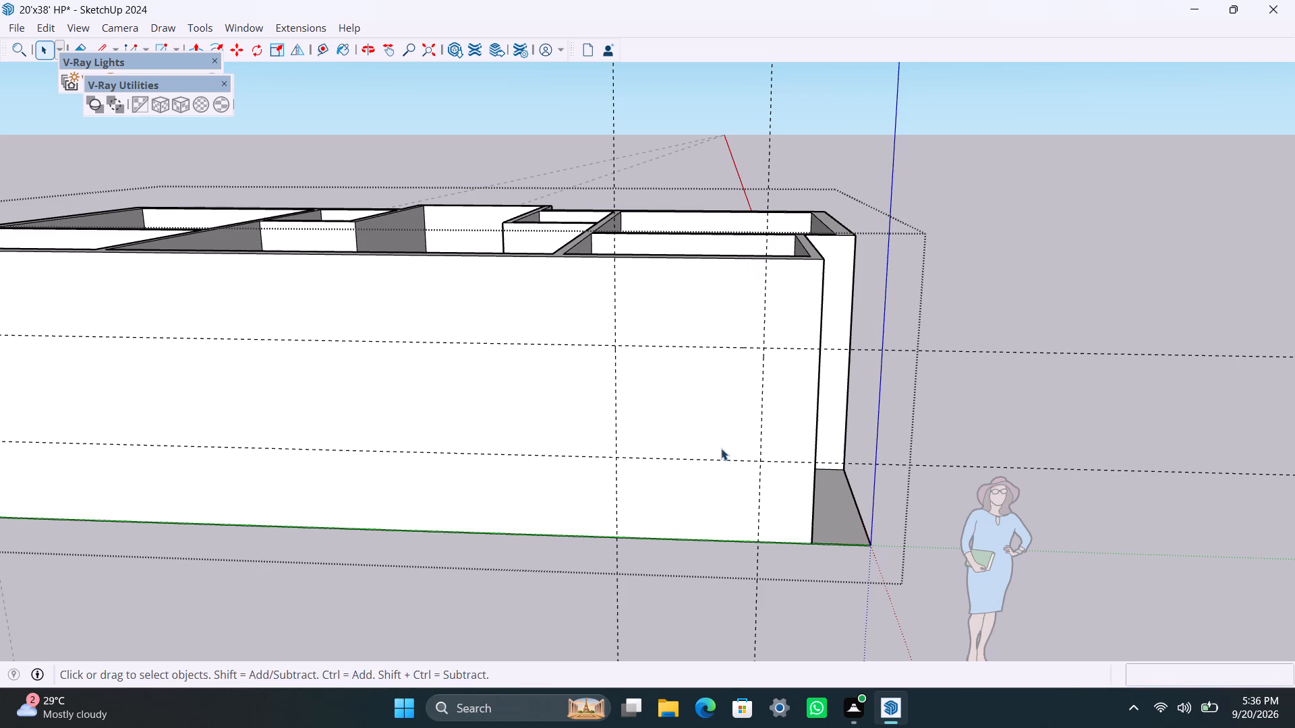
Draw a 5' x 4' window rectangle between the side wall's guides and push it 9" through to open the window.
key("r")
left_click(614, 348)
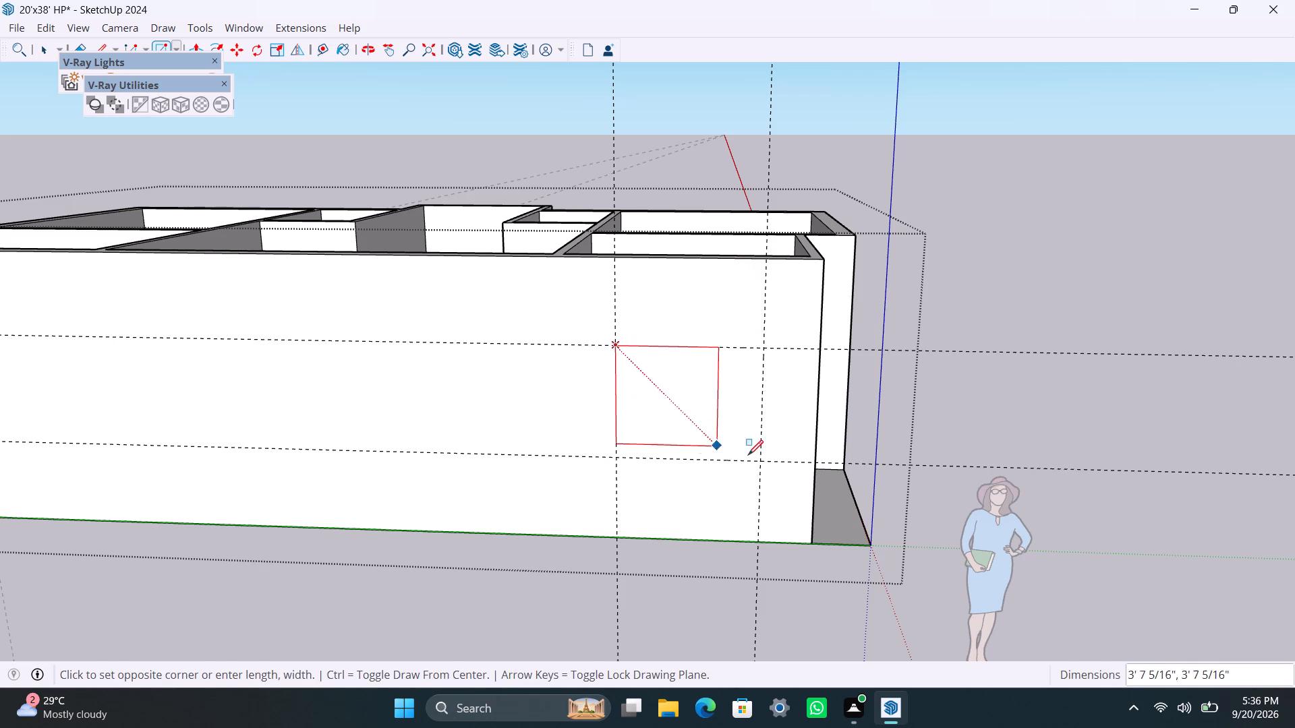
left_click(759, 457)
key("space")
left_click(730, 438)
key("p")
left_click(726, 437)
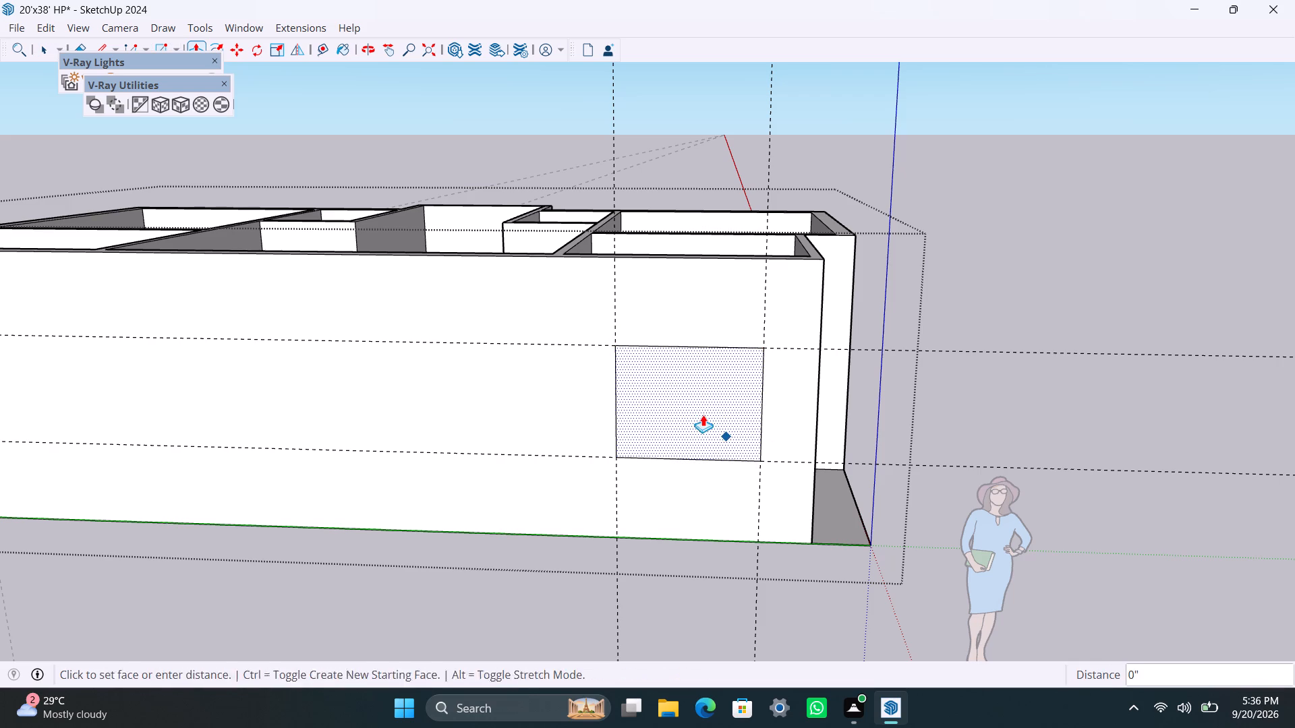
key("ctrl+z")
left_click(690, 412)
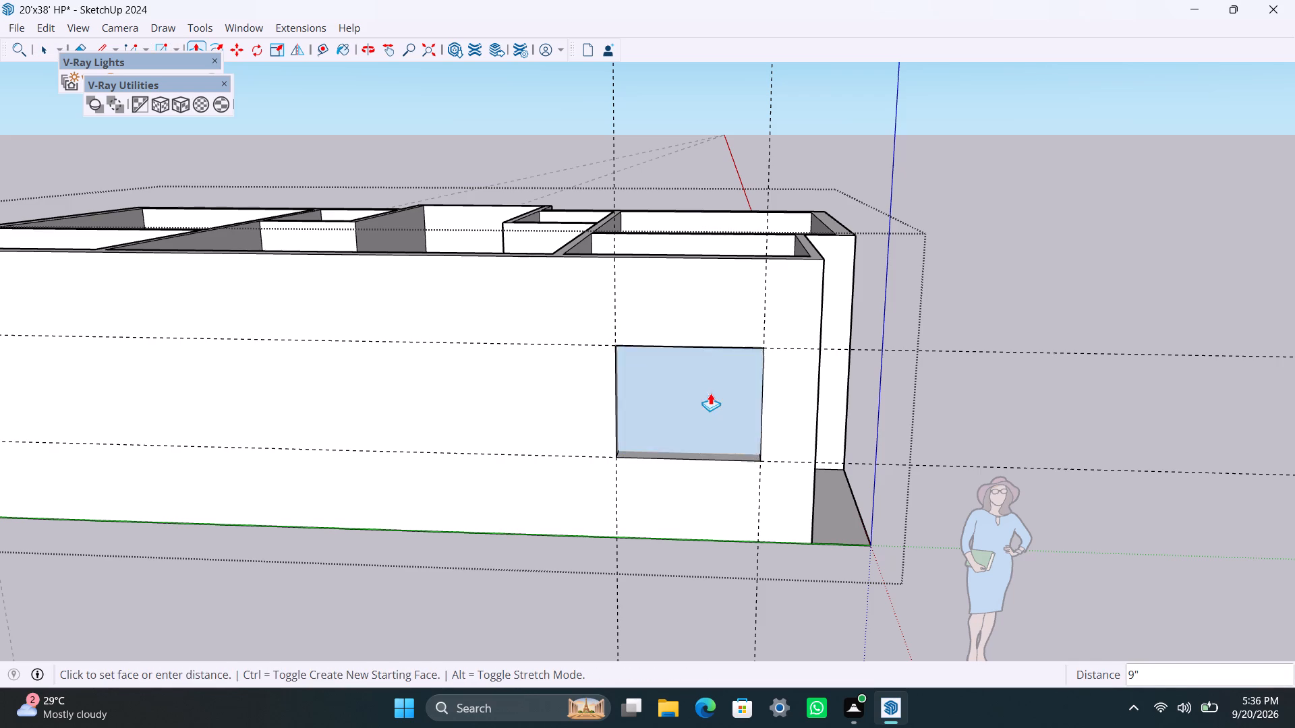
left_click(710, 393)
key("space")
Place a vertical guide 3' beyond the side wall's first window, and another 5' farther along the wall.
scroll(572, 414, "down", 3)
middle_click_drag(578, 416, 688, 416, "shift")
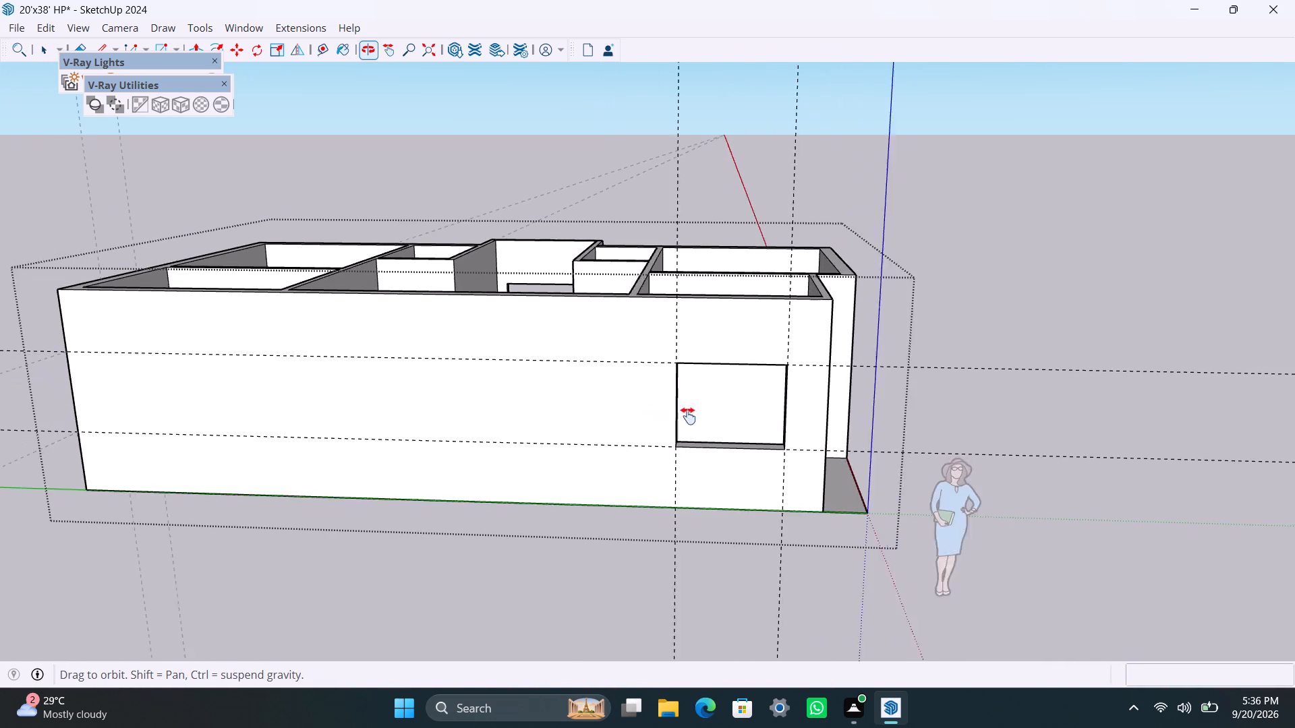
middle_click_drag(688, 416, 716, 422, "shift")
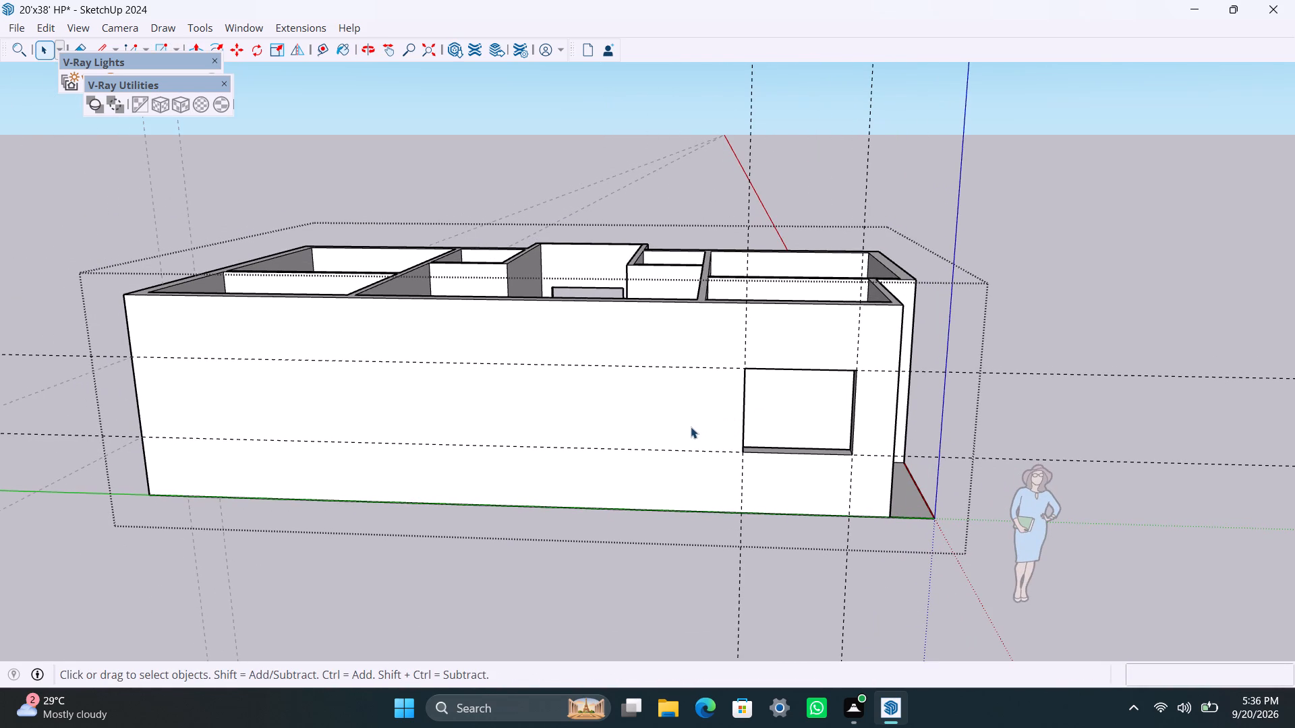
scroll(674, 398, "up", 1)
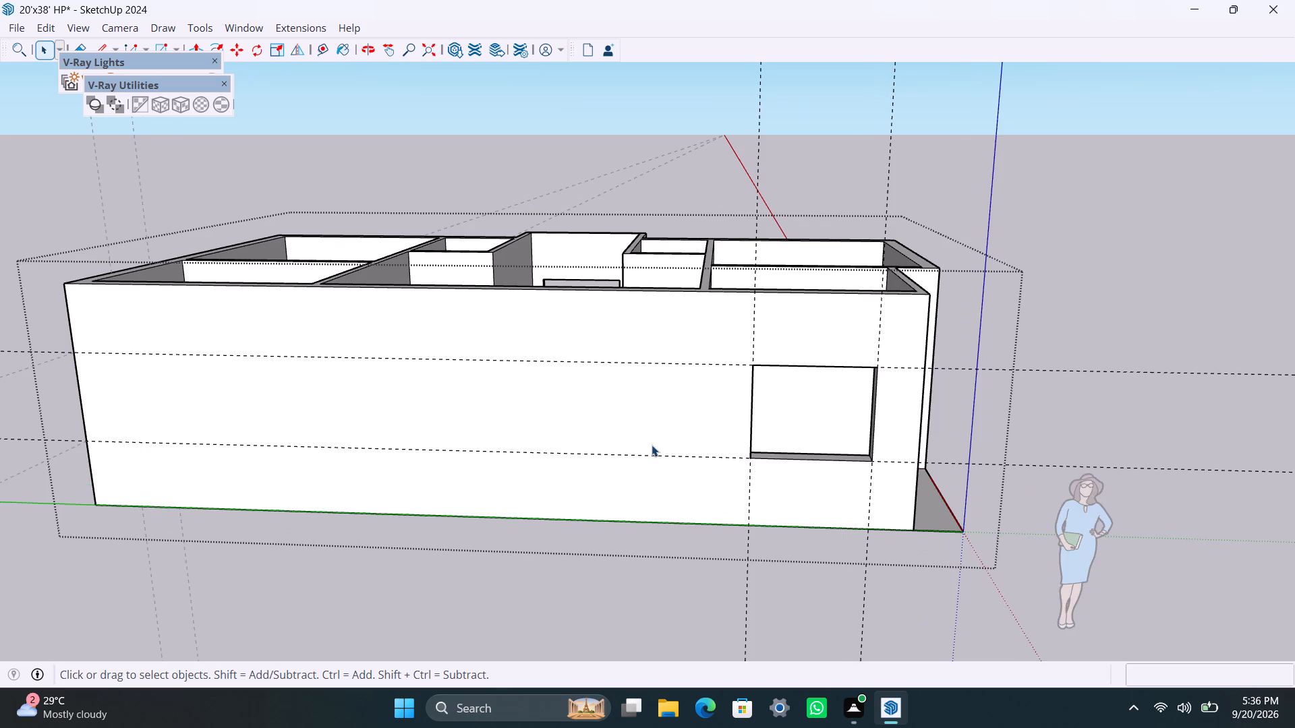
scroll(652, 445, "down", 1)
middle_click_drag(672, 454, 727, 441)
key("t")
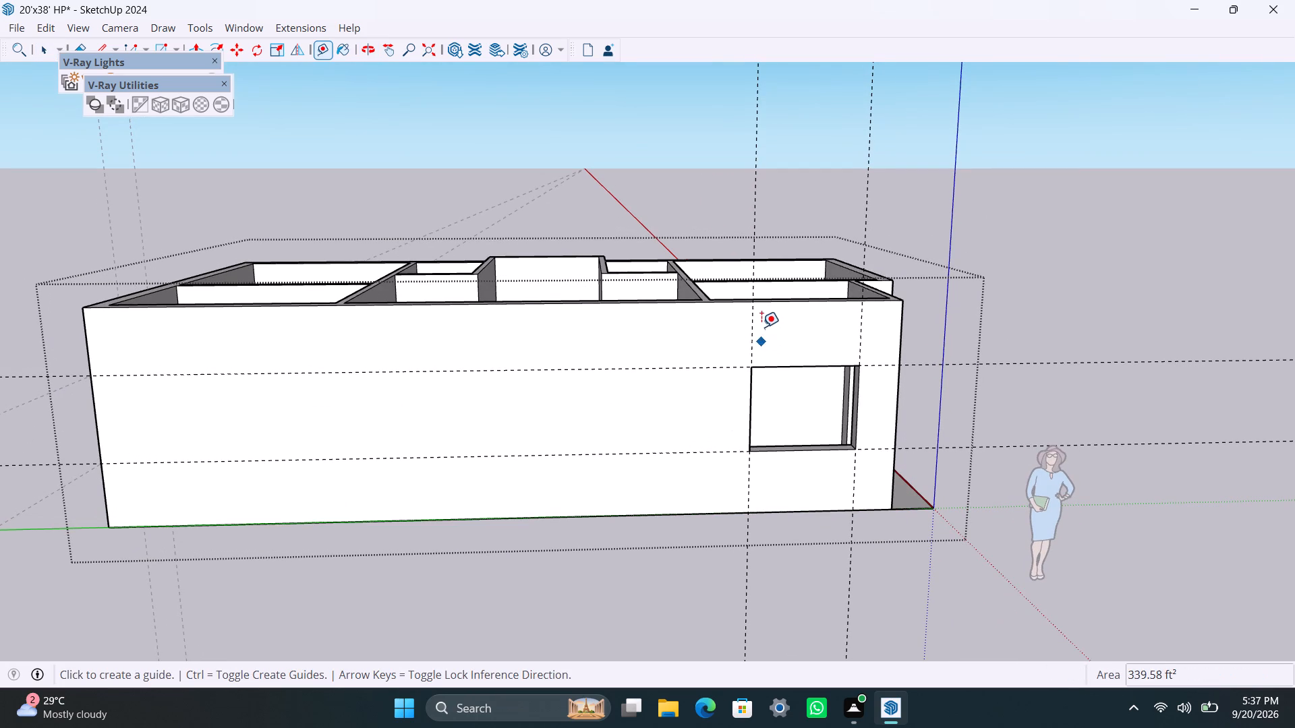
left_click(755, 324)
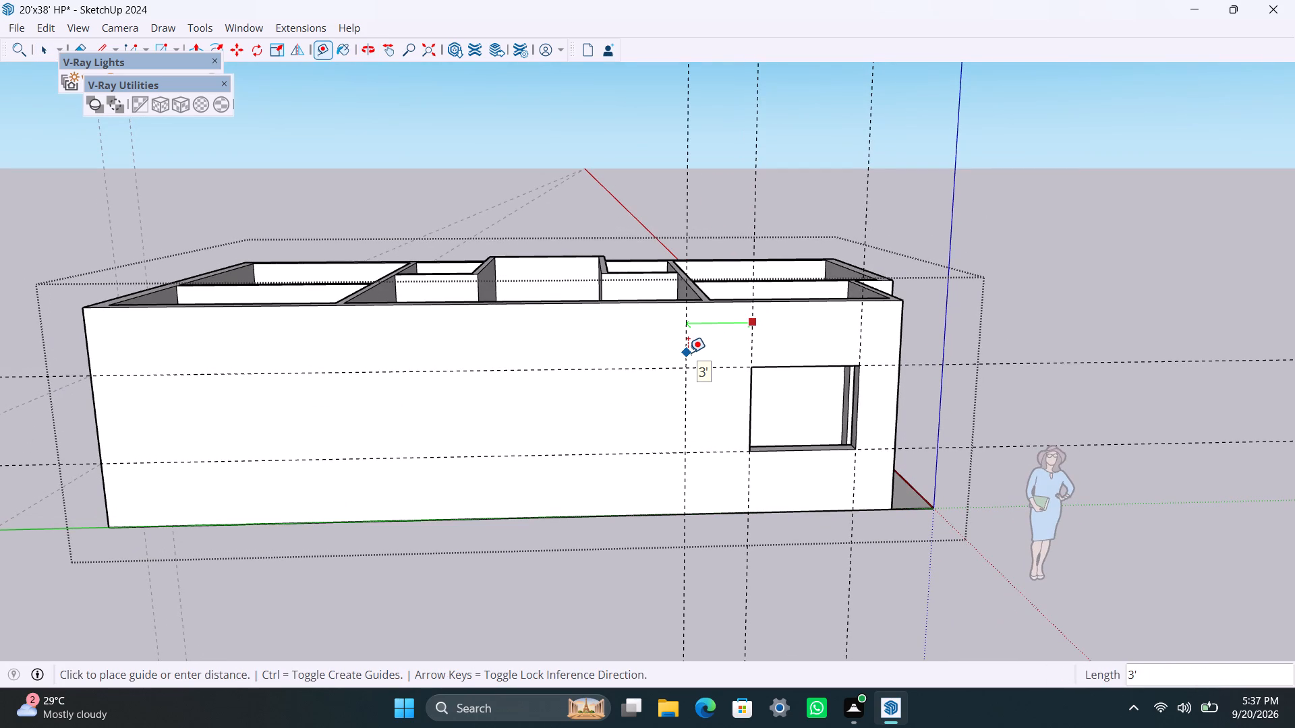
left_click(687, 352)
left_click(686, 341)
type("5'")
key("Return")
Place a vertical guide about 4' beyond the second window's far guide, and another 5' farther along the wall.
left_click(572, 342)
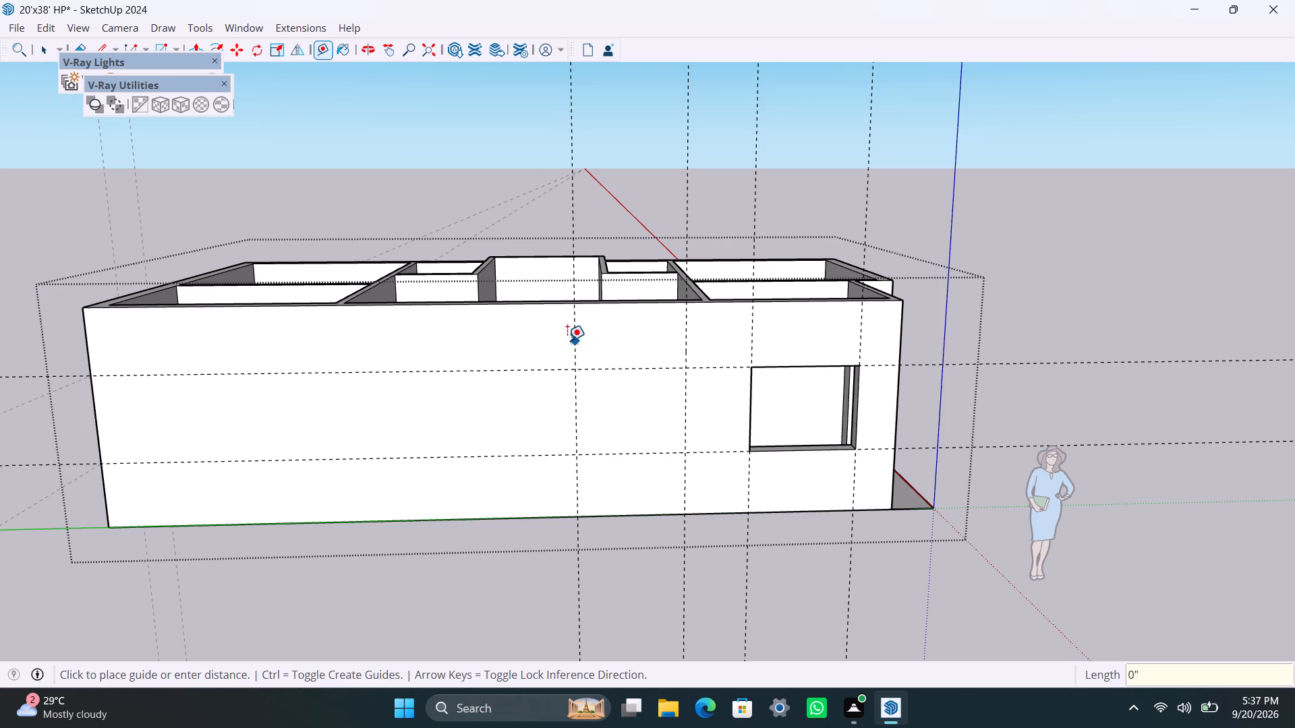
left_click(483, 343)
left_click_drag(481, 343, 475, 343)
type("5'")
key("Return")
key("space")
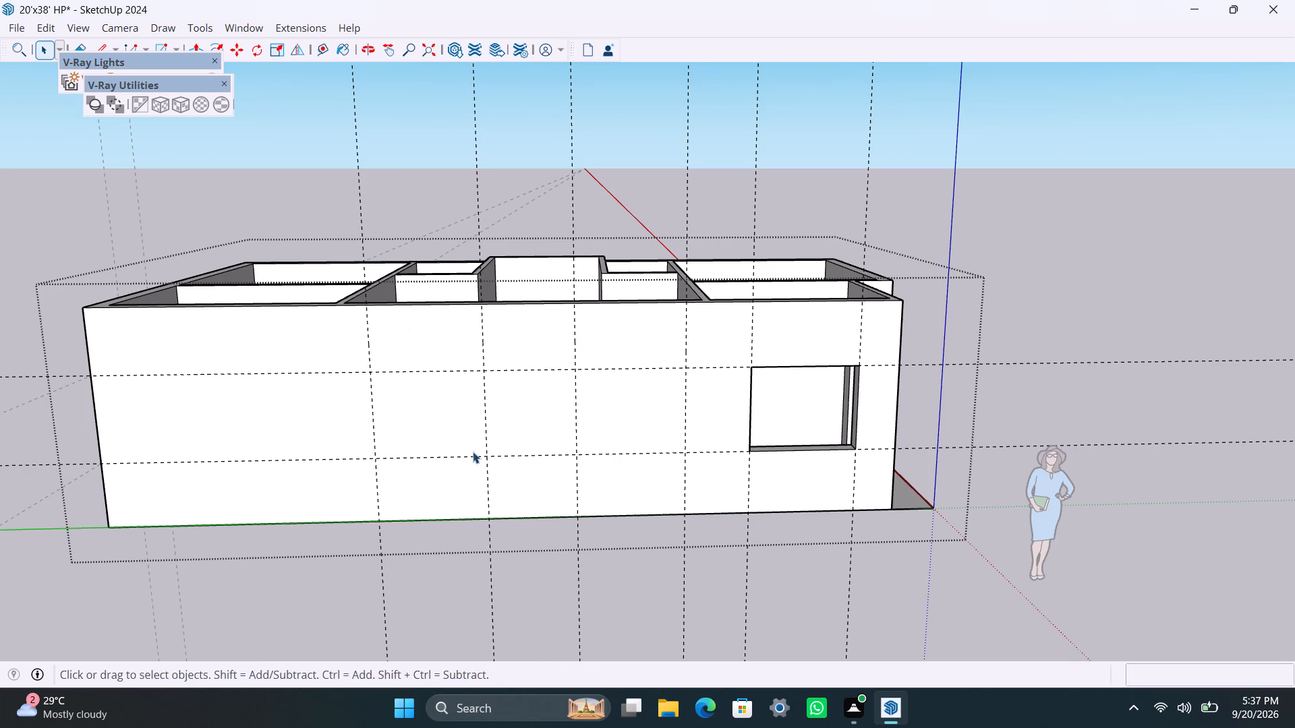
Draw a 5' x 4' window rectangle between the last two vertical guides and push it through the wall.
key("r")
left_click(373, 371)
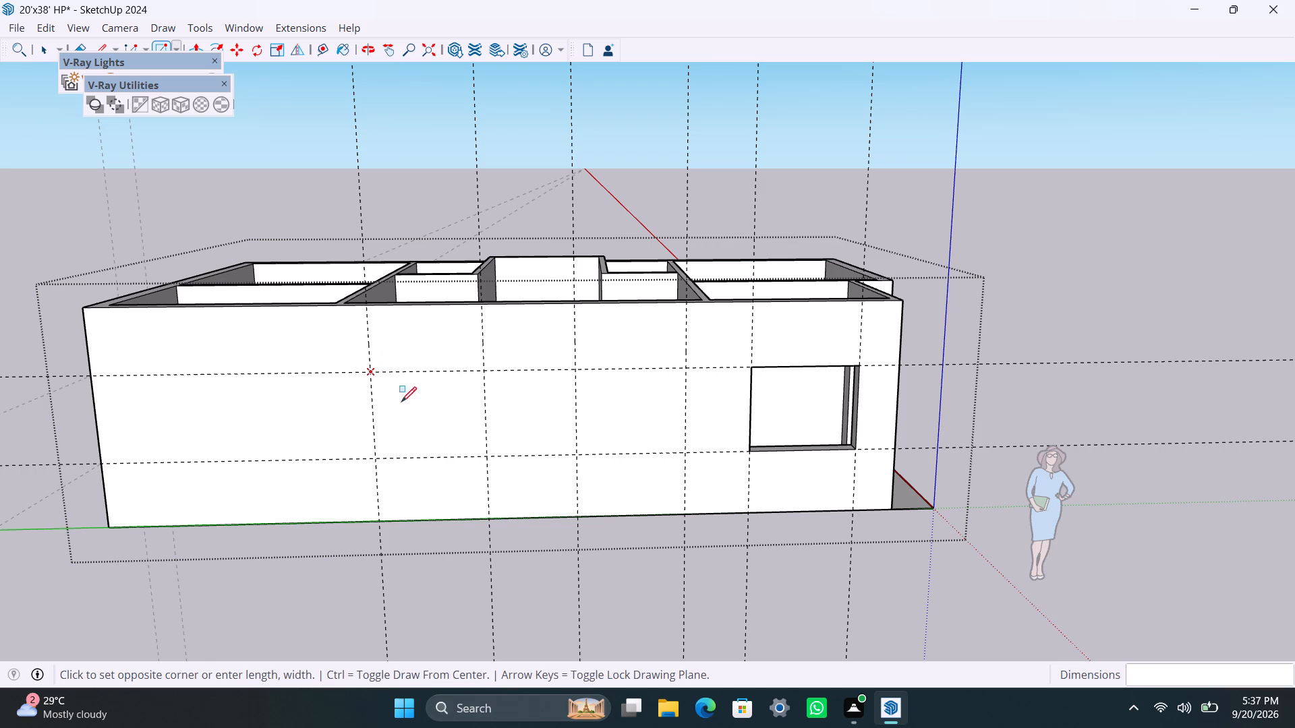
left_click(488, 457)
key("space")
left_click(459, 437)
key("p")
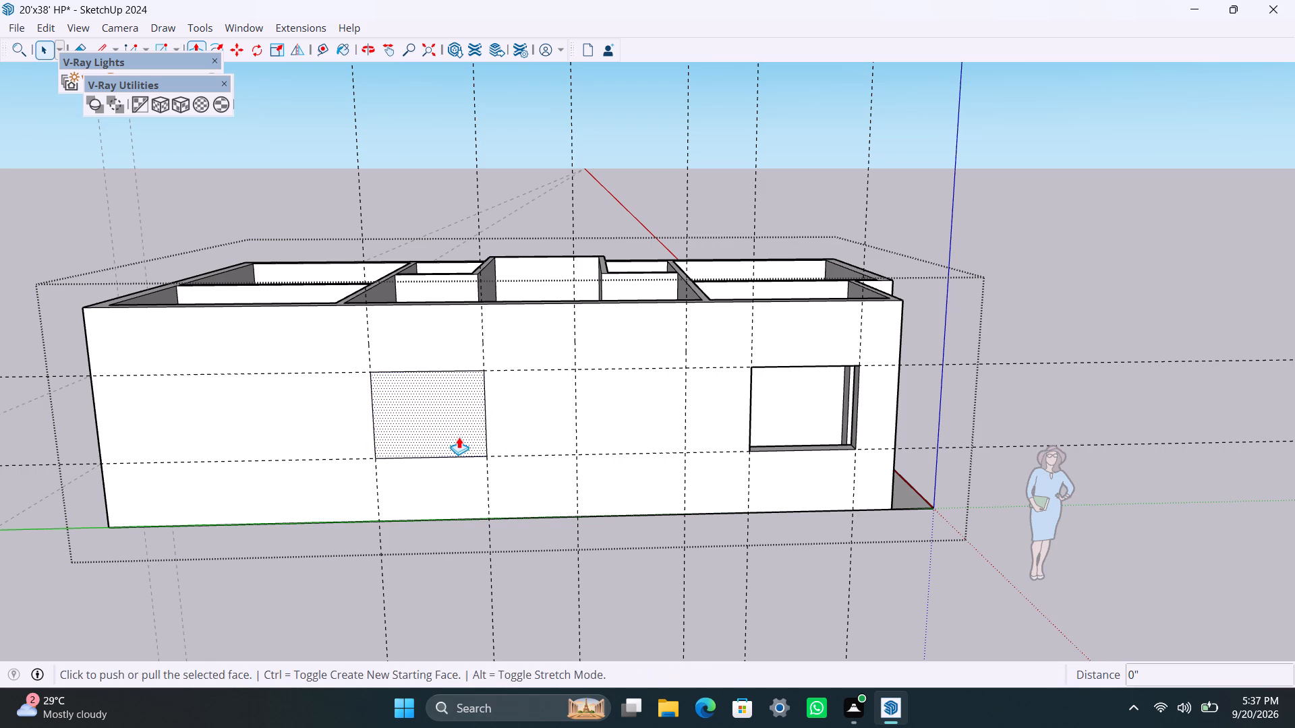
left_click(459, 437)
left_click(458, 421)
key("space")
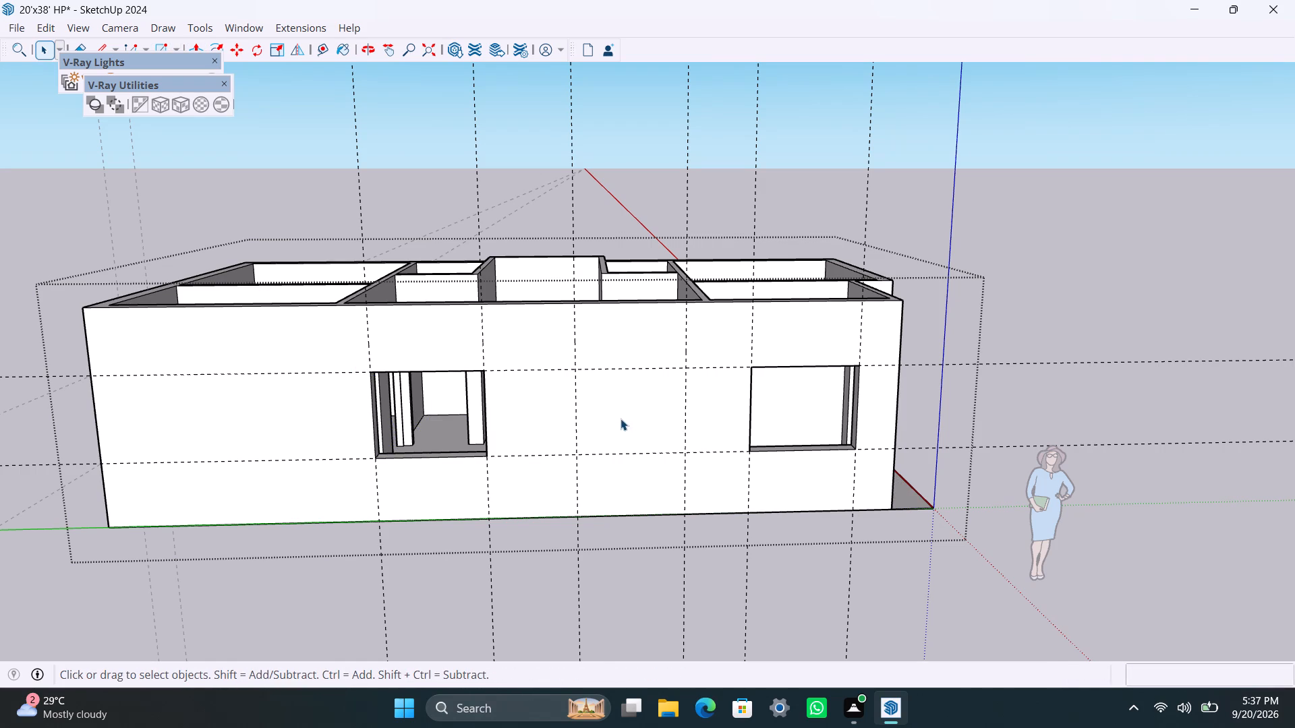
Draw a 5' x 4' window rectangle between the guides separating the two existing openings and push it 9" through the wall.
key("r")
left_click(577, 371)
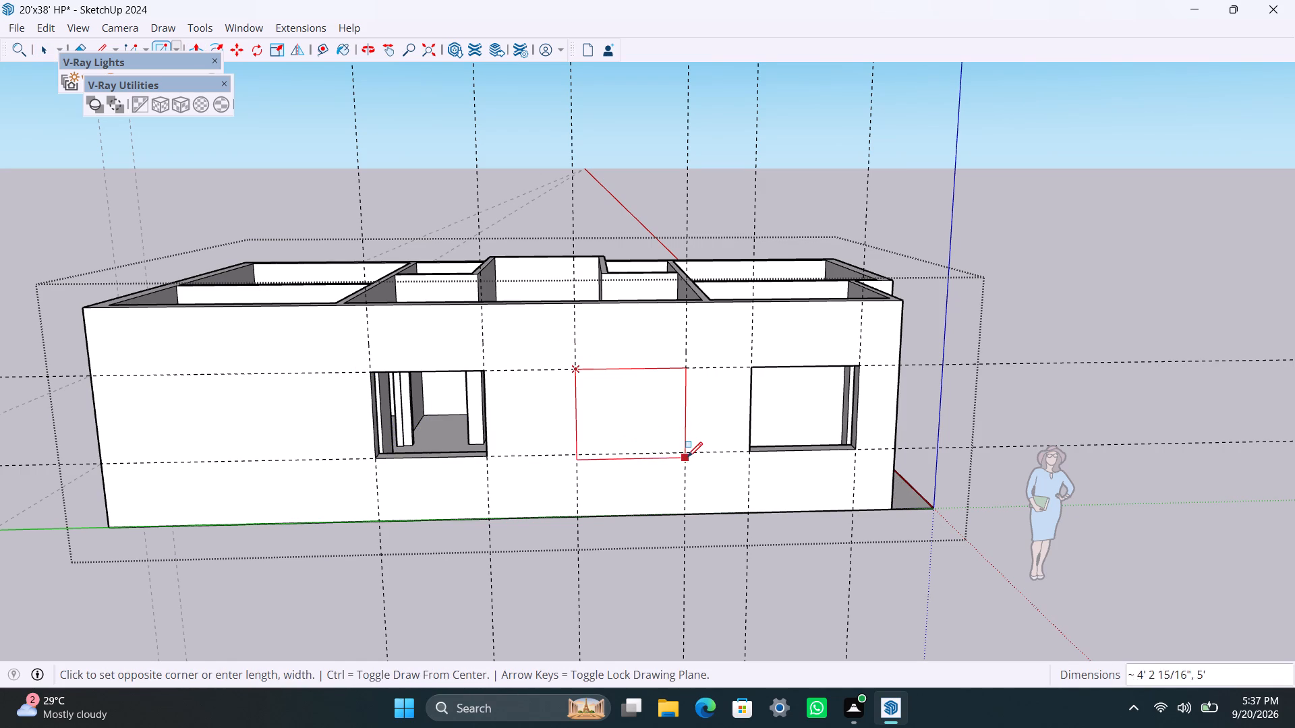
left_click(687, 454)
key("space")
left_click(664, 430)
key("p")
left_click(658, 431)
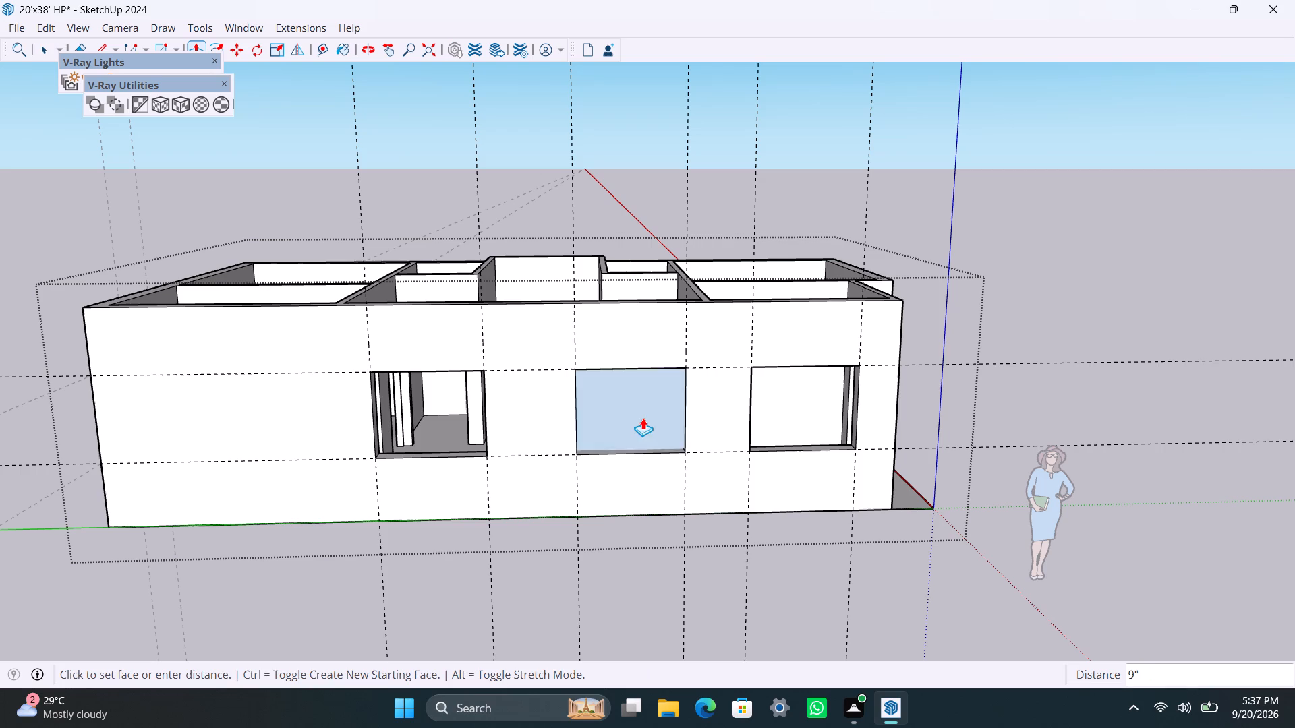
left_click(640, 417)
key("space")
Place a vertical guide 3' beyond the side wall's third window, toward its far end, and another 5' farther along.
scroll(462, 455, "down", 3)
middle_click_drag(476, 491, 851, 490, "shift")
key("t")
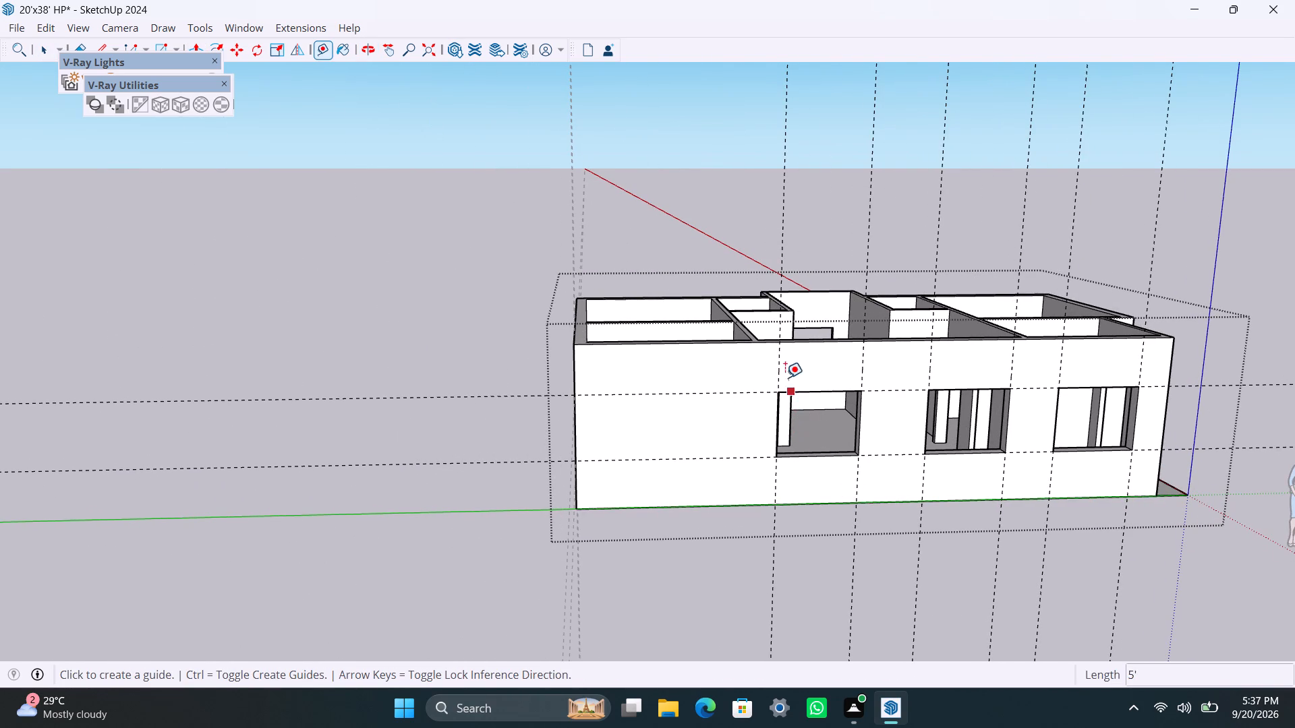
left_click(781, 354)
left_click(722, 359)
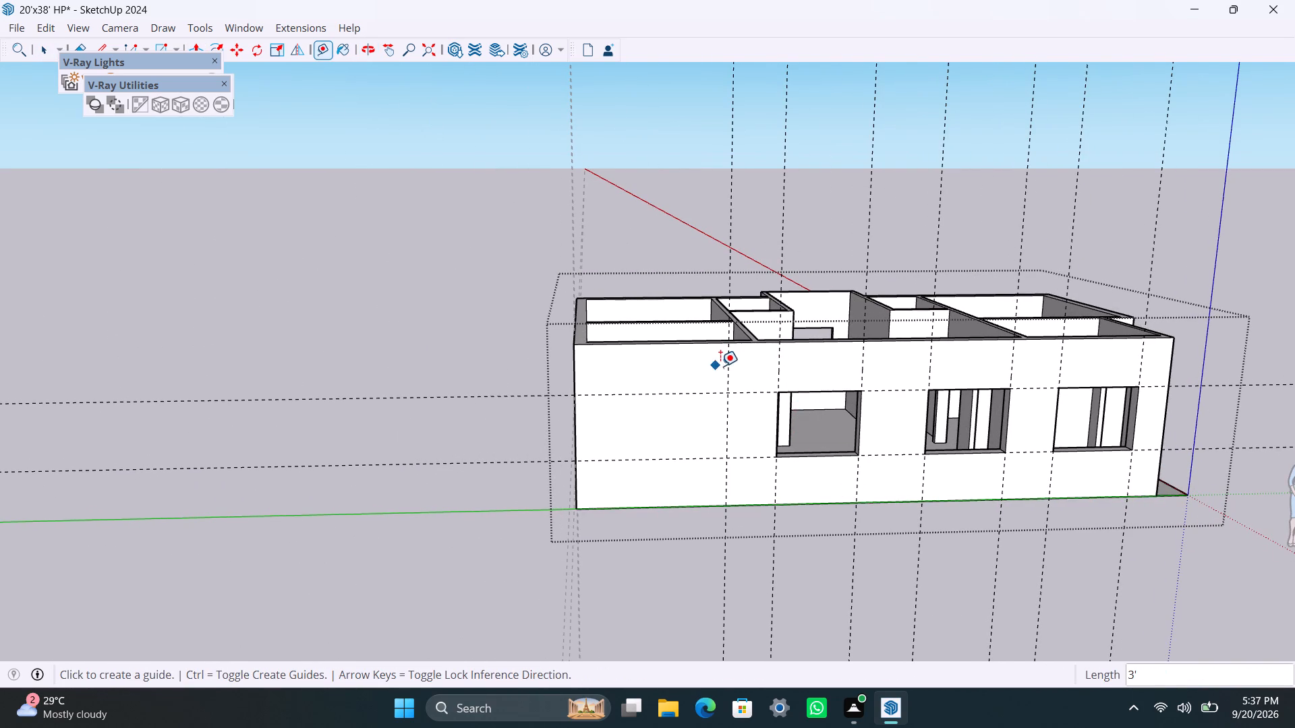
left_click_drag(728, 359, 721, 365)
type("5'")
key("Return")
key("space")
Draw a 5' x 4' window rectangle between the side wall's last two vertical guides and push it 9" through the wall.
key("r")
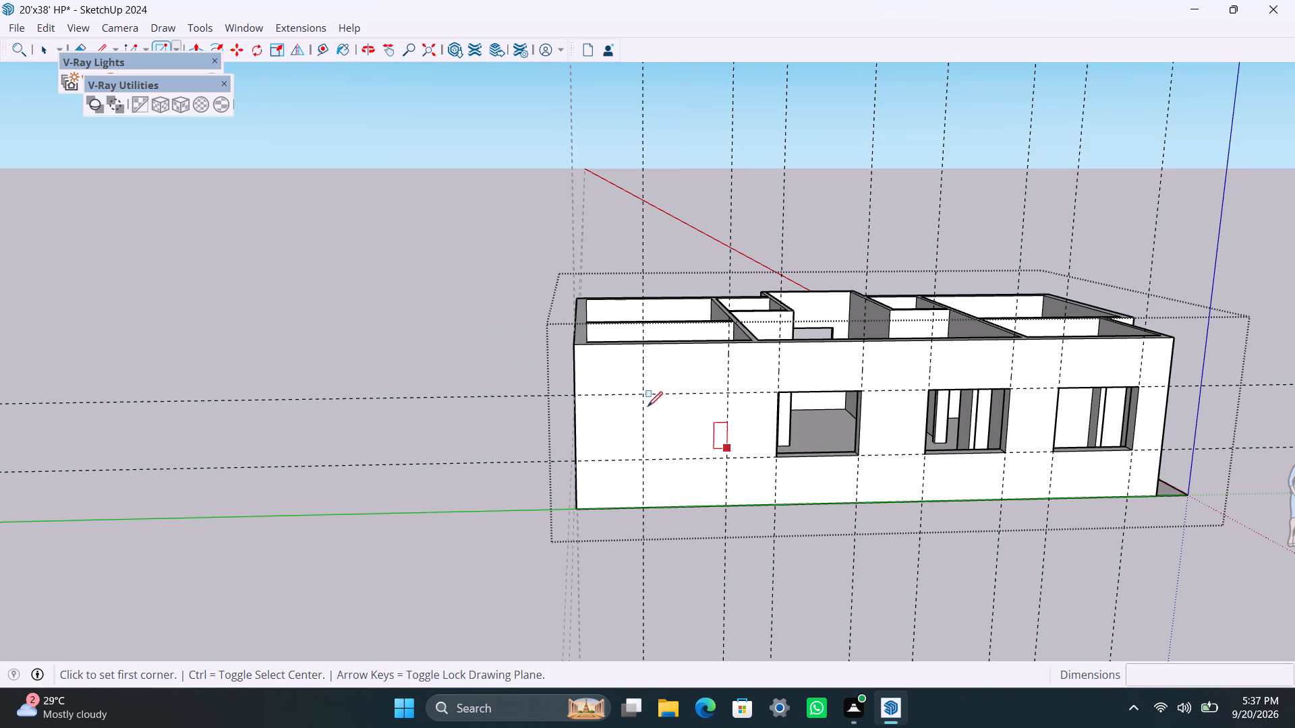
left_click(645, 396)
left_click(731, 454)
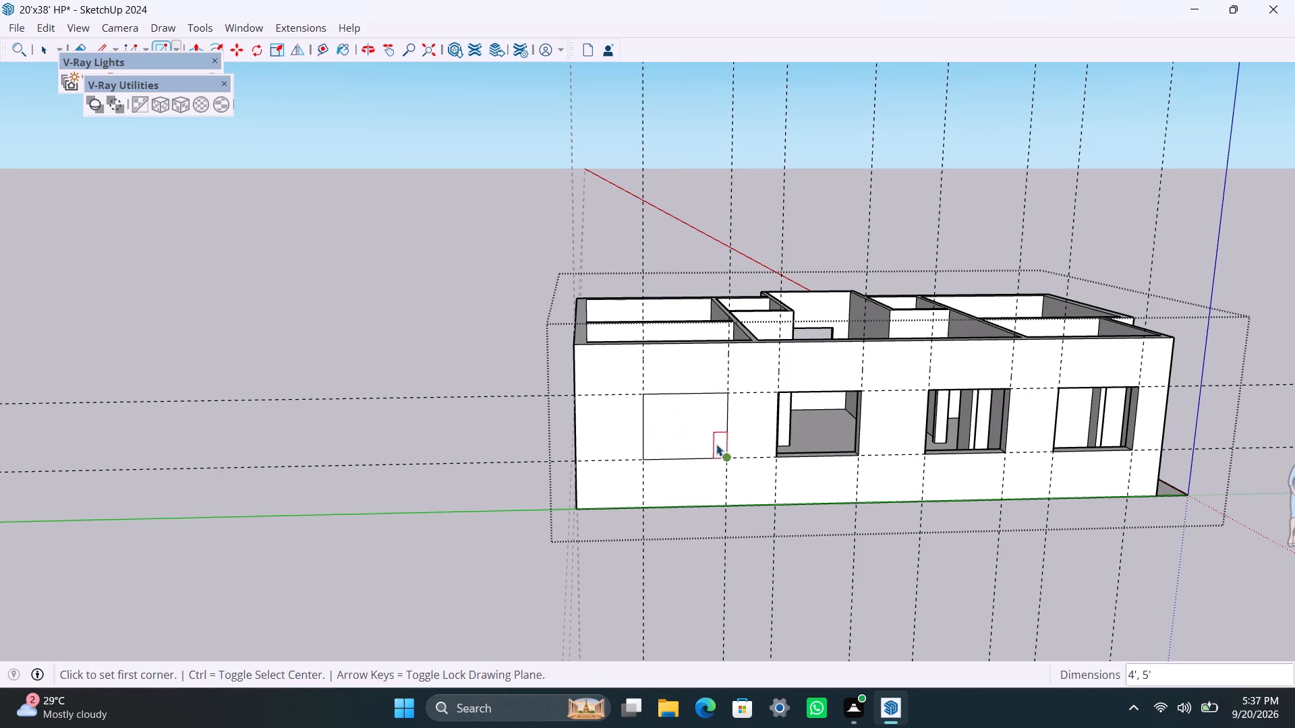
key("space")
left_click(712, 439)
key("p")
left_click(681, 435)
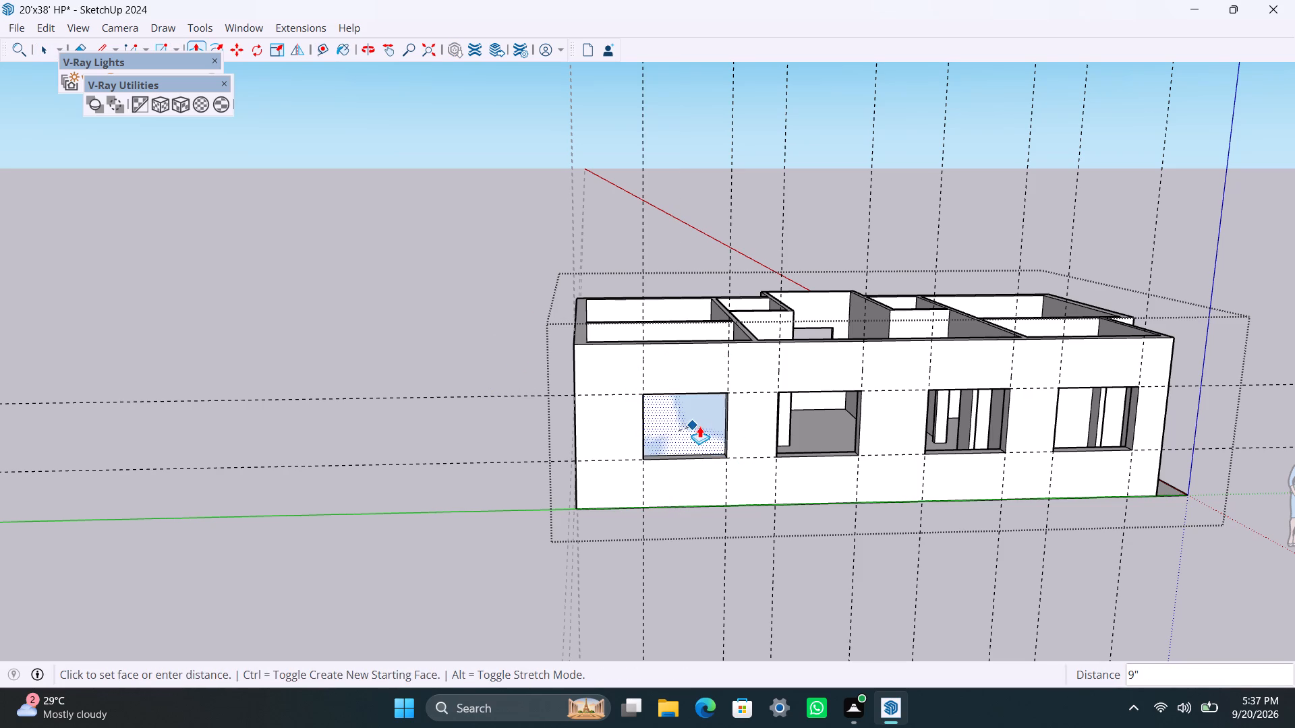
left_click(700, 425)
key("space")
Save the model.
scroll(505, 406, "down", 4)
middle_click_drag(600, 459, 846, 610)
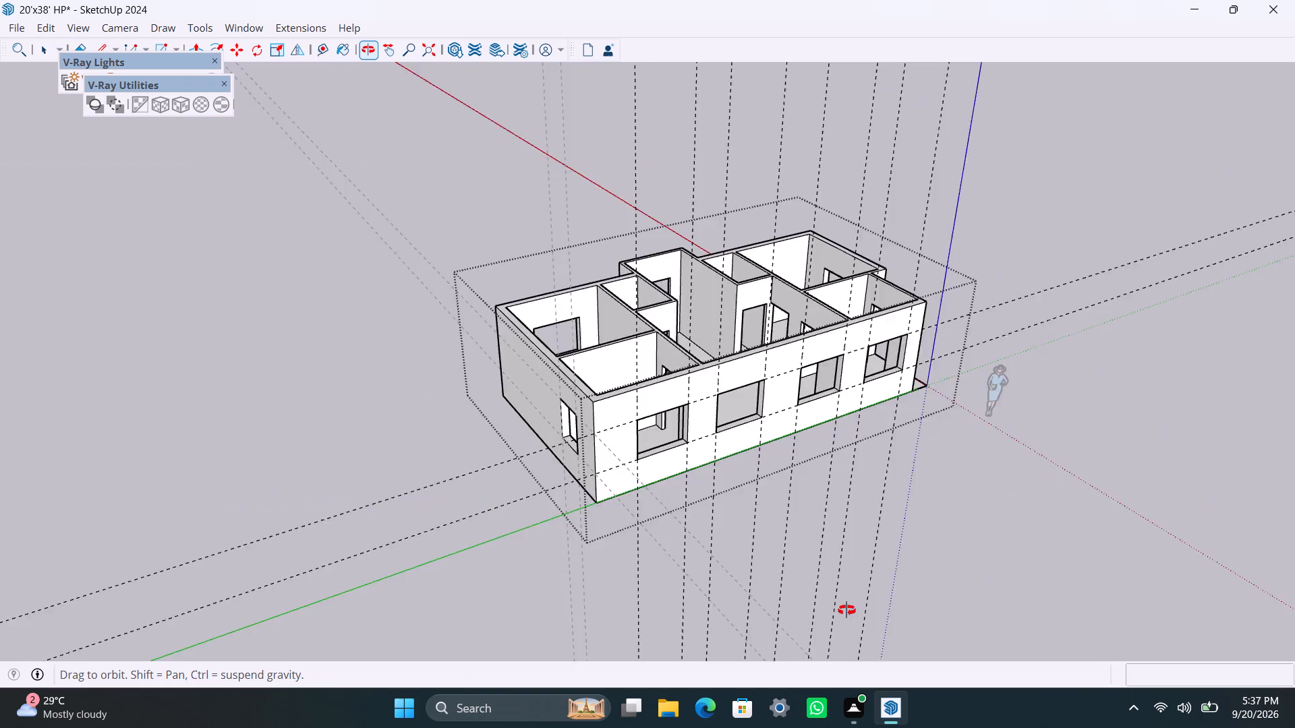
middle_click_drag(846, 610, 1115, 569)
key("ctrl+s")
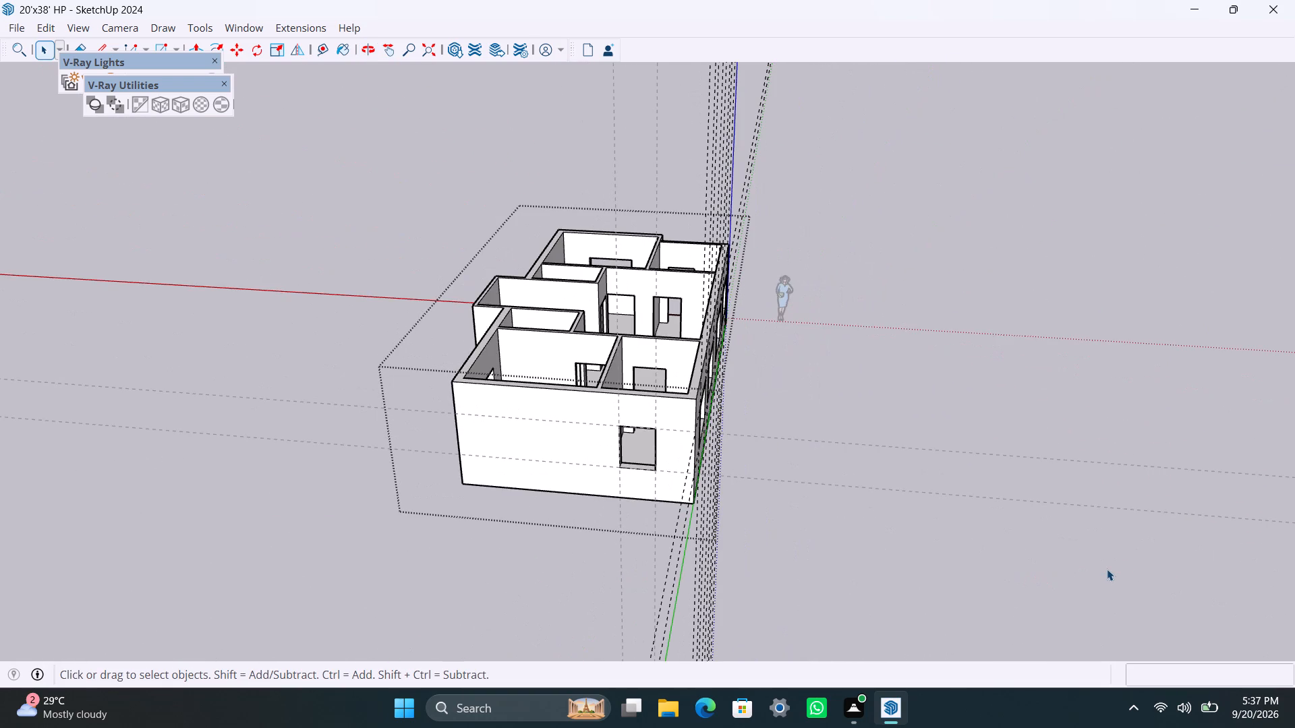
Delete all guides inside the wall group, and also those outside it in the main model.
left_click(55, 29)
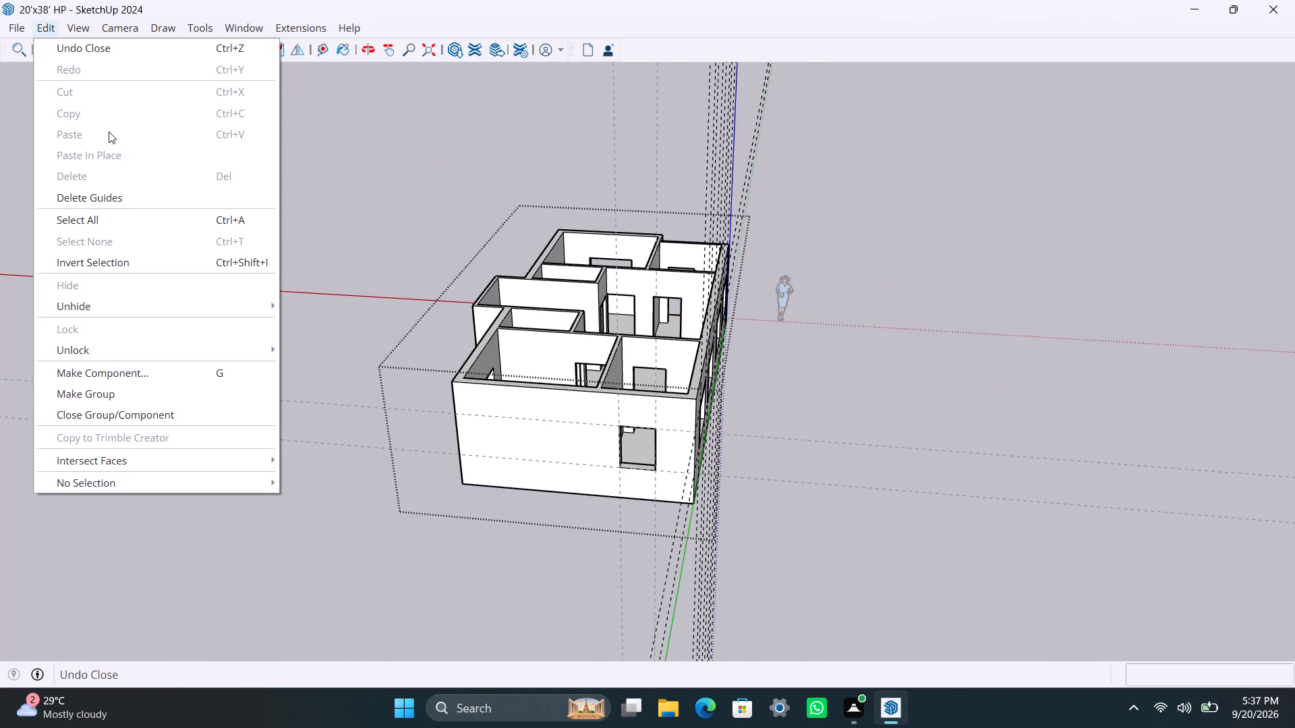
left_click(125, 195)
scroll(948, 396, "up", 2)
middle_click_drag(893, 402, 880, 421)
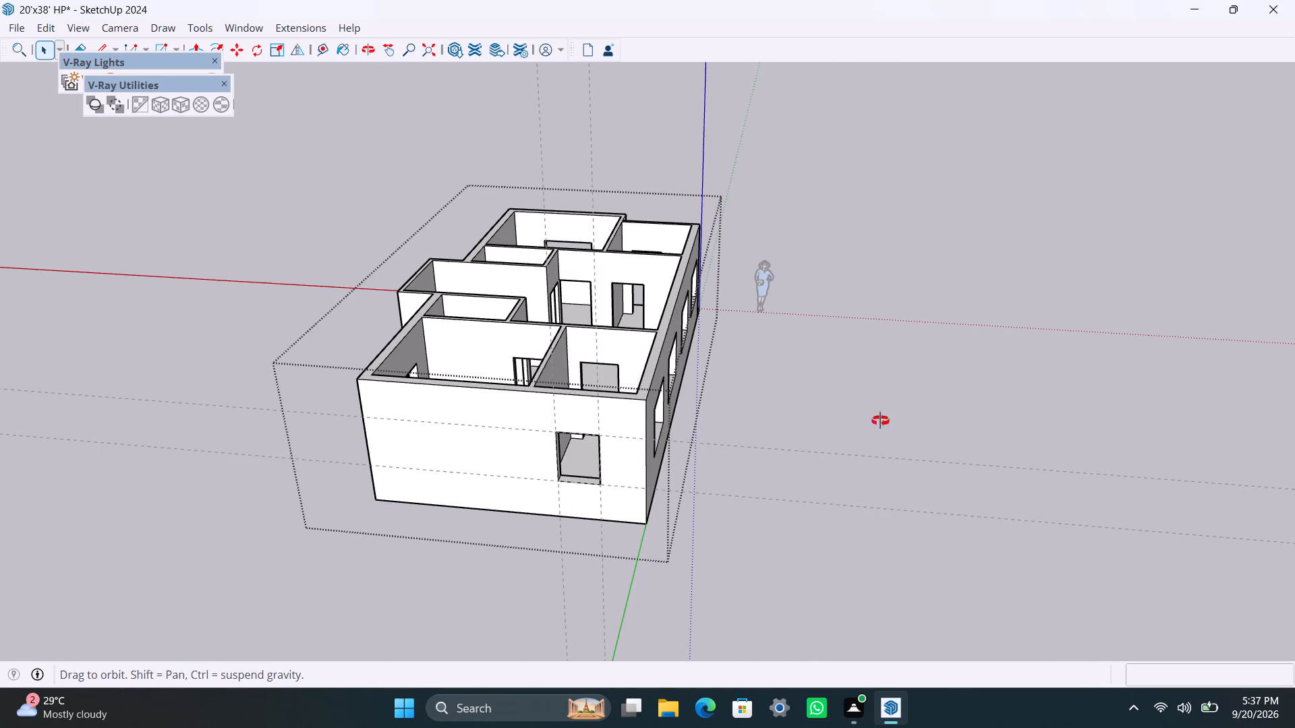
middle_click_drag(880, 421, 453, 451)
left_click(1209, 287)
scroll(676, 322, "up", 3)
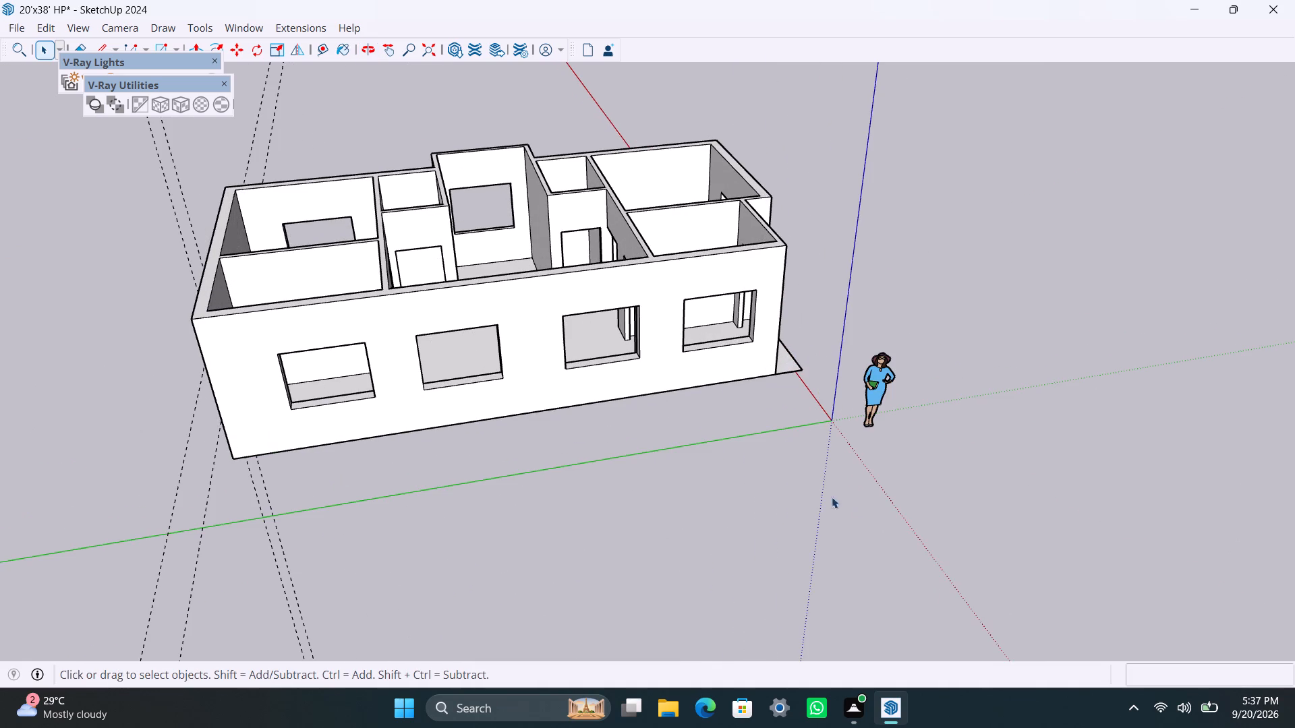
middle_click_drag(757, 483, 656, 467)
scroll(672, 446, "down", 3)
middle_click_drag(749, 450, 1079, 535, "shift")
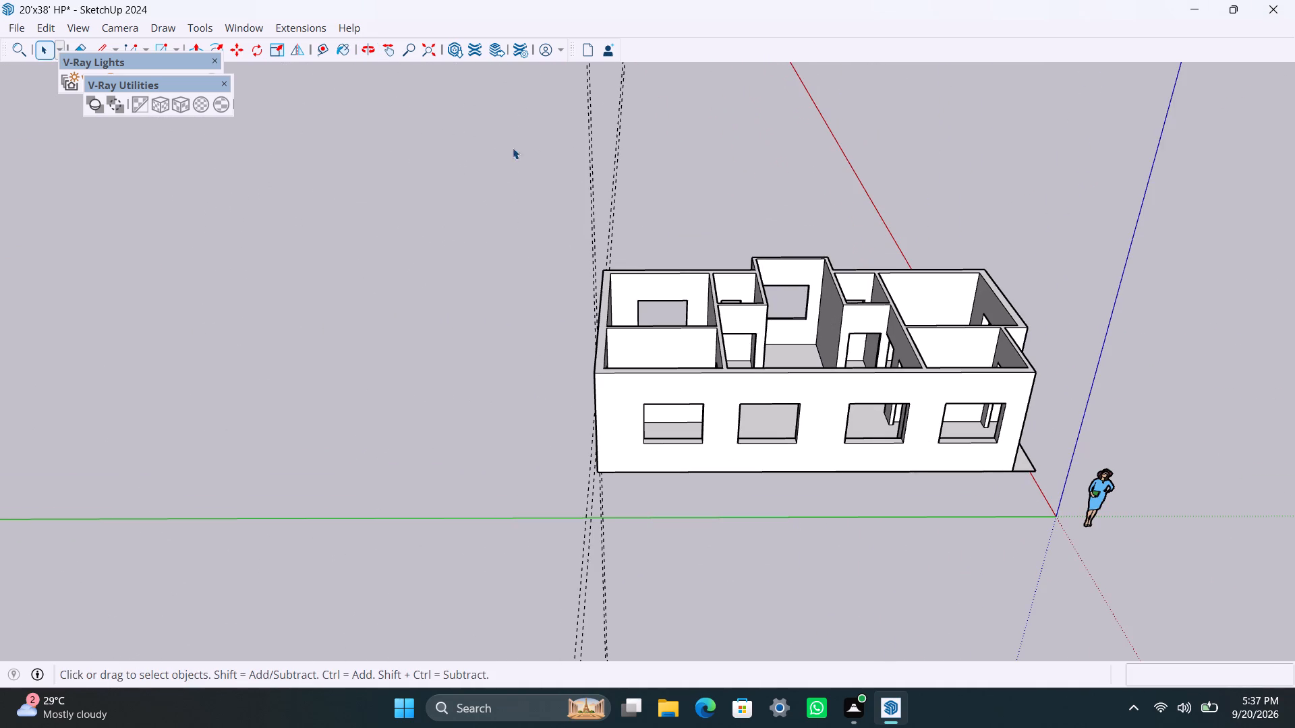
left_click(47, 27)
left_click(105, 198)
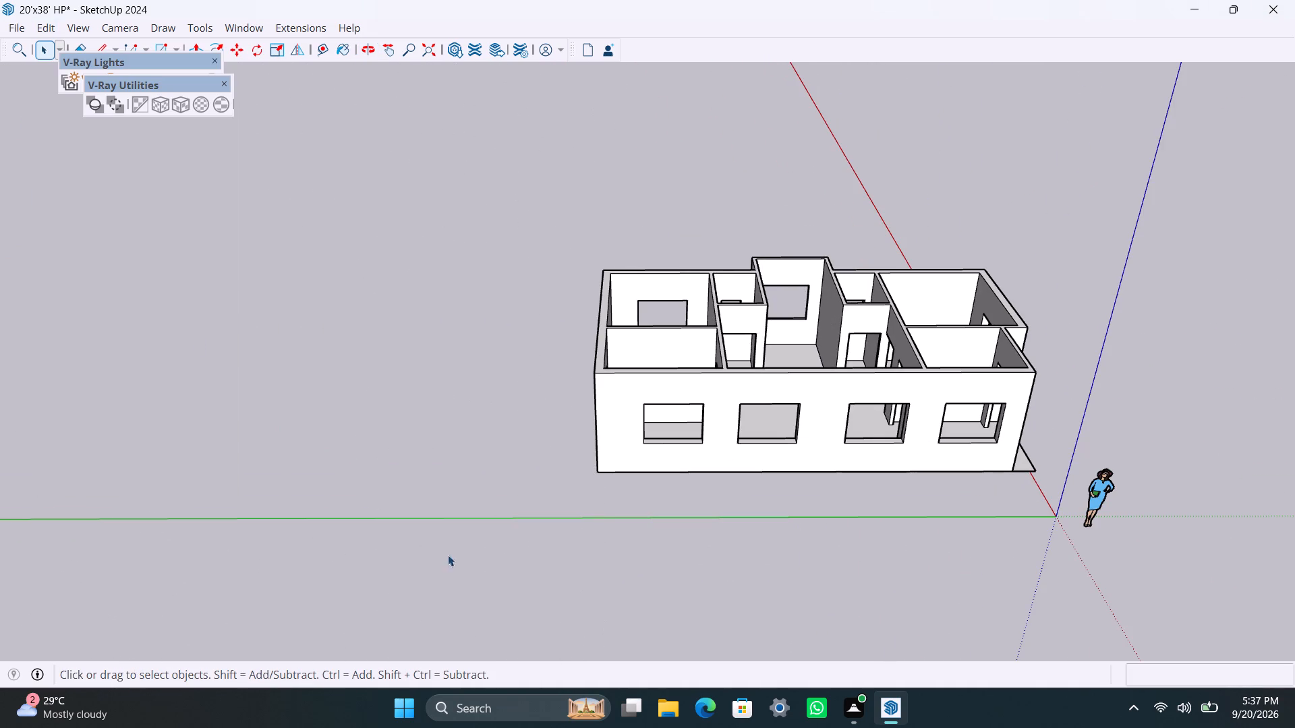
Inside the wall group, draw a rectangle filling the side wall's fourth window opening and make it a group.
scroll(586, 616, "up", 3)
middle_click_drag(587, 570, 563, 570)
scroll(624, 516, "up", 1)
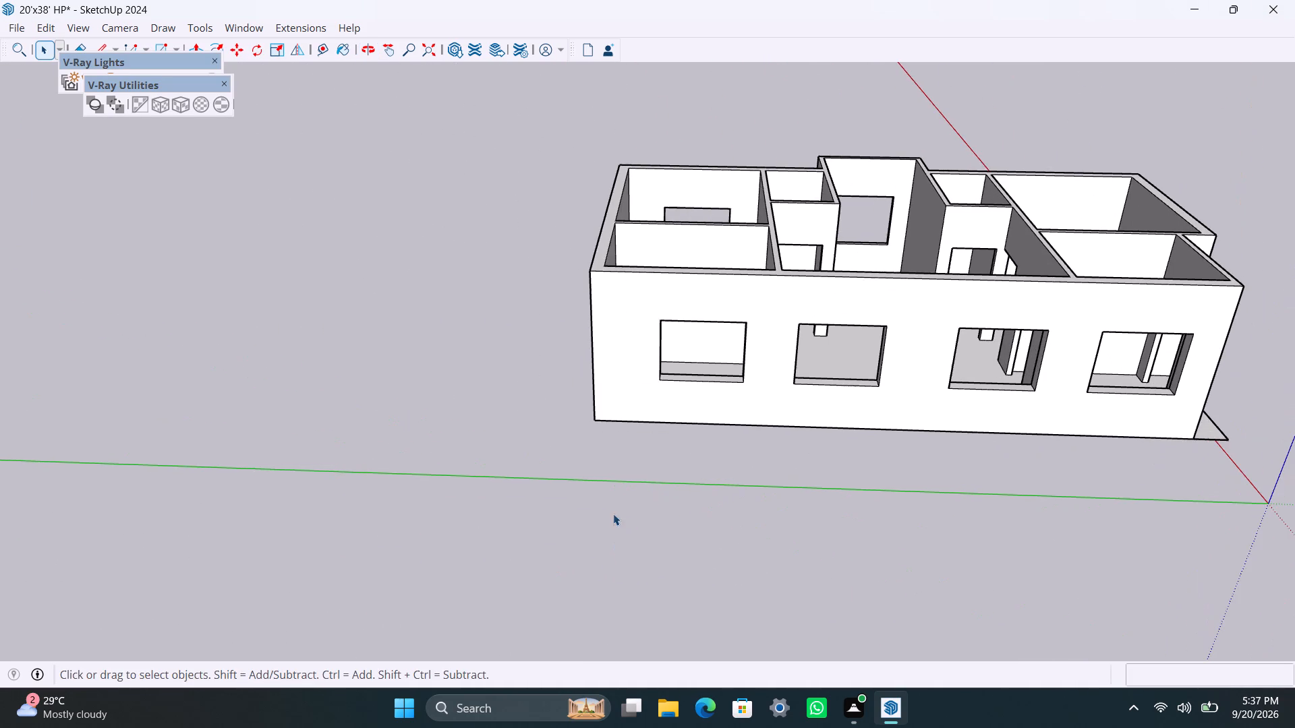
middle_click_drag(598, 518, 417, 581, "shift")
scroll(500, 443, "up", 2)
double_click(492, 369)
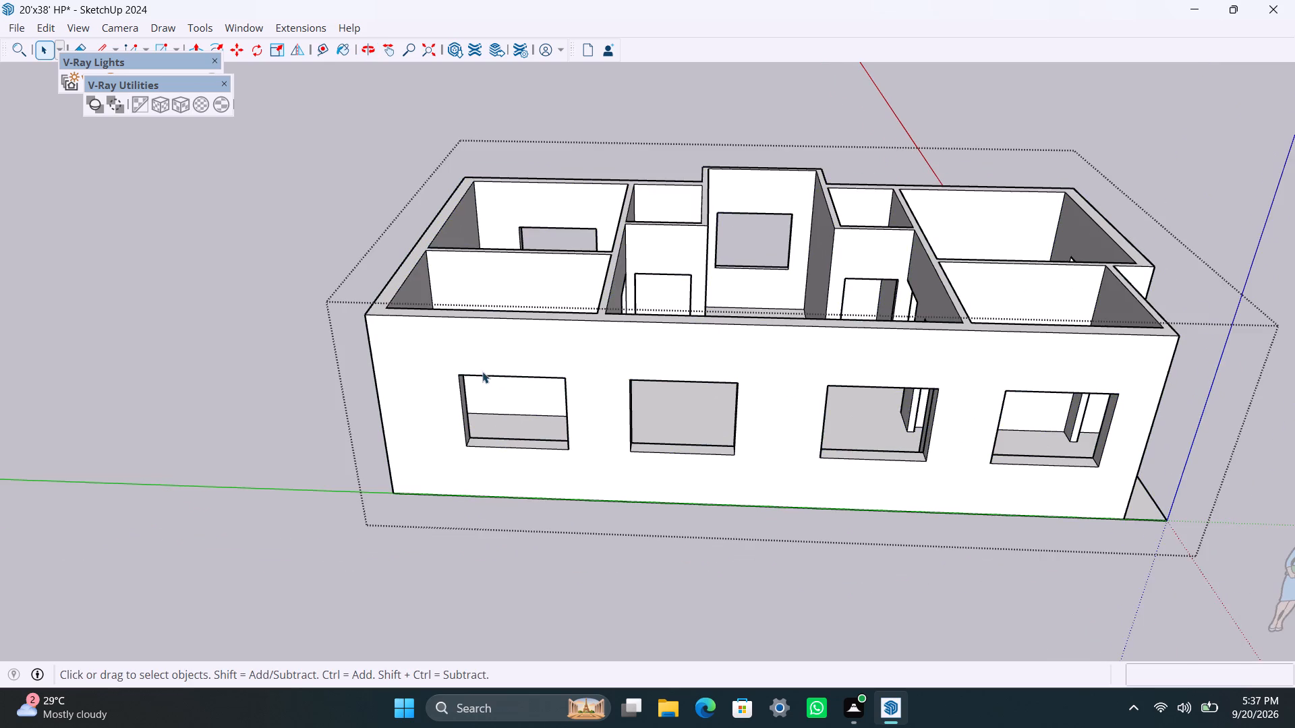
scroll(482, 371, "up", 3)
middle_click_drag(430, 458, 440, 384)
scroll(473, 353, "up", 3)
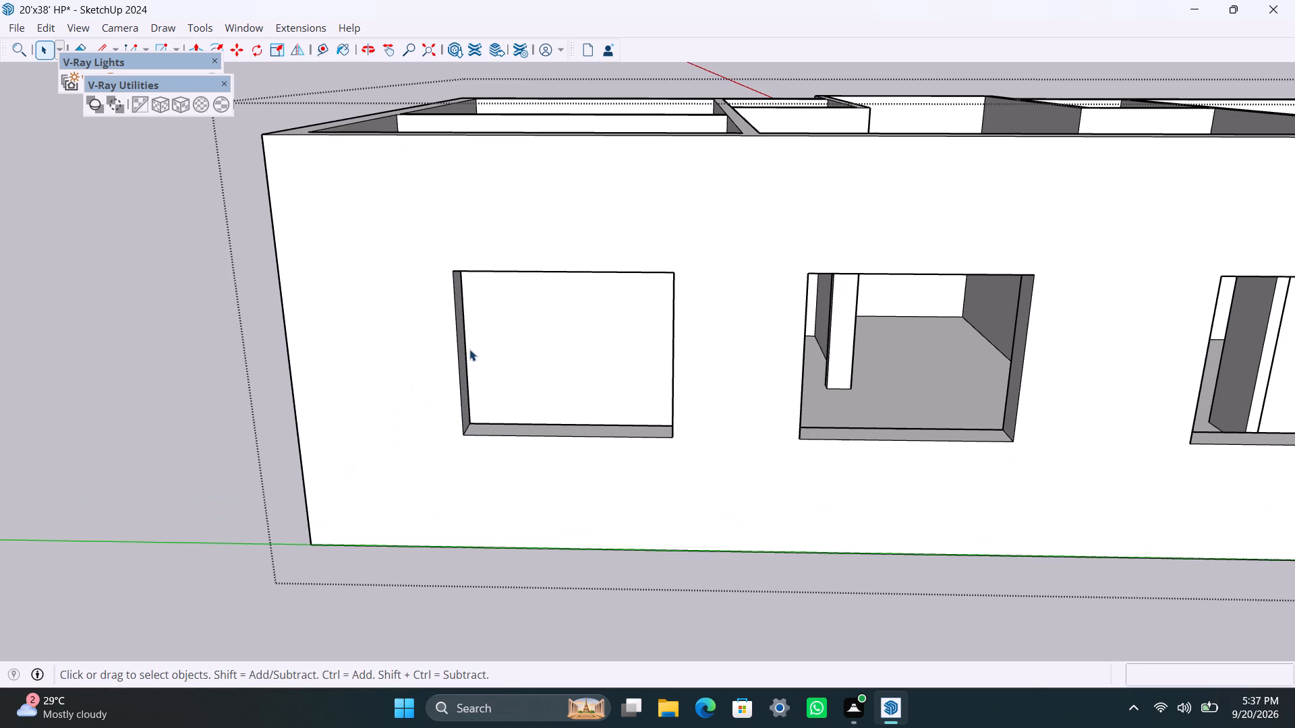
key("r")
left_click_drag(456, 270, 458, 278)
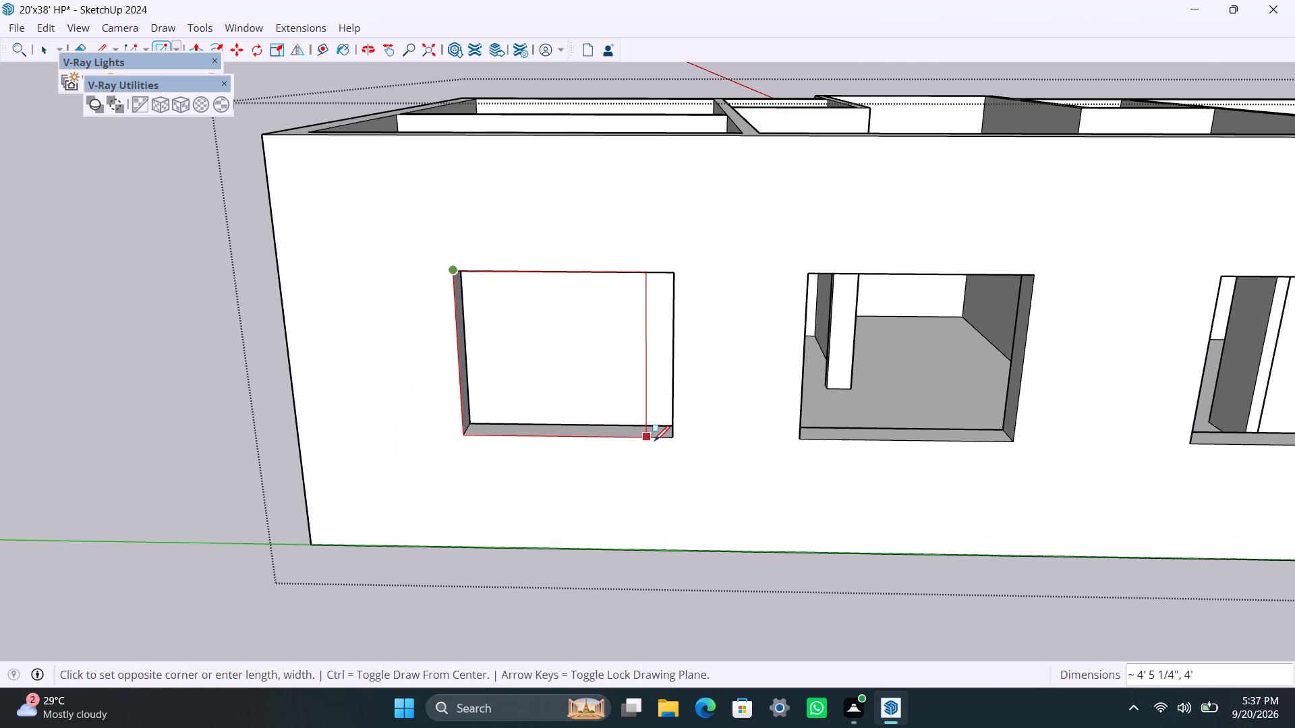
left_click(672, 435)
key("space")
double_click(613, 392)
right_click(613, 392)
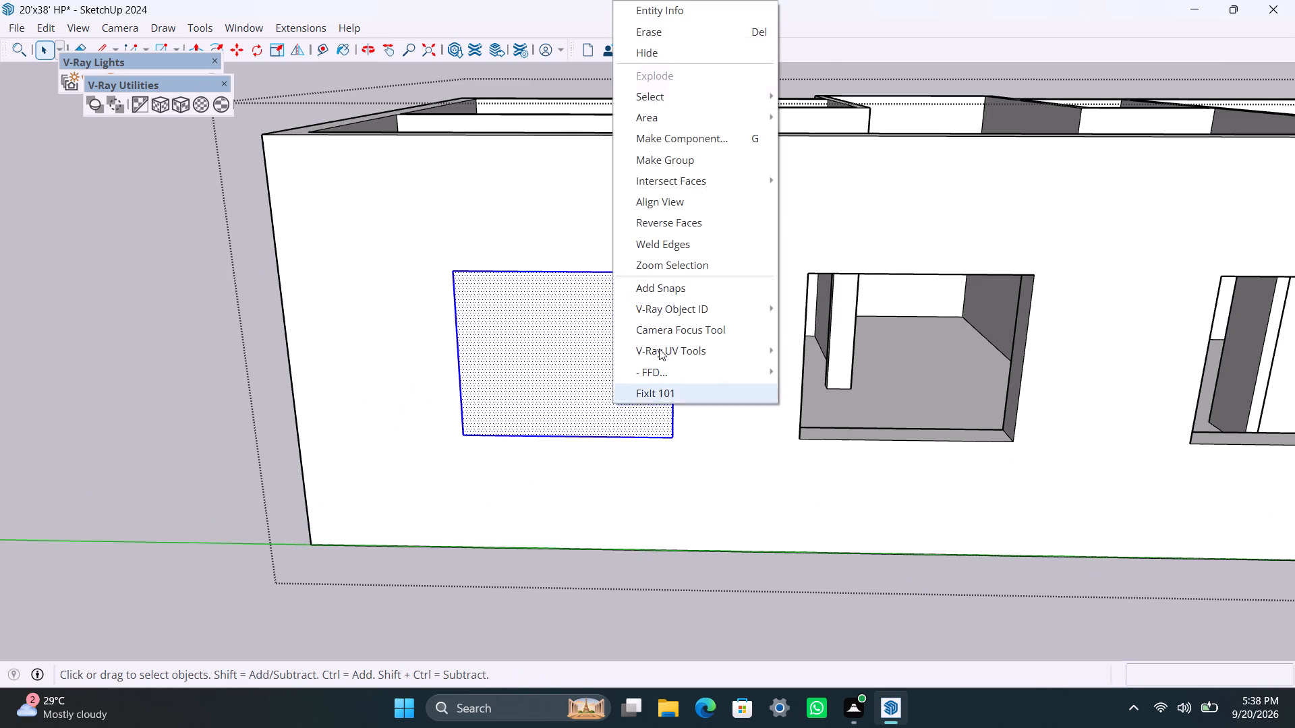
left_click(710, 160)
Inside the new window group, offset the rectangle 2" inward and delete the inner face to leave a frame outline.
double_click(523, 388)
left_click(519, 380)
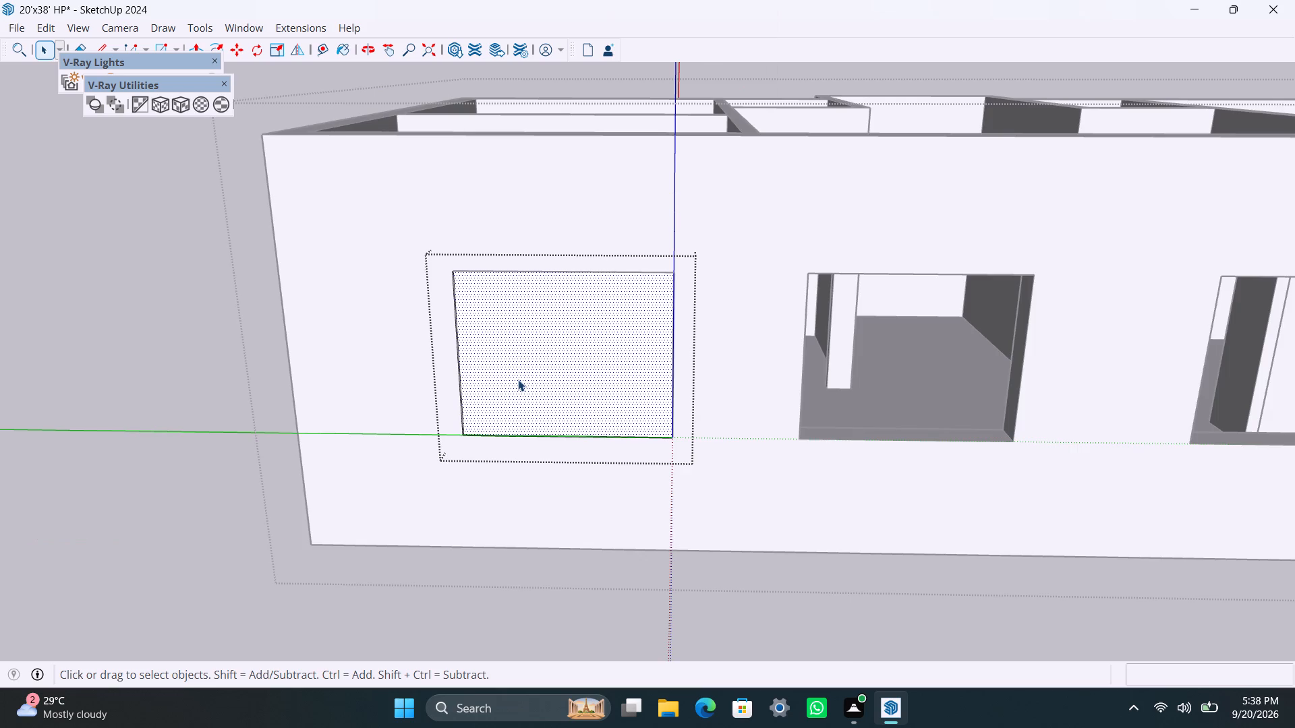
key("f")
left_click(482, 326)
type("2\"")
key("Return")
key("space")
left_click(509, 341)
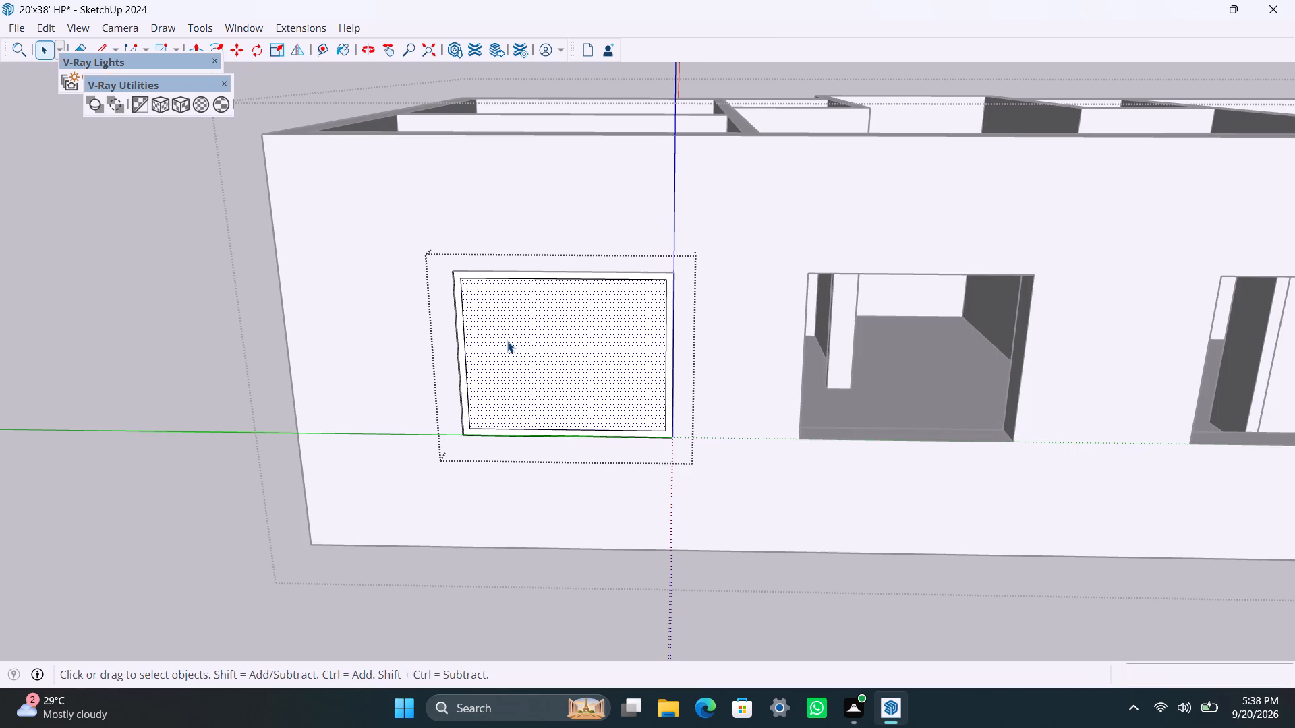
key("Delete")
Extrude the window frame face 1.5", and again by another 1.5".
scroll(472, 402, "up", 5)
left_click(464, 409)
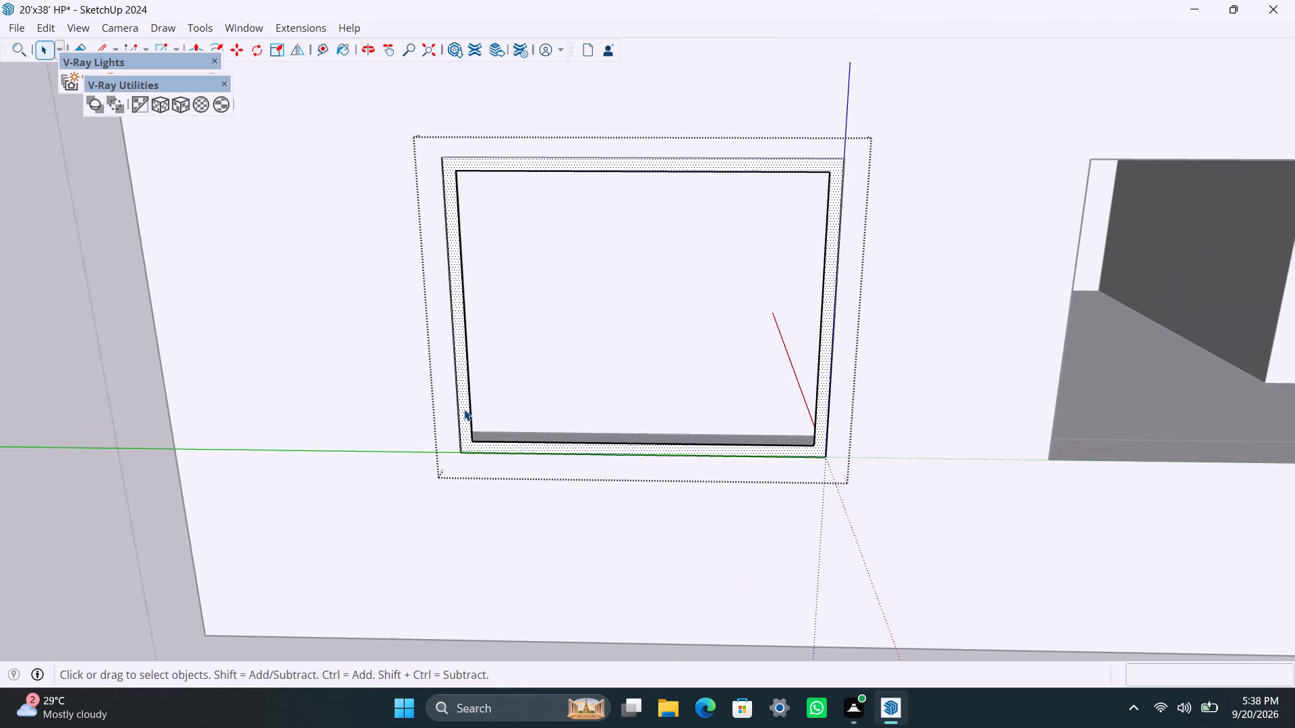
key("p")
left_click(464, 409)
type("1.5\"")
key("Return")
left_click(463, 411)
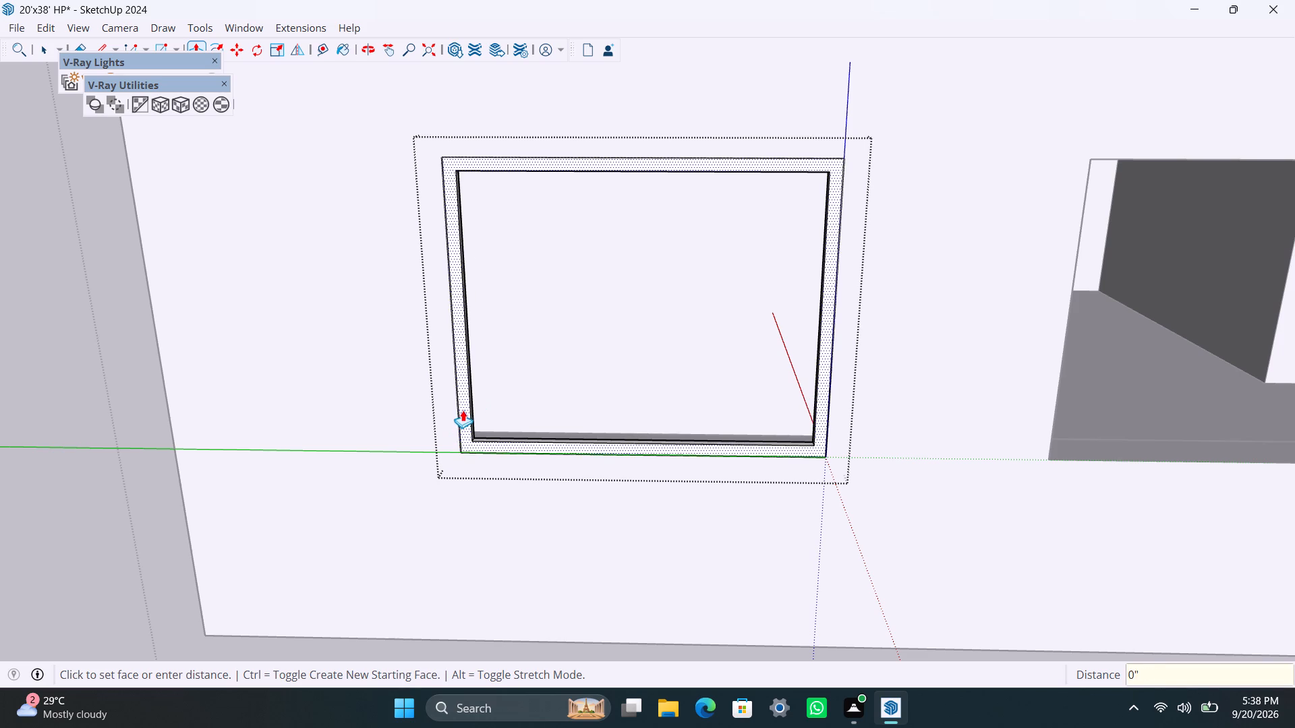
type("1.5\"")
key("Return")
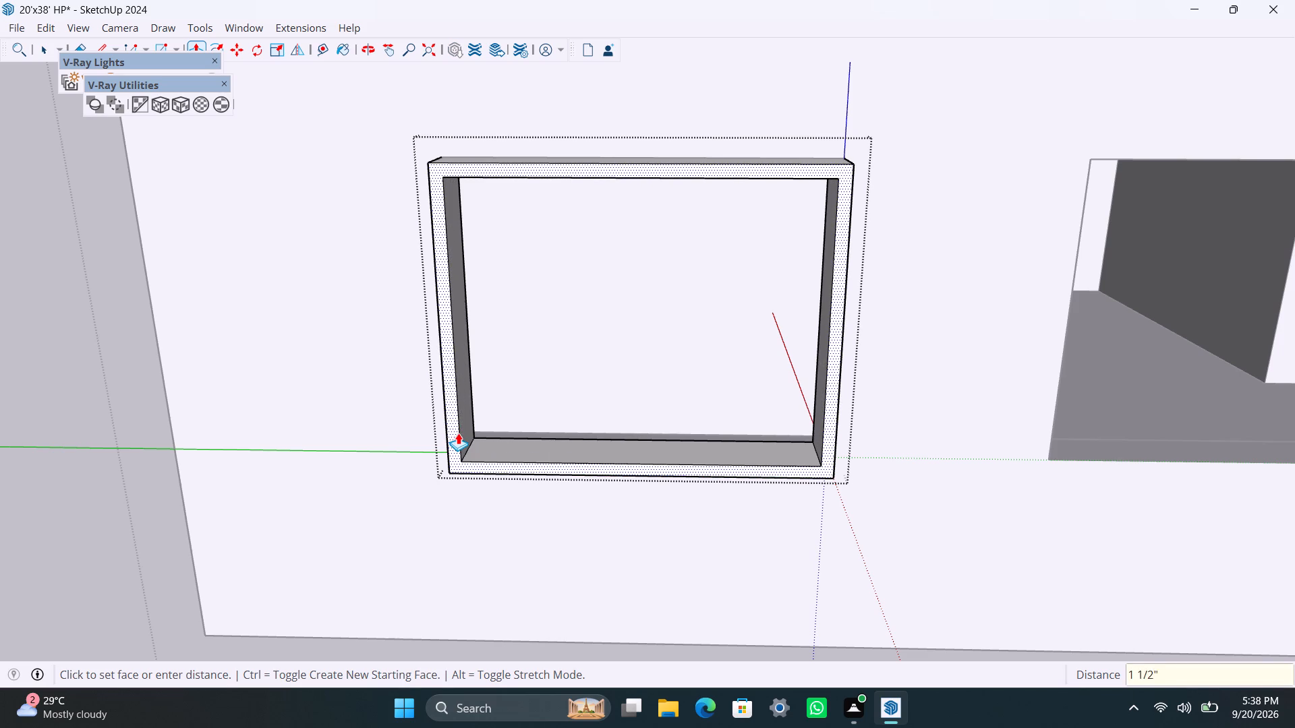
key("space")
Draw a 2' 4" x 3' 8" pane over half of the frame's opening, delete the other half's face and group the pane.
key("r")
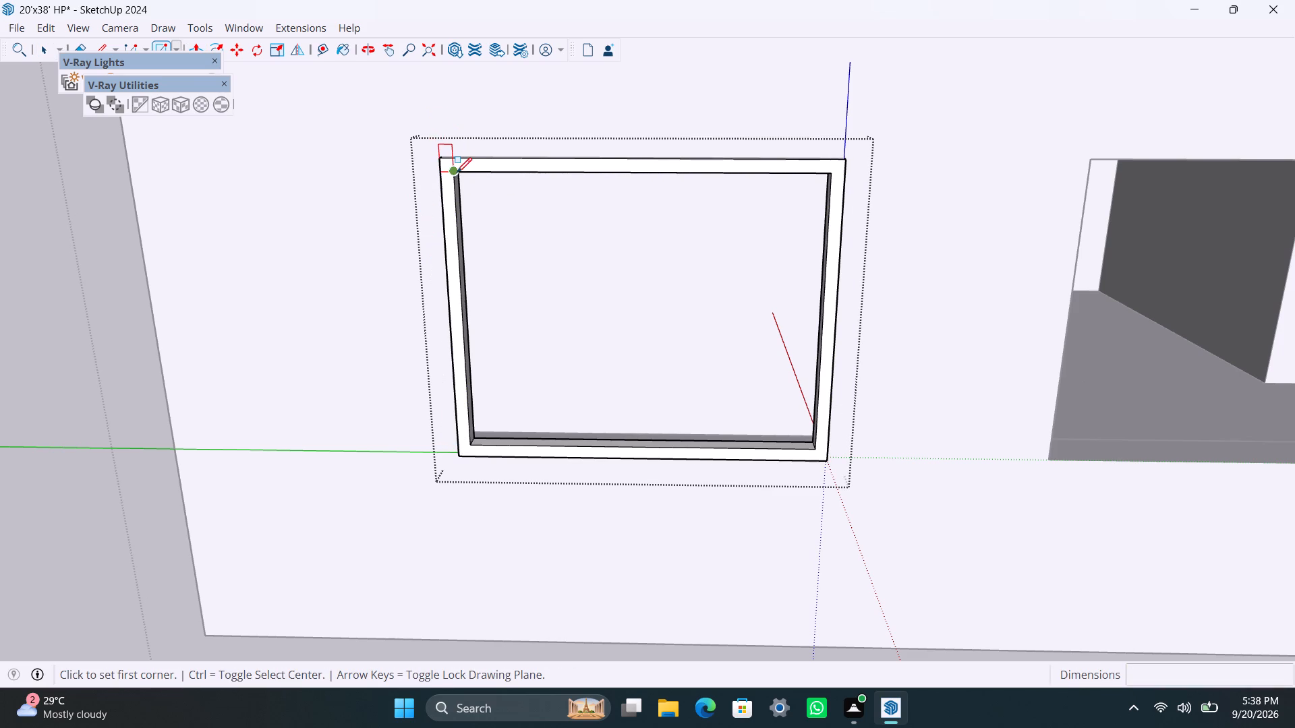
left_click(456, 173)
left_click(649, 444)
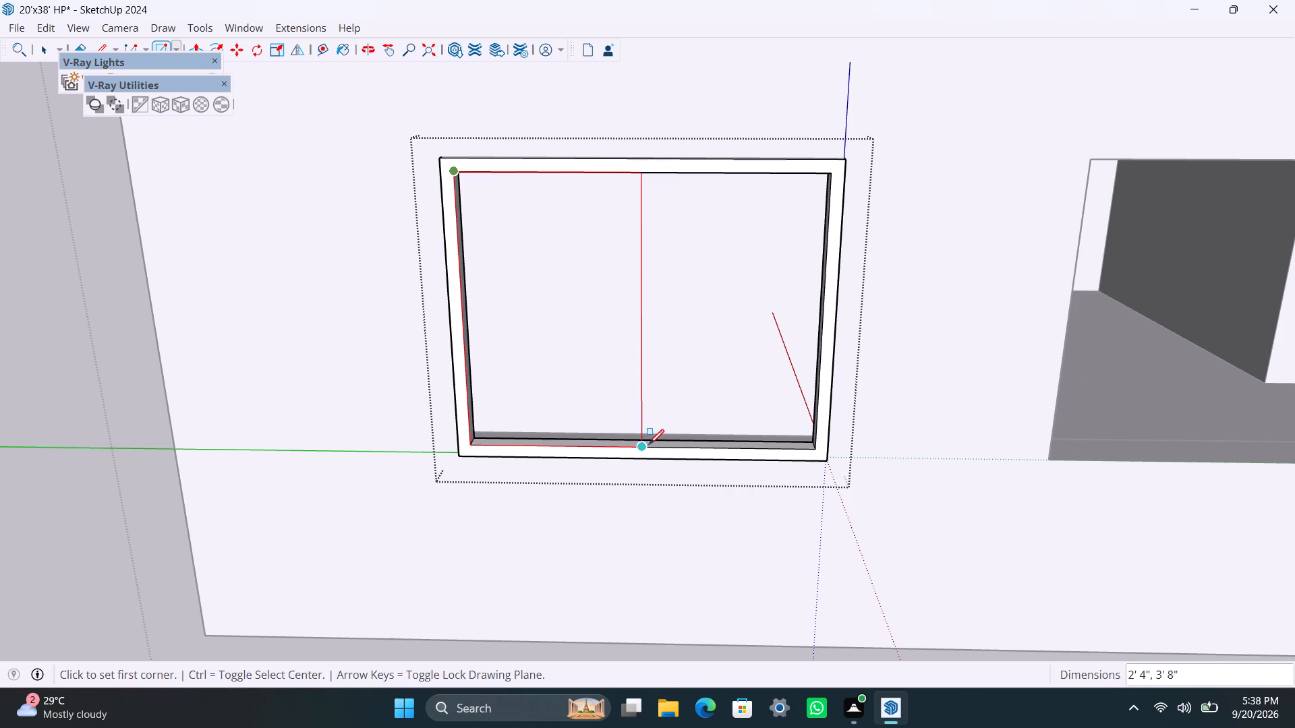
key("space")
left_click(673, 414)
key("Delete")
double_click(621, 412)
right_click(620, 411)
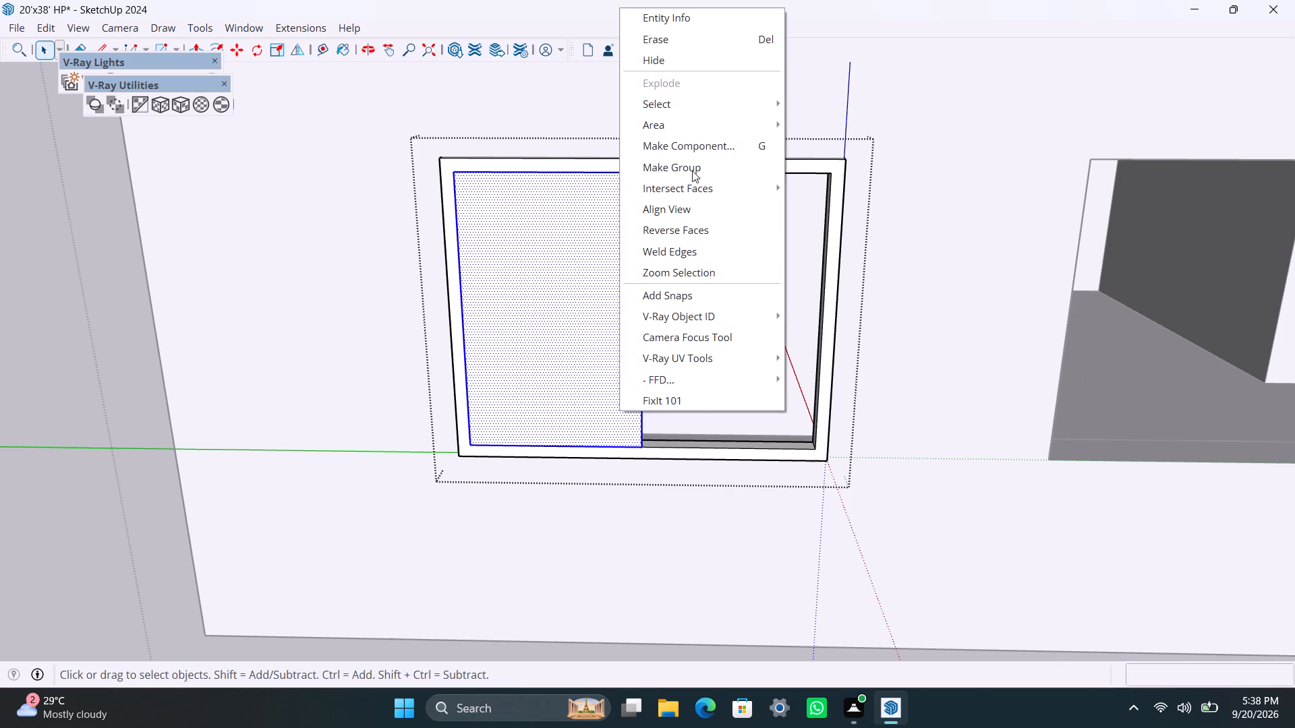
left_click(687, 168)
Extrude the pane face 8 mm inside its own group and close the group.
scroll(577, 546, "up", 2)
middle_click_drag(611, 538, 418, 571)
scroll(587, 348, "up", 3)
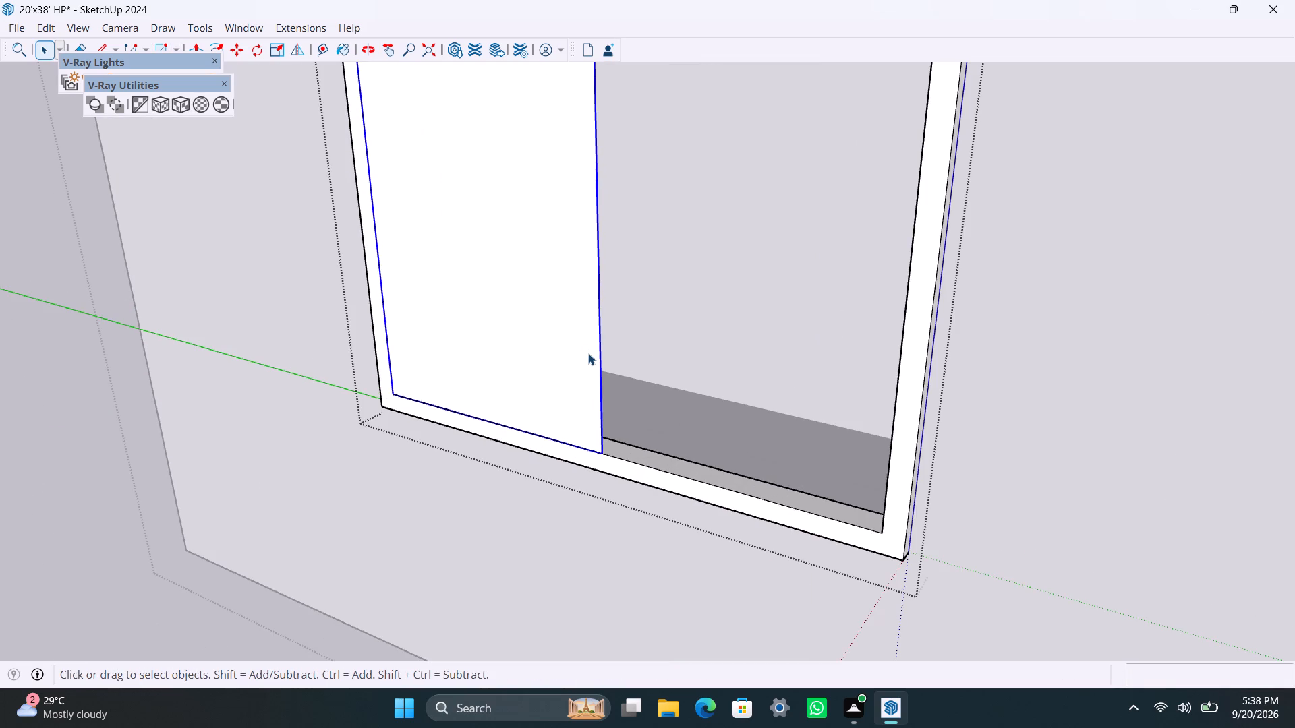
triple_click(588, 353)
left_click(587, 355)
key("p")
left_click(587, 355)
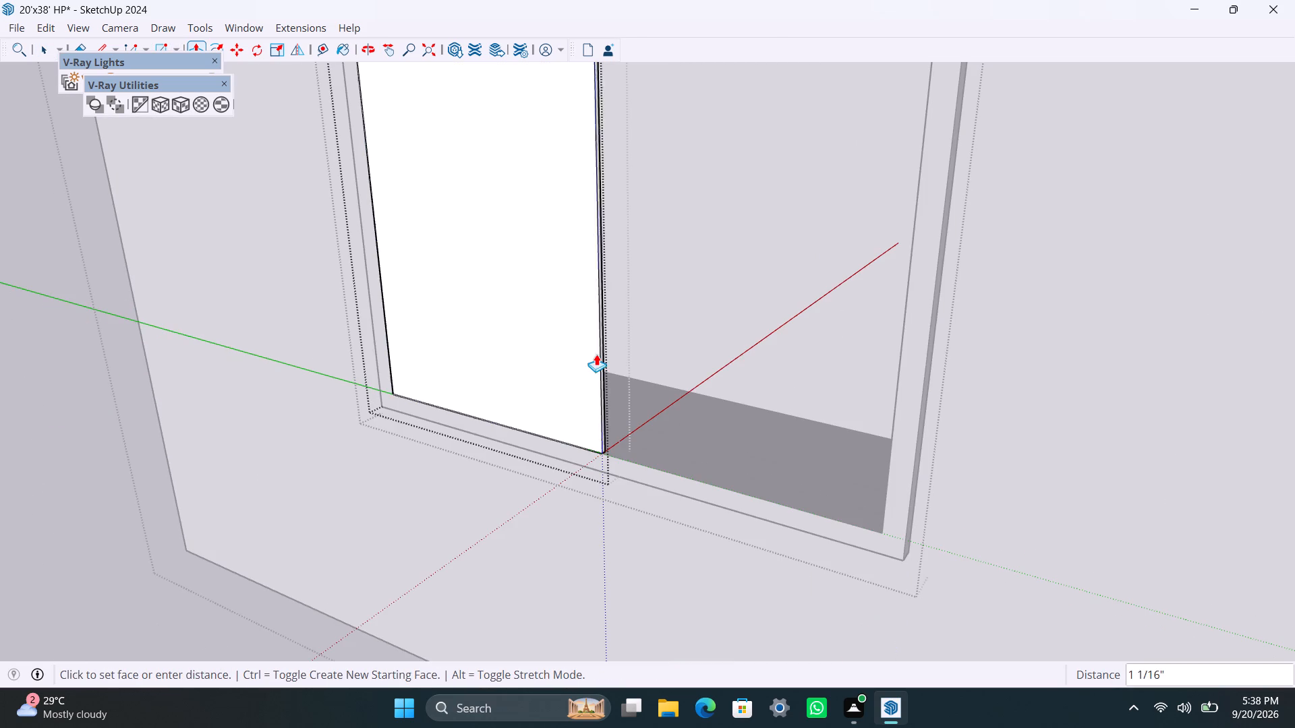
type("8MM")
key("Return")
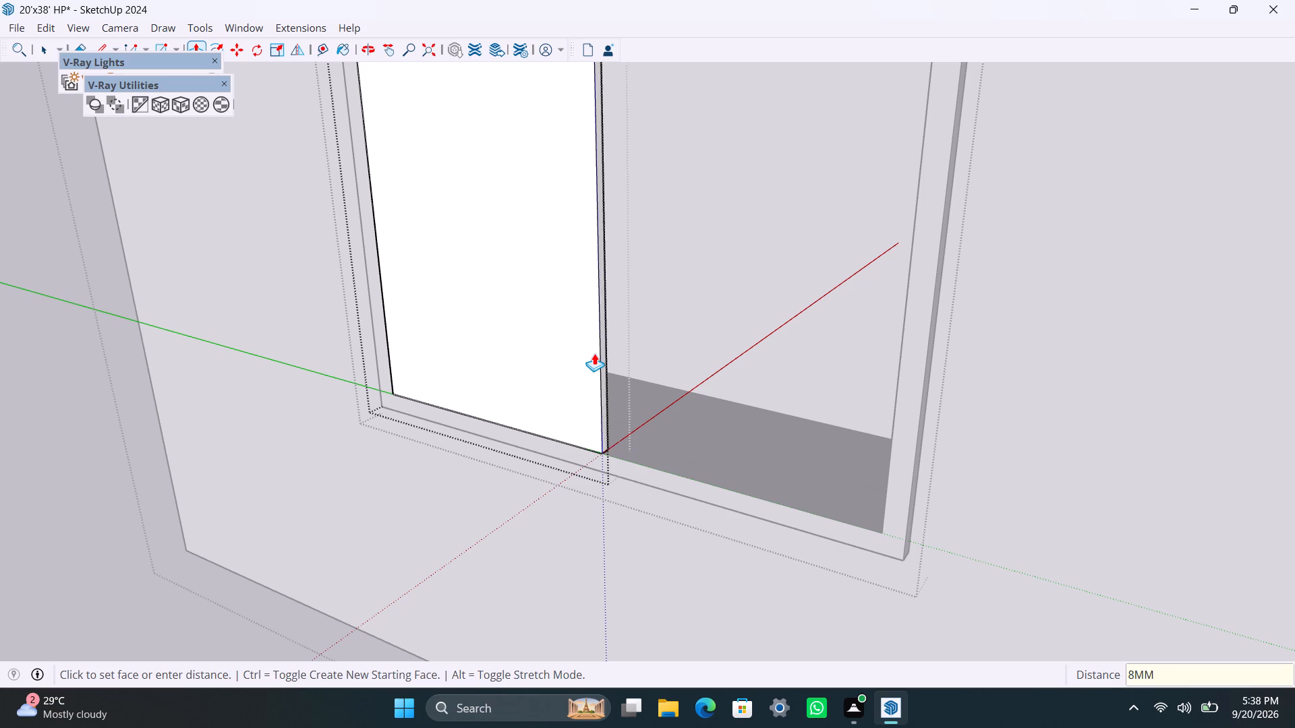
key("space")
left_click(635, 627)
Move the pane about 1 5/8" inward into the depth of the window frame.
scroll(550, 462, "up", 3)
left_click(577, 440)
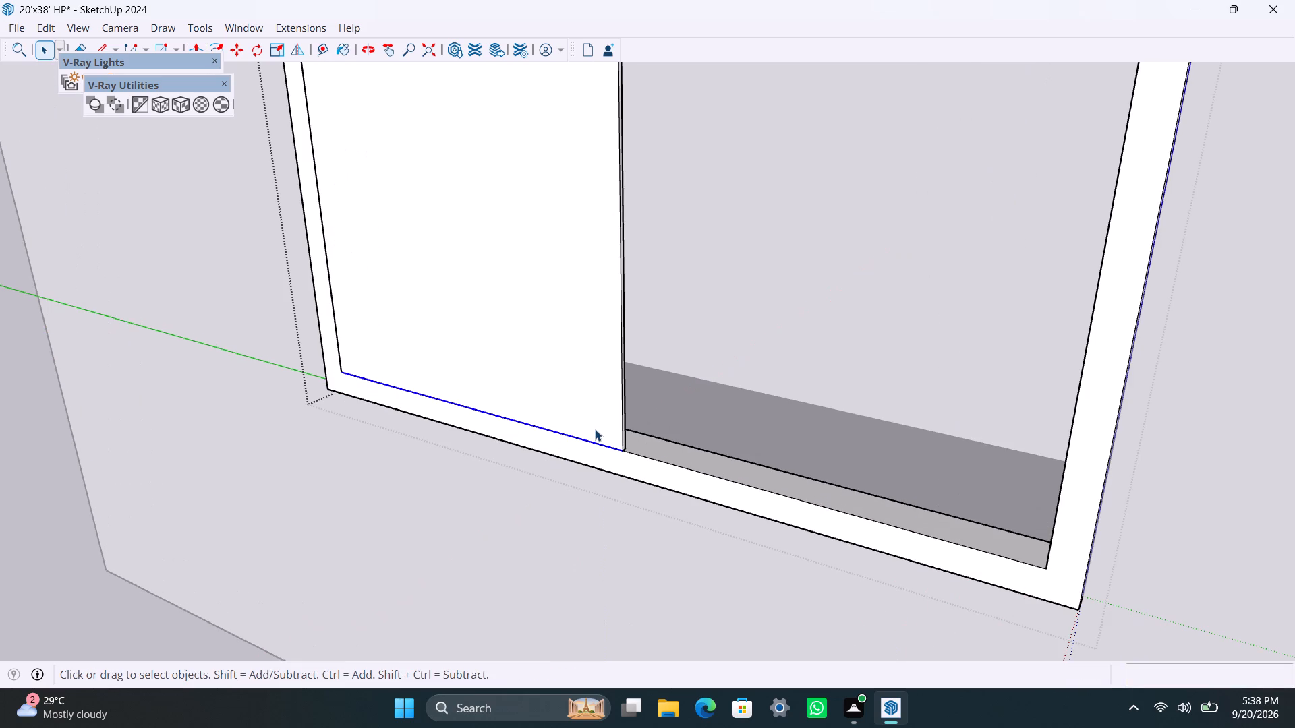
left_click(595, 429)
scroll(597, 429, "up", 9)
key("m")
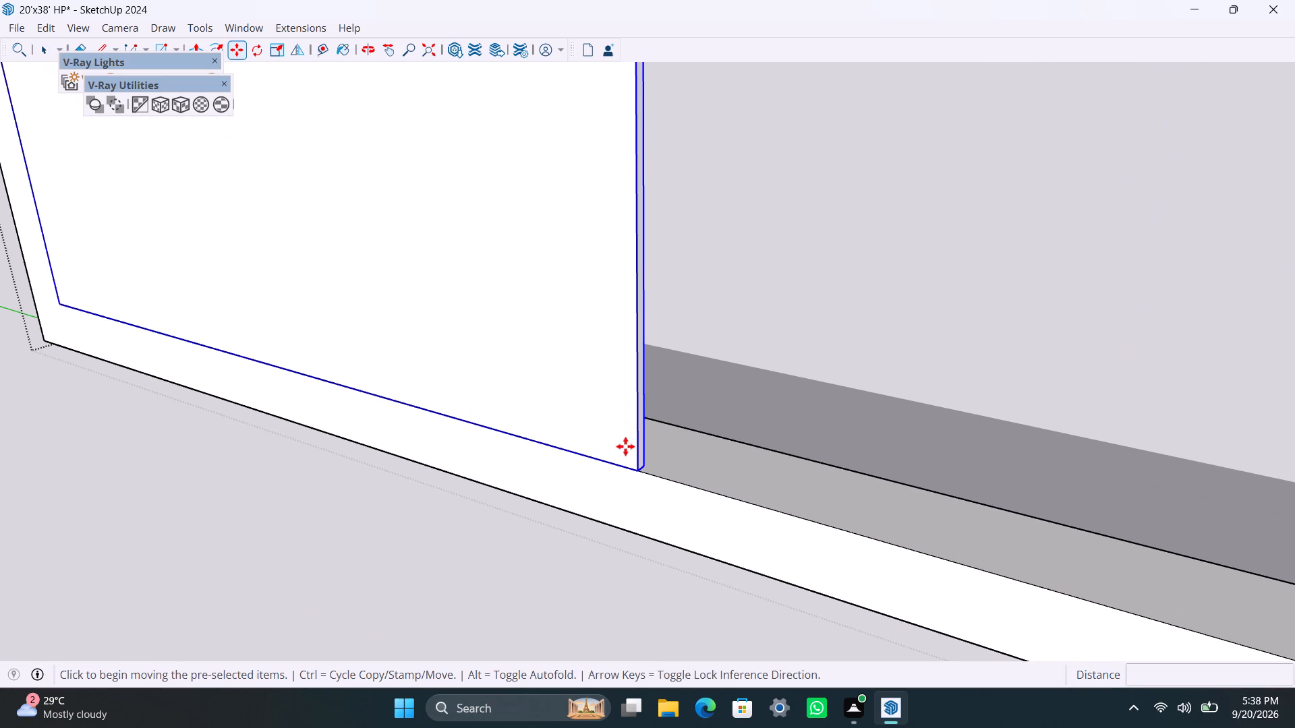
left_click(635, 463)
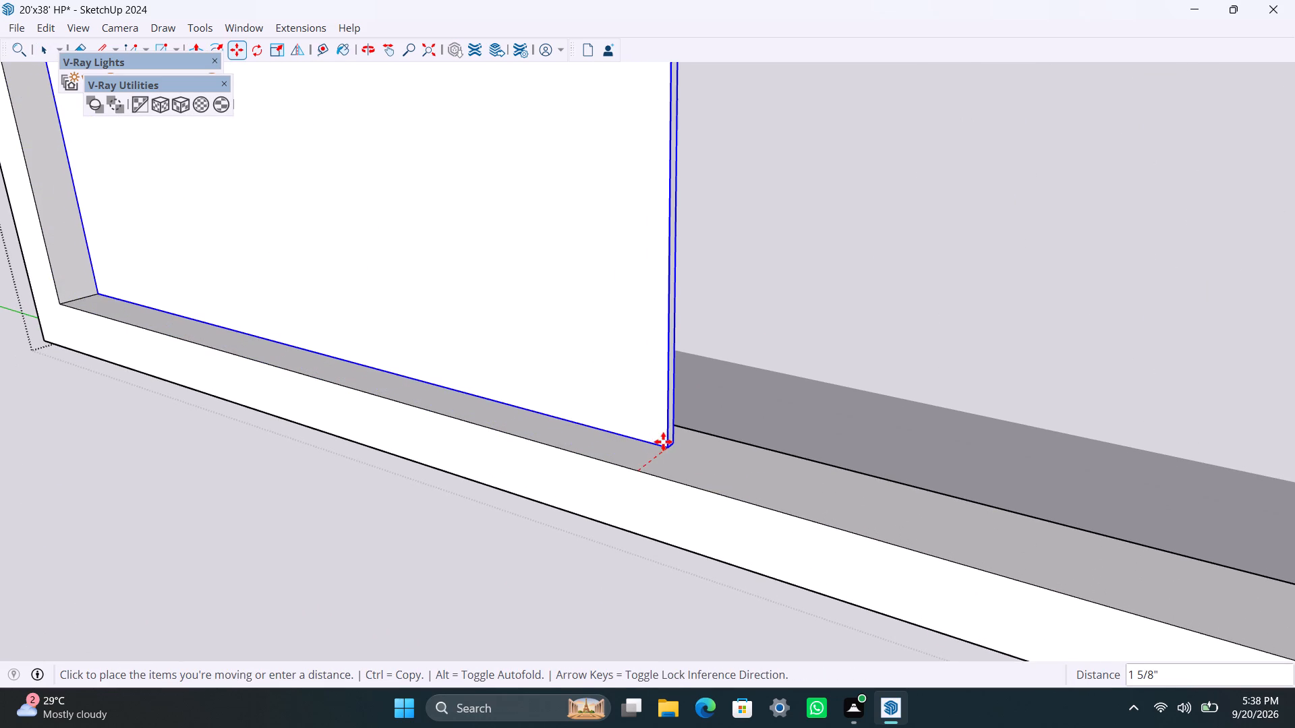
left_click(664, 441)
Copy the pane from its bottom corner to the frame's opposite inner corner, covering the open half.
scroll(465, 415, "down", 20)
scroll(465, 415, "down", 3)
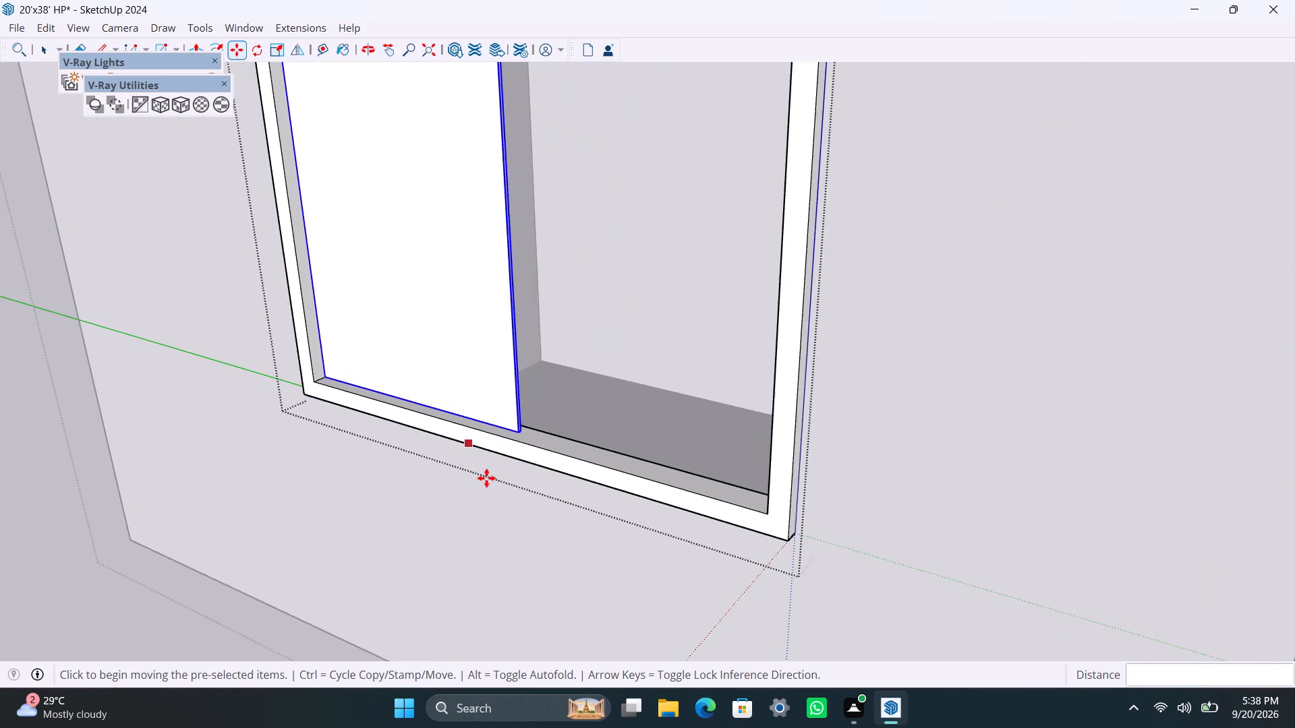
scroll(473, 453, "down", 5)
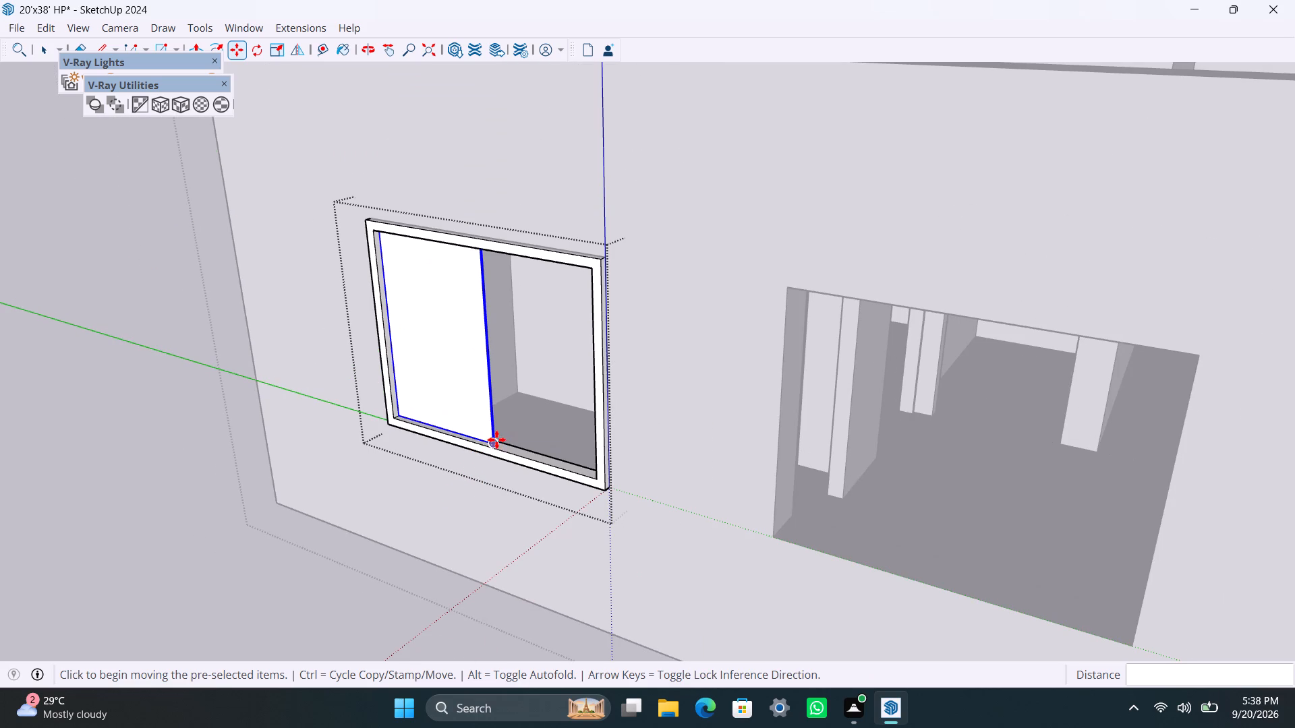
left_click(496, 438)
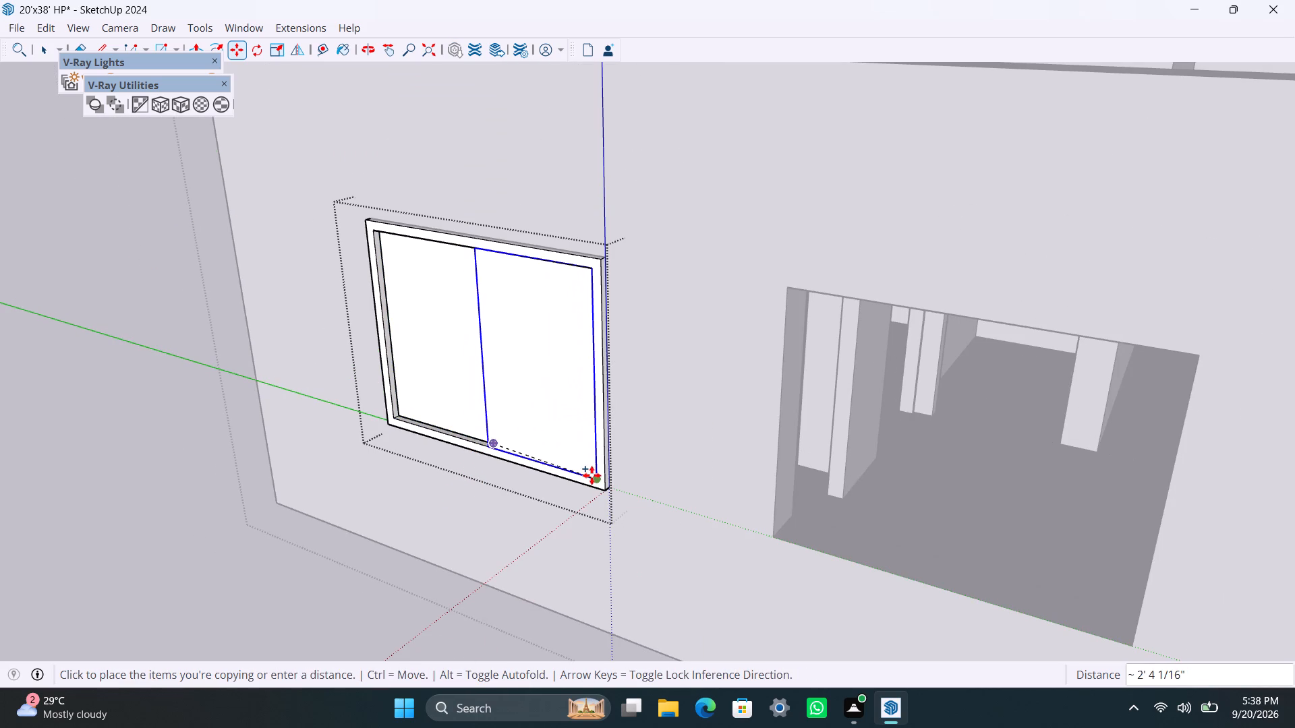
left_click(592, 475)
Move the copied pane inward so its bottom back corner meets the first pane's front corner, and close the window group.
scroll(543, 487, "up", 7)
middle_click_drag(466, 518, 934, 533)
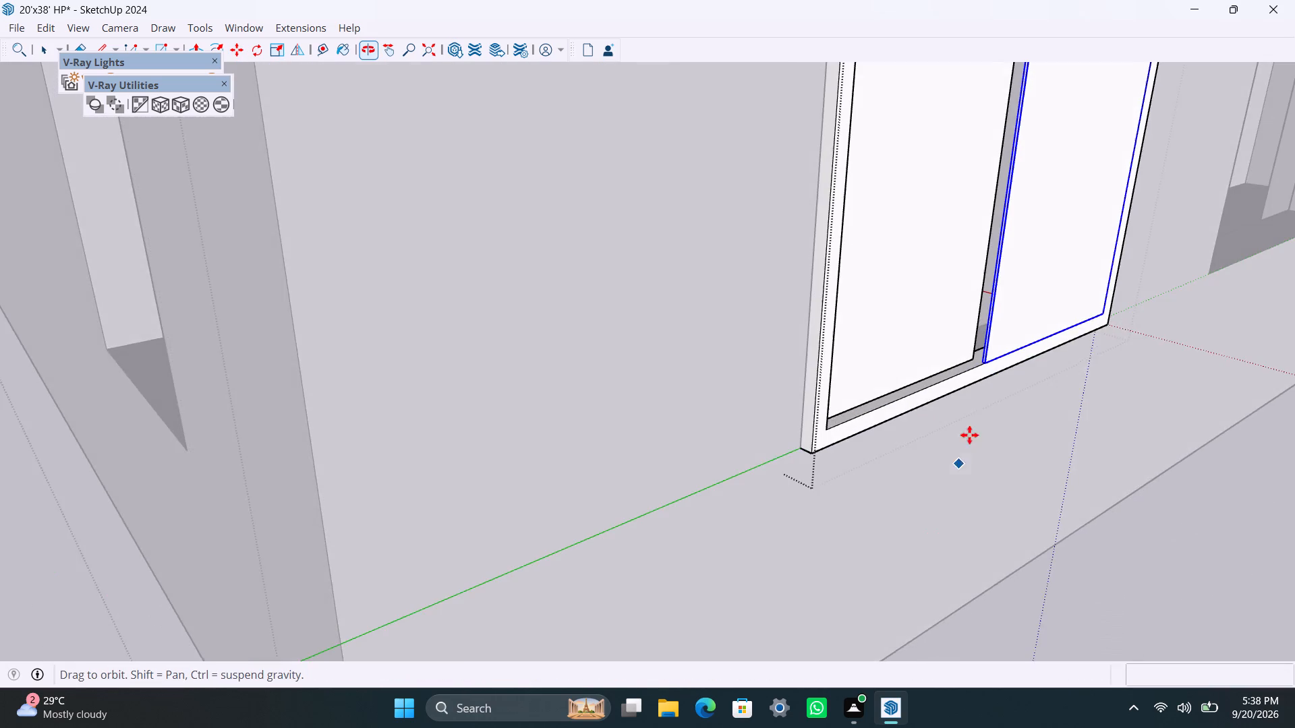
scroll(987, 398, "up", 15)
scroll(976, 355, "up", 7)
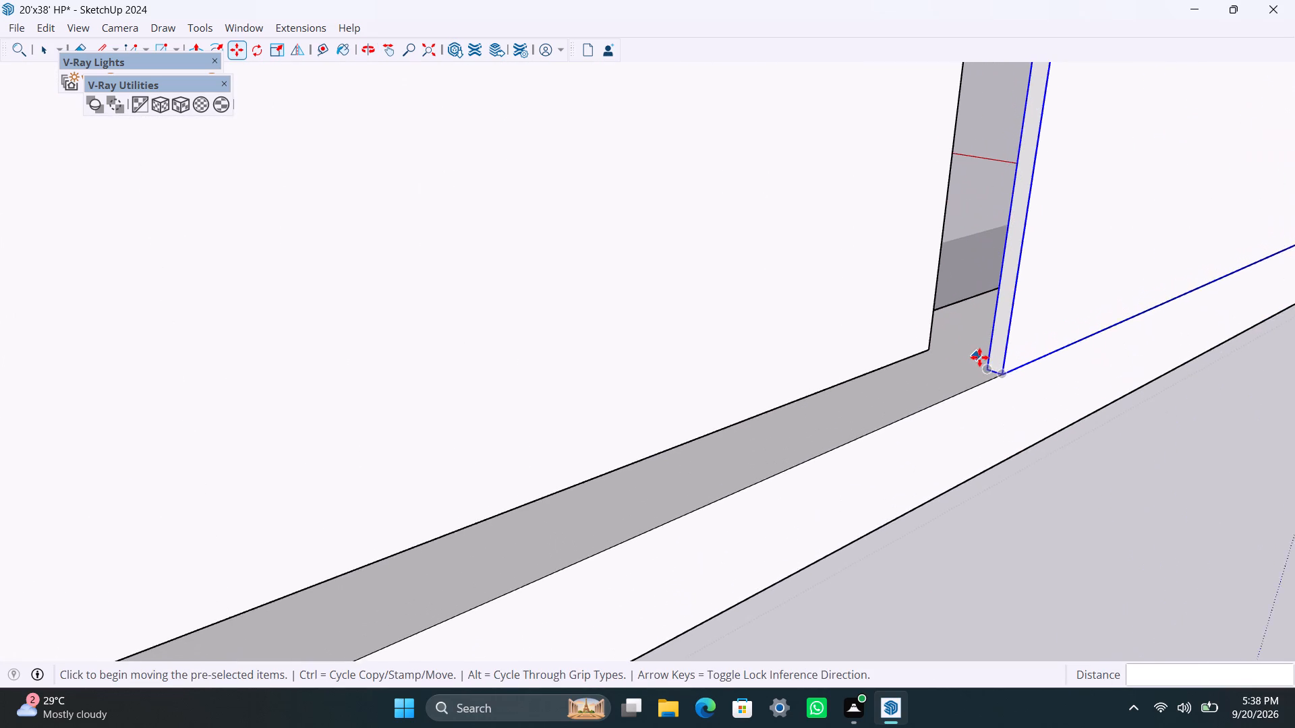
left_click(989, 369)
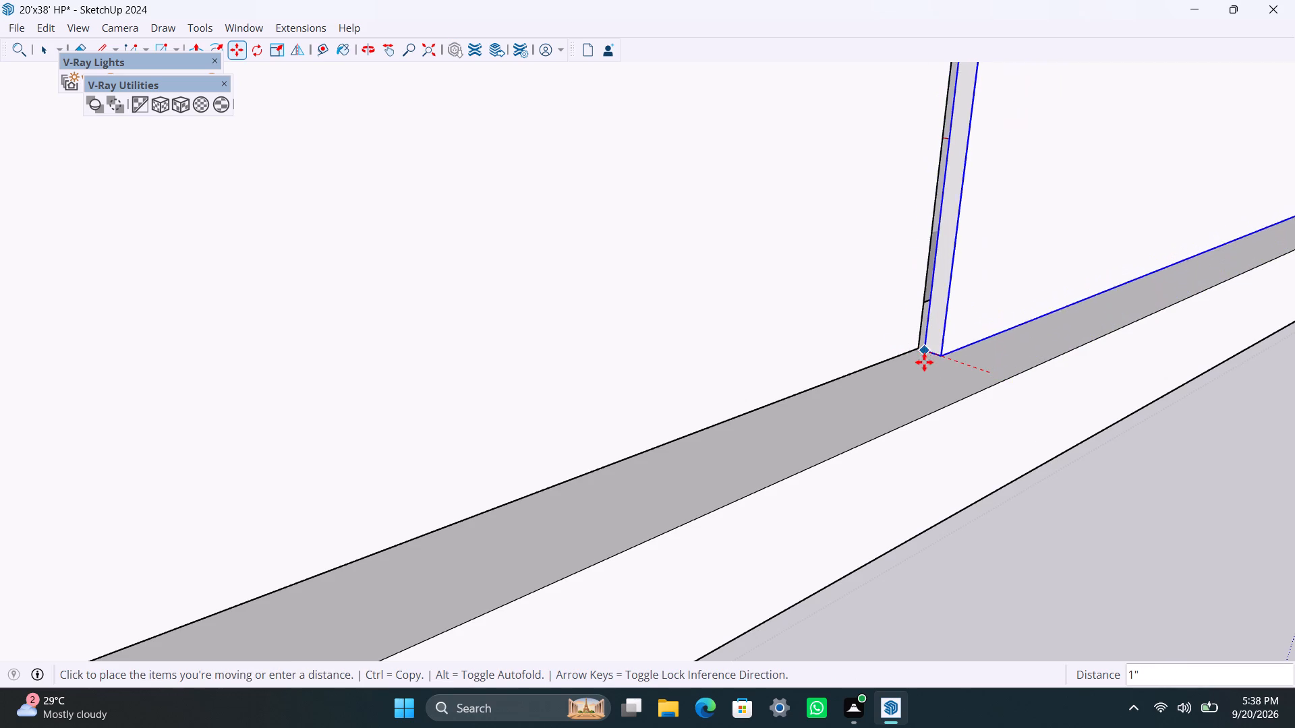
left_click(919, 352)
scroll(764, 375, "down", 9)
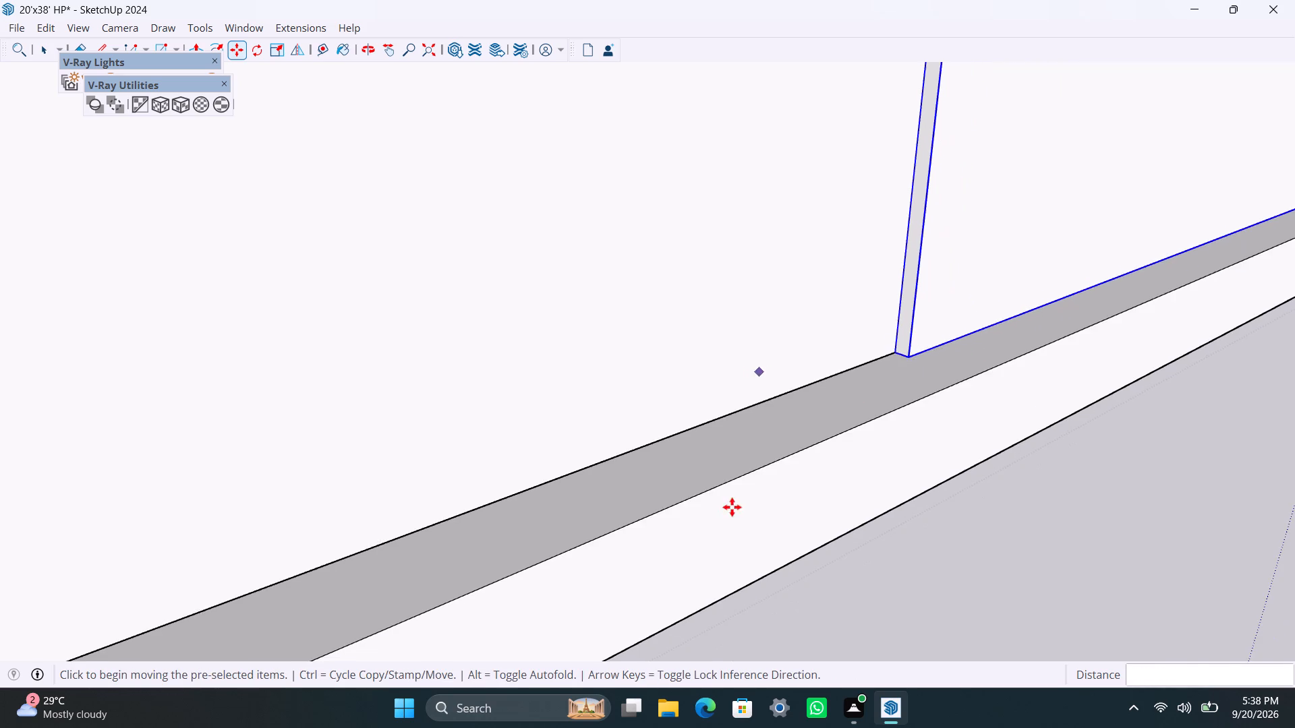
scroll(732, 507, "down", 20)
scroll(732, 507, "down", 20)
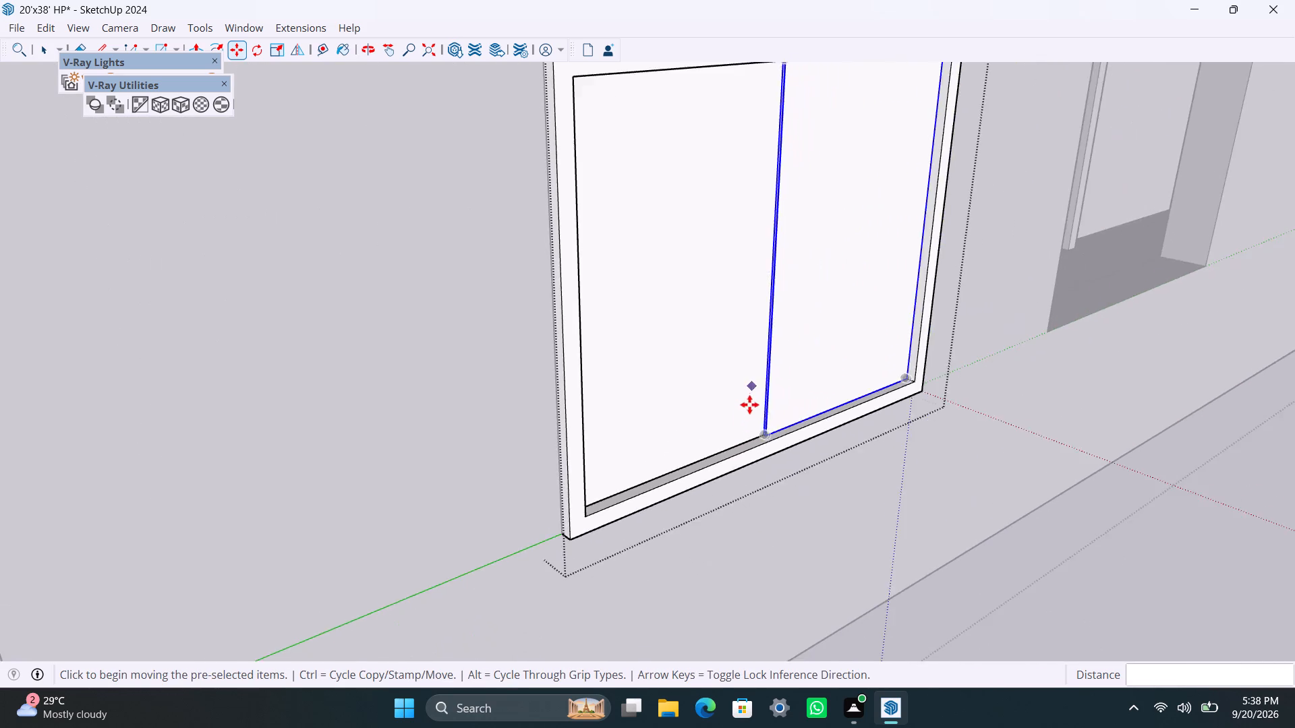
scroll(749, 404, "down", 12)
key("space")
left_click(989, 566)
Draw a 5' x 4' rectangle over the second window opening of the long wall and group it.
scroll(823, 458, "down", 3)
middle_click_drag(828, 482, 547, 478)
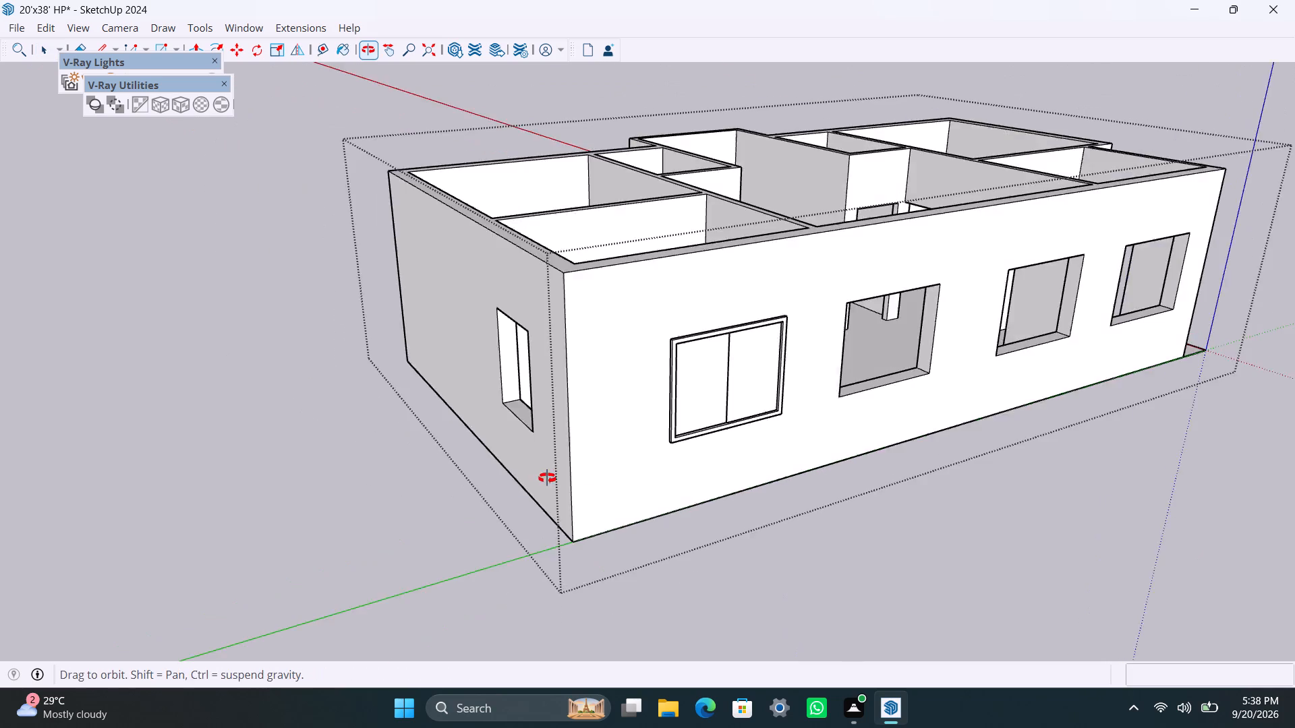
middle_click_drag(547, 478, 476, 471)
scroll(623, 515, "up", 2)
middle_click_drag(597, 526, 559, 527, "shift")
scroll(688, 541, "up", 2)
middle_click_drag(706, 546, 728, 548)
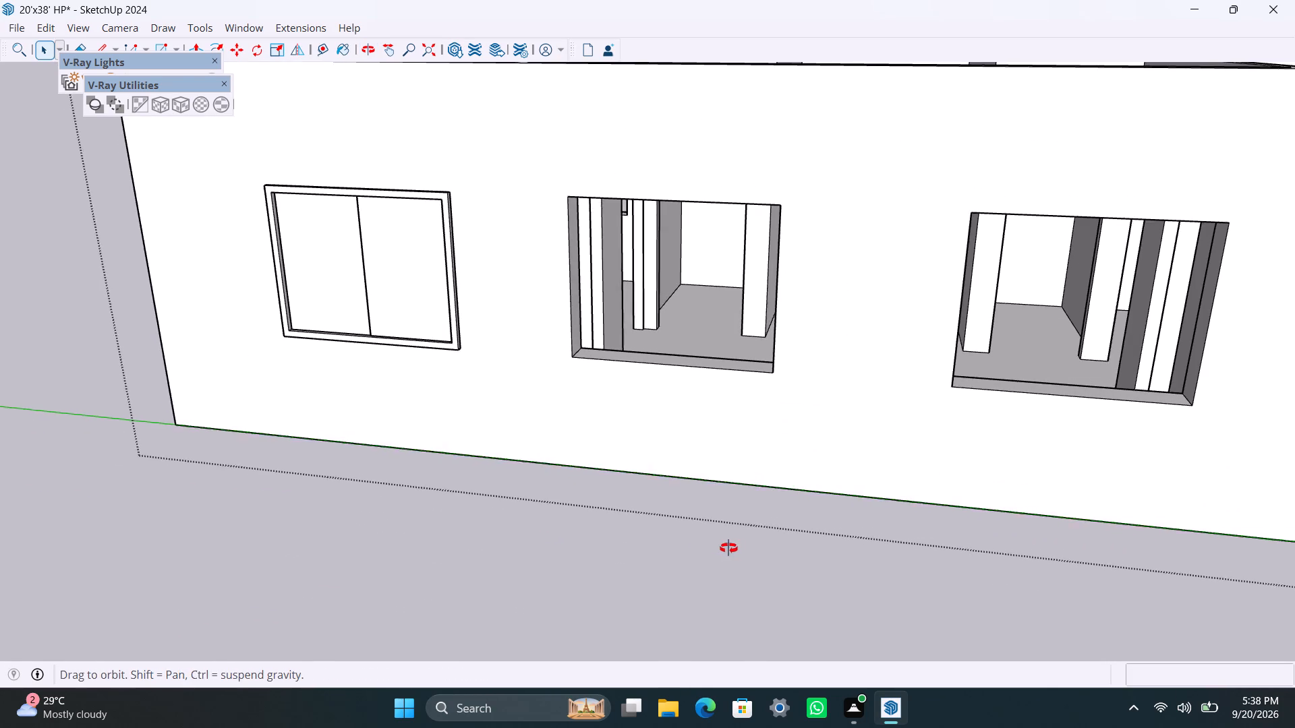
middle_click_drag(728, 548, 739, 549)
key("r")
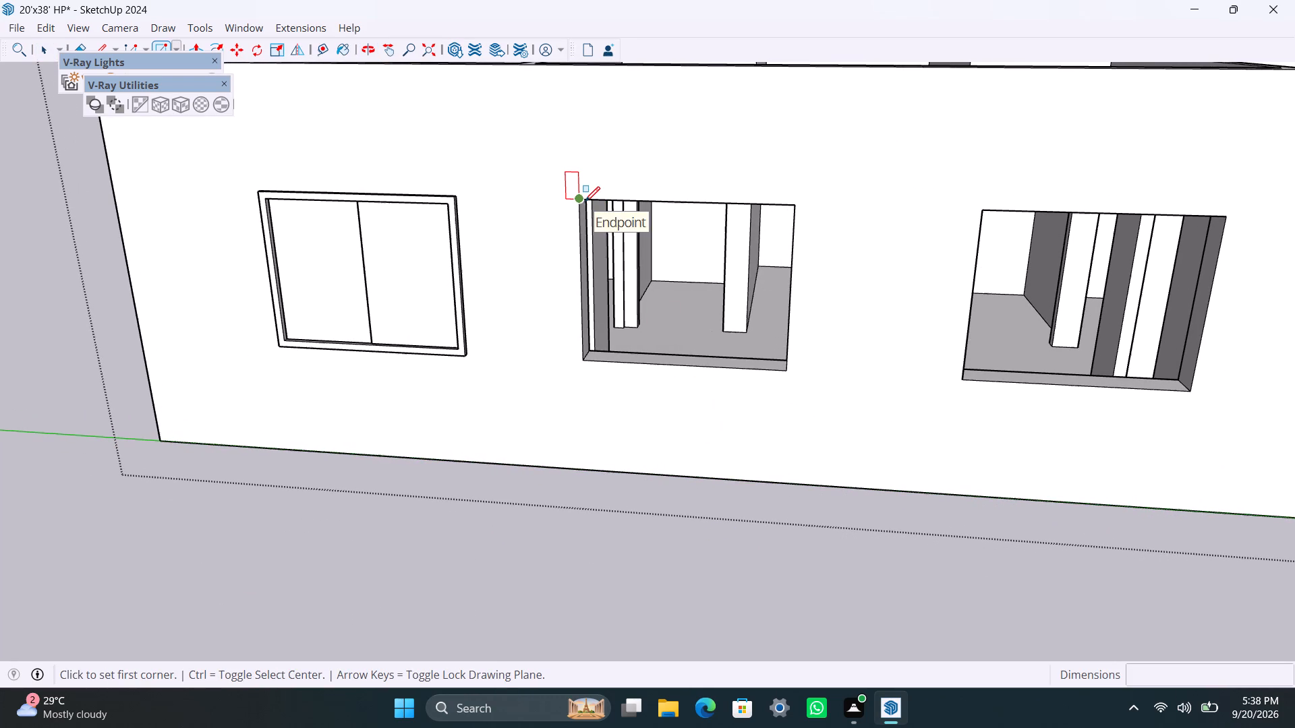
left_click(585, 202)
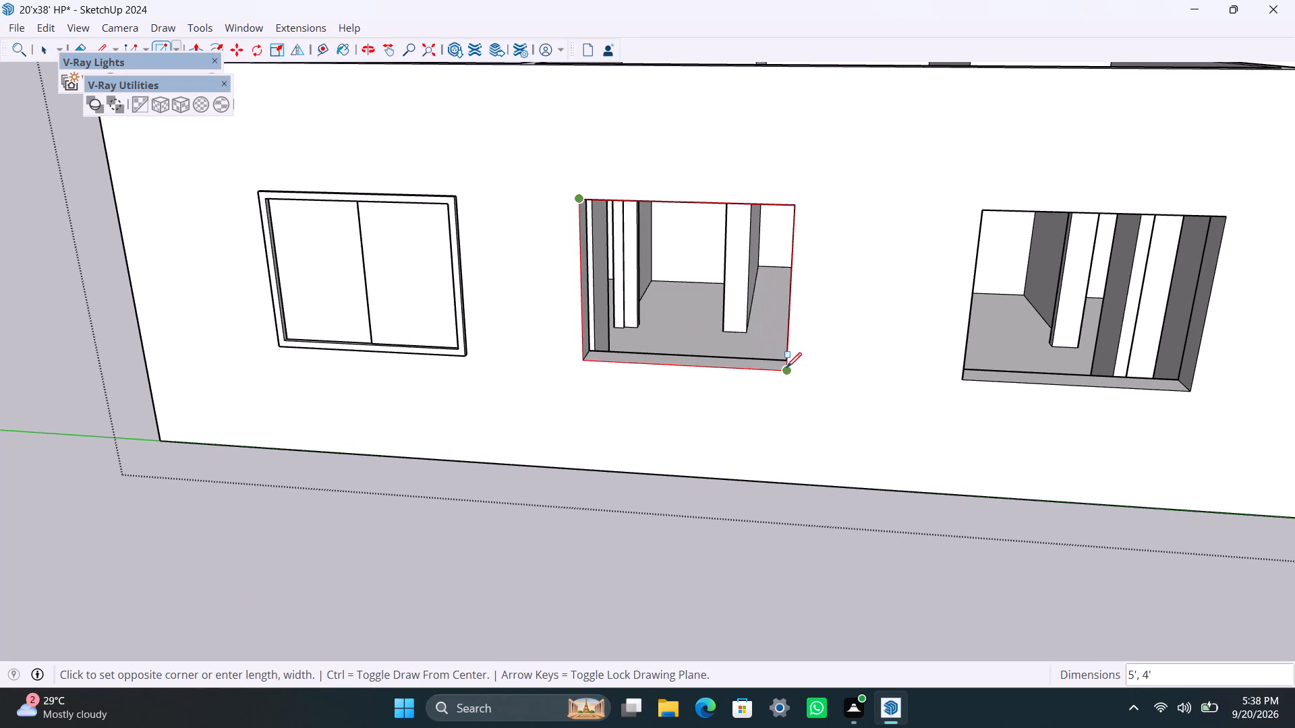
left_click(786, 367)
key("space")
double_click(703, 313)
right_click(703, 313)
left_click(771, 475)
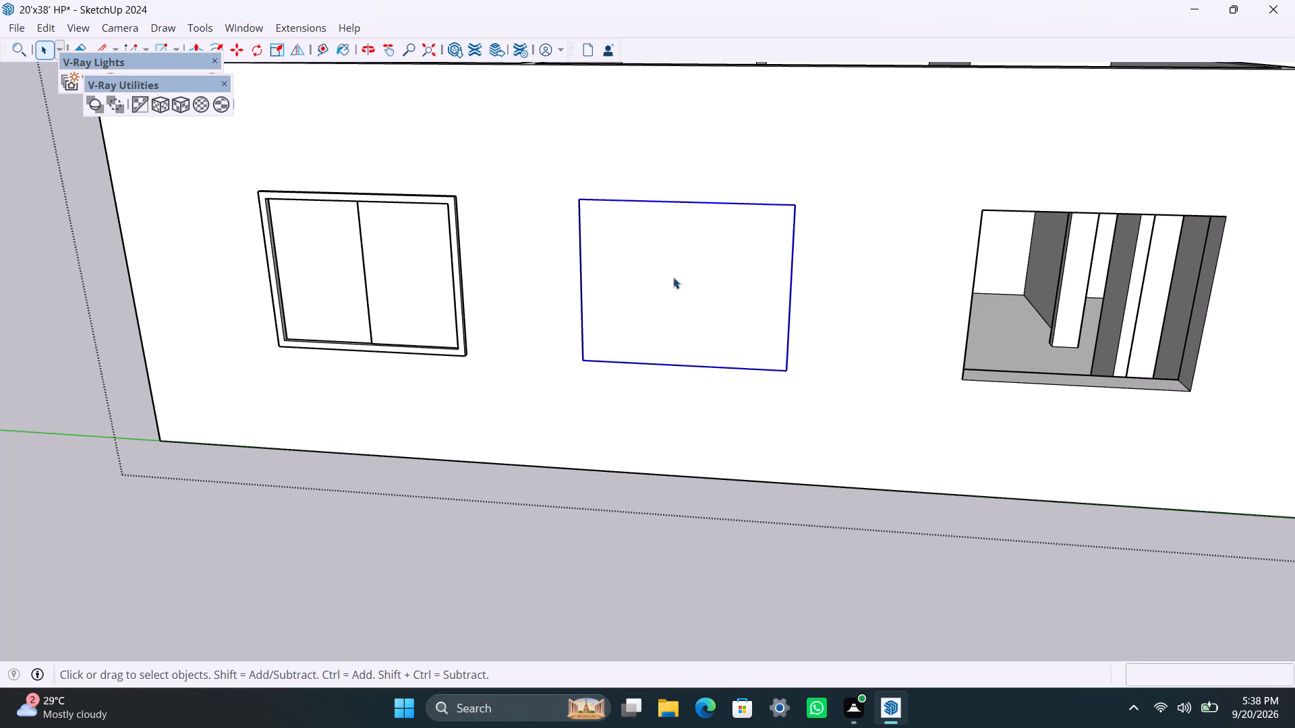
Inside the new group, offset the rectangle 2" inward and delete the inner face to leave a window frame.
double_click(666, 262)
left_click(662, 262)
key("f")
left_click(626, 254)
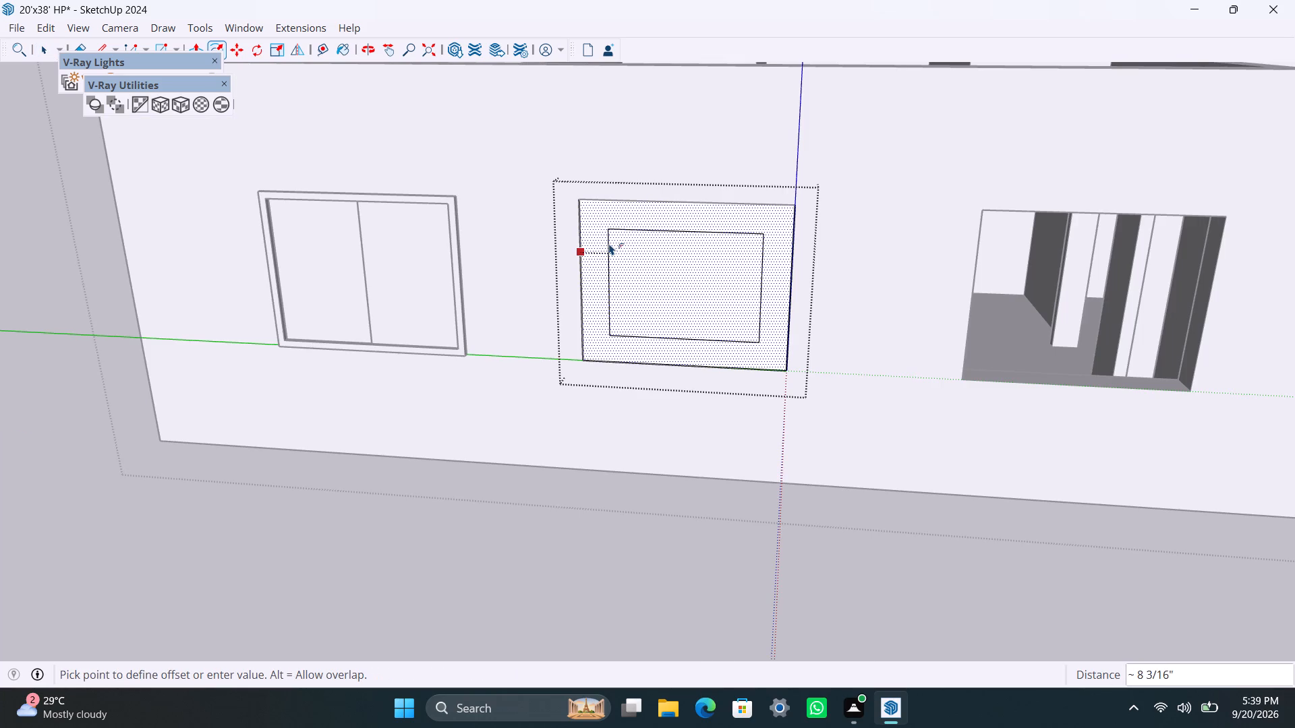
type("2\"")
key("Return")
key("space")
left_click(710, 247)
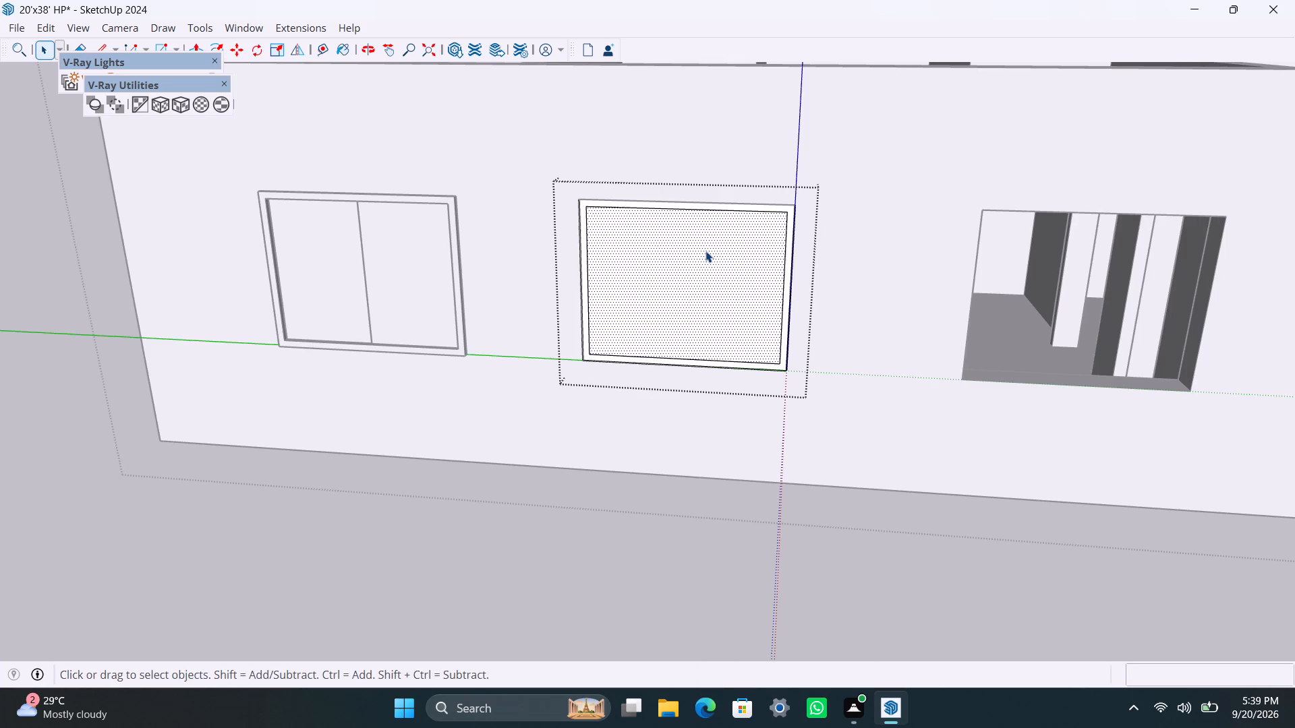
key("Delete")
Extrude the frame face 1.5" and extrude it a further 1.5".
scroll(604, 357, "up", 9)
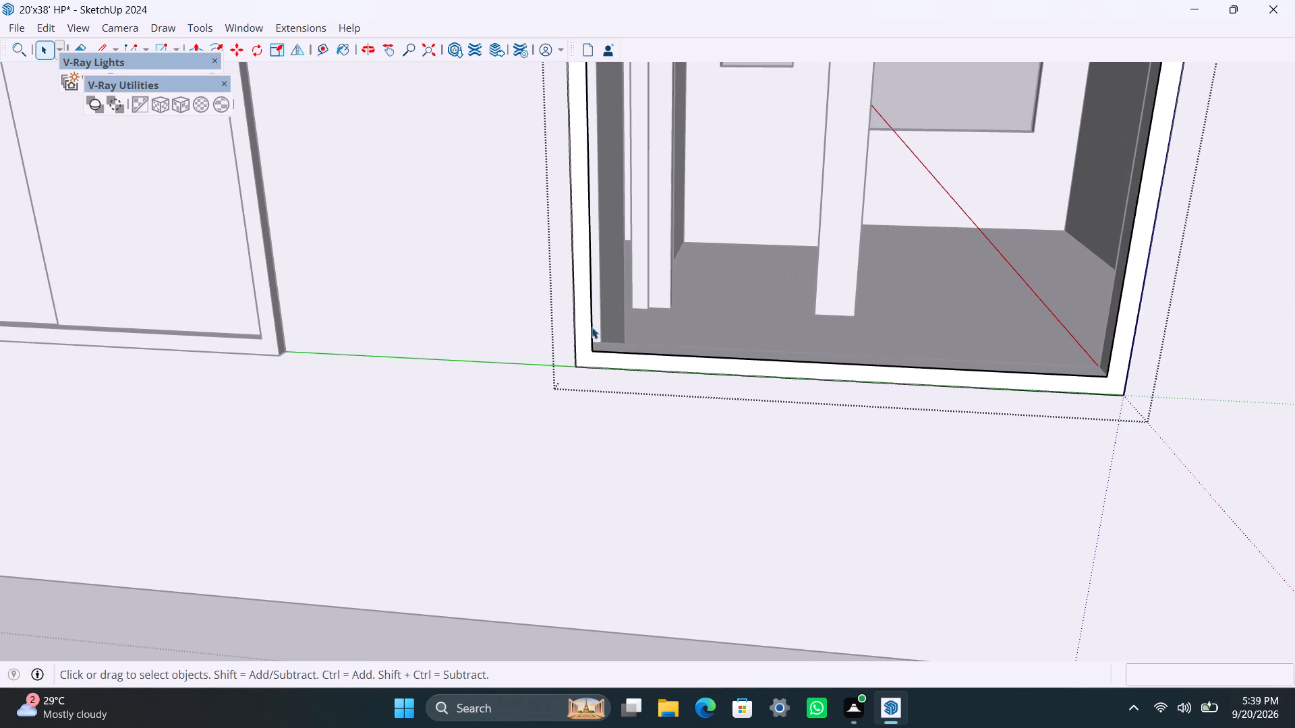
scroll(579, 326, "up", 3)
left_click(580, 316)
key("p")
left_click(580, 316)
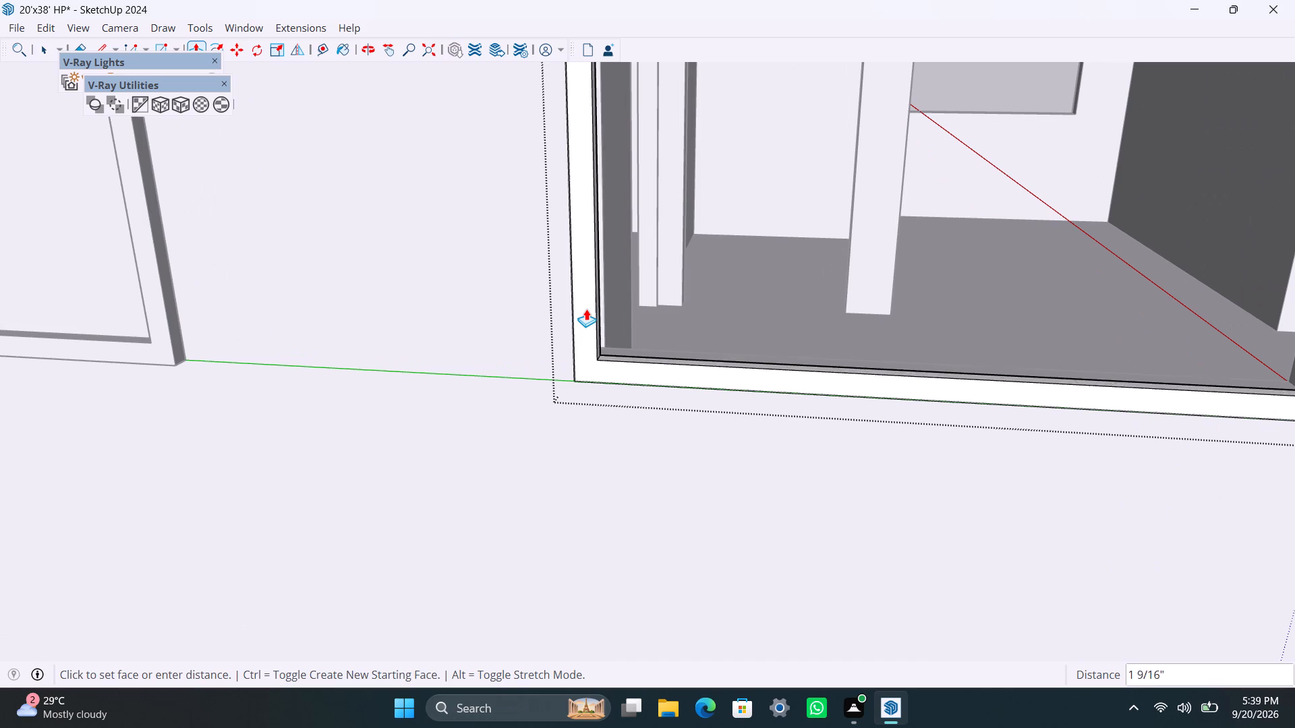
type("1.5\"")
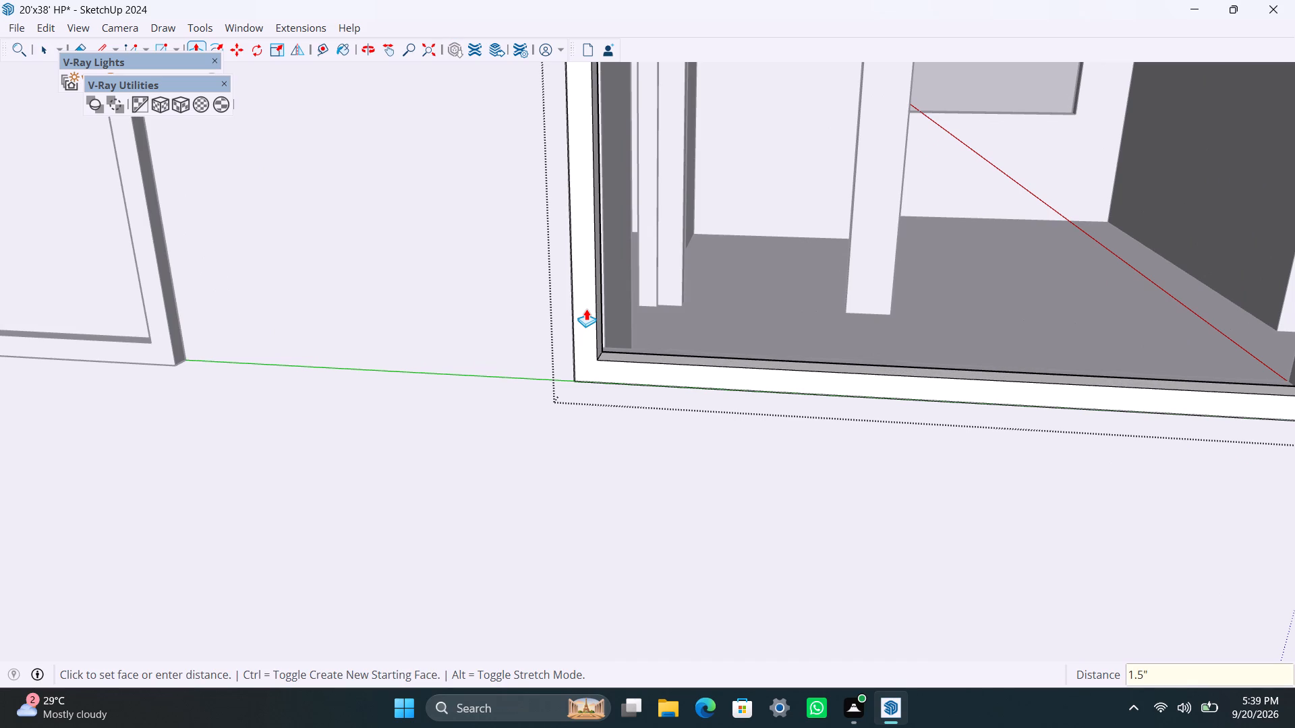
key("Return")
left_click(583, 322)
type("1.5\"")
key("Return")
key("space")
Draw a pane rectangle over one half of the second frame's opening, delete the other half's face and group the pane.
scroll(569, 413, "down", 9)
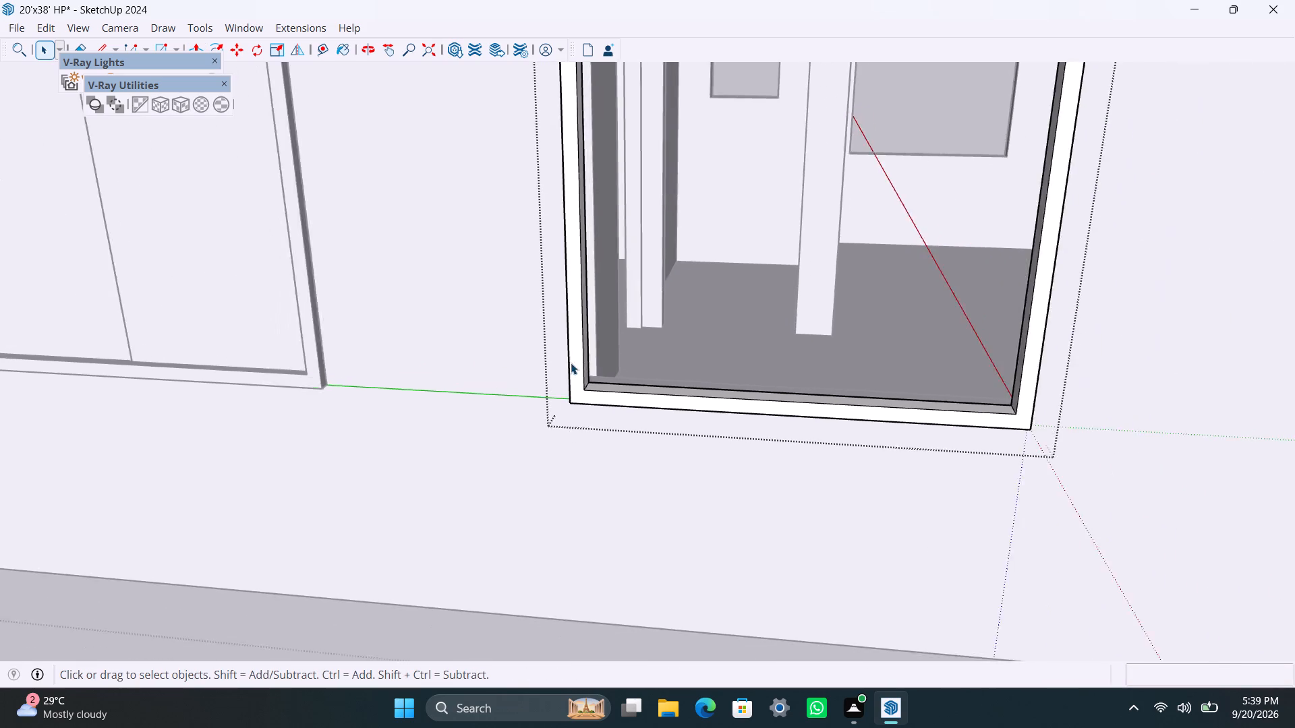
scroll(571, 363, "down", 2)
key("r")
scroll(575, 214, "up", 2)
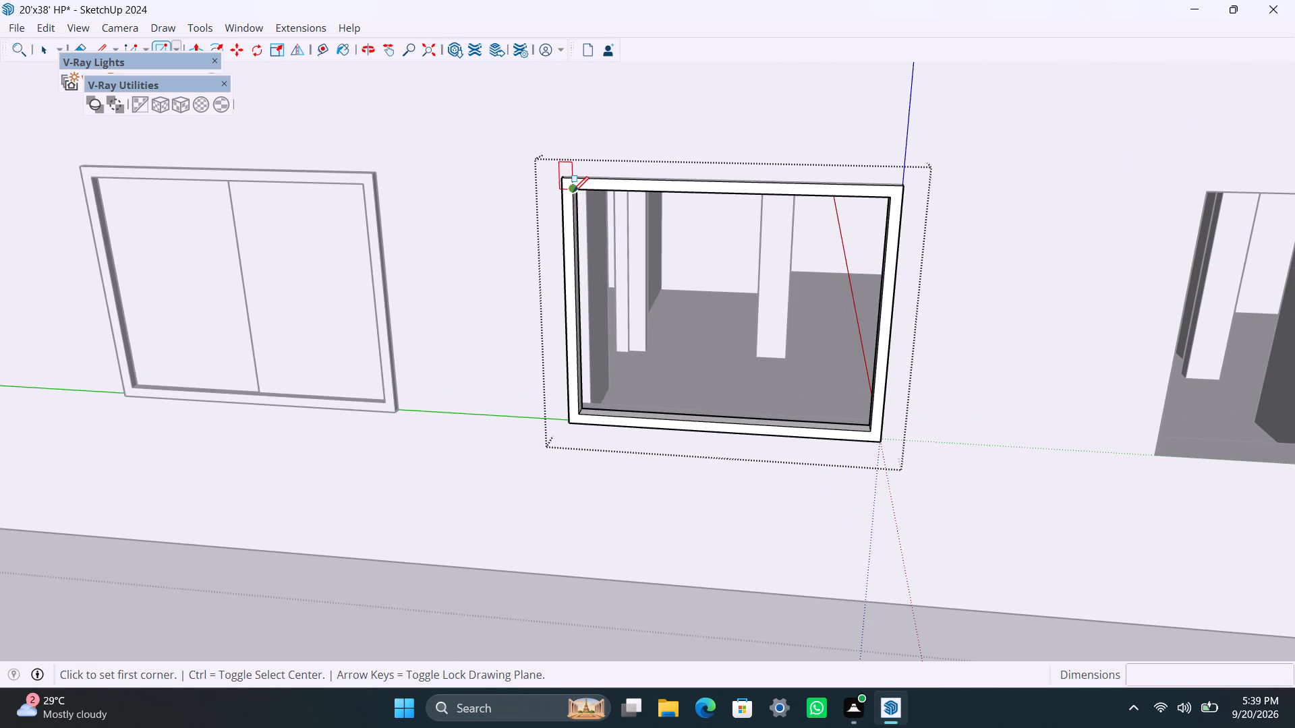
left_click(573, 191)
left_click(730, 419)
key("space")
left_click(768, 390)
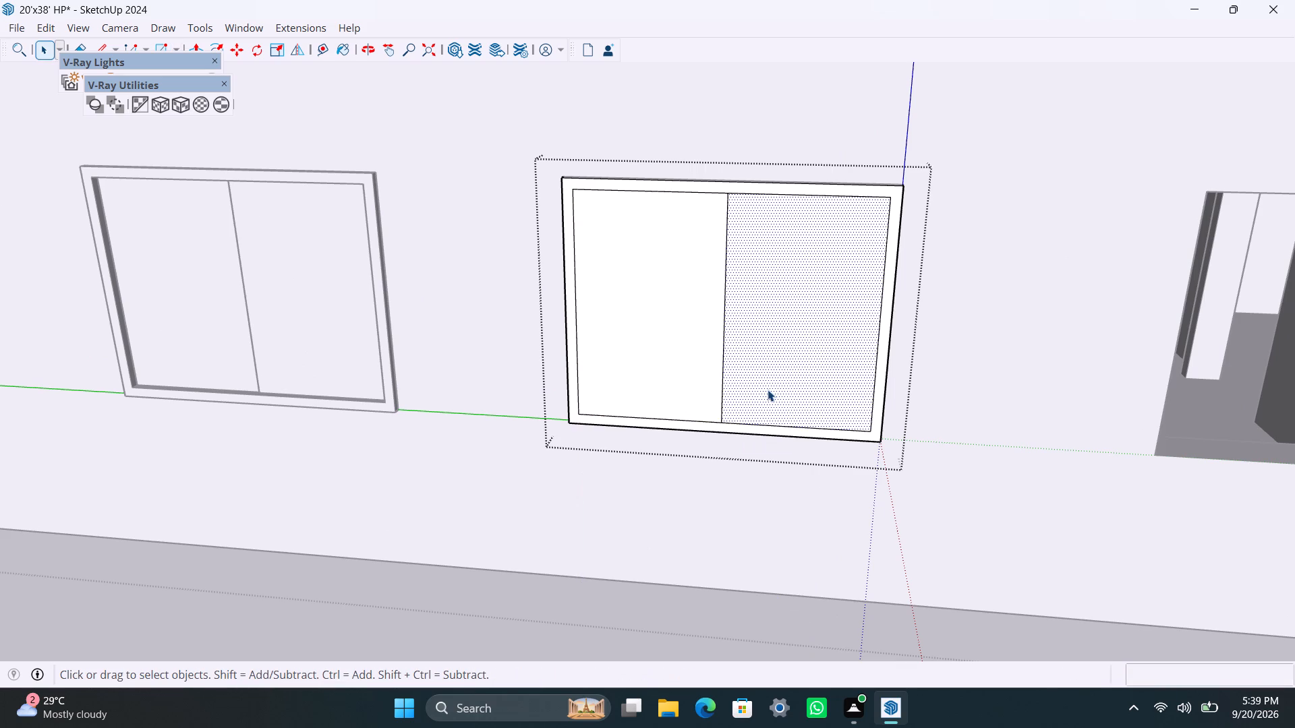
key("Delete")
double_click(710, 394)
right_click(710, 394)
left_click(782, 152)
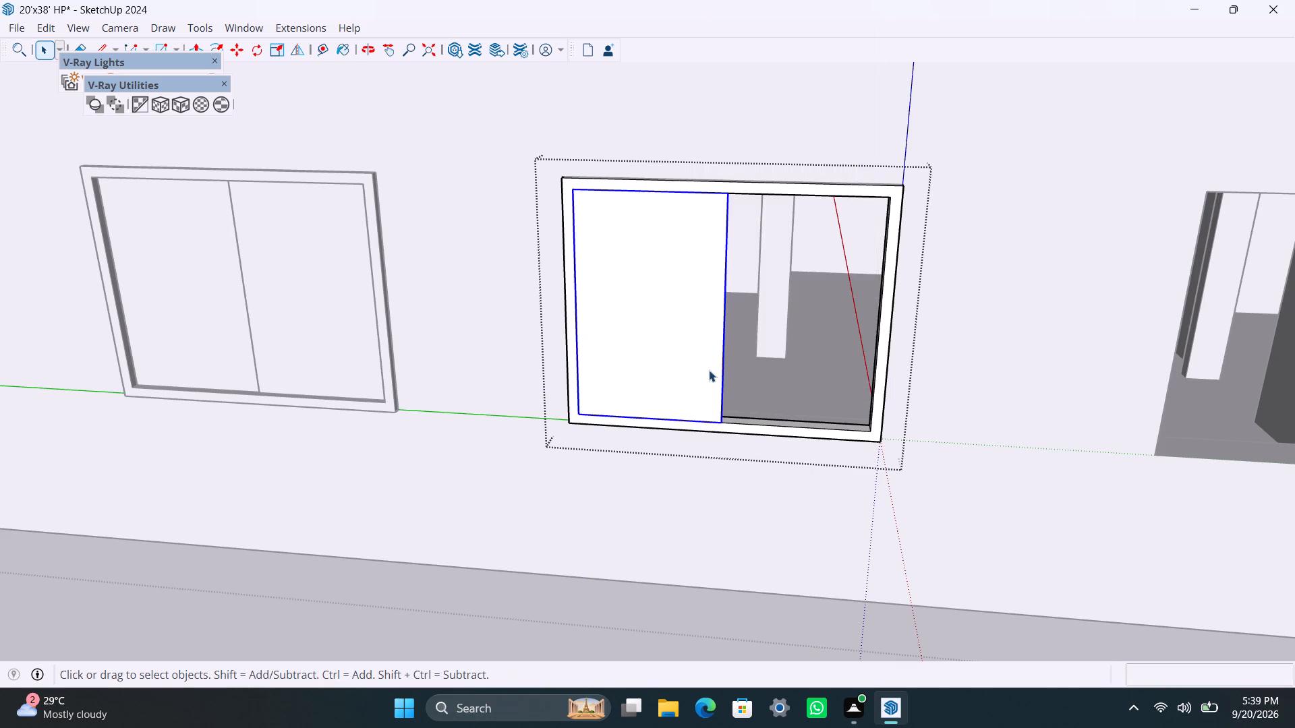
Extrude the pane face 8 mm inside its own group and close the pane group.
scroll(709, 370, "up", 2)
middle_click_drag(587, 491, 487, 518)
scroll(723, 358, "up", 5)
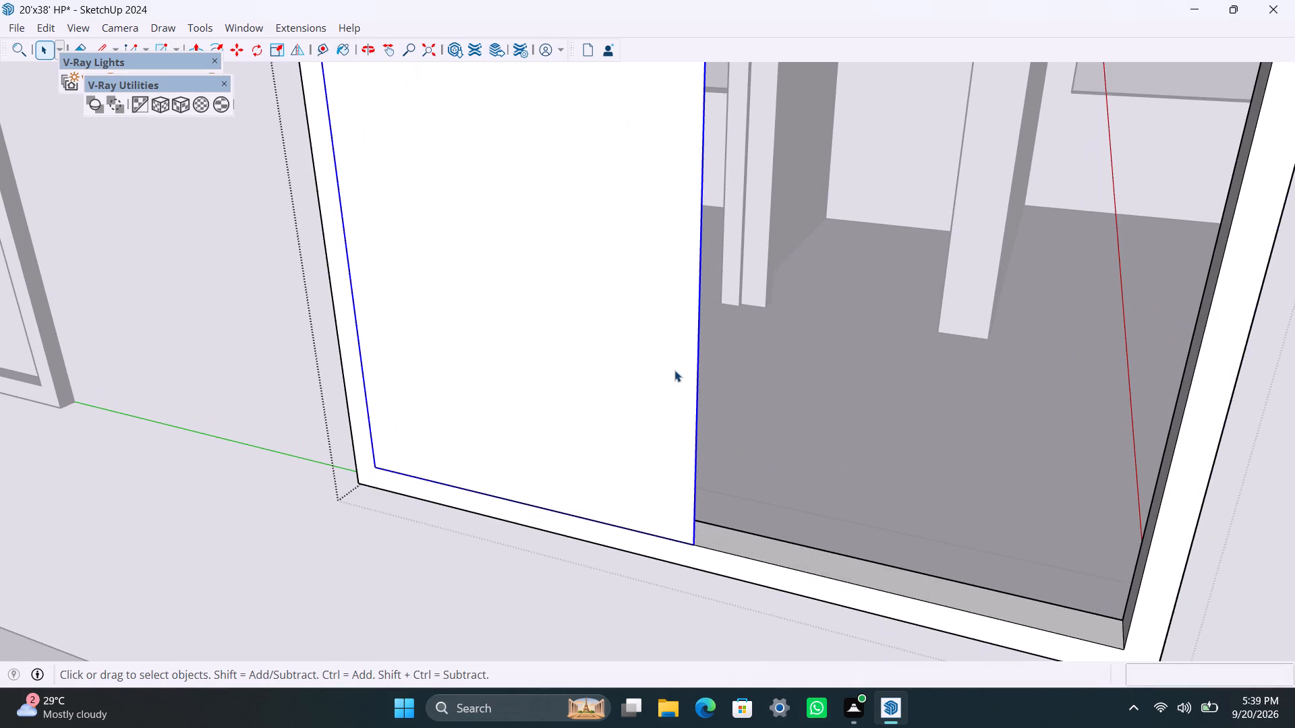
triple_click(674, 370)
key("p")
left_click(674, 371)
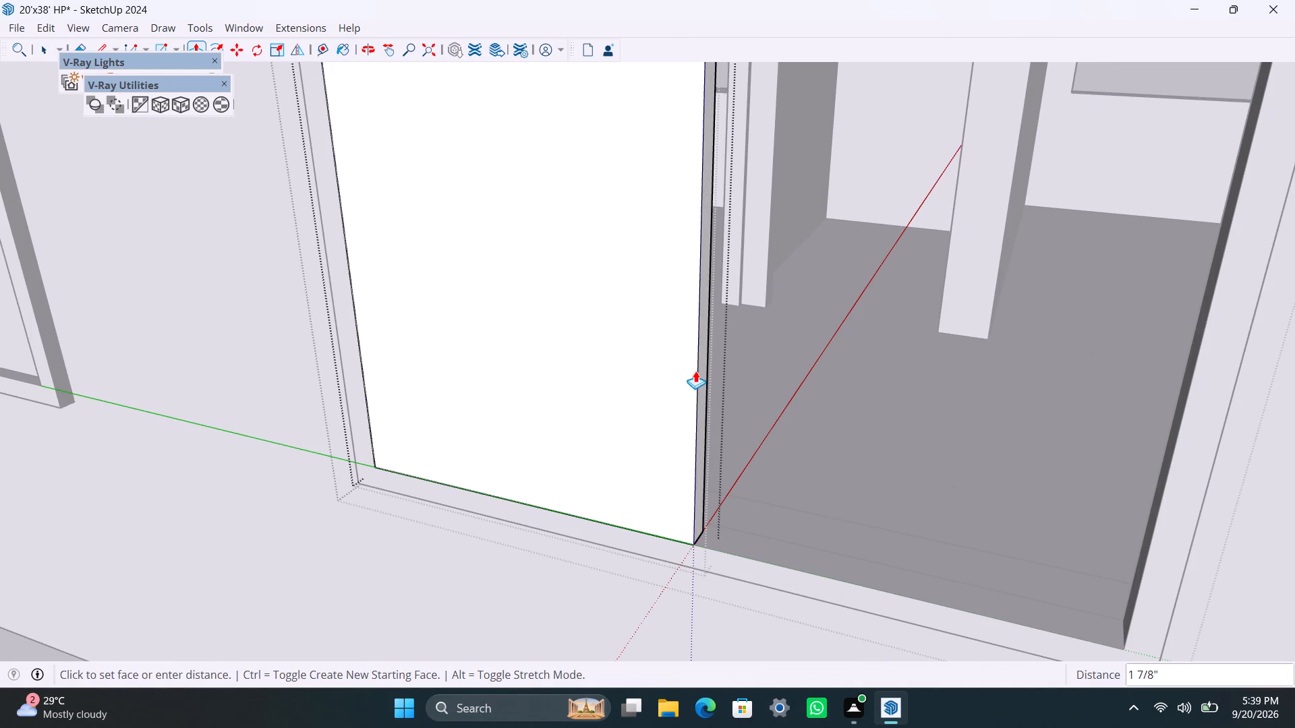
type("8MM")
key("Return")
key("space")
left_click(633, 622)
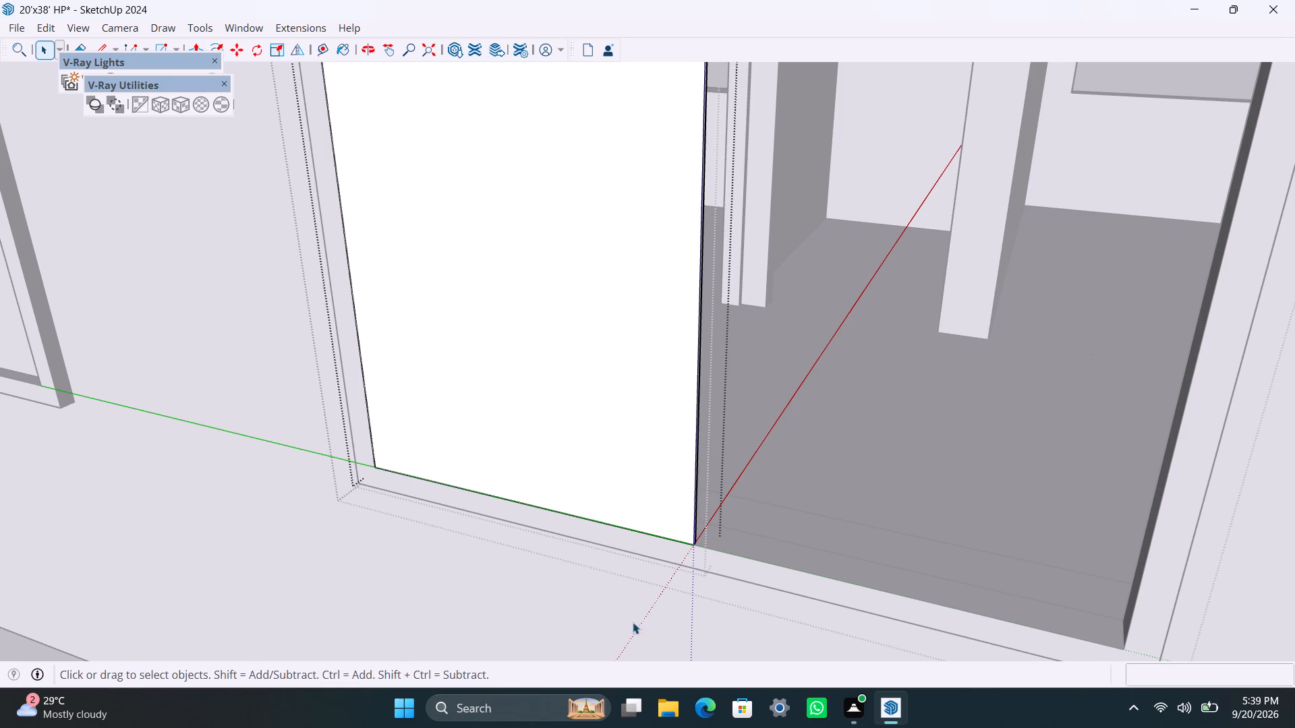
Move the pane about 1 5/16" inward into the depth of the second window frame.
scroll(666, 535, "up", 5)
left_click(671, 530)
scroll(684, 538, "up", 6)
key("m")
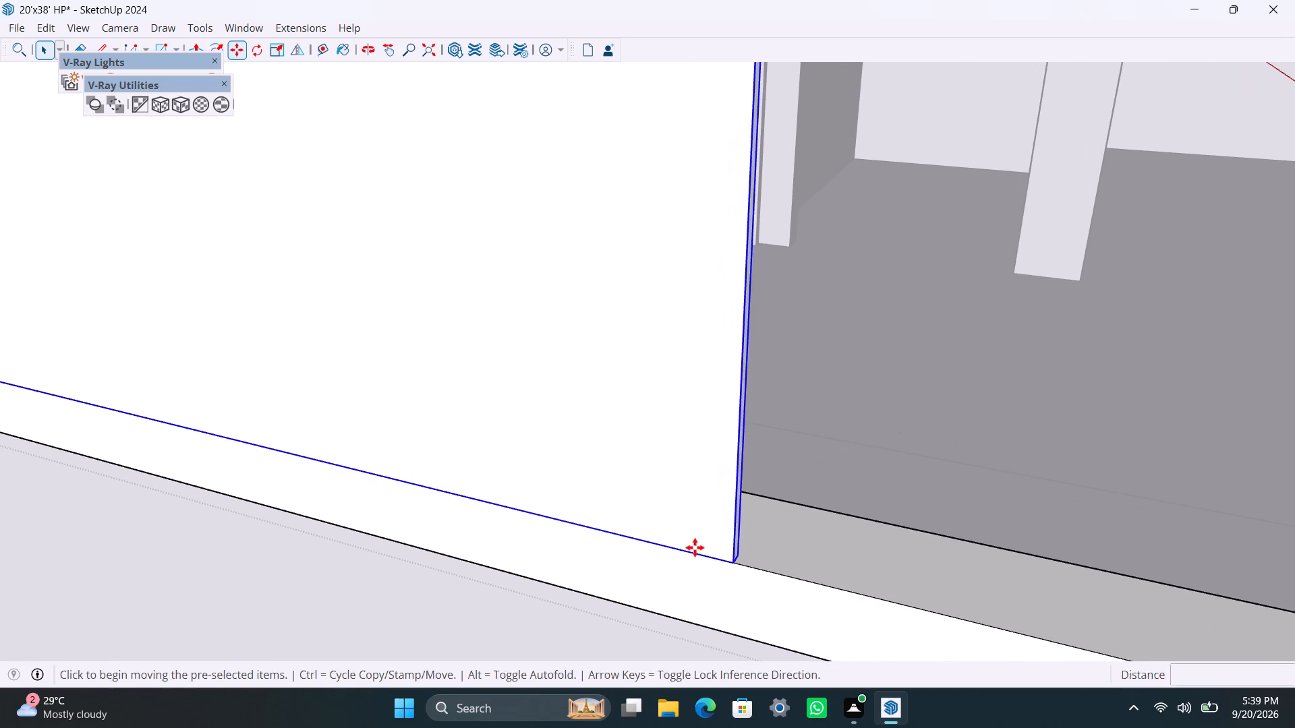
left_click(736, 565)
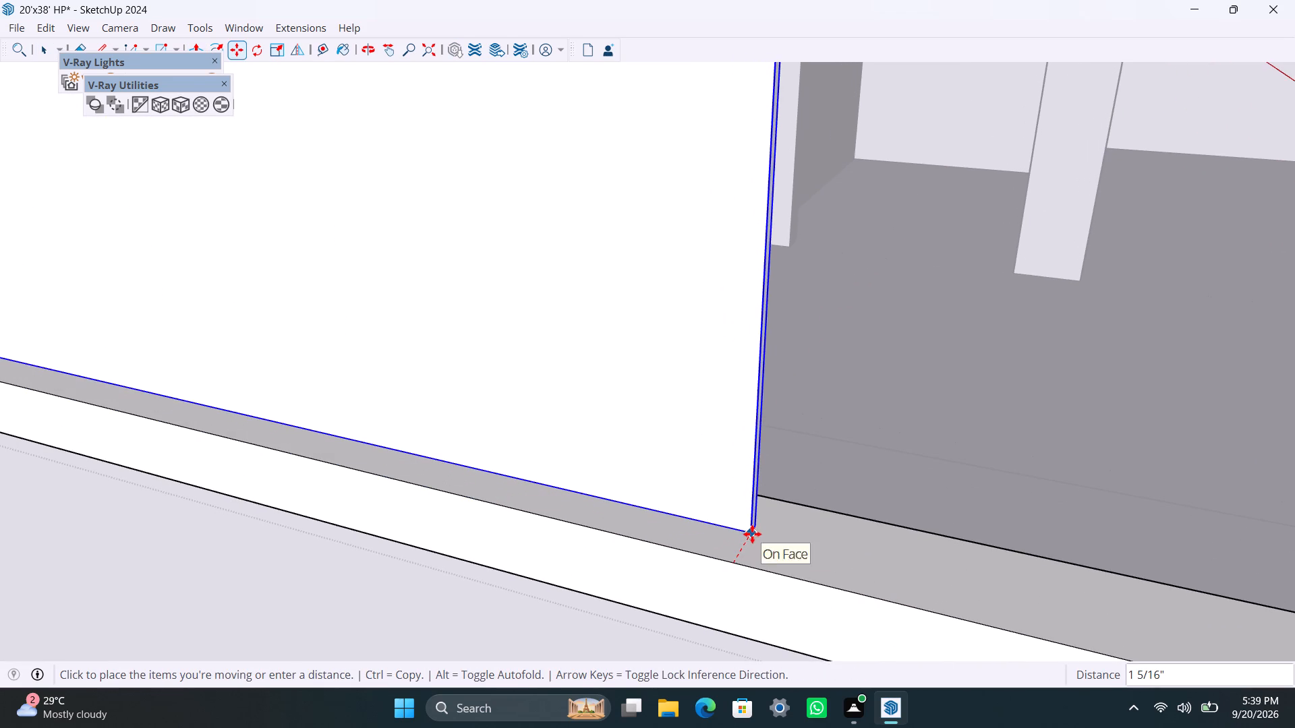
left_click(752, 534)
Copy the pane from its bottom corner to the frame's opposite inner corner, covering the open half.
scroll(726, 485, "down", 20)
scroll(726, 485, "down", 1)
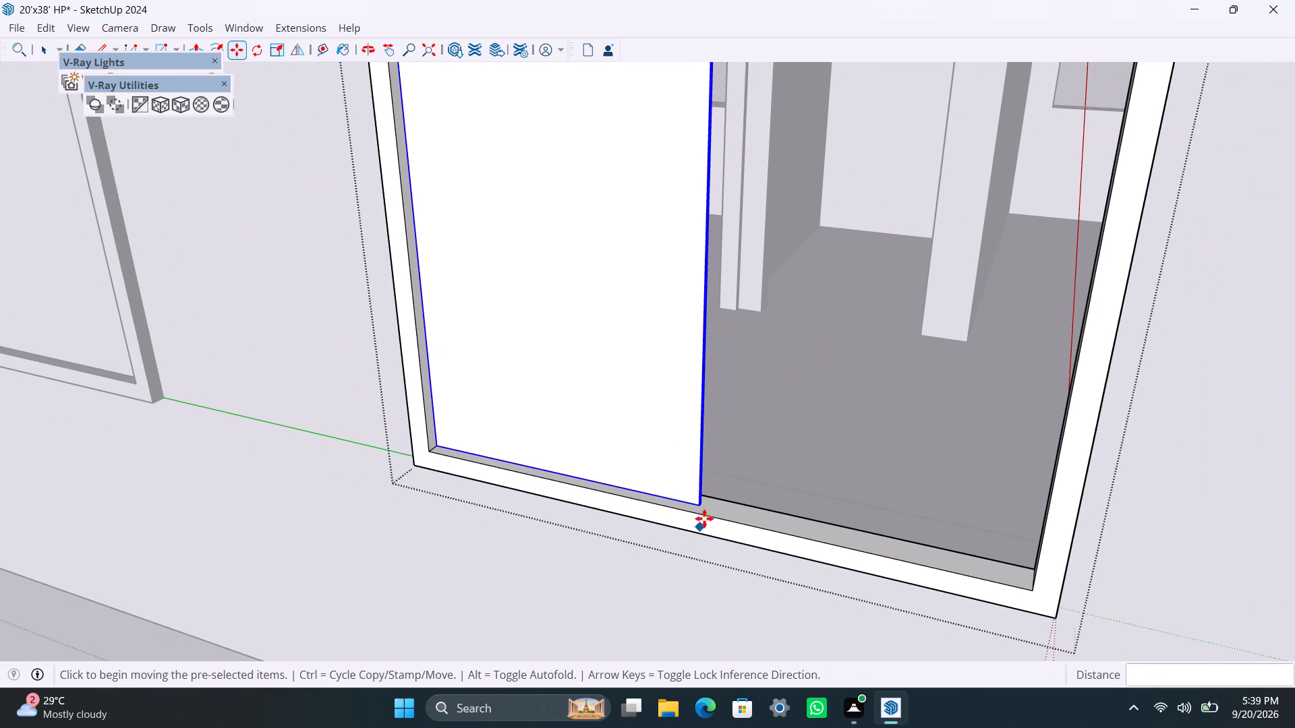
left_click(701, 501)
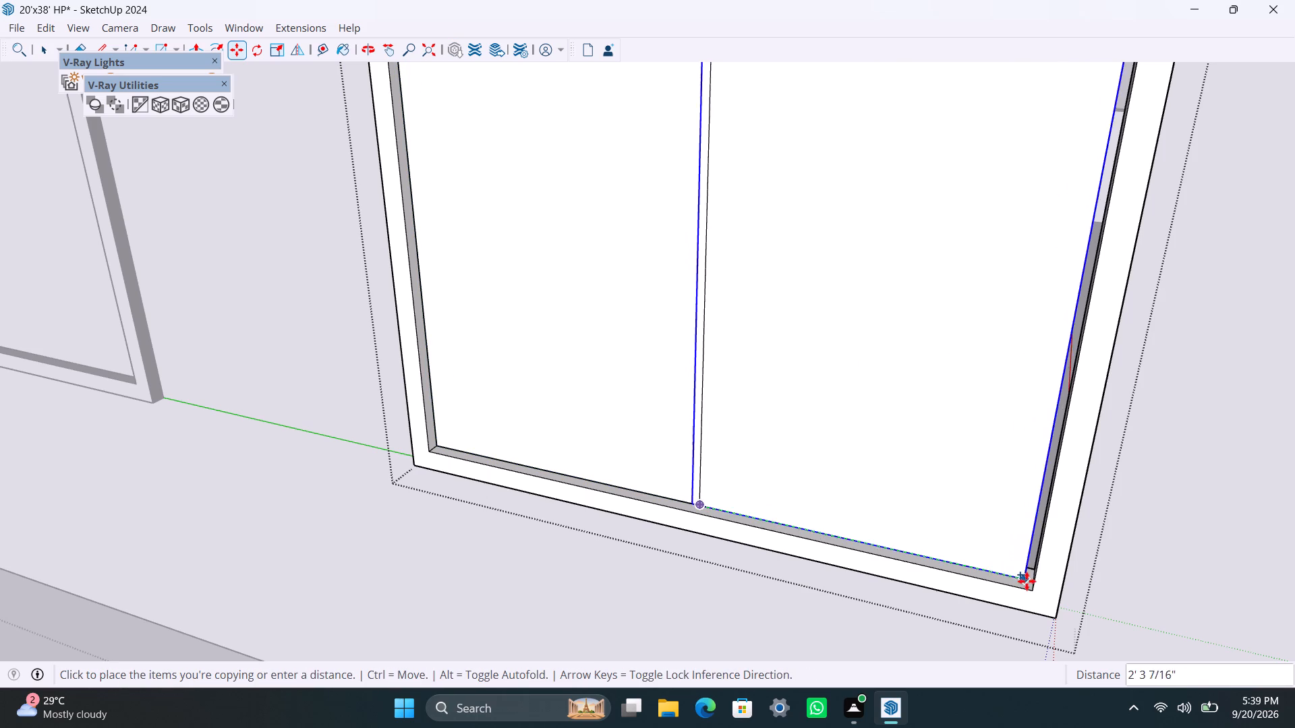
left_click(1031, 588)
Move the copied pane inward so its bottom back corner meets the other pane's front corner, and close the second window group.
scroll(557, 490, "up", 12)
middle_click_drag(745, 546, 801, 570)
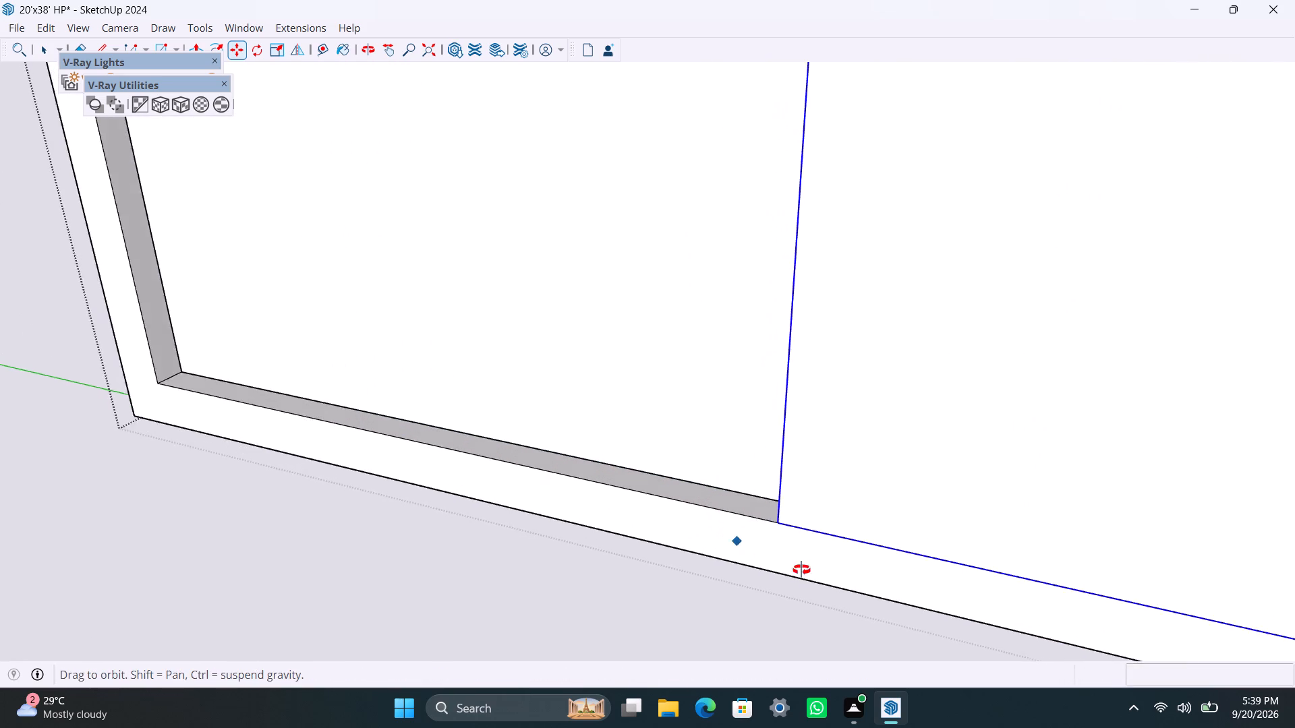
middle_click_drag(801, 570, 1048, 611)
scroll(858, 473, "up", 11)
left_click(820, 442)
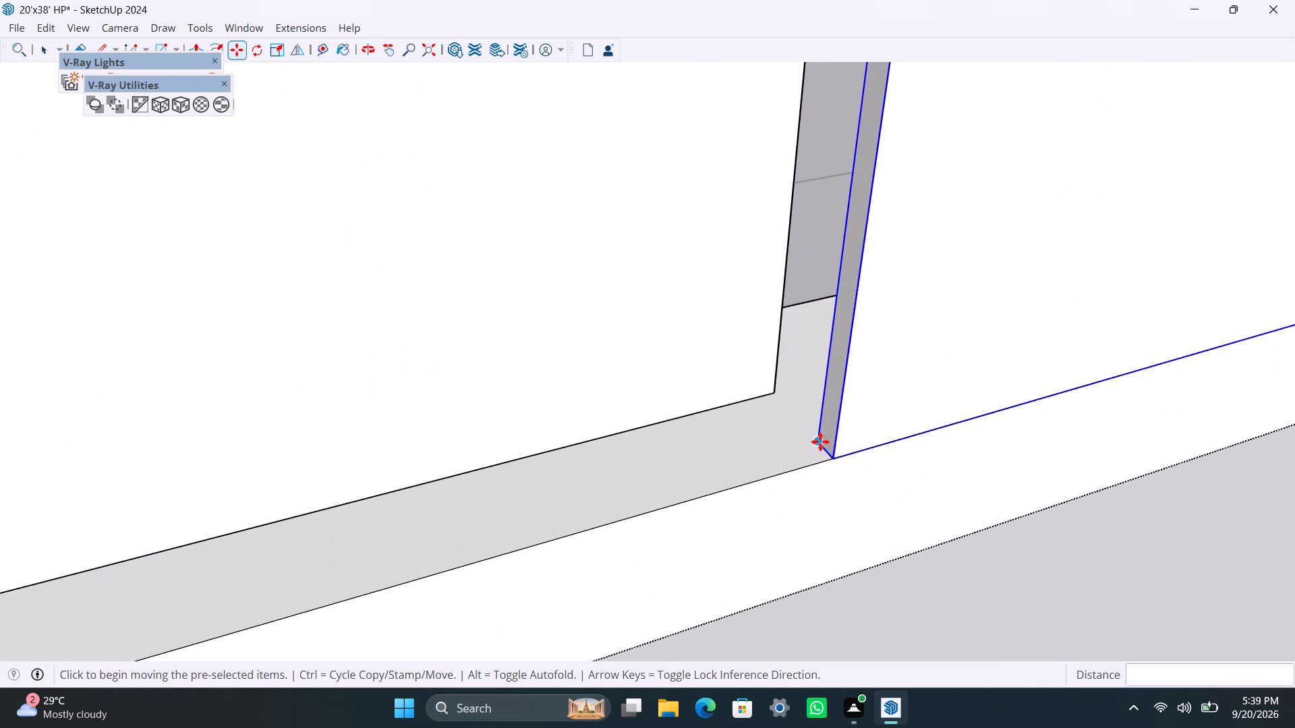
left_click(776, 395)
scroll(691, 403, "down", 8)
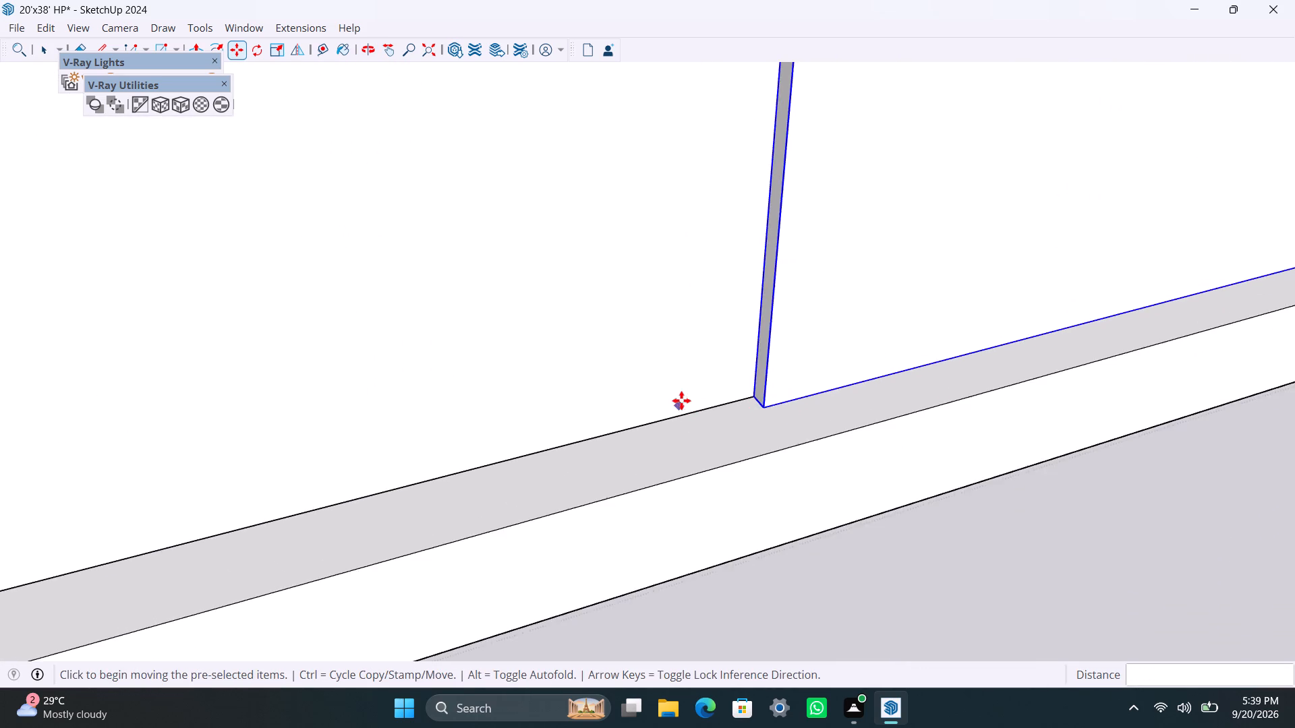
scroll(681, 400, "down", 15)
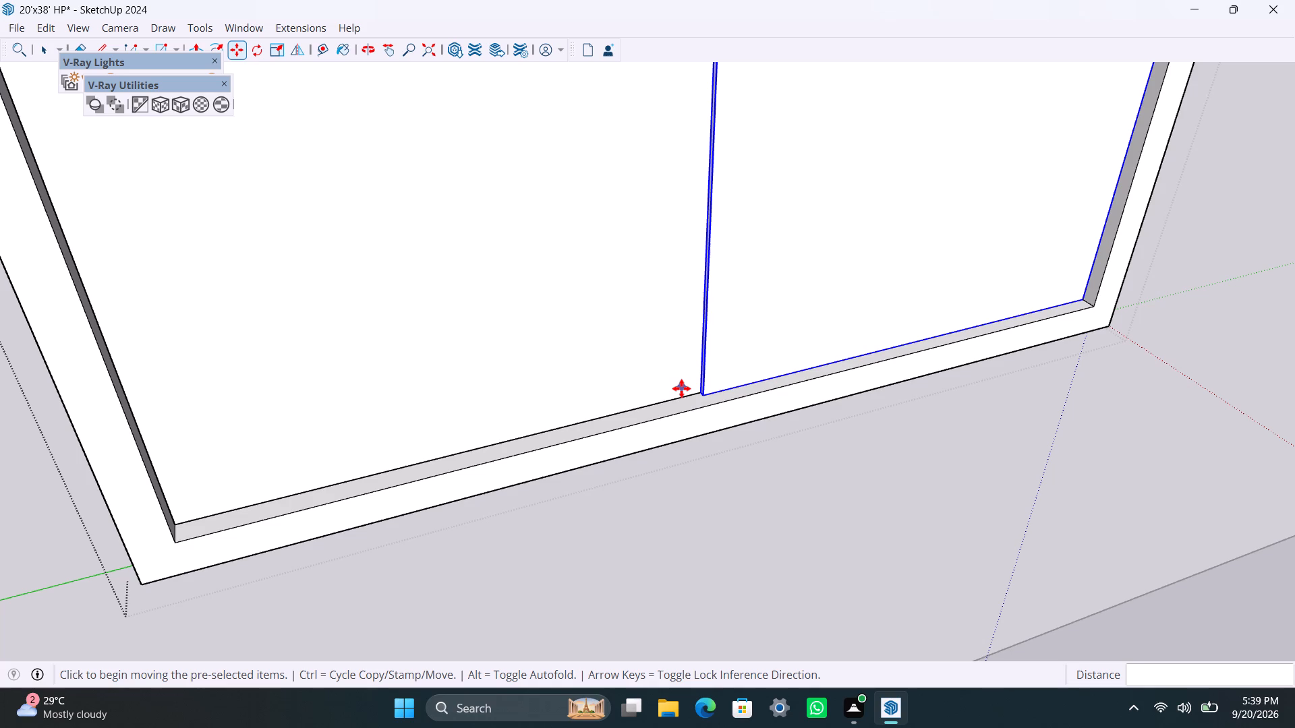
scroll(670, 443, "down", 14)
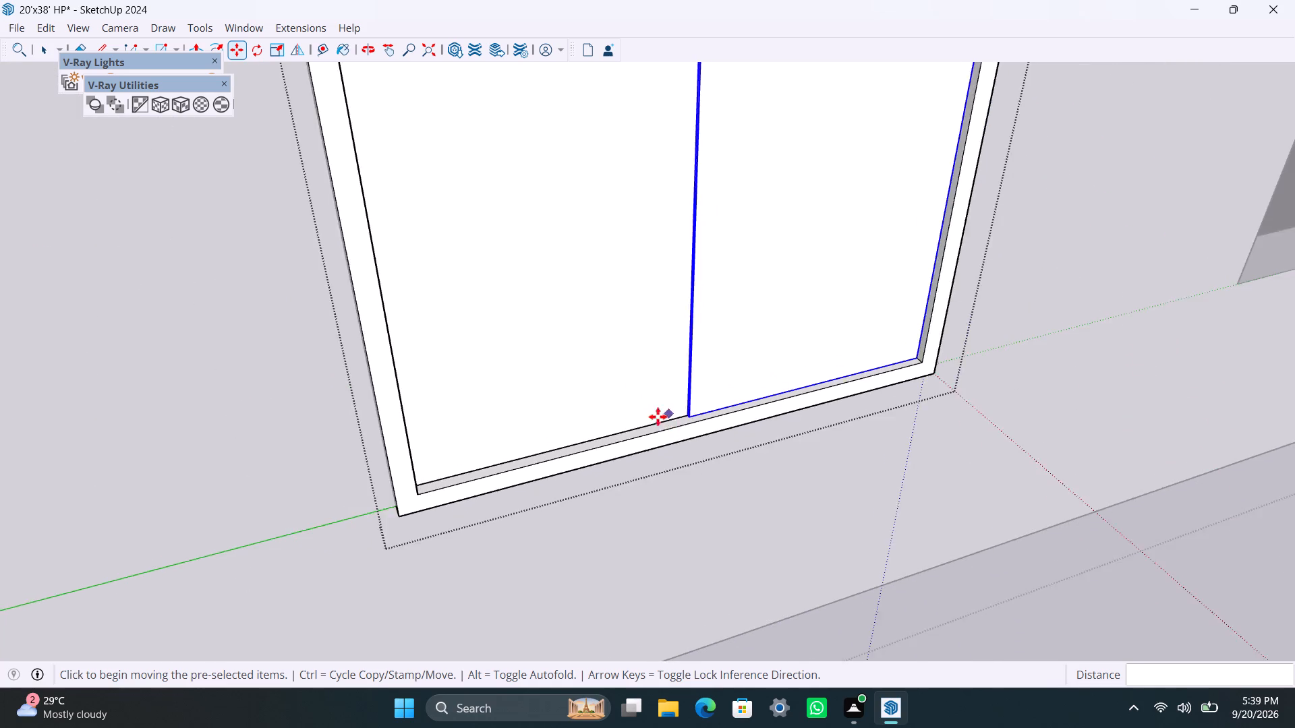
scroll(658, 417, "down", 1)
key("space")
scroll(424, 250, "down", 5)
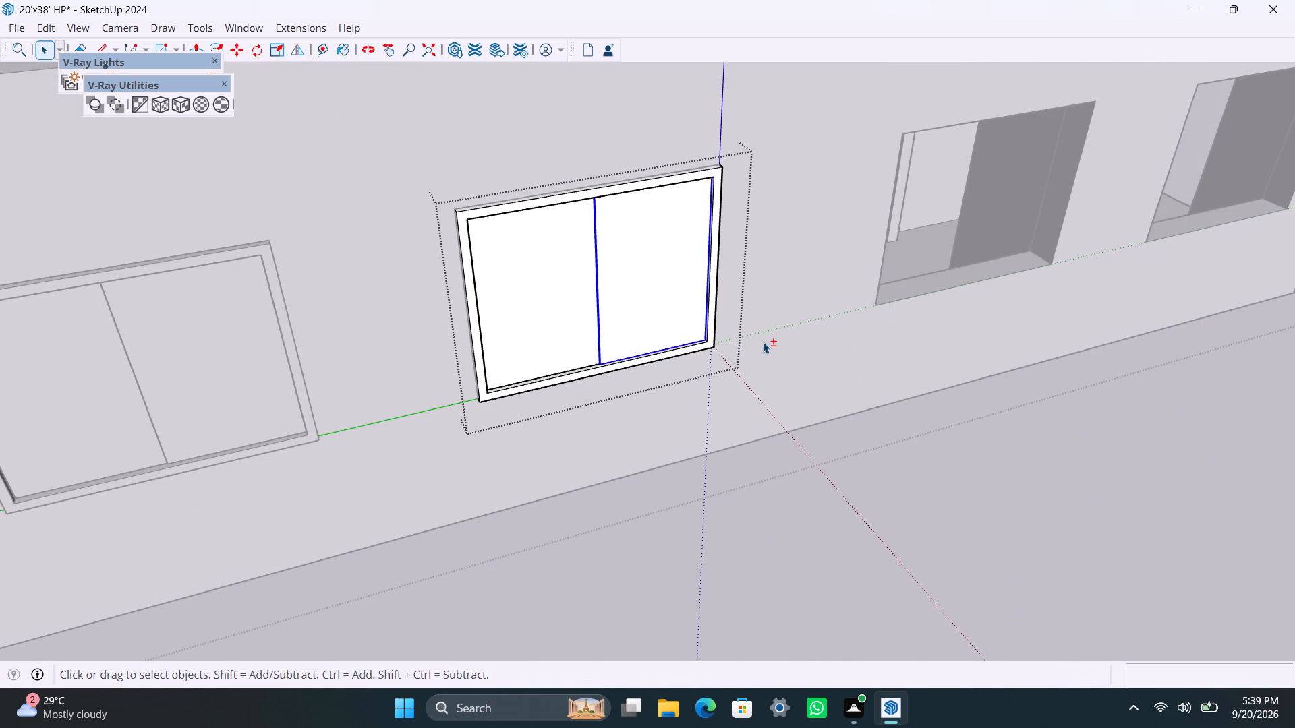
middle_click_drag(764, 342, 465, 427, "shift")
key("space")
key("r")
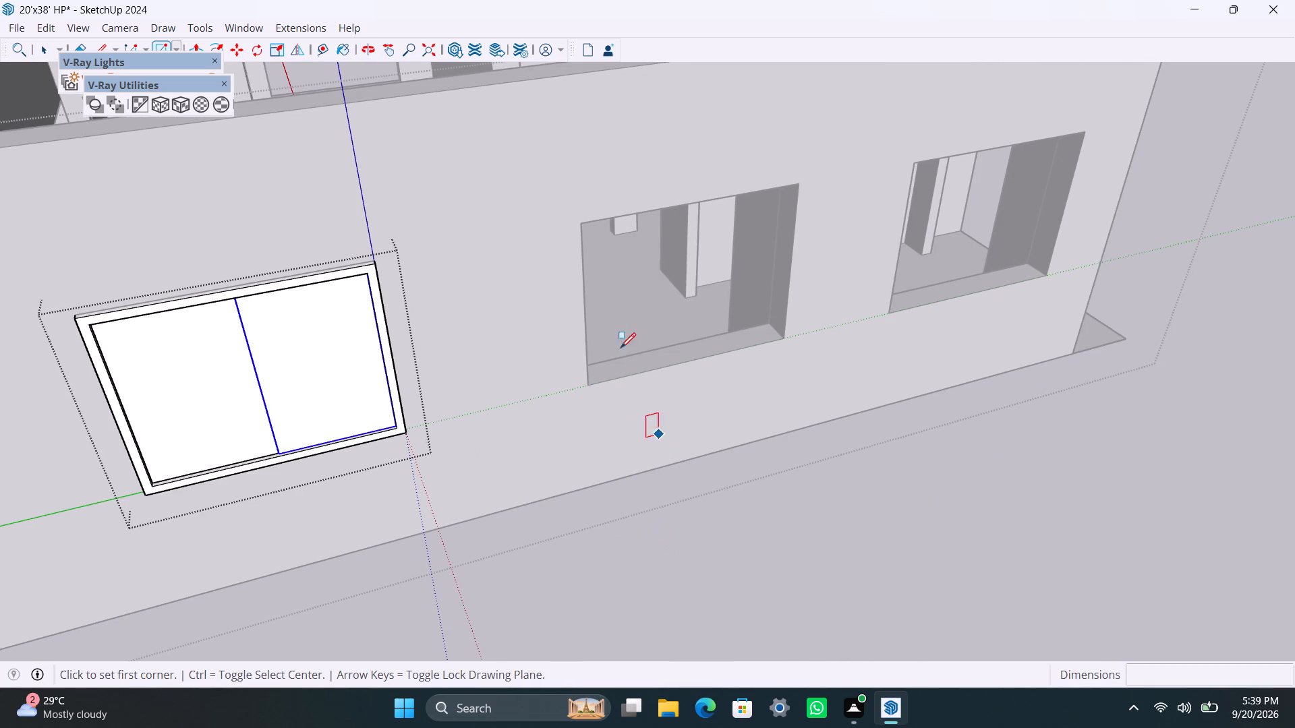
key("space")
scroll(700, 487, "up", 1)
left_click(698, 488)
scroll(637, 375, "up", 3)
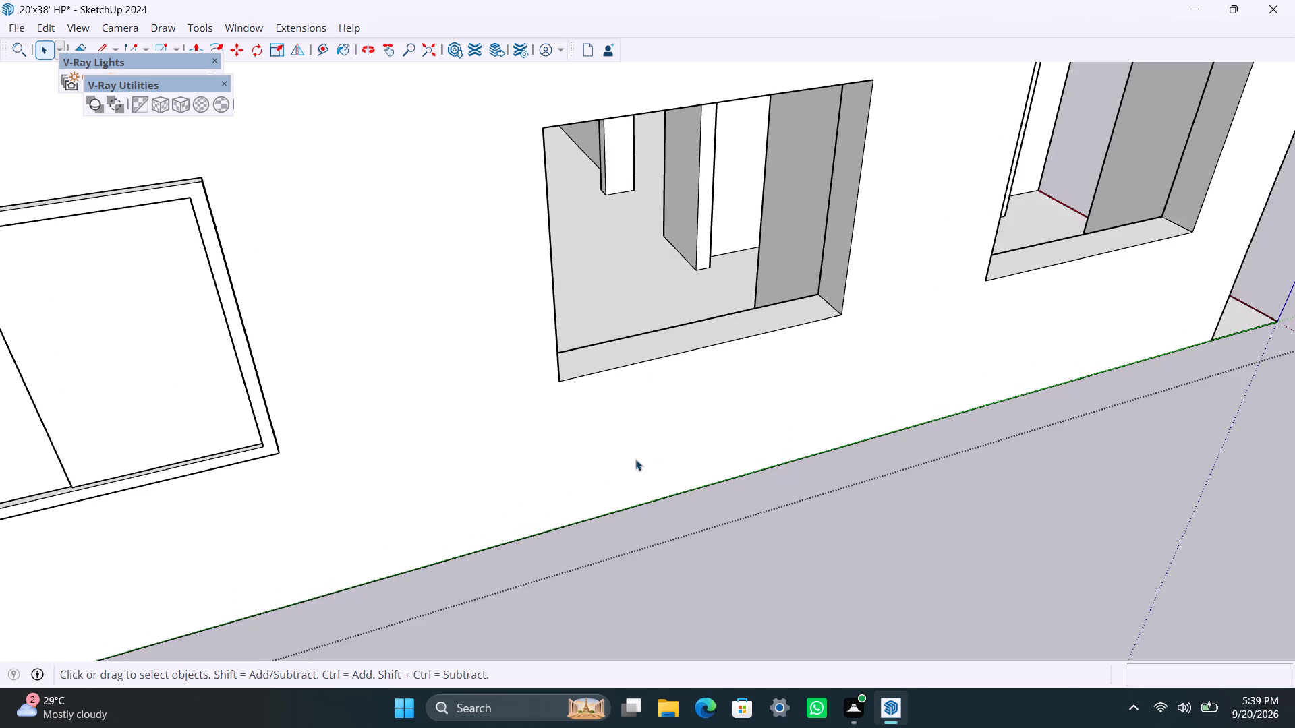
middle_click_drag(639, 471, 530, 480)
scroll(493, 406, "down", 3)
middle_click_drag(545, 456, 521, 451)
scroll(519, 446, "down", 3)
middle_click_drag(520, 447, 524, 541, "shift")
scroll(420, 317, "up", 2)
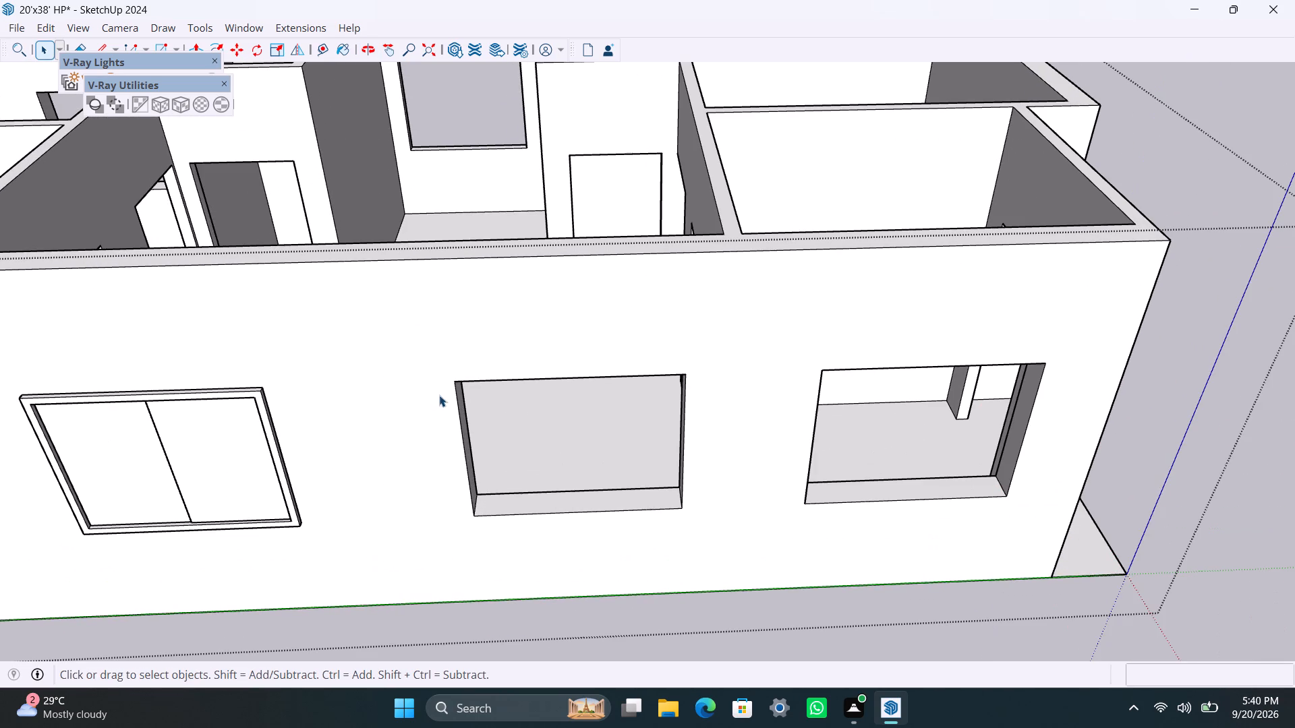
Draw a rectangle covering the empty window opening beside the finished window, and group its face and edges.
key("r")
left_click(461, 383)
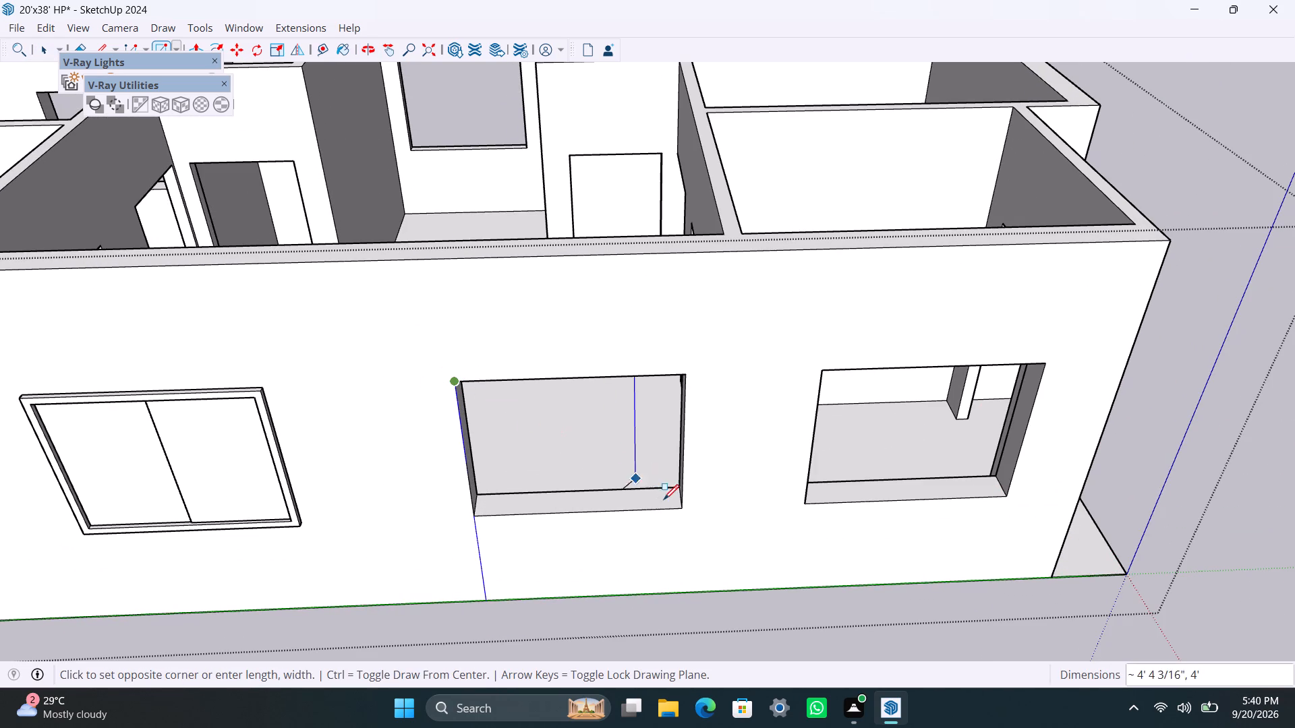
left_click(687, 509)
key("space")
double_click(541, 413)
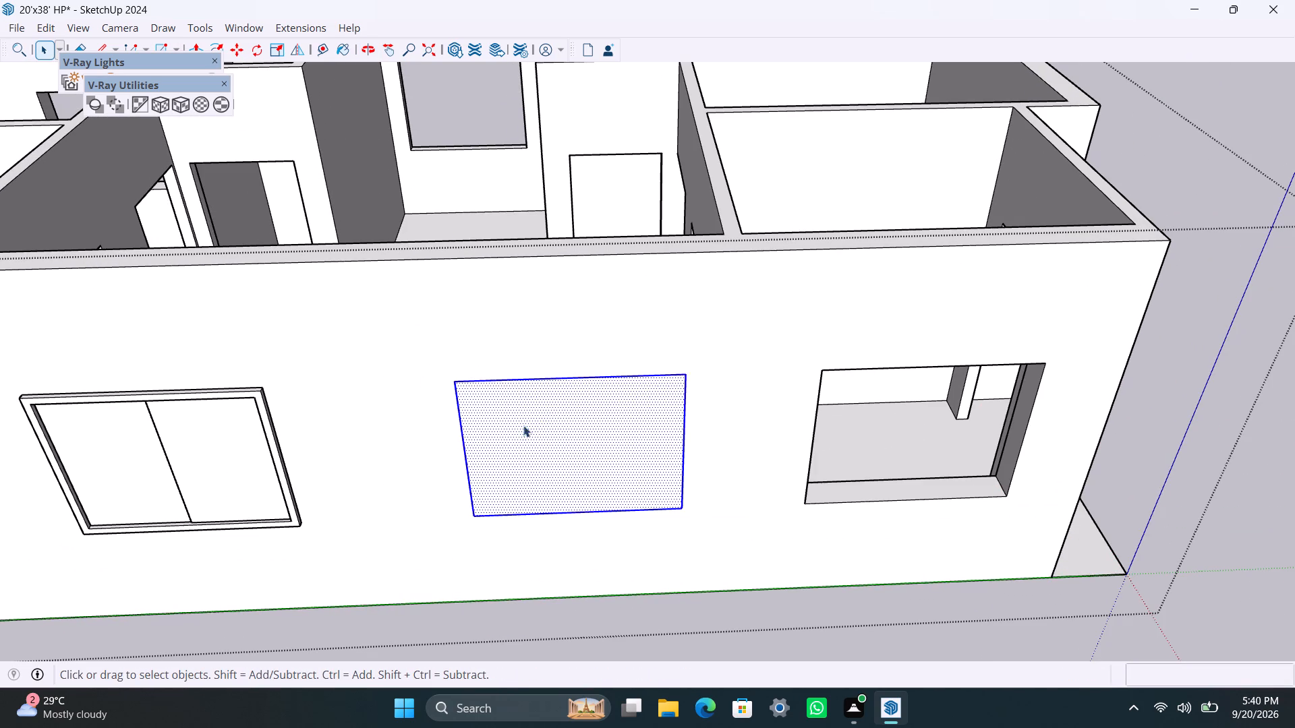
right_click(521, 425)
left_click(629, 185)
Open the new window group and offset its face outline 2" inward.
scroll(513, 484, "up", 3)
double_click(501, 445)
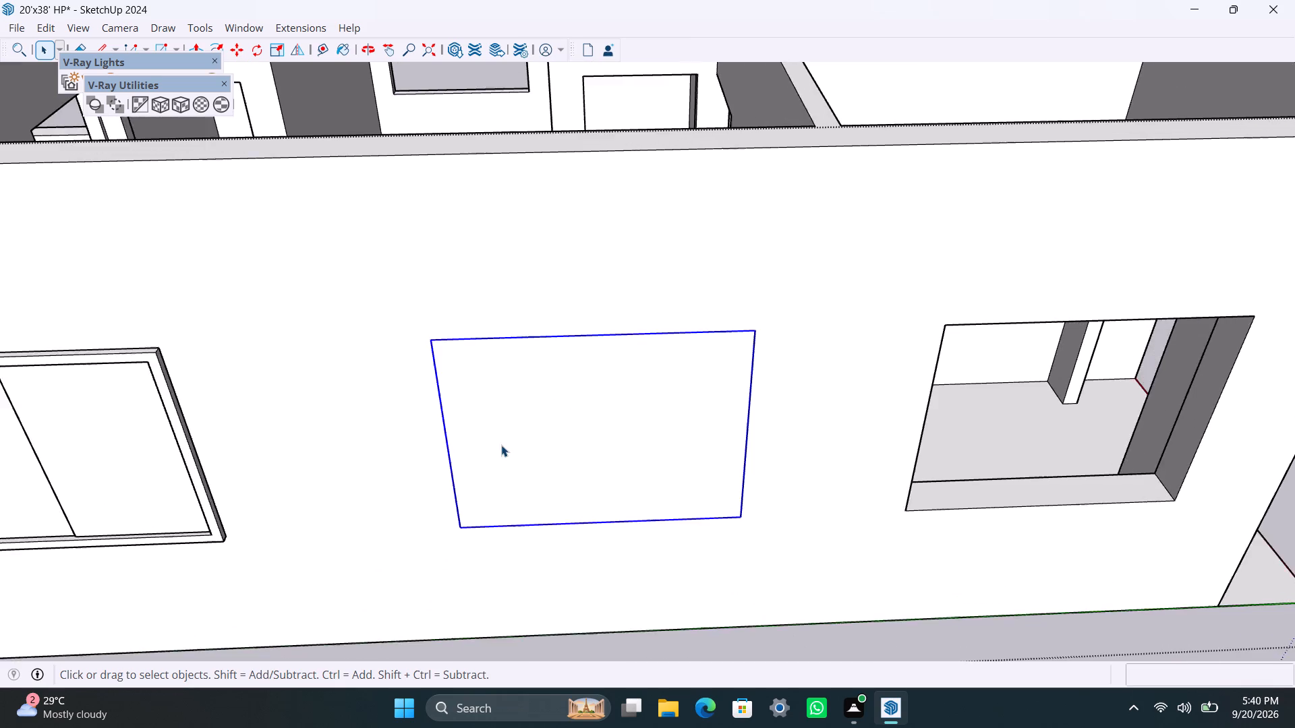
left_click(490, 434)
key("f")
left_click(489, 433)
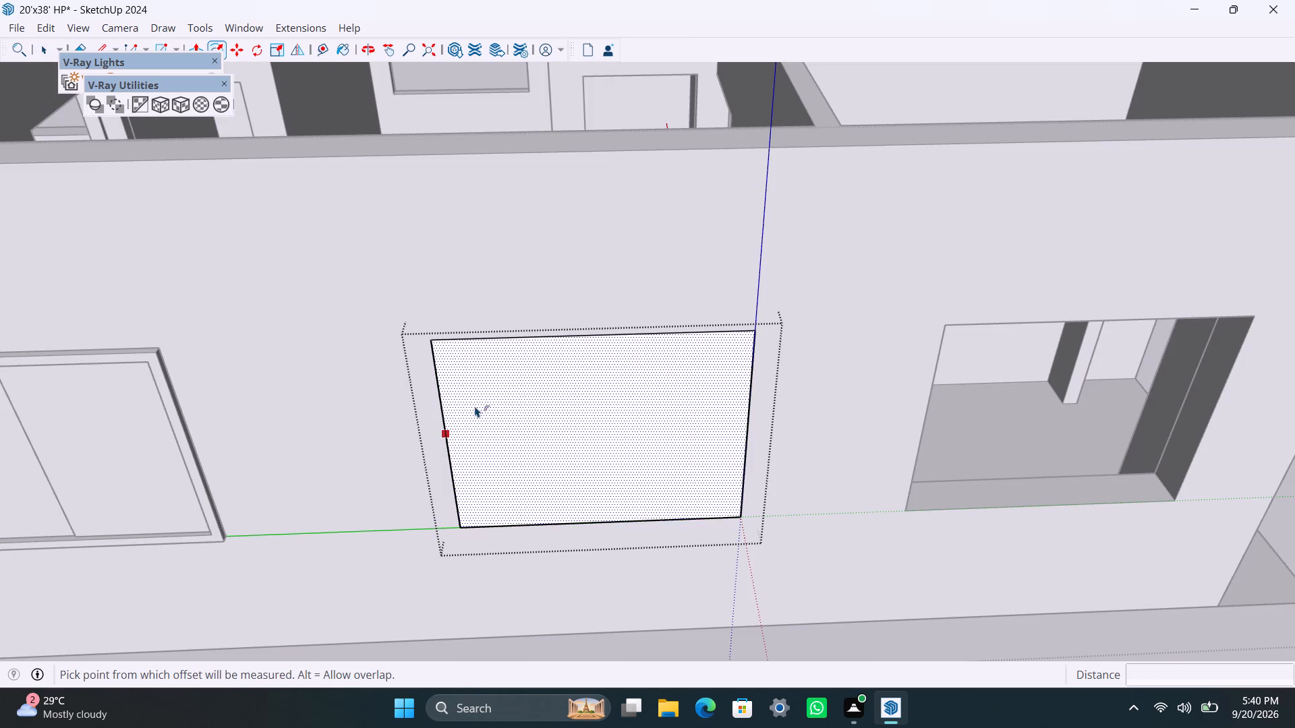
type("2\"")
key("Return")
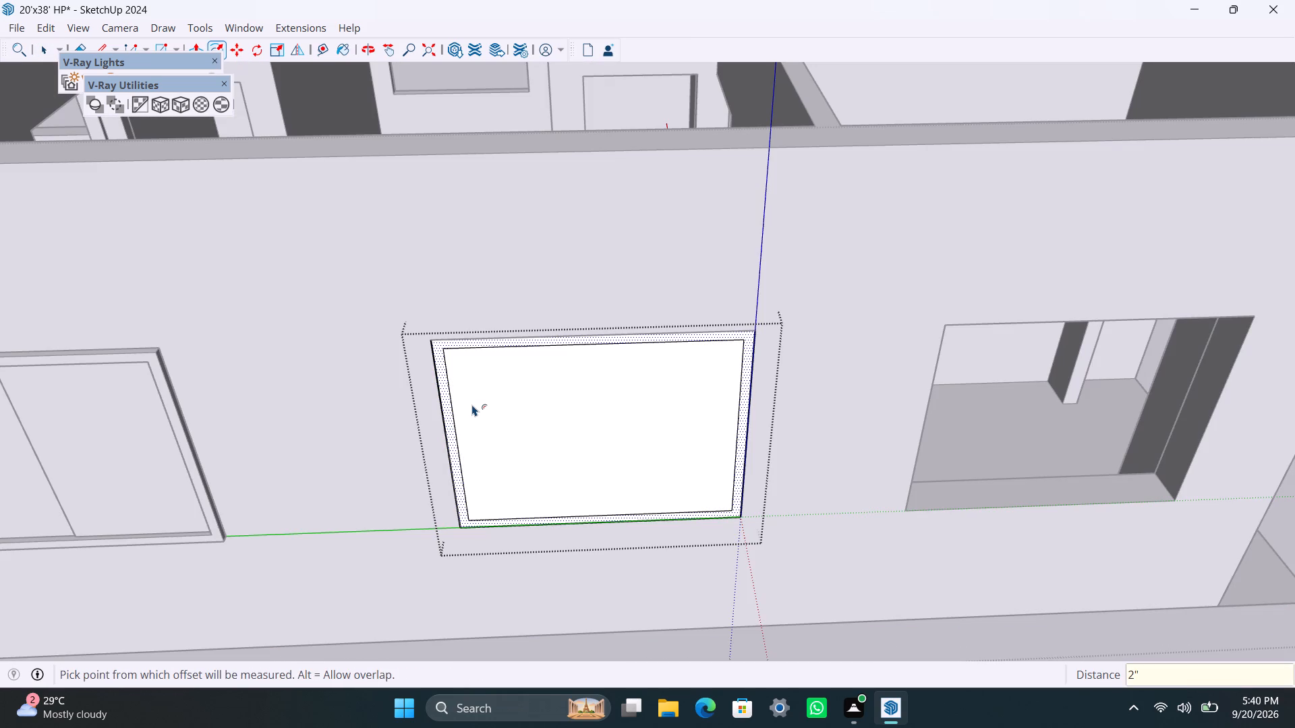
Delete the inner face of the window group, leaving only the frame border.
key("space")
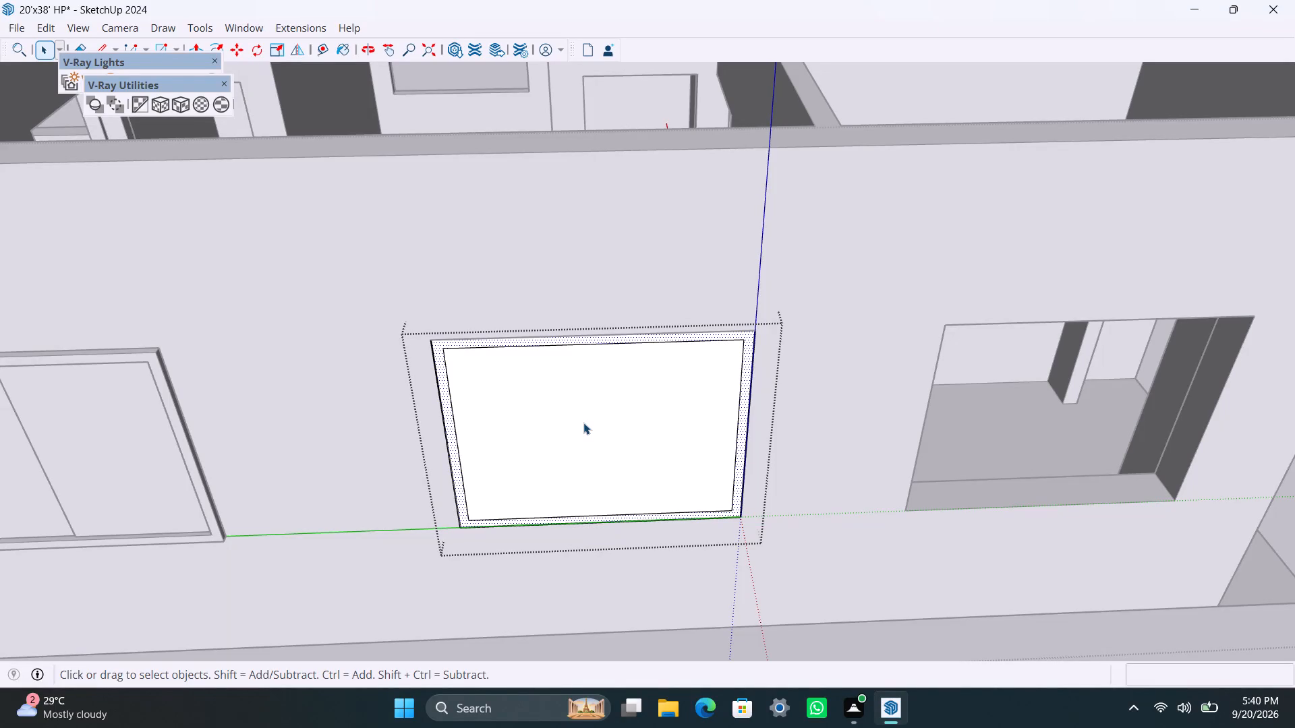
key("space")
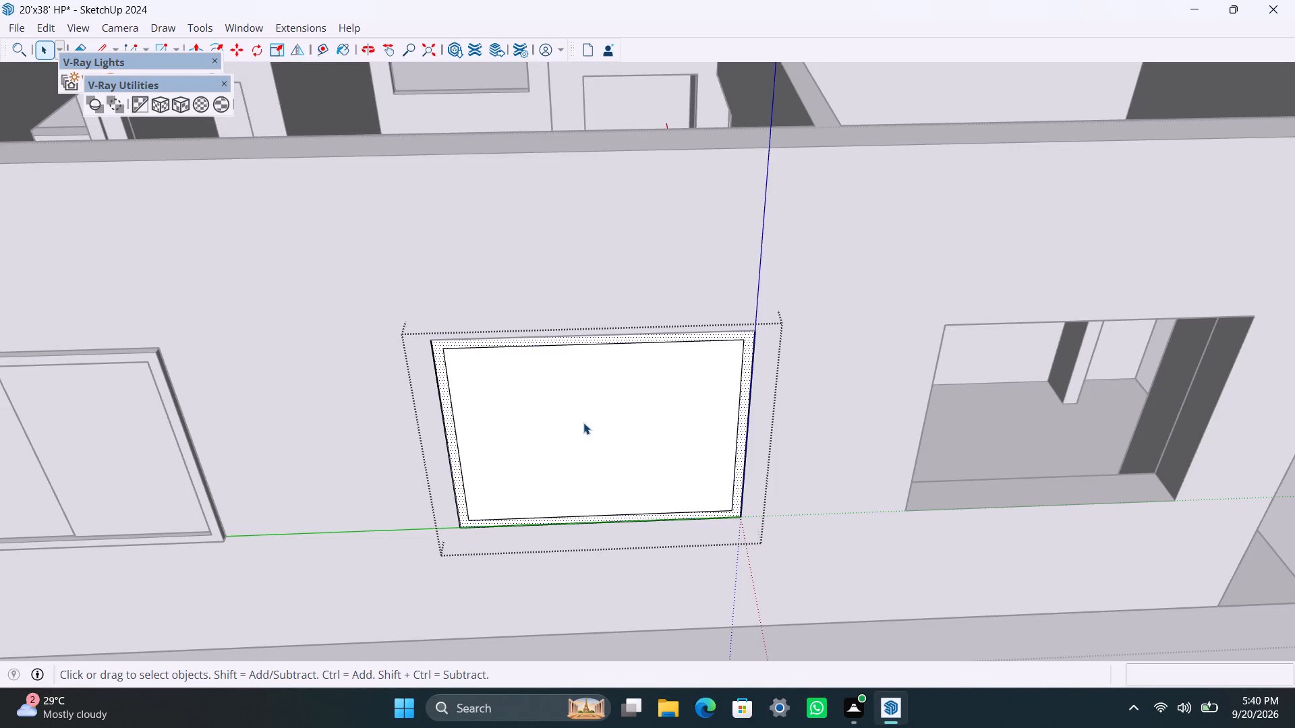
left_click(583, 423)
key("Delete")
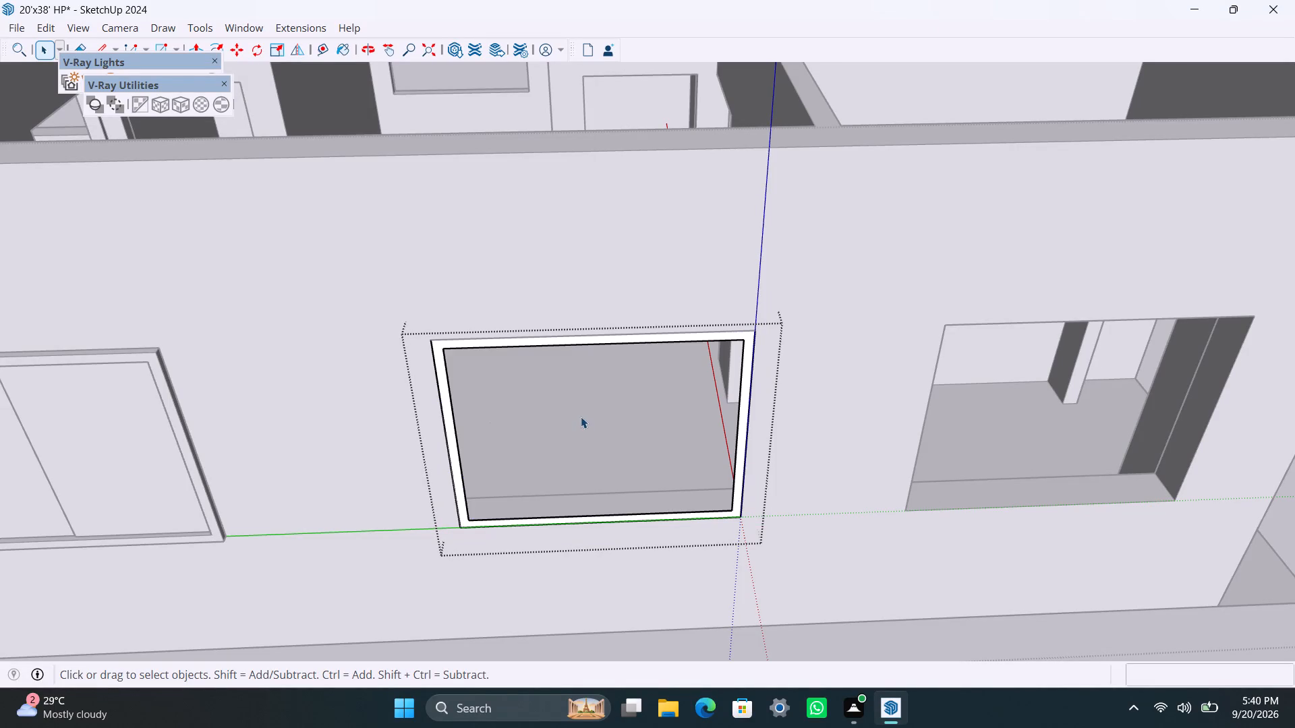
Select the remaining frame border face inside the new window group.
scroll(460, 485, "up", 5)
left_click(460, 485)
scroll(463, 503, "up", 2)
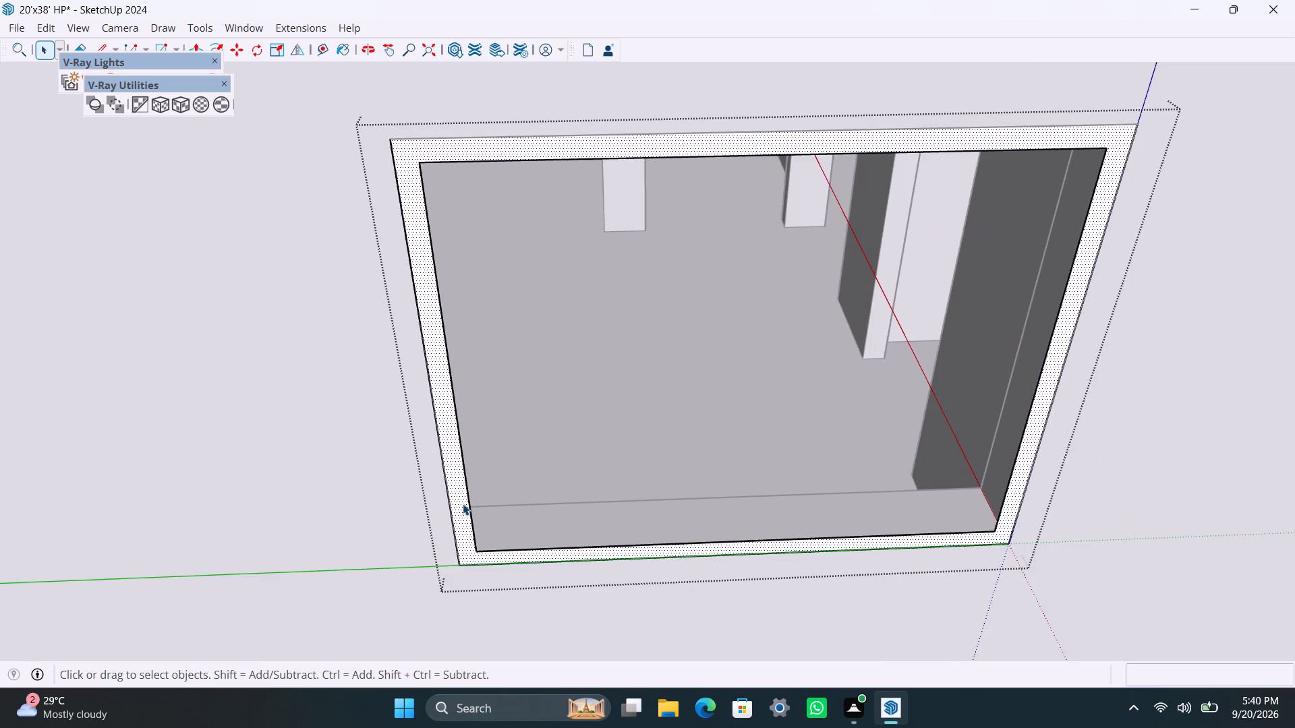
middle_click_drag(463, 505, 324, 560)
scroll(432, 488, "up", 2)
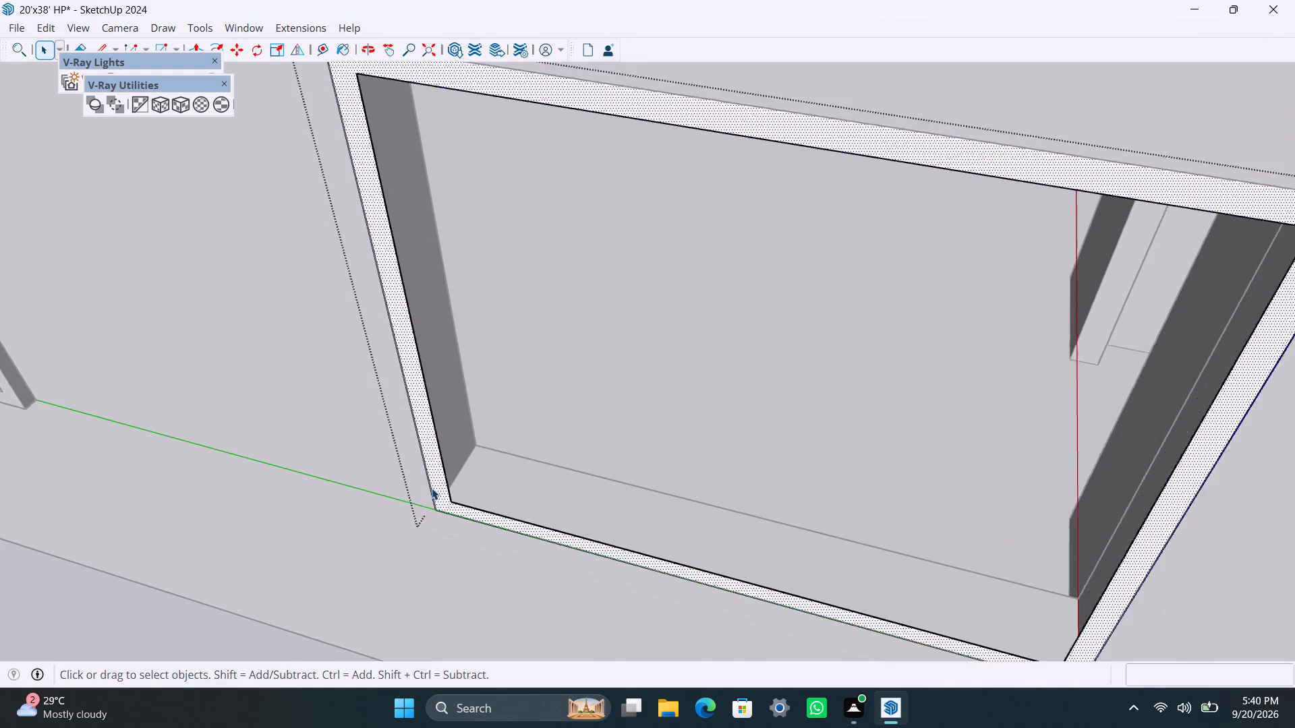
scroll(432, 488, "up", 1)
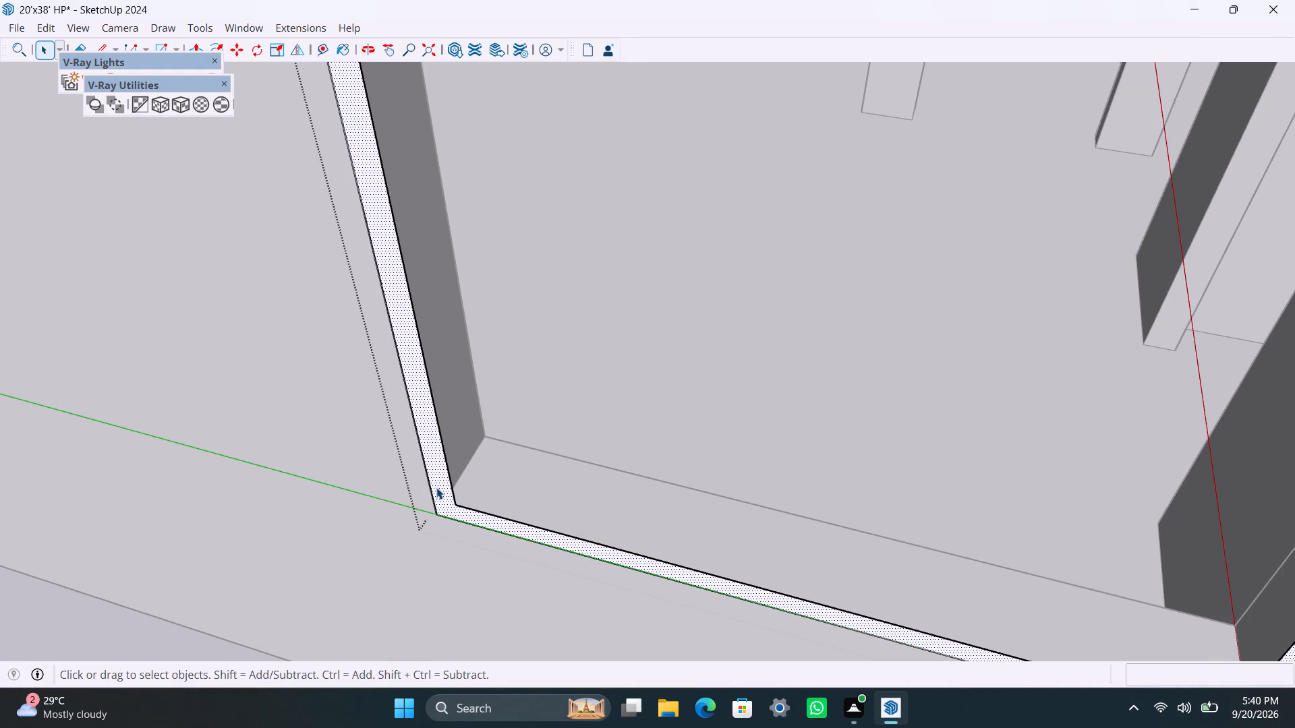
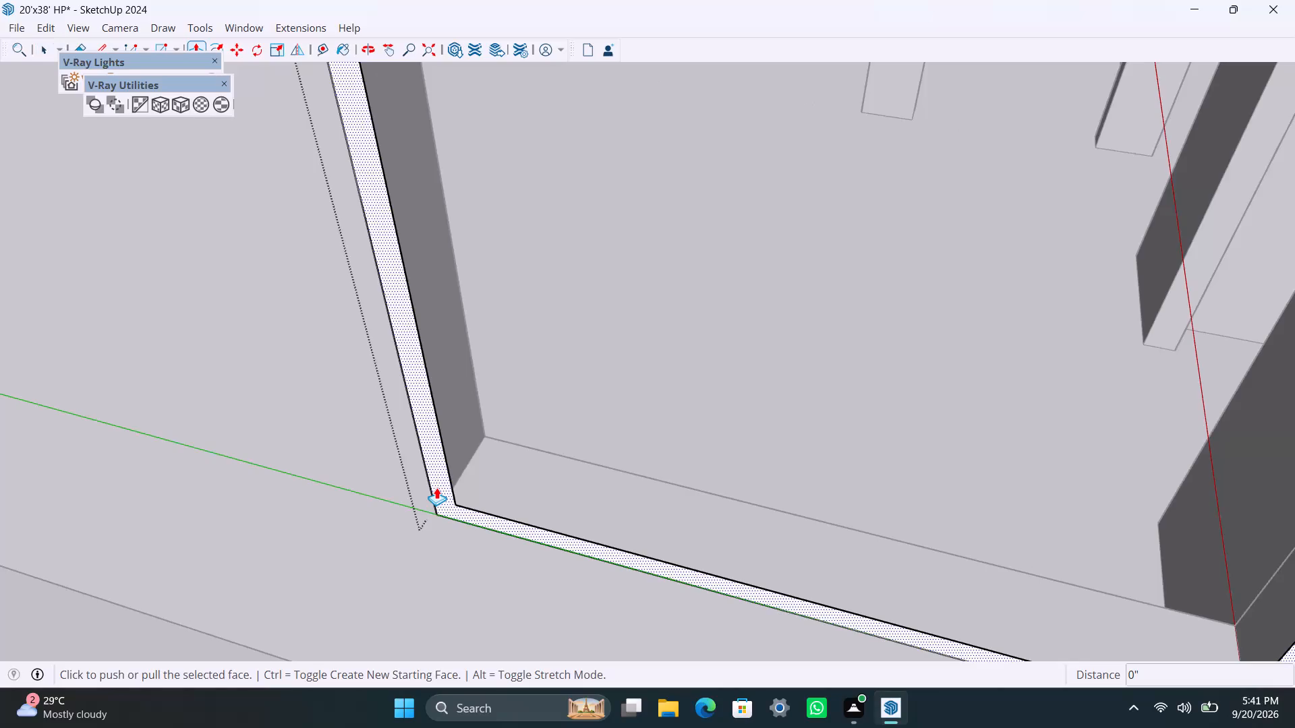
Push/pull the new window's frame border 1.5" into the opening and another 1.5" outward.
left_click(437, 488)
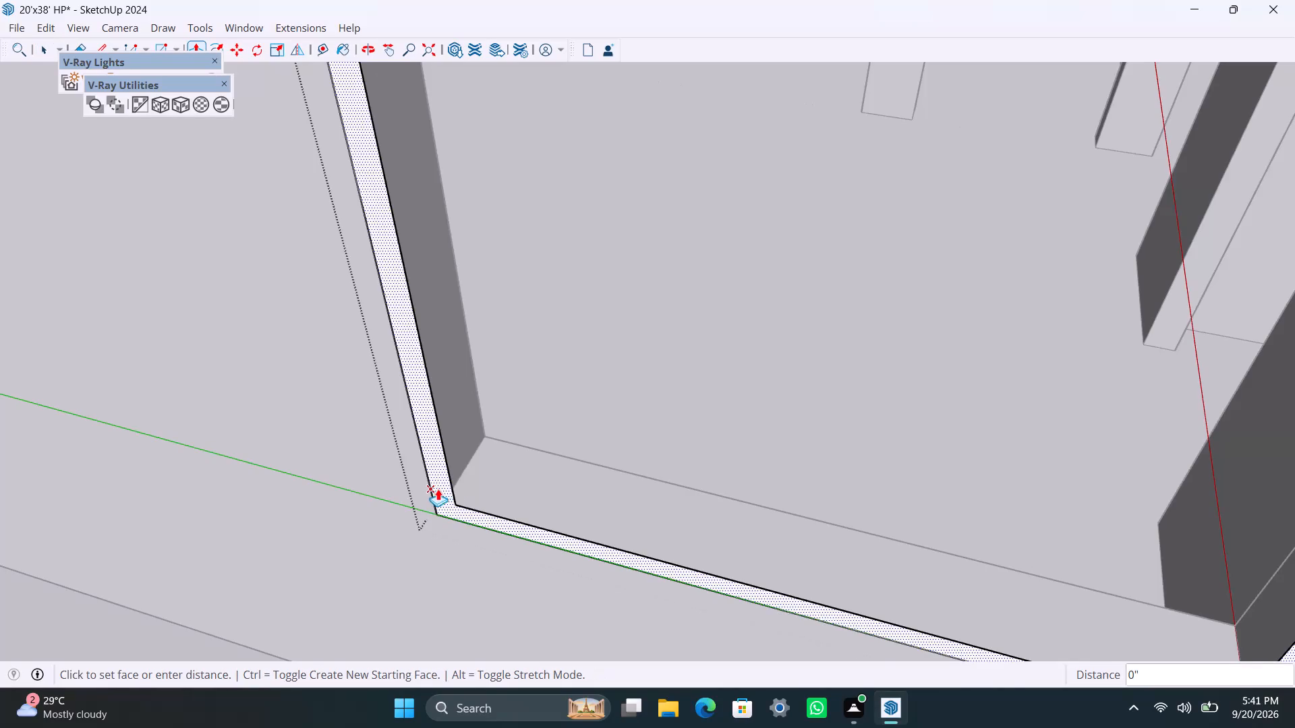
type("1.5\"")
key("Return")
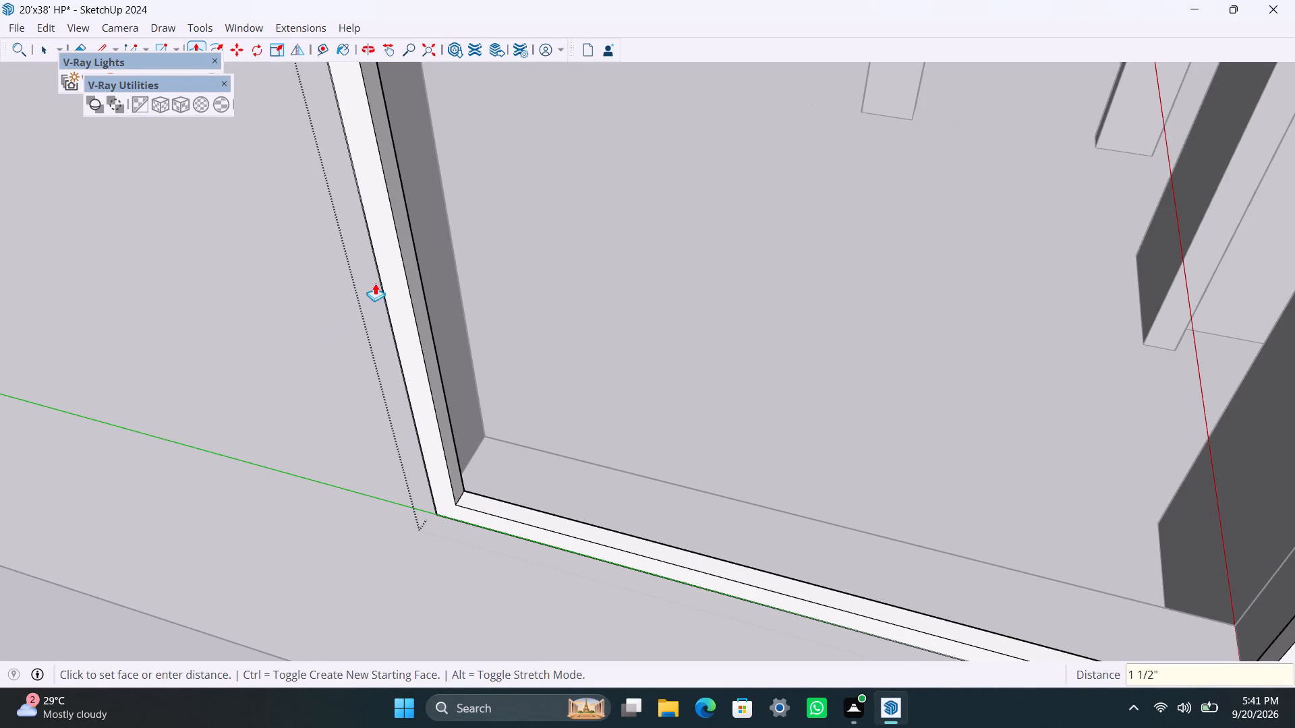
left_click(422, 347)
left_click(413, 365)
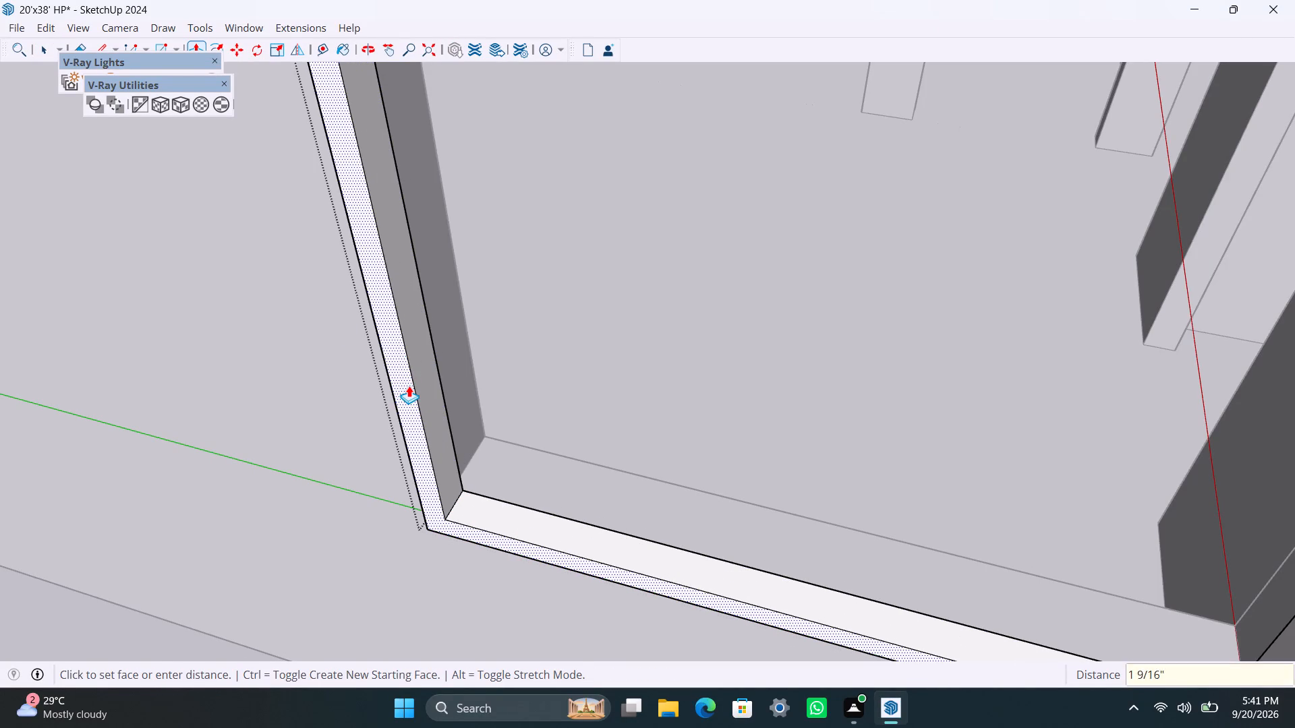
type("1.5\"")
key("Return")
key("space")
Draw a rectangle about 2' 4" by 3' 8" over half of the frame's opening and delete the face filling the other half.
scroll(422, 356, "down", 5)
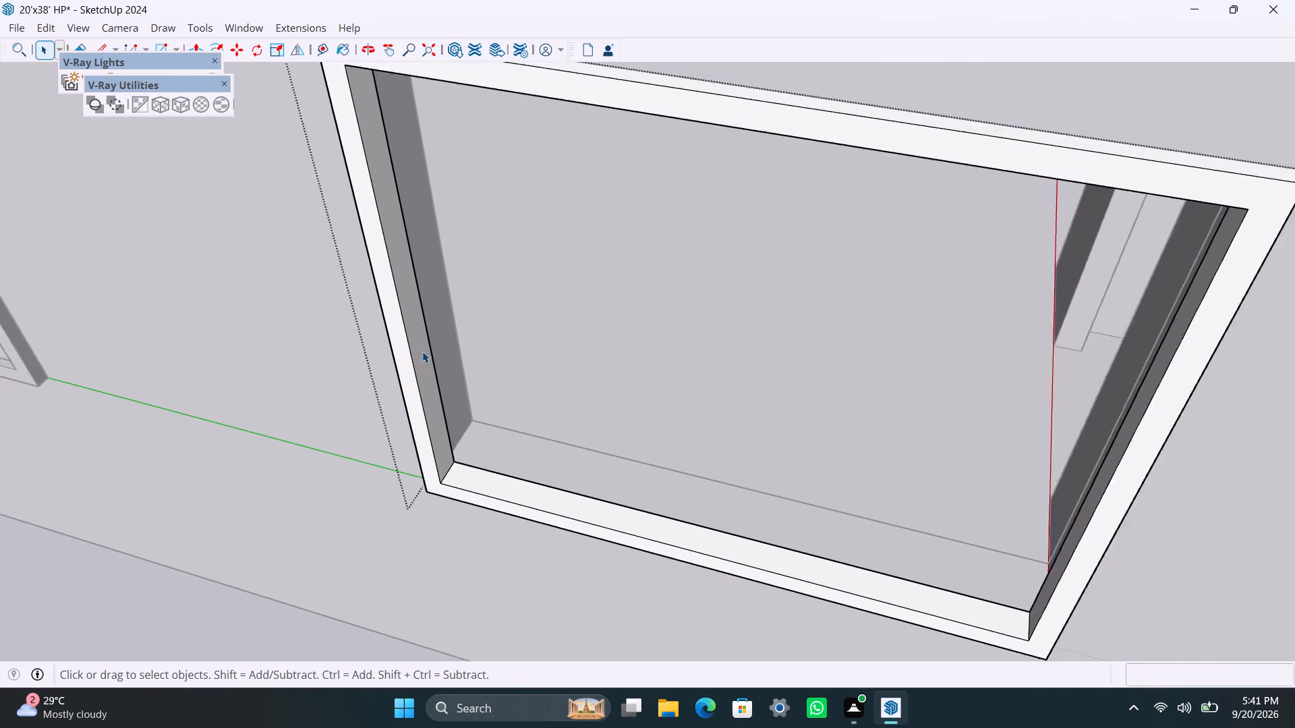
scroll(422, 351, "down", 6)
middle_click_drag(460, 388, 508, 269)
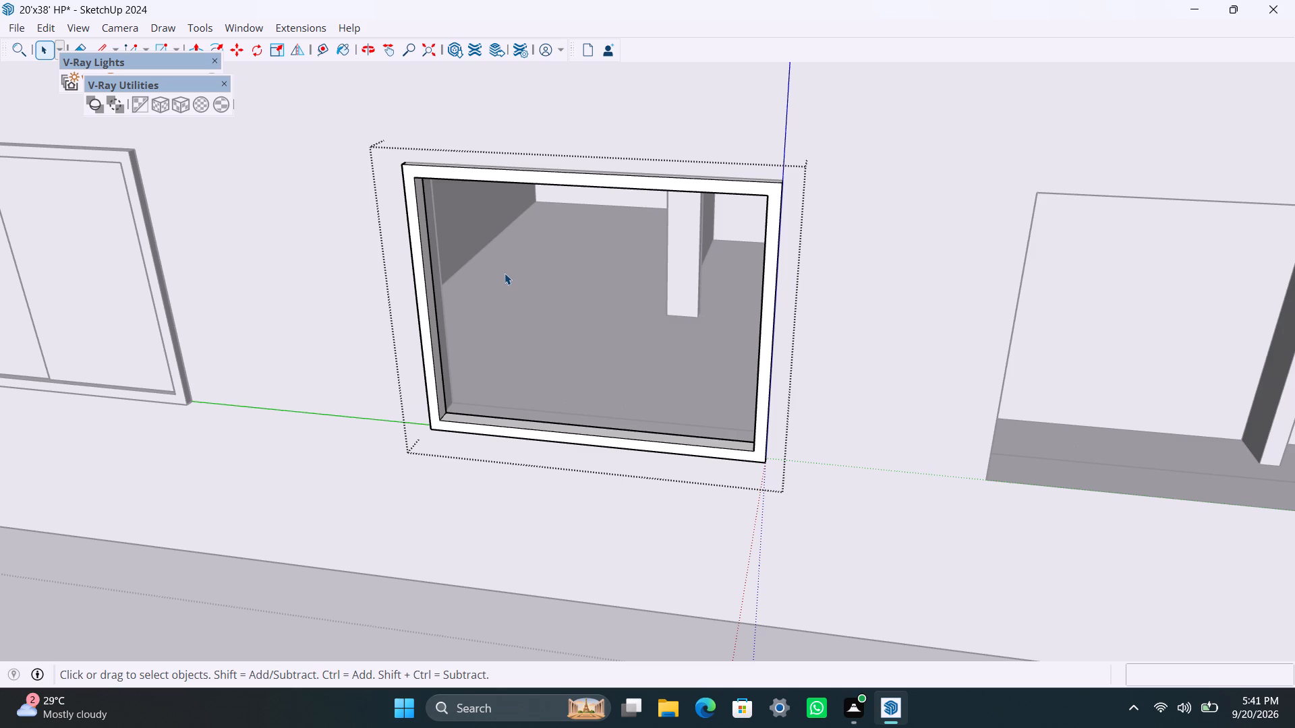
key("r")
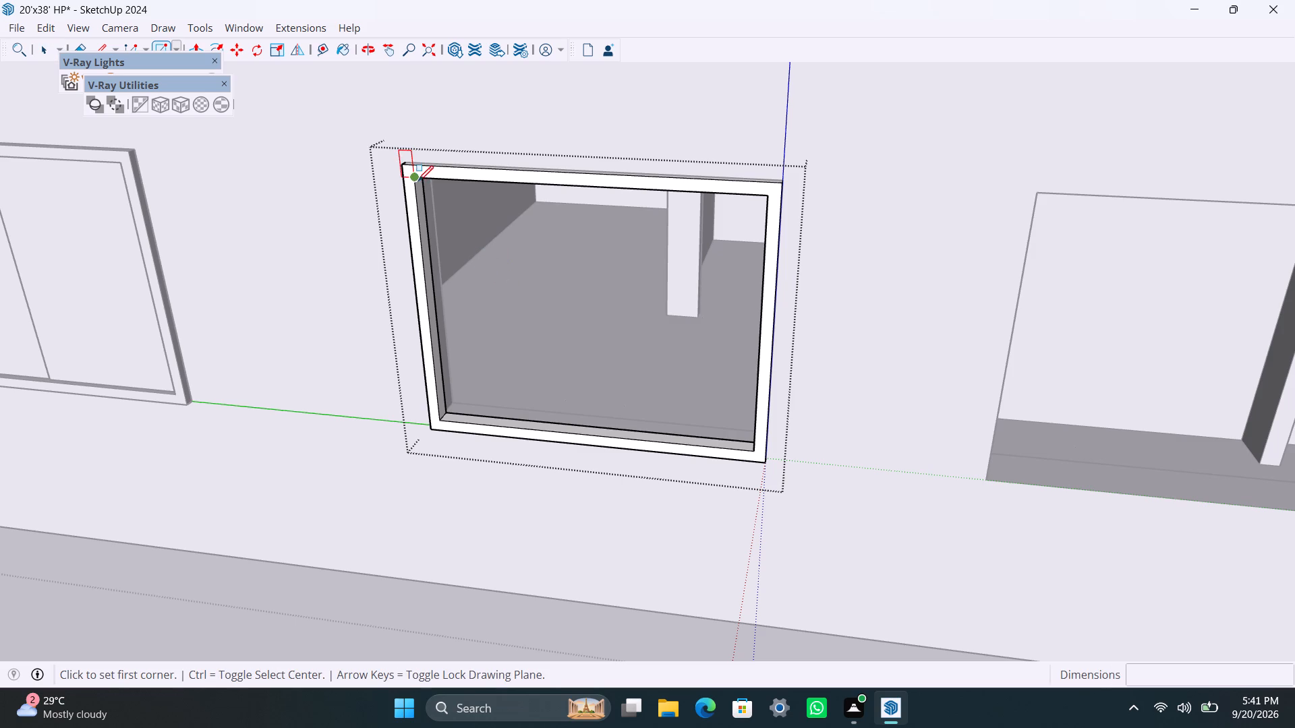
left_click_drag(418, 180, 421, 189)
left_click(596, 436)
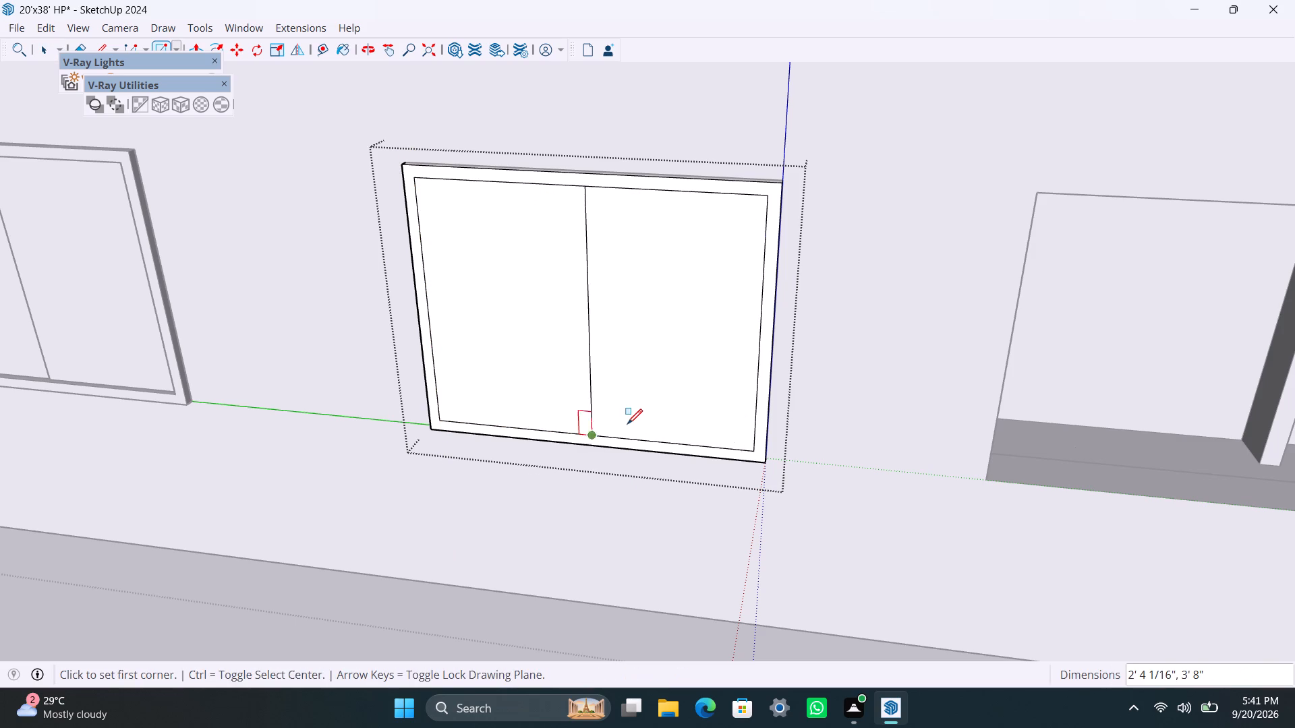
left_click(628, 423)
key("space")
left_click(621, 332)
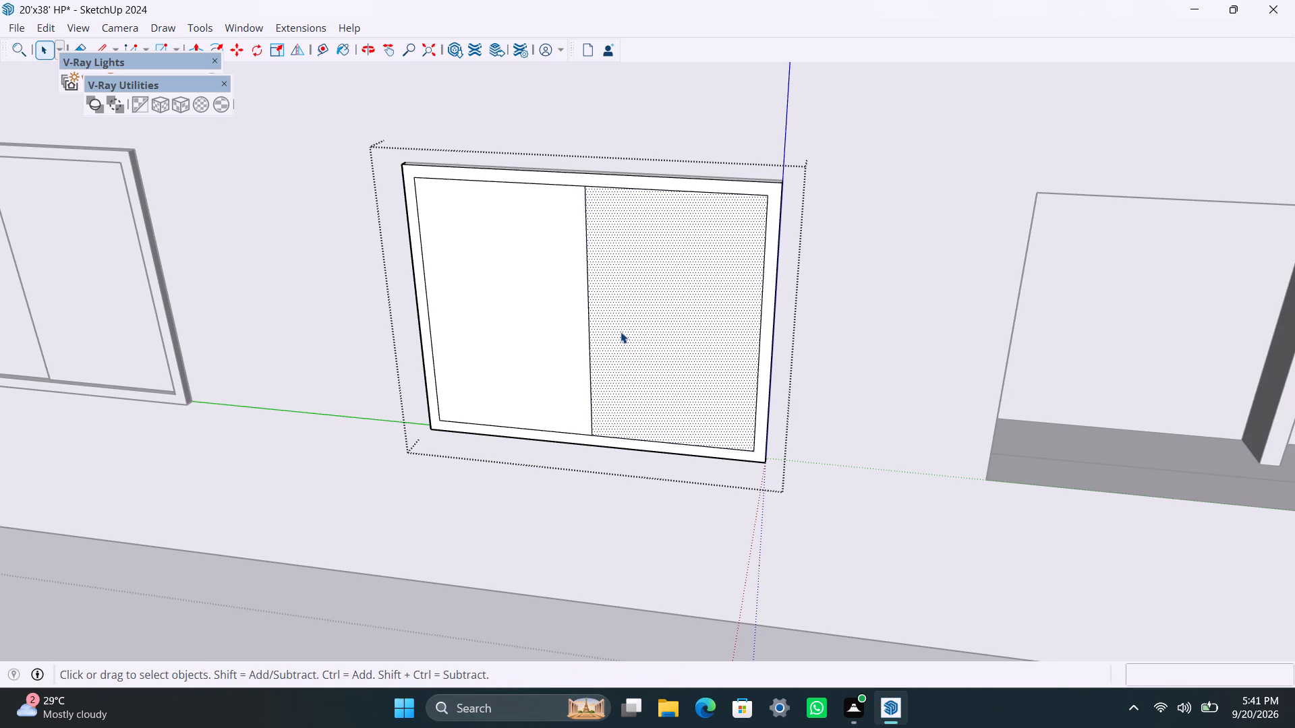
key("Delete")
Group the remaining pane face with its edges and push/pull it 8 mm thick inside its group.
double_click(508, 377)
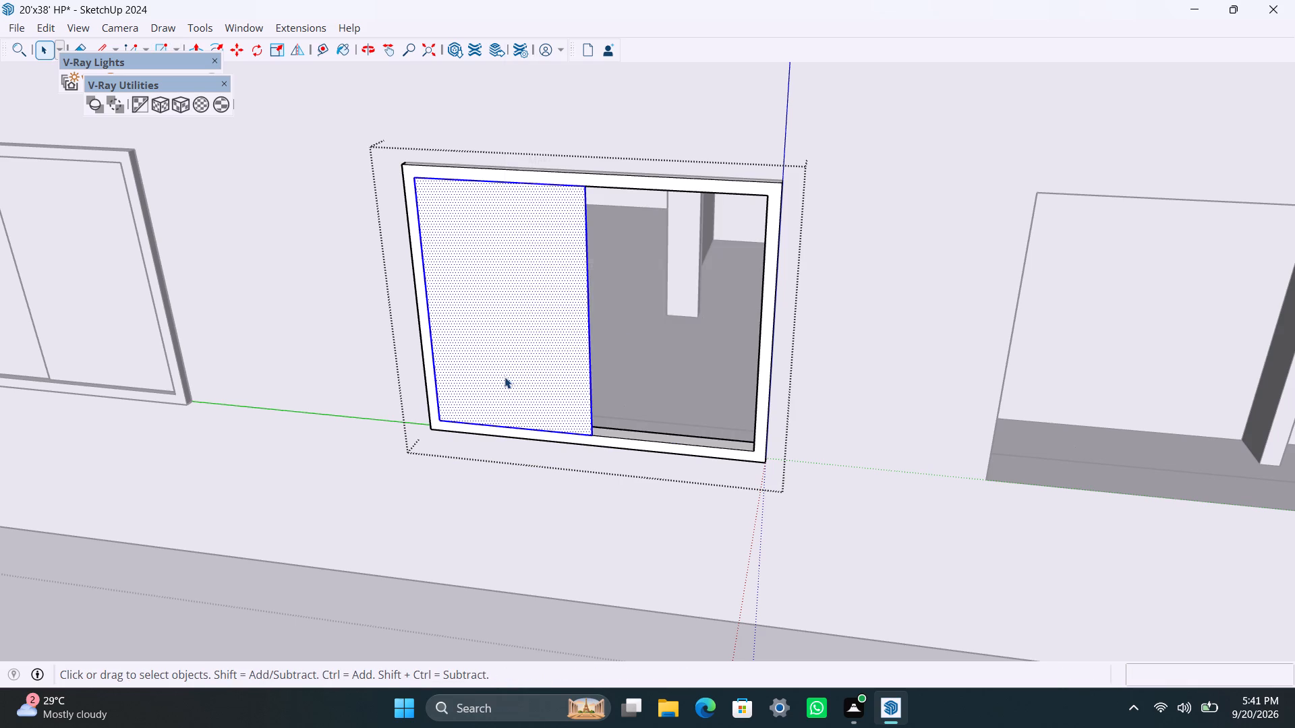
right_click(505, 377)
left_click(565, 162)
scroll(552, 539, "up", 2)
middle_click_drag(600, 490, 478, 520)
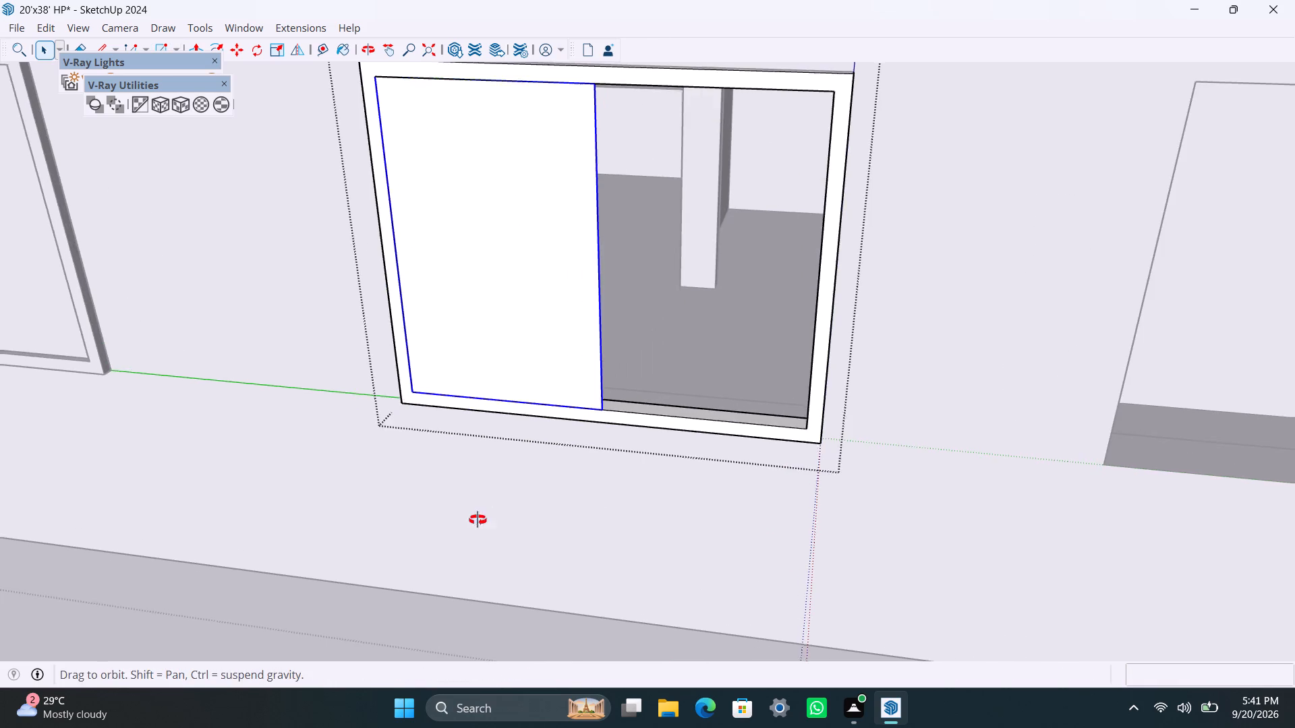
middle_click_drag(478, 520, 476, 520)
scroll(533, 377, "up", 4)
triple_click(531, 344)
key("p")
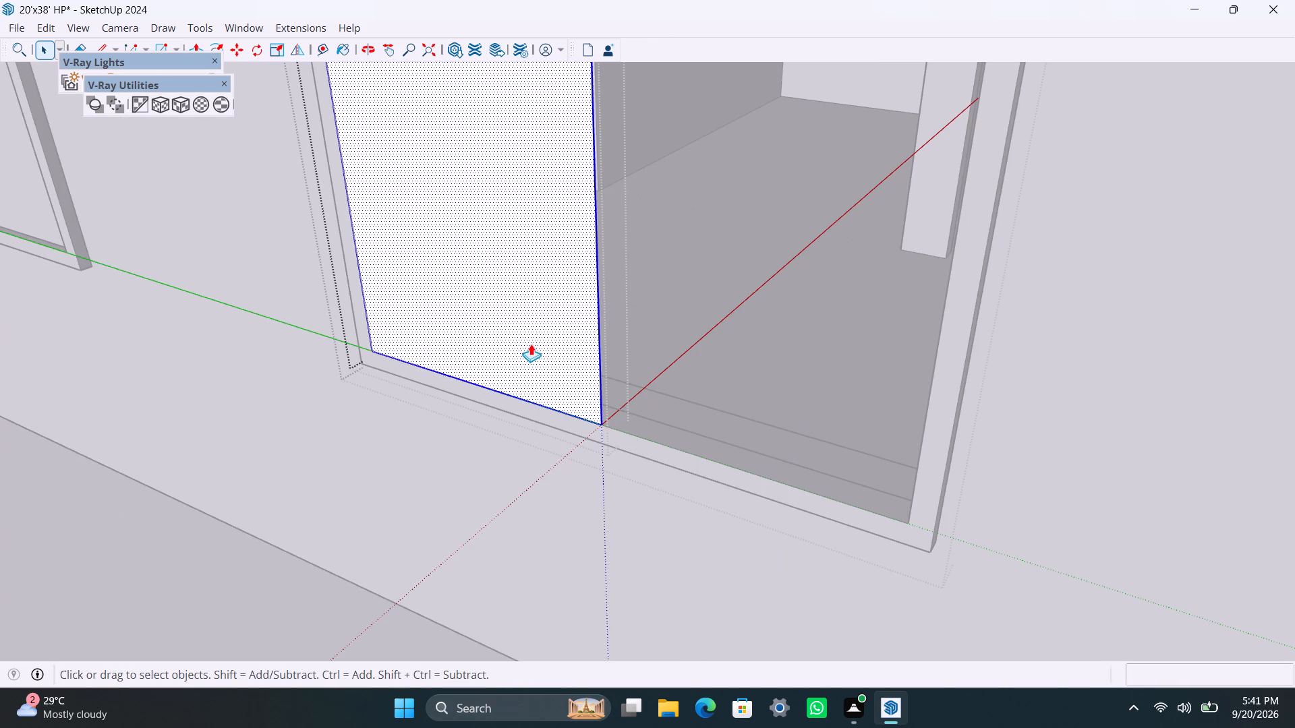
left_click(531, 344)
type("8MM")
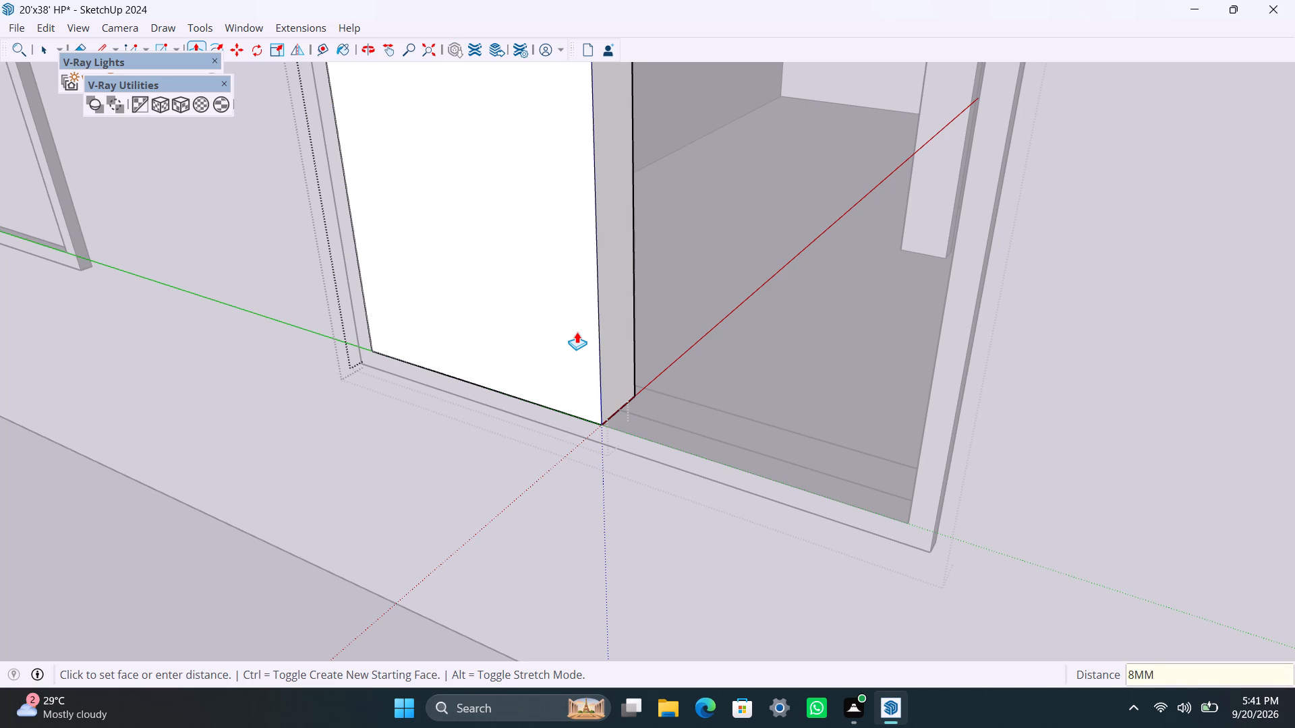
key("Return")
key("space")
Leave the pane group and move the pane back from the frame's front face into the frame depth.
left_click(549, 562)
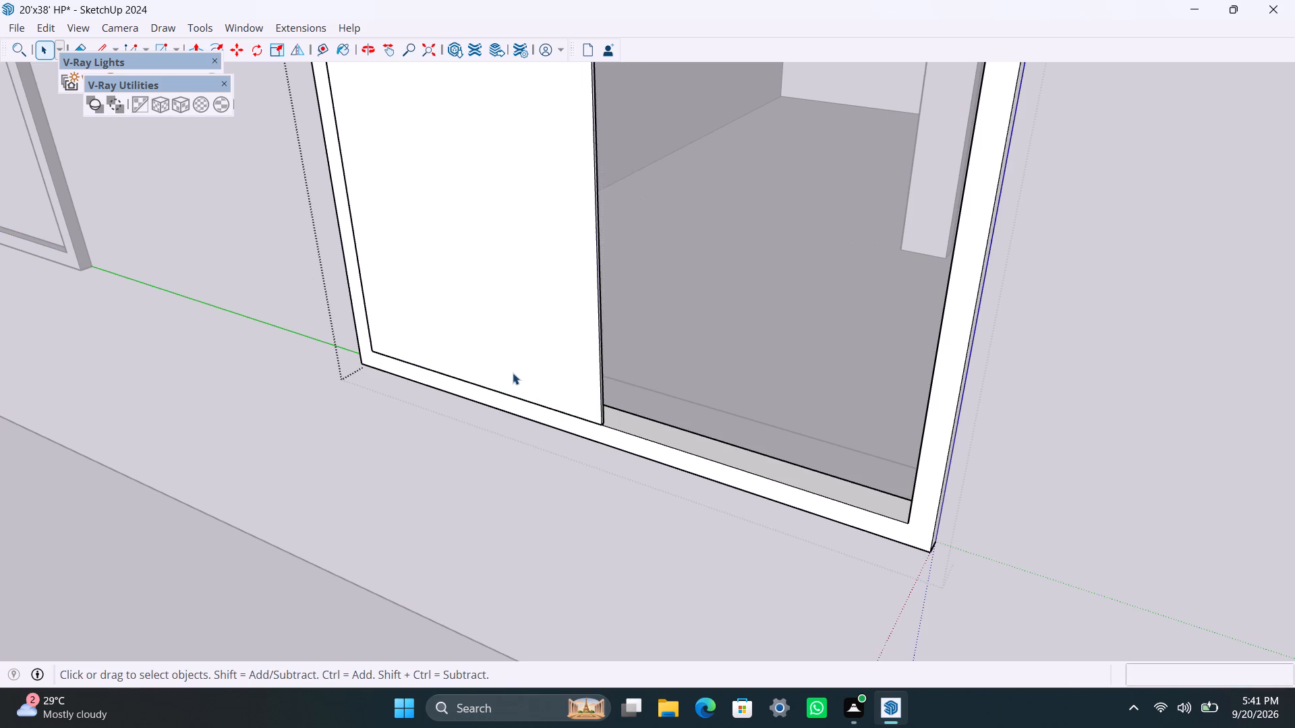
left_click(513, 373)
scroll(582, 417, "up", 8)
key("m")
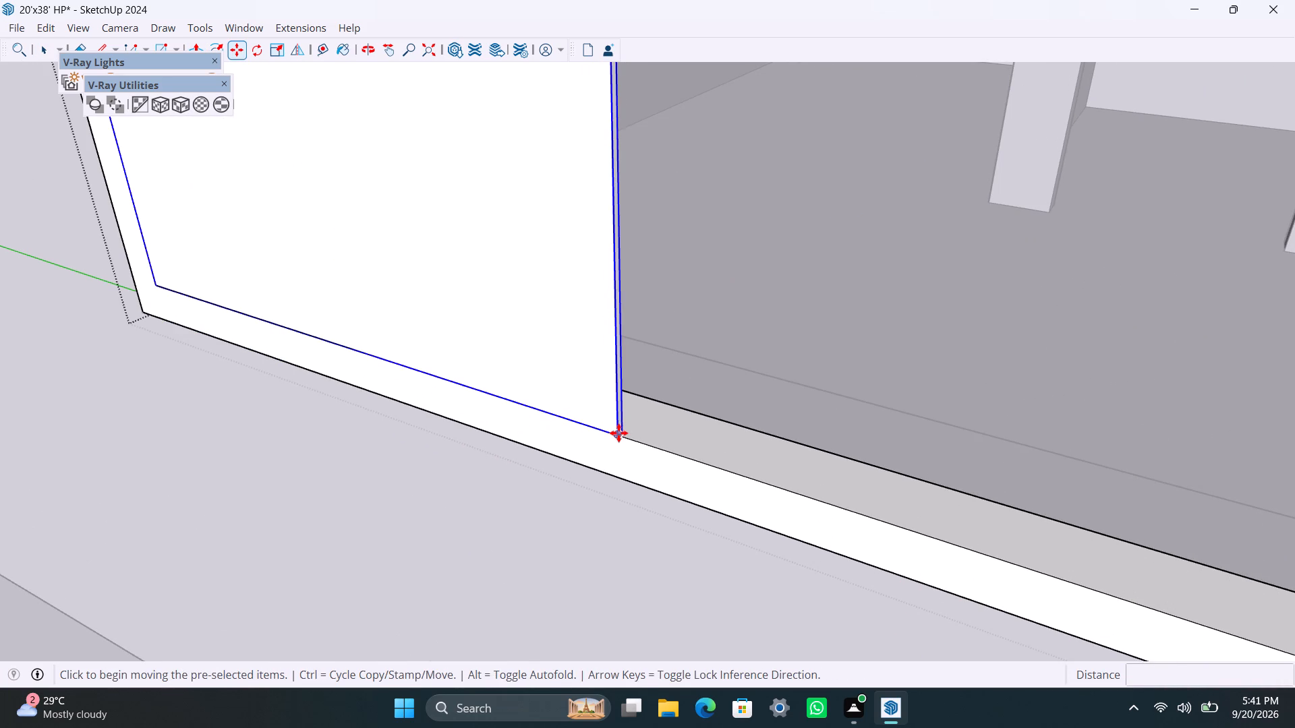
left_click(618, 433)
left_click(633, 418)
Copy the pane across to the frame's opposite inner bottom corner, covering the empty half.
scroll(622, 420, "down", 9)
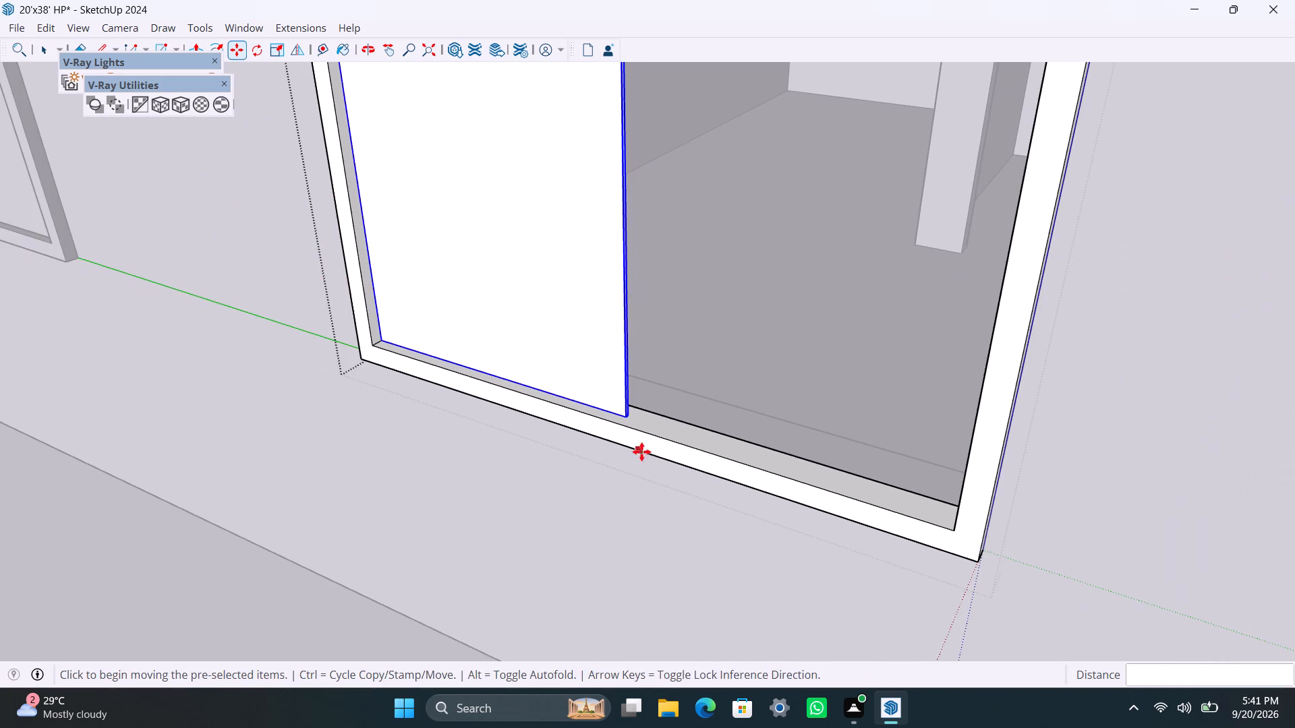
scroll(629, 435, "up", 3)
left_click(625, 411)
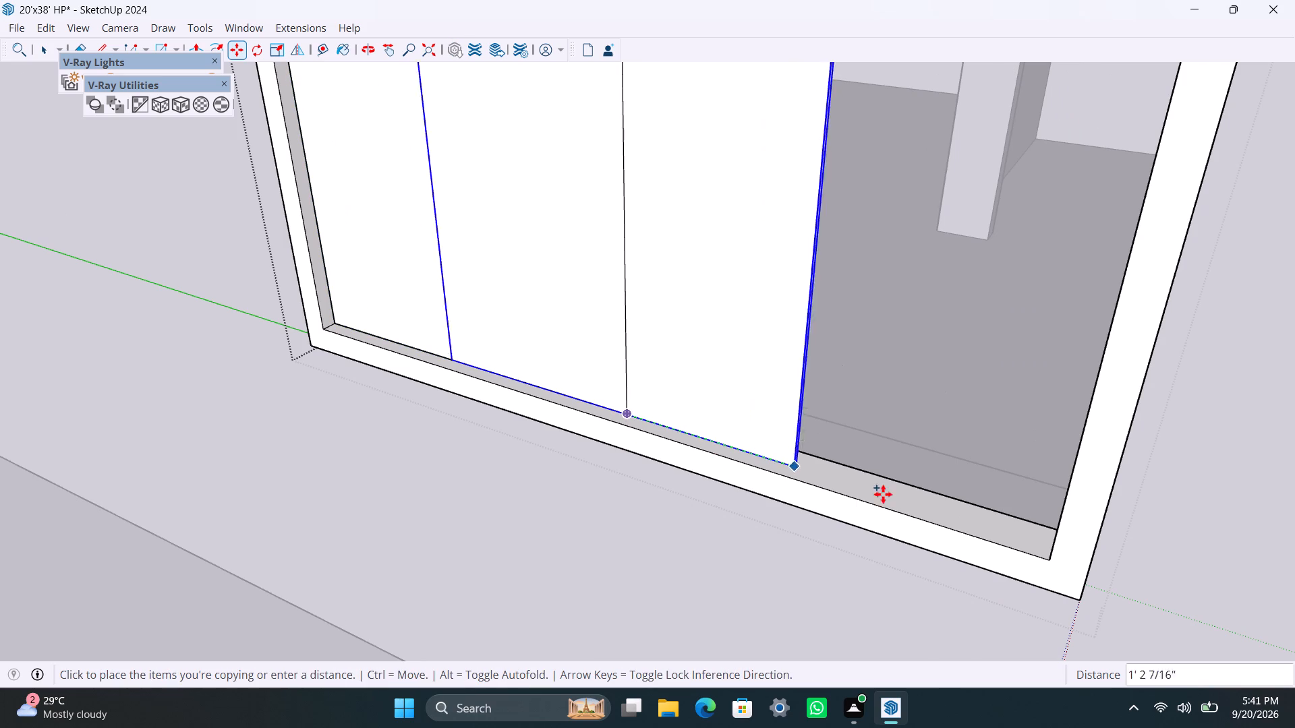
left_click(1047, 556)
Move the copied pane back about 15/16" so its corner meets the first pane, and leave the window group.
scroll(656, 442, "up", 7)
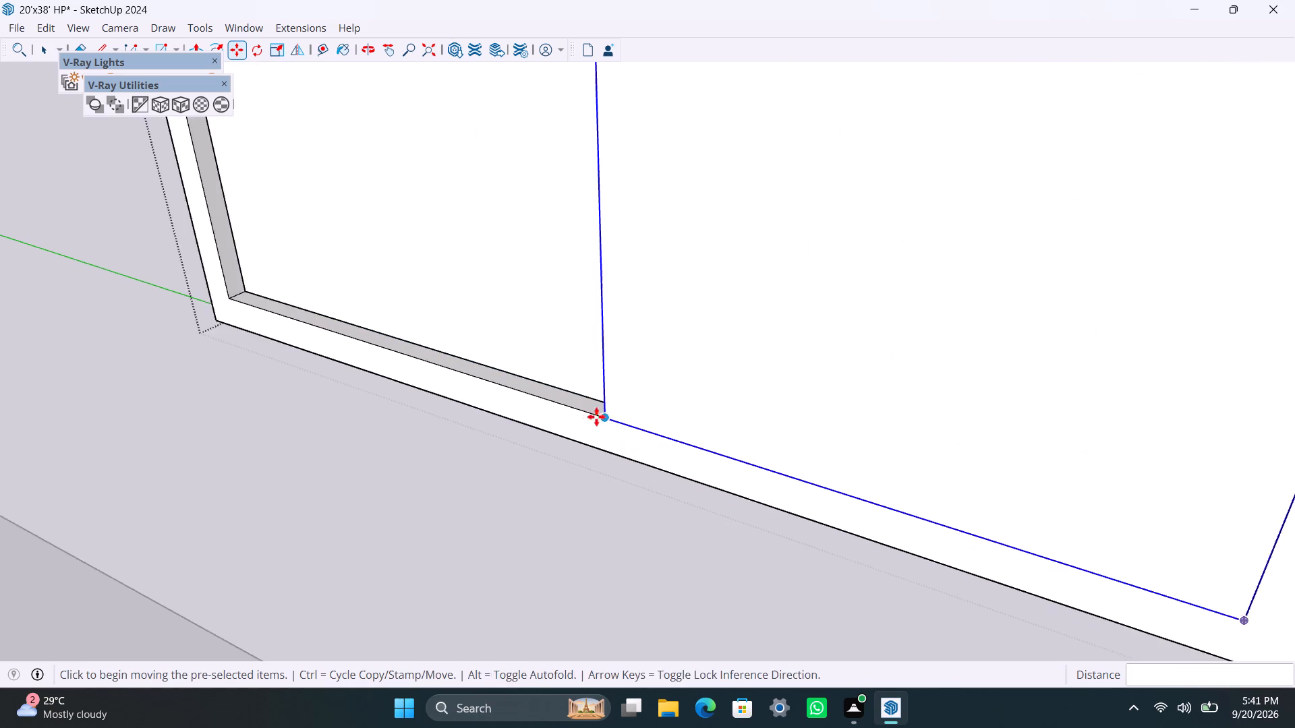
middle_click_drag(554, 431, 968, 504)
scroll(664, 433, "up", 4)
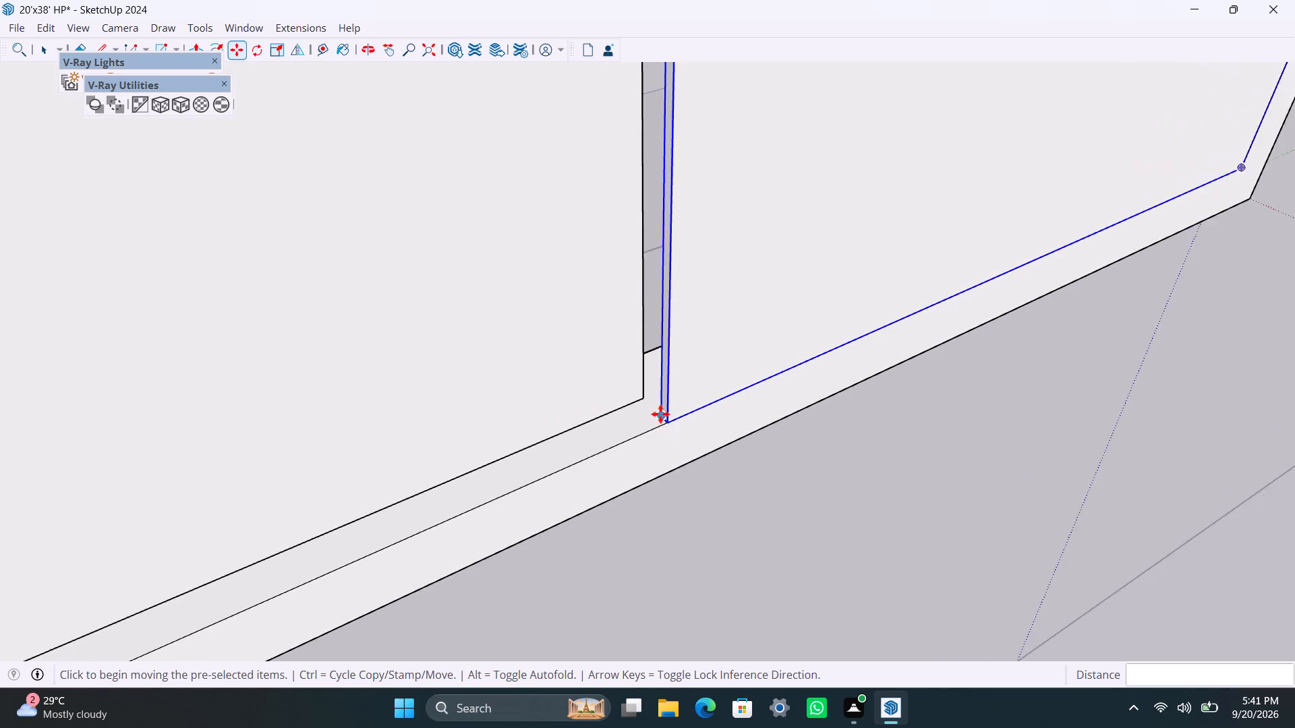
scroll(660, 414, "up", 5)
left_click(660, 413)
left_click(633, 386)
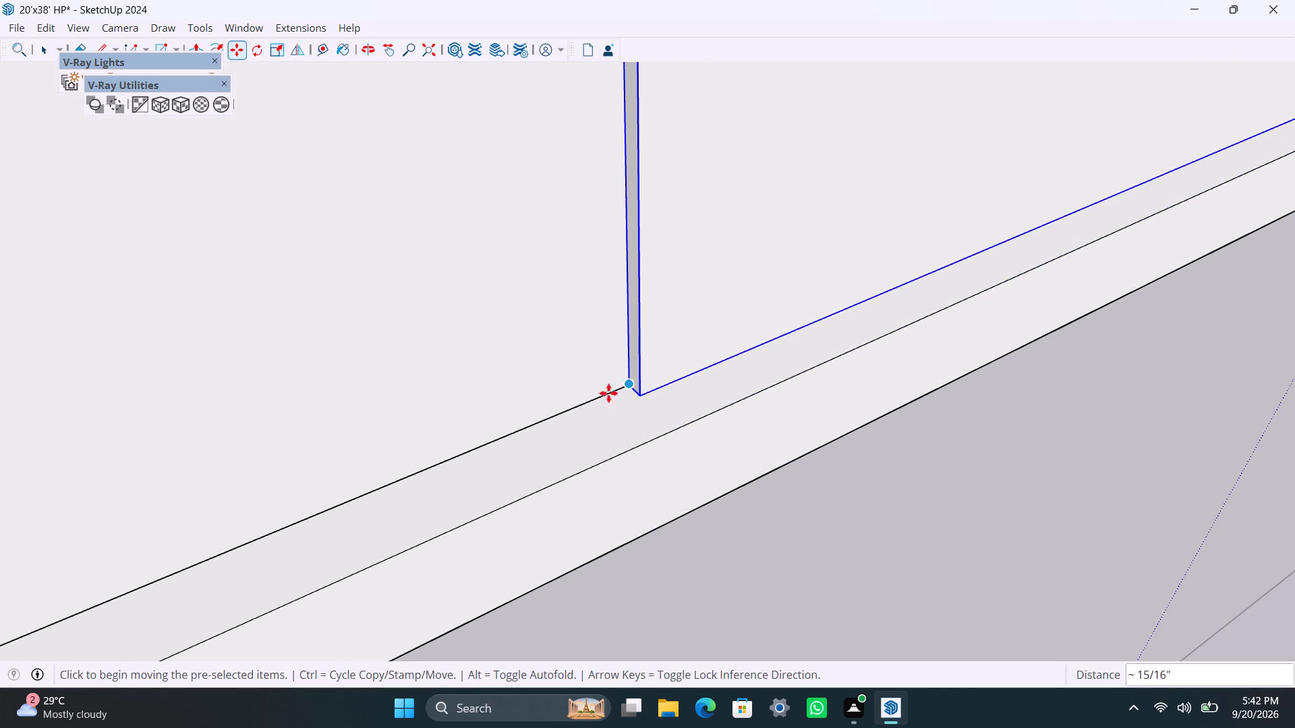
scroll(559, 375, "down", 20)
scroll(559, 375, "down", 20)
scroll(559, 375, "down", 3)
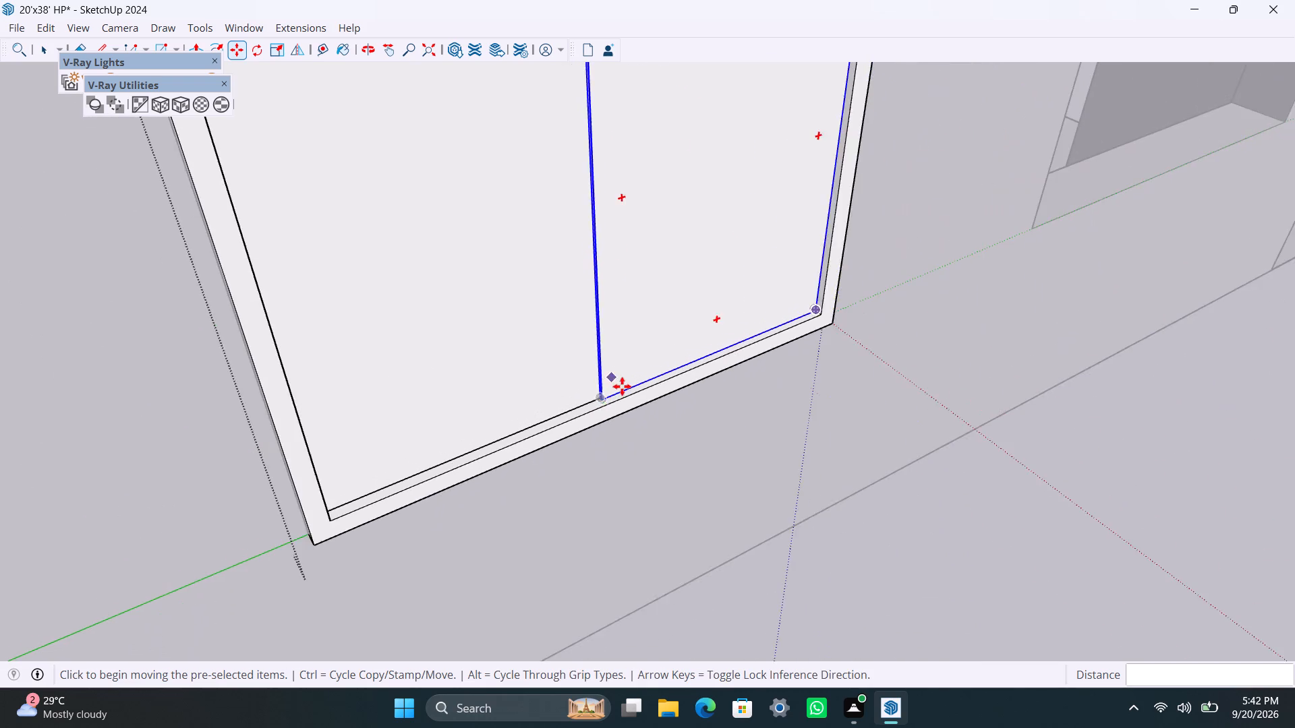
scroll(622, 386, "down", 7)
key("space")
scroll(666, 430, "down", 6)
middle_click_drag(753, 427, 428, 417)
left_click(904, 599)
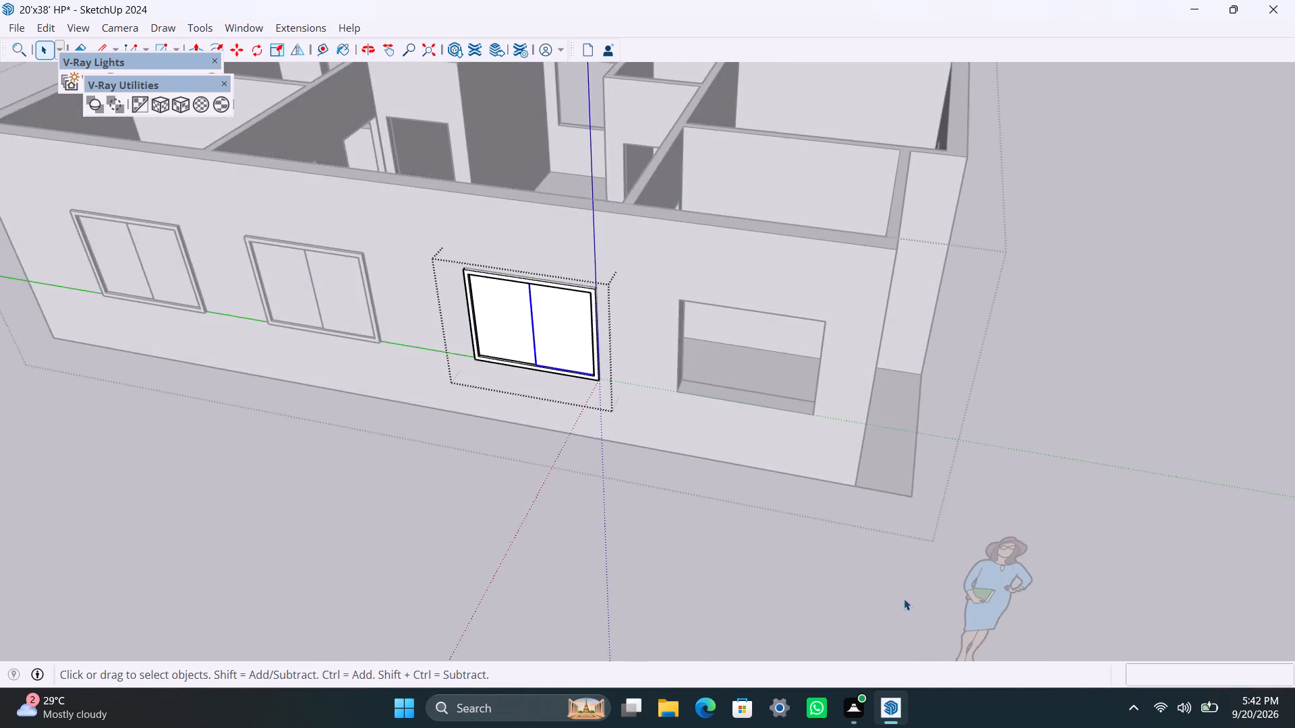
Draw a 4' by 5' rectangle over the remaining empty window opening near the wall's end, and group its face and edges.
scroll(730, 501, "up", 4)
key("r")
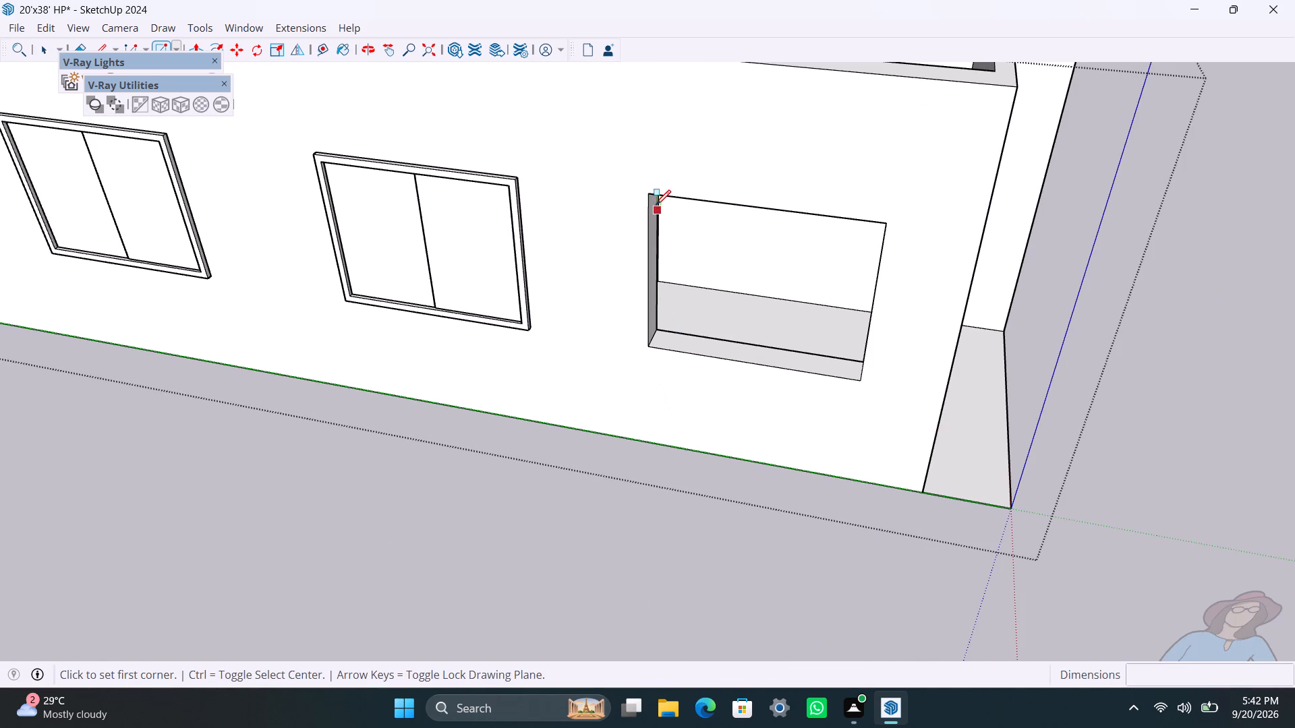
left_click(647, 198)
left_click(863, 374)
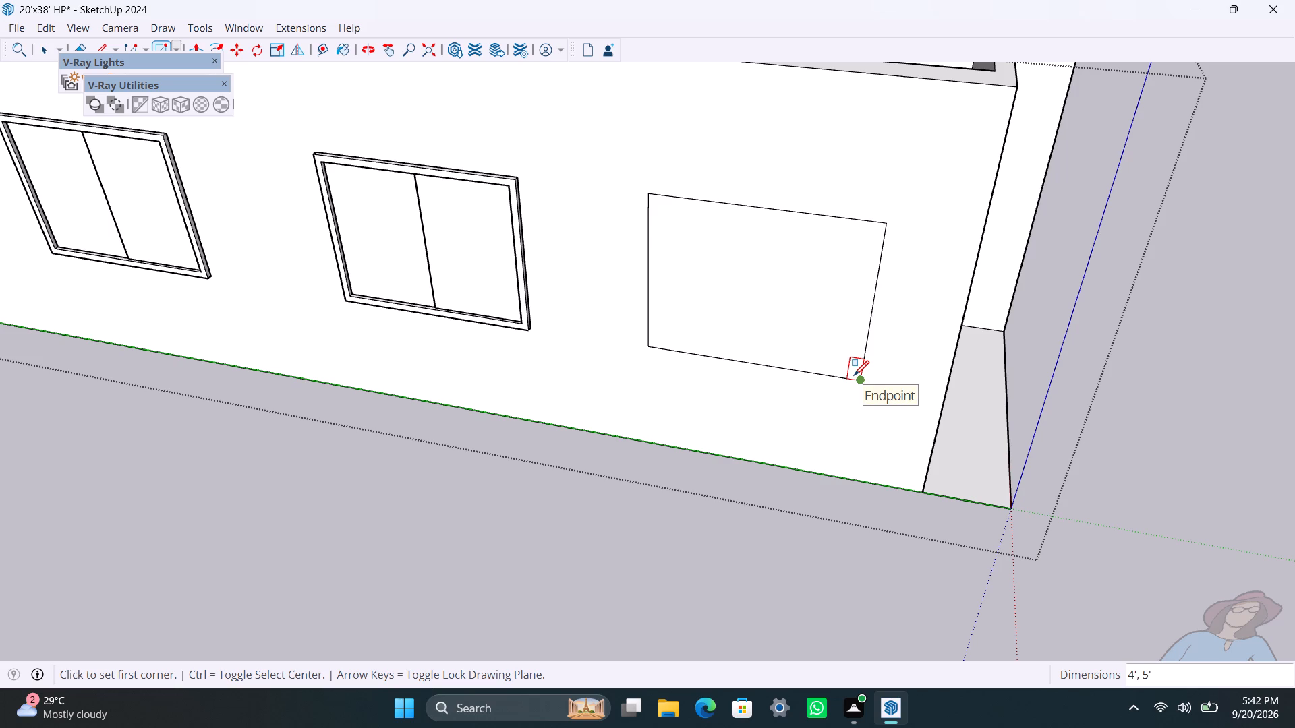
key("space")
double_click(805, 359)
right_click(797, 357)
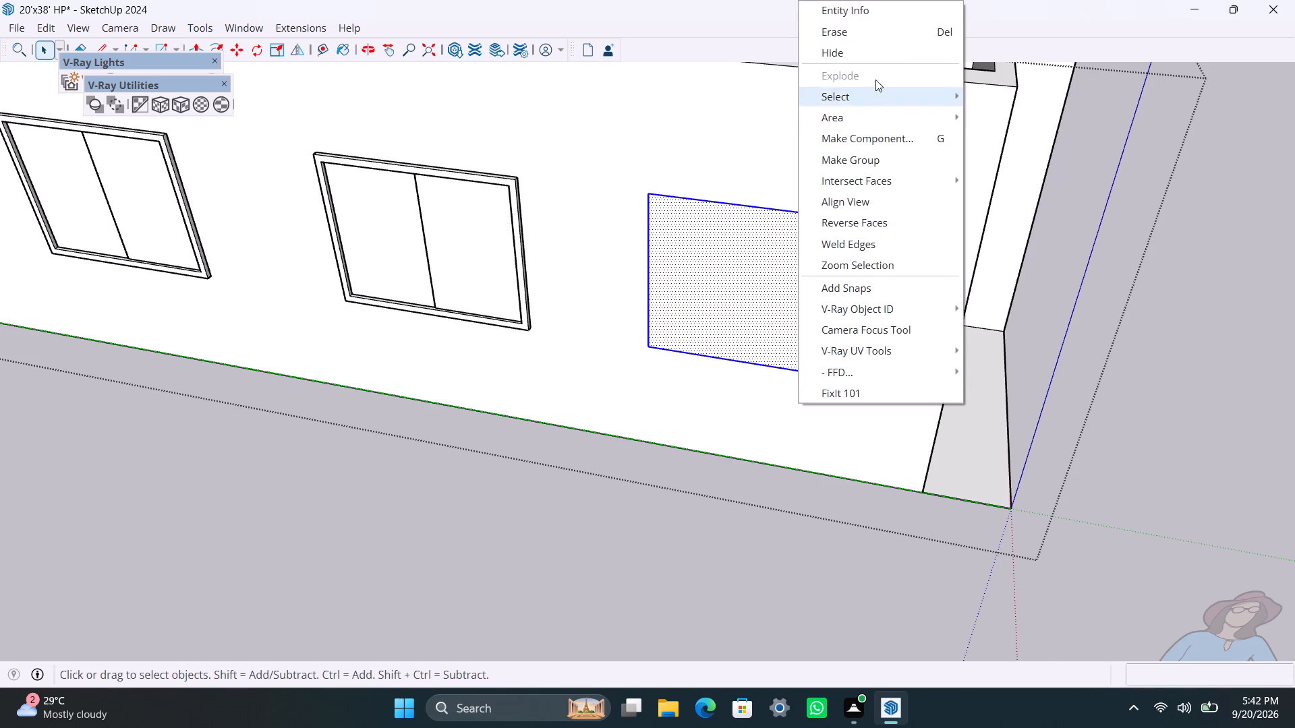
left_click(876, 155)
Open the new window group, offset its outline 2" inward and delete the inner face to leave the frame border.
triple_click(683, 289)
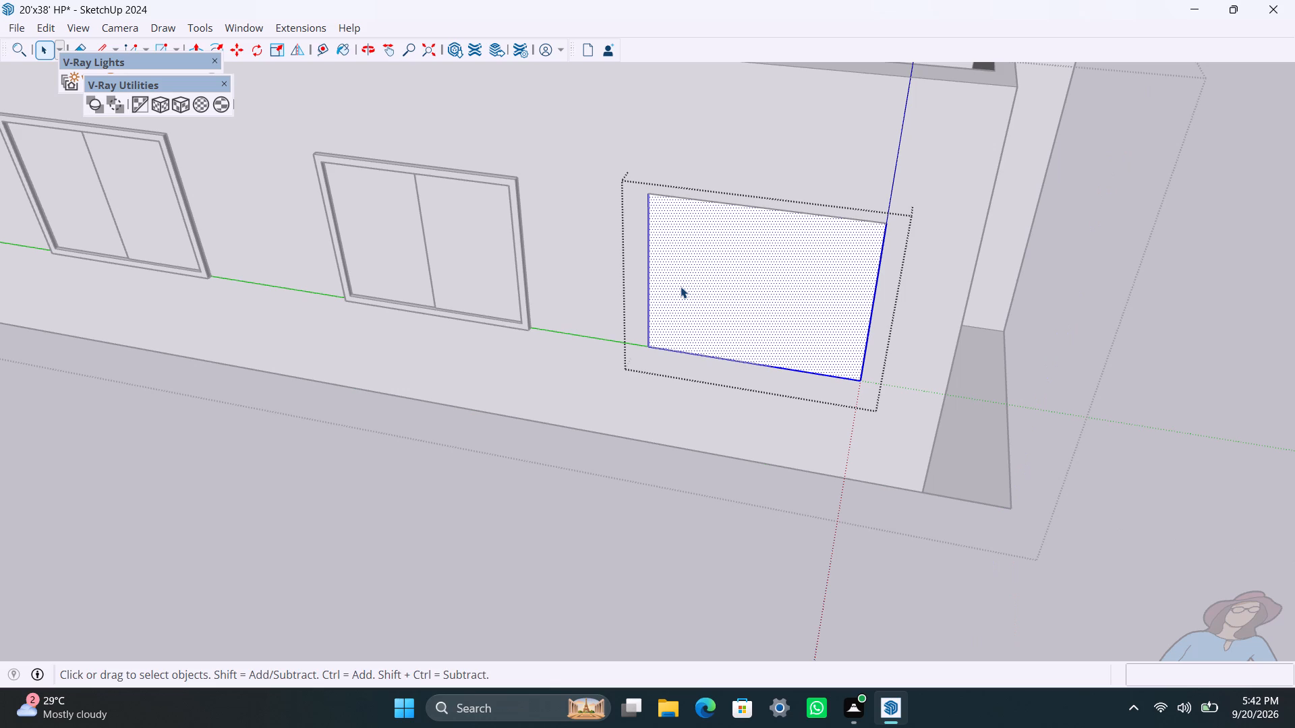
key("f")
left_click(675, 268)
type("2\"")
key("Return")
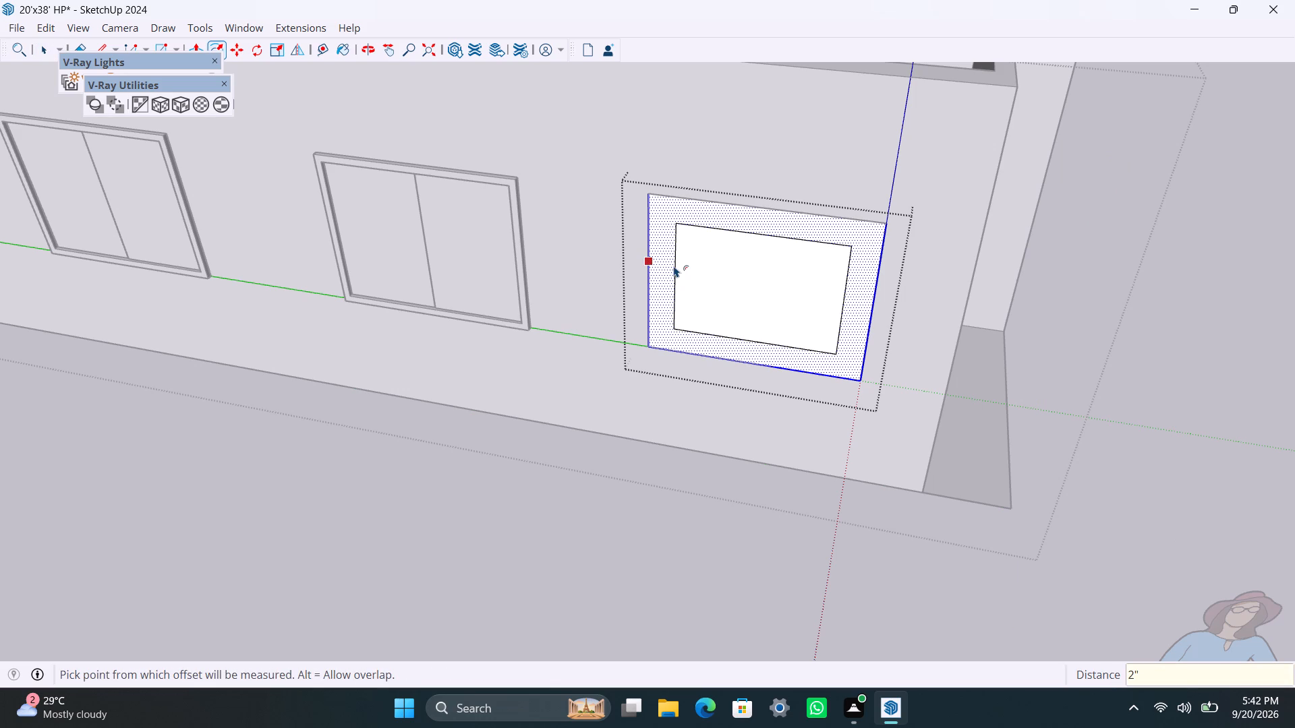
key("space")
left_click(699, 285)
key("Delete")
Push/pull the last window's frame border 1.5" into the opening and another 1.5" outward.
scroll(668, 311, "up", 2)
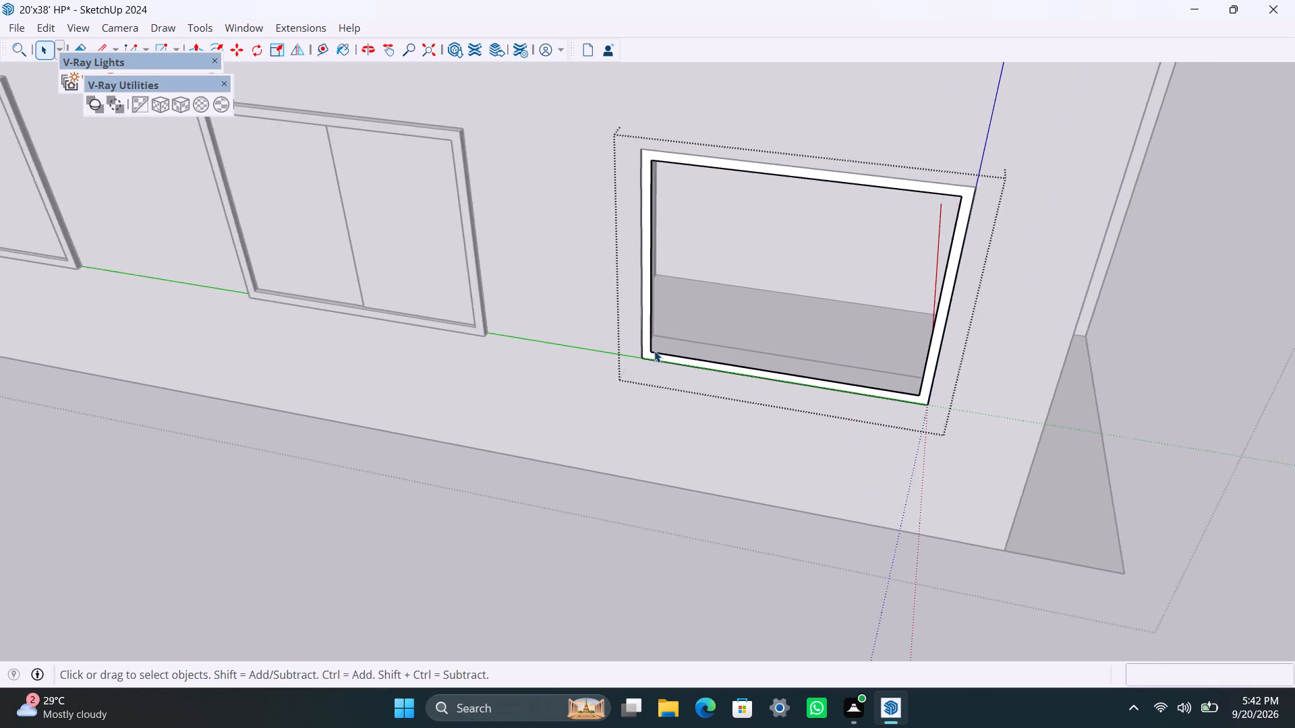
scroll(654, 351, "up", 4)
left_click(641, 307)
key("p")
left_click(641, 307)
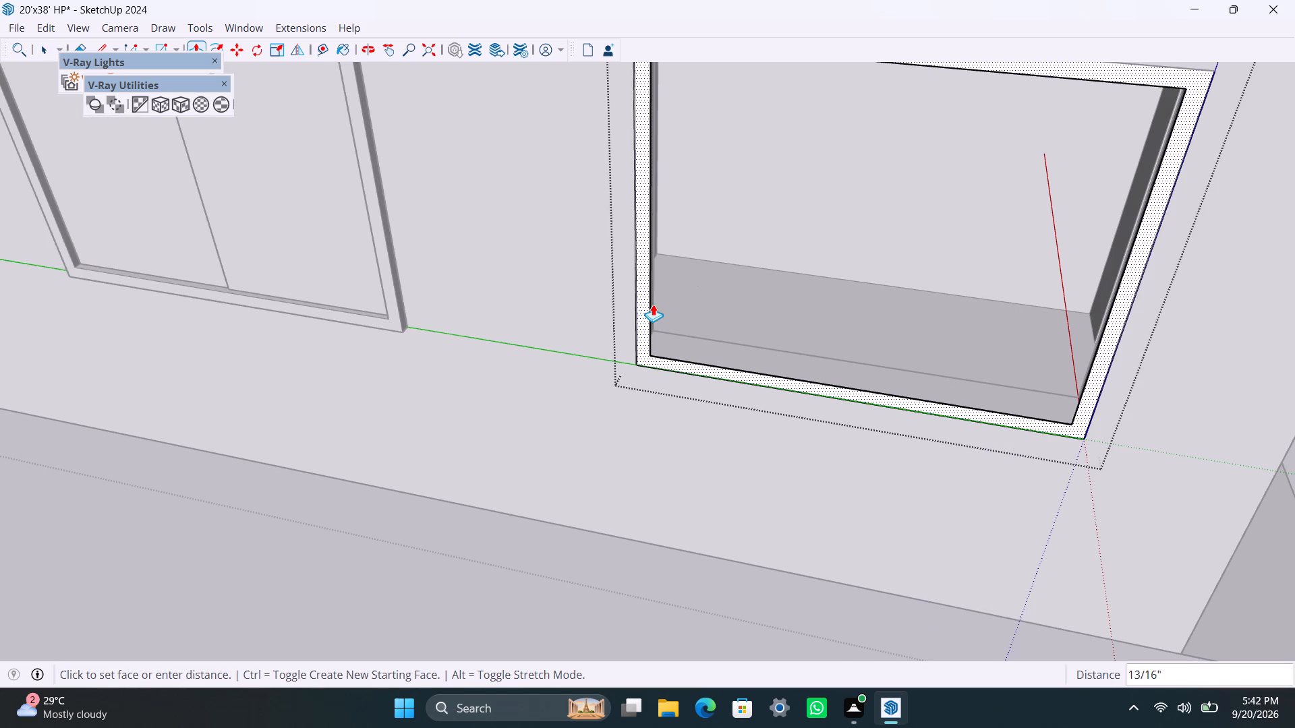
type("1.5\"")
key("Return")
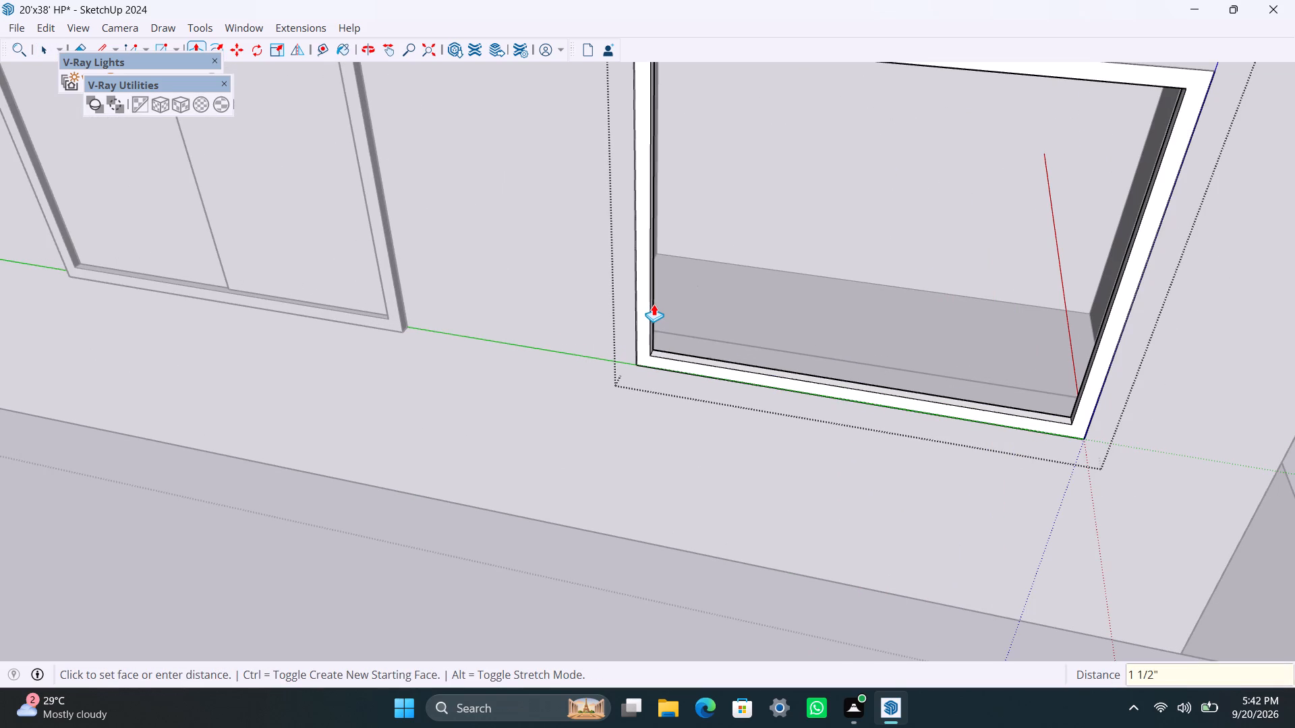
key("space")
left_click(647, 258)
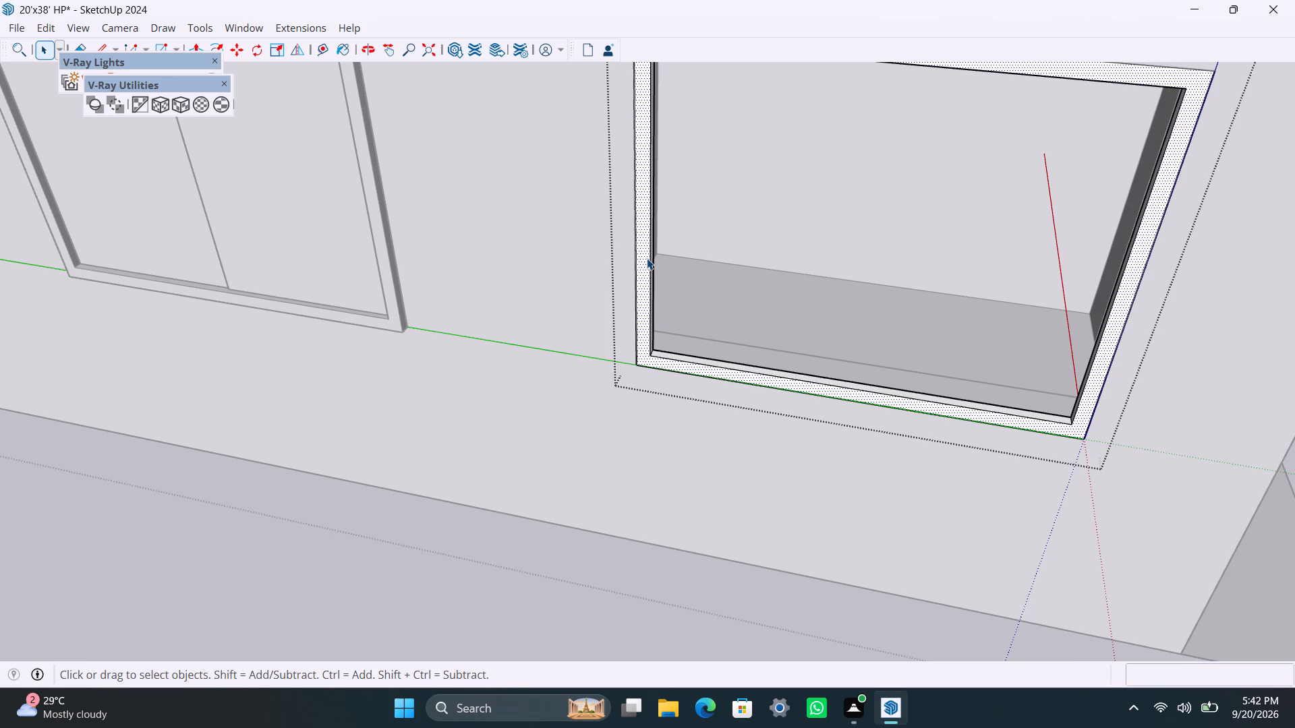
key("p")
left_click(645, 258)
type("1.5\"")
key("Return")
key("space")
Draw a 2' 4" by 3' 8" rectangle over half of the last frame's opening and delete the face filling the other half.
scroll(524, 448, "down", 5)
scroll(602, 208, "up", 2)
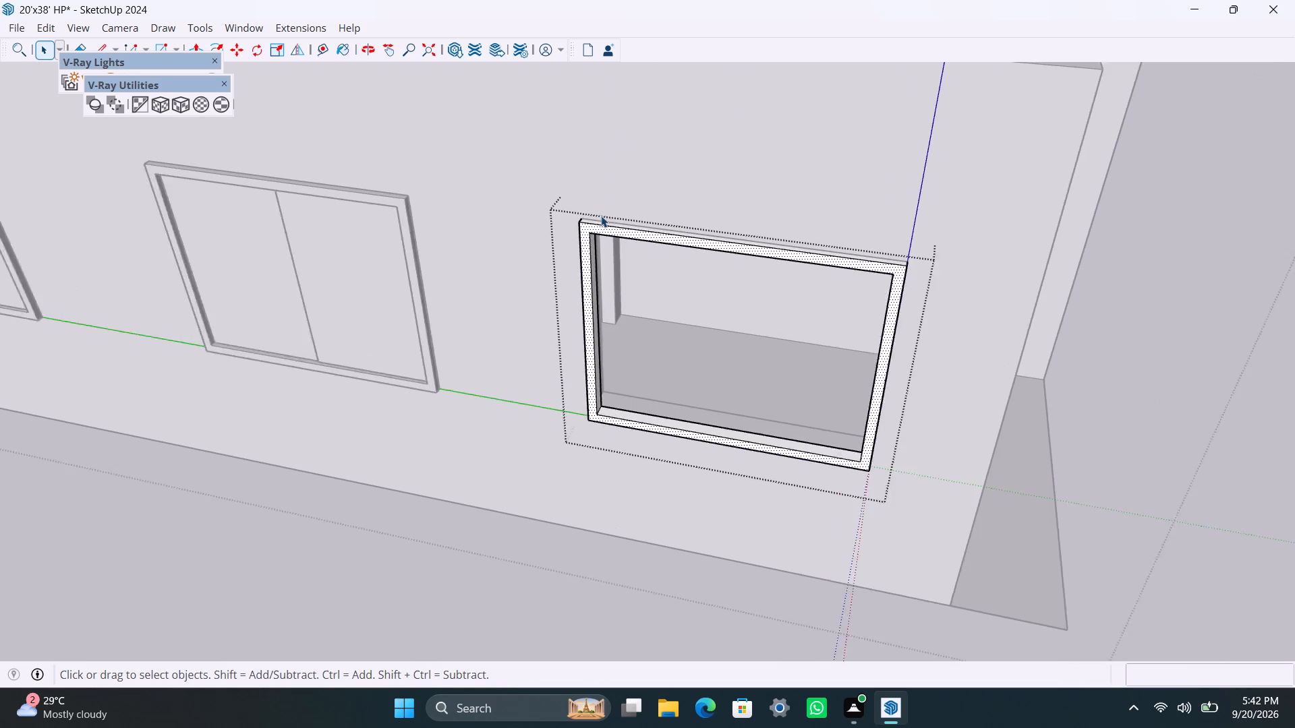
key("r")
left_click_drag(595, 237, 607, 248)
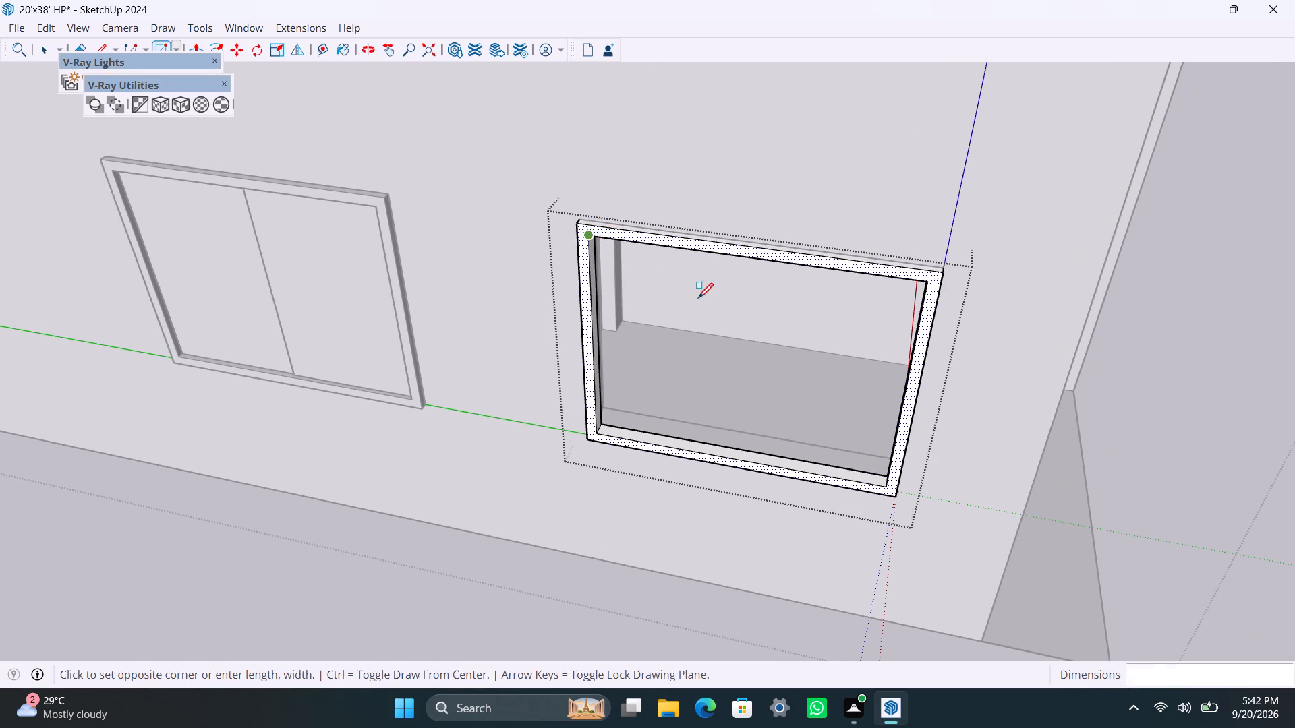
left_click(738, 457)
key("space")
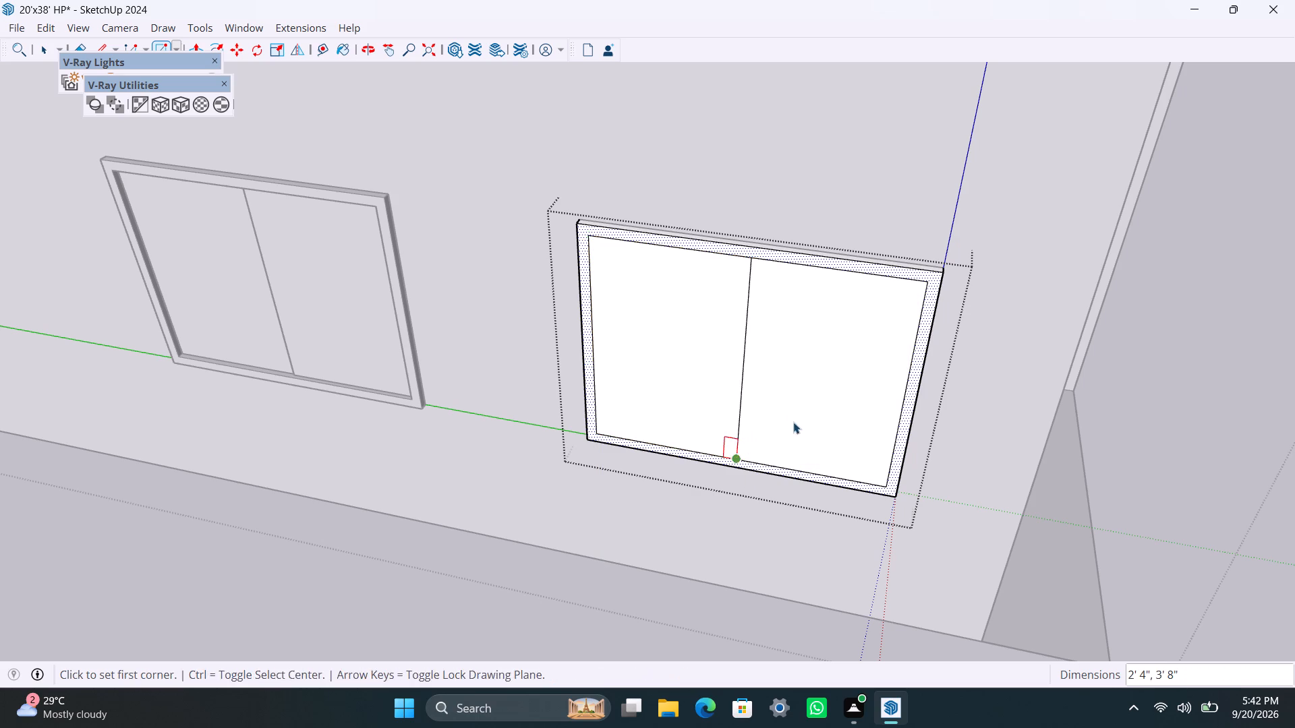
left_click(795, 421)
key("Delete")
Group the remaining pane face of the last window together with its edges.
scroll(747, 422, "up", 3)
double_click(724, 412)
right_click(723, 412)
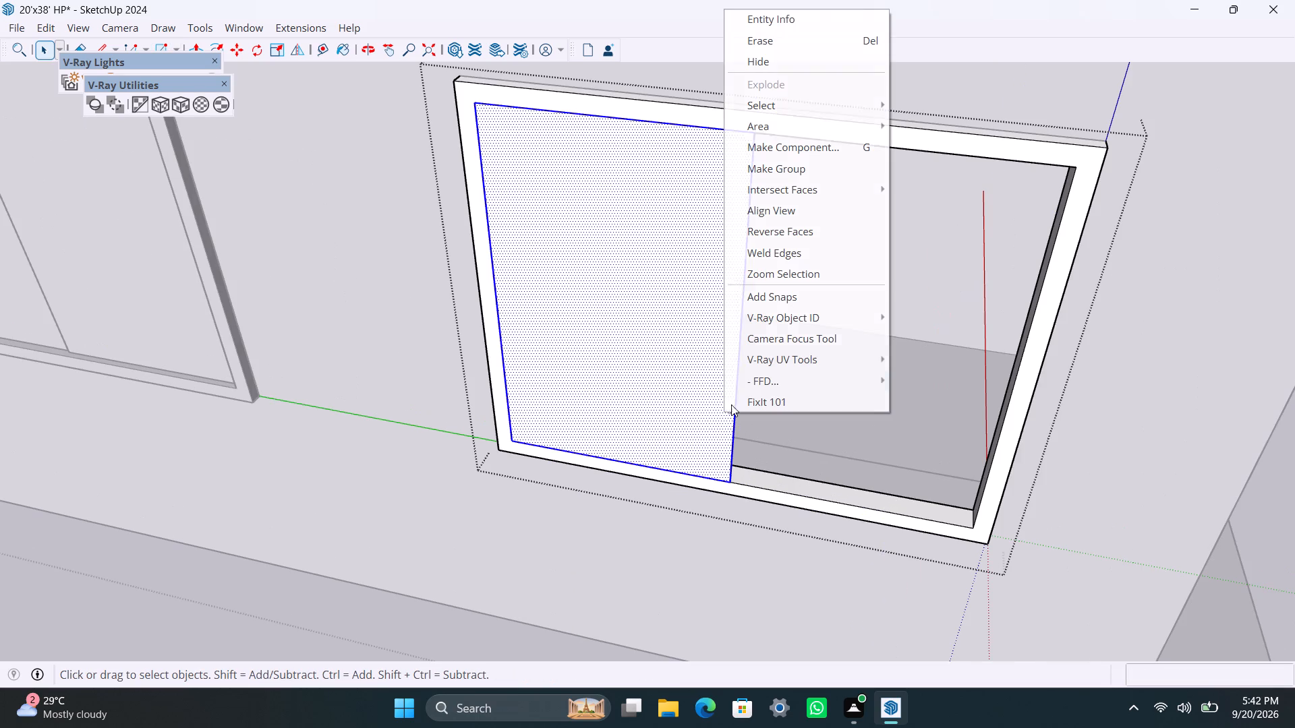
left_click(806, 177)
scroll(752, 356, "up", 3)
middle_click_drag(726, 426, 608, 438)
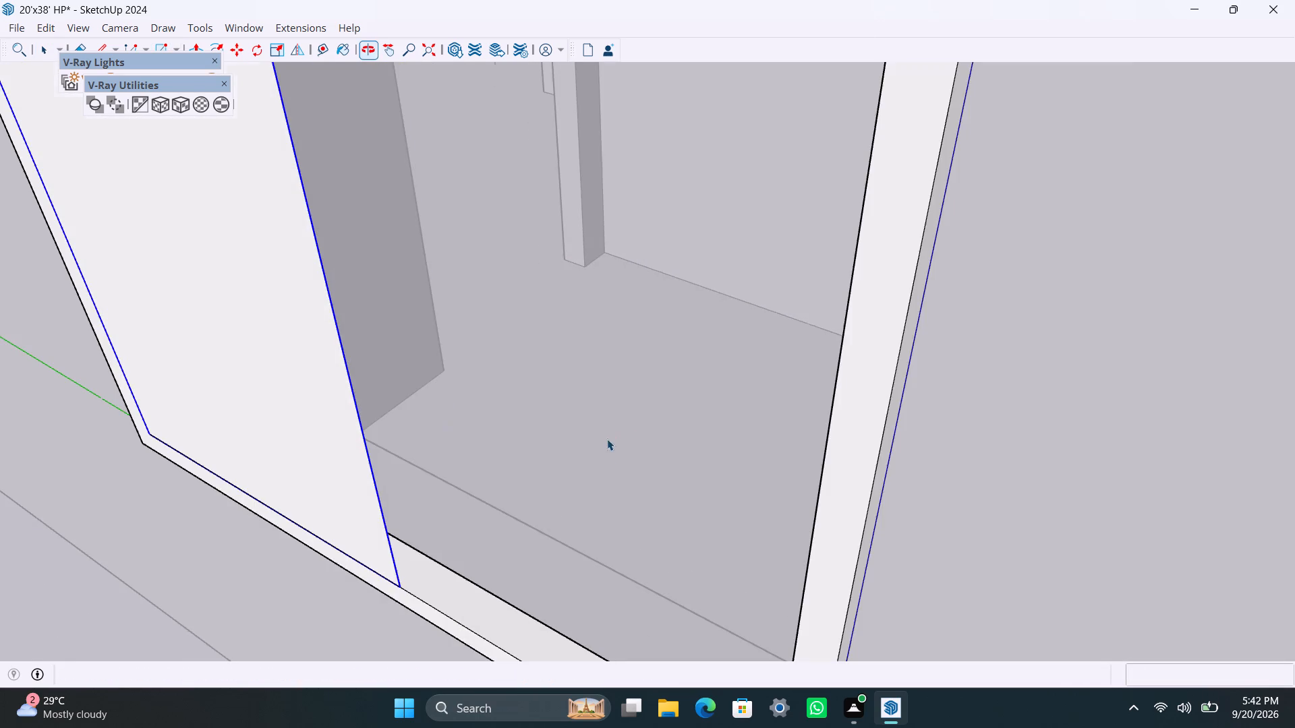
Open the last window's pane group, push/pull its face 8 mm thick, and leave the pane group.
scroll(225, 539, "down", 8)
middle_click_drag(235, 533, 306, 469, "shift")
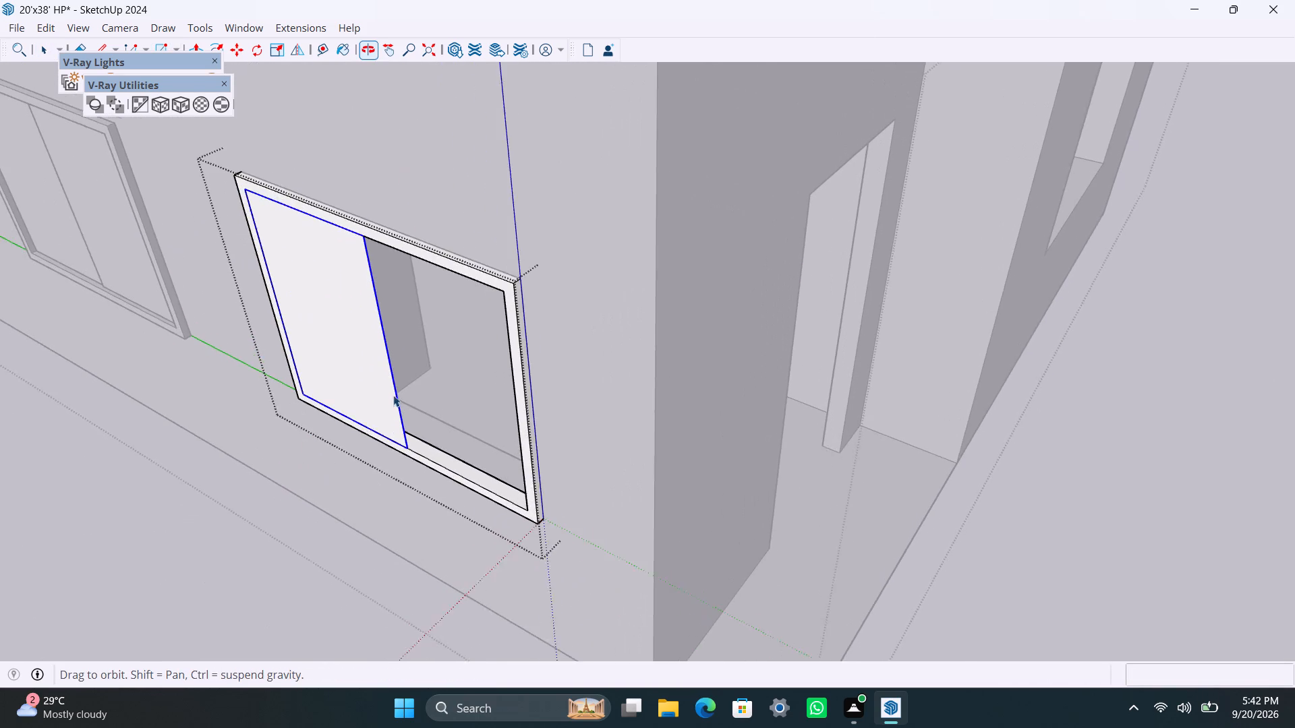
scroll(399, 373, "up", 1)
double_click(386, 374)
left_click(386, 373)
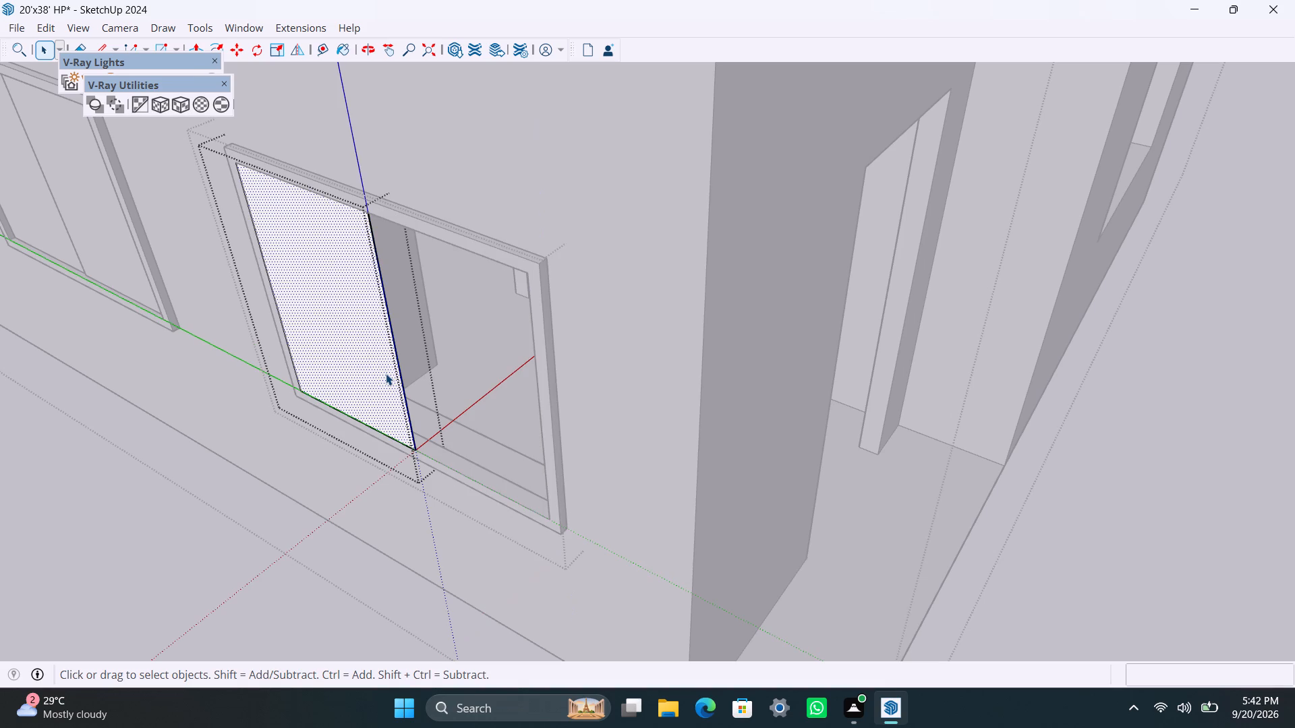
key("p")
left_click(386, 373)
type("8MM")
key("Return")
key("space")
left_click(331, 516)
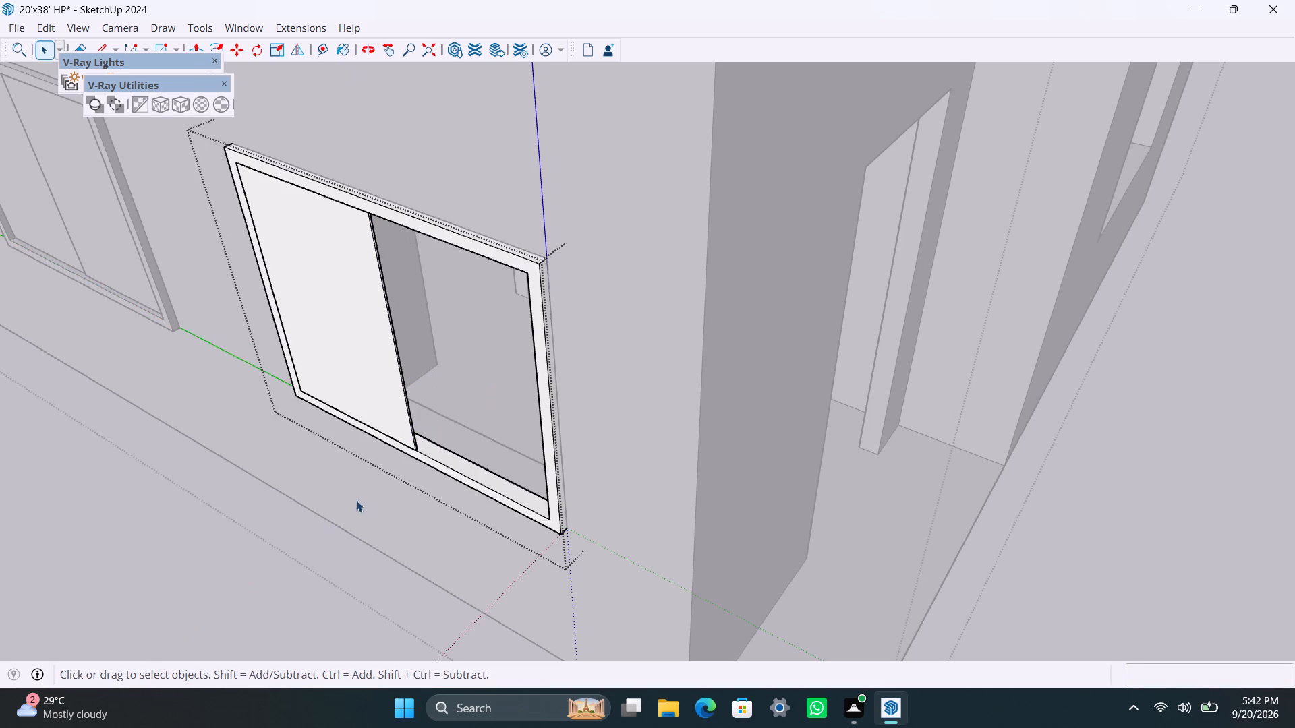
Move the thickened pane back from the outer face of the last window's frame, into the frame's depth.
scroll(356, 500, "up", 3)
scroll(419, 432, "up", 3)
left_click(430, 405)
scroll(438, 409, "up", 7)
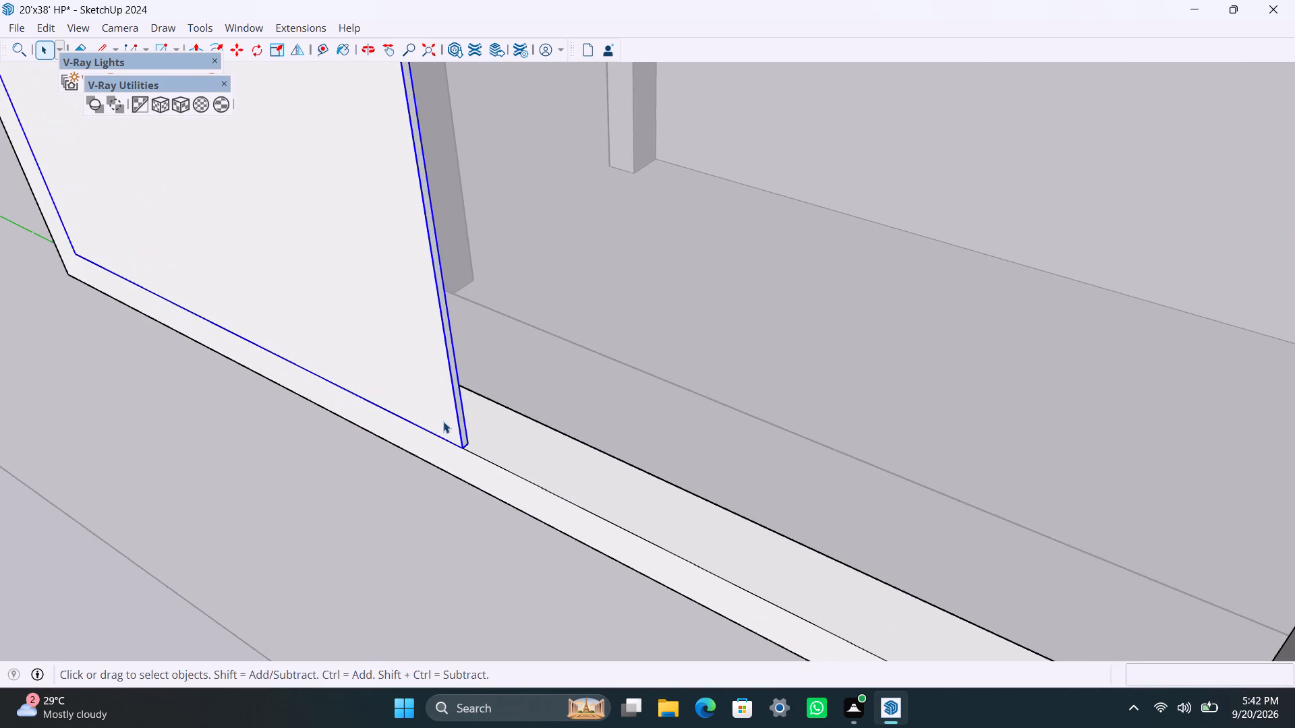
scroll(444, 423, "up", 2)
key("m")
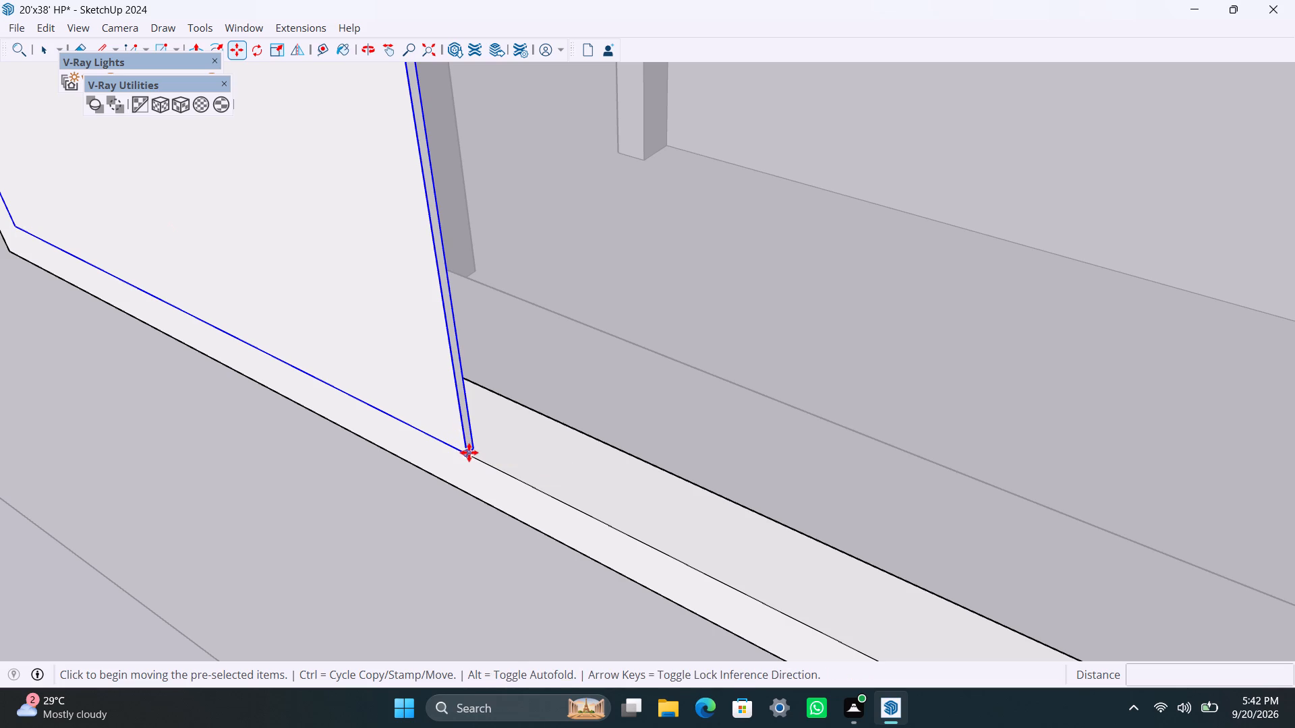
left_click(469, 452)
left_click(495, 430)
Copy the pane across to the empty half of the frame, placing it at the inner lower corner.
scroll(476, 442, "down", 17)
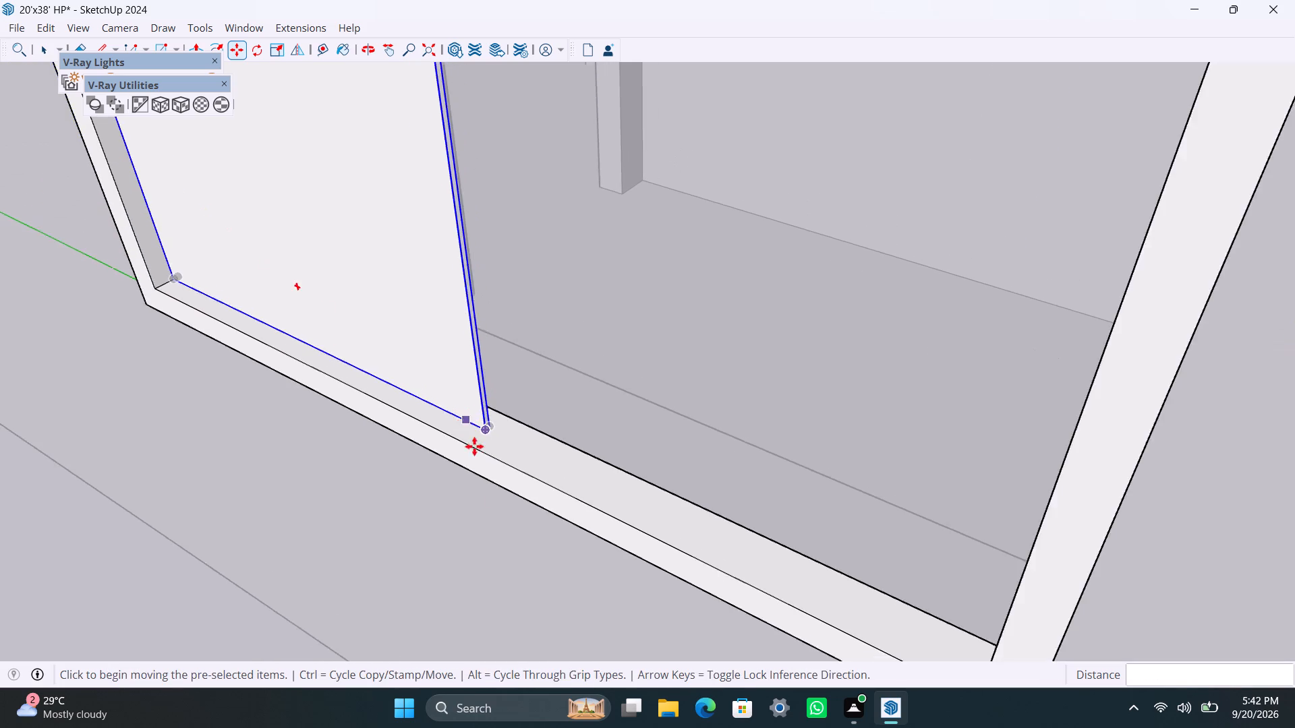
scroll(484, 470, "down", 3)
scroll(474, 456, "up", 1)
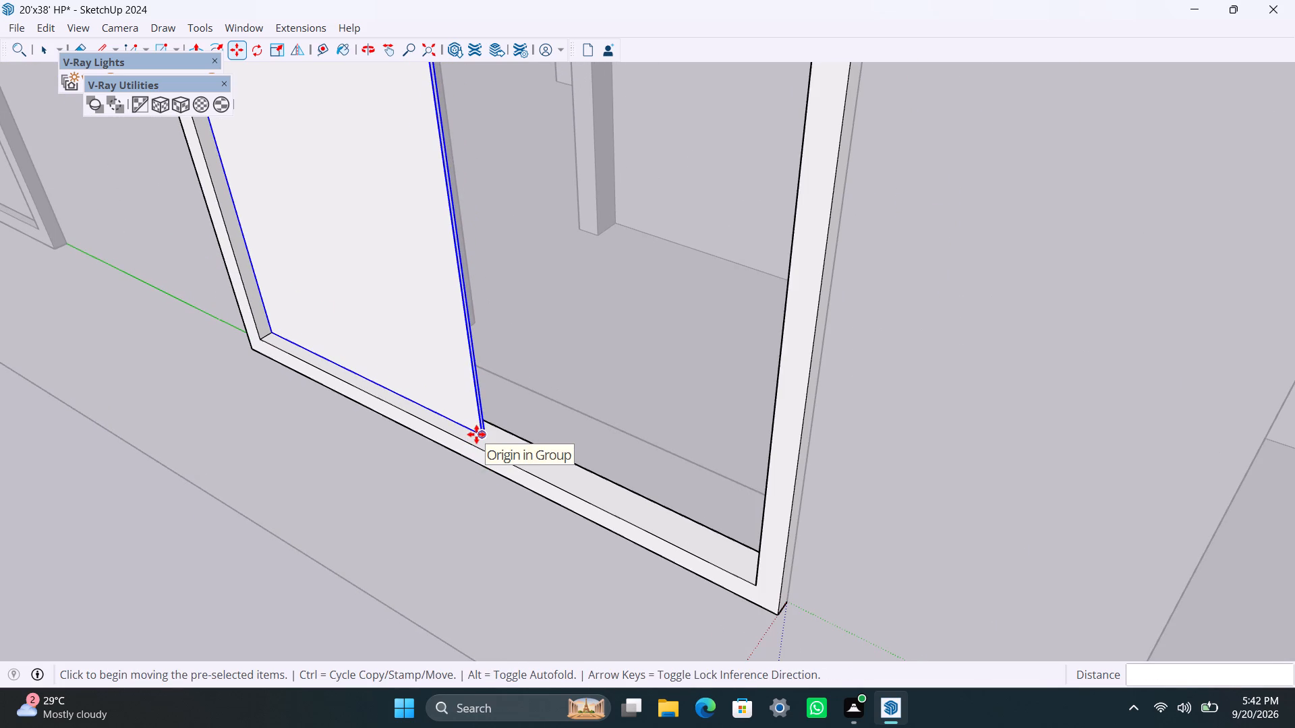
left_click_drag(476, 434, 484, 439)
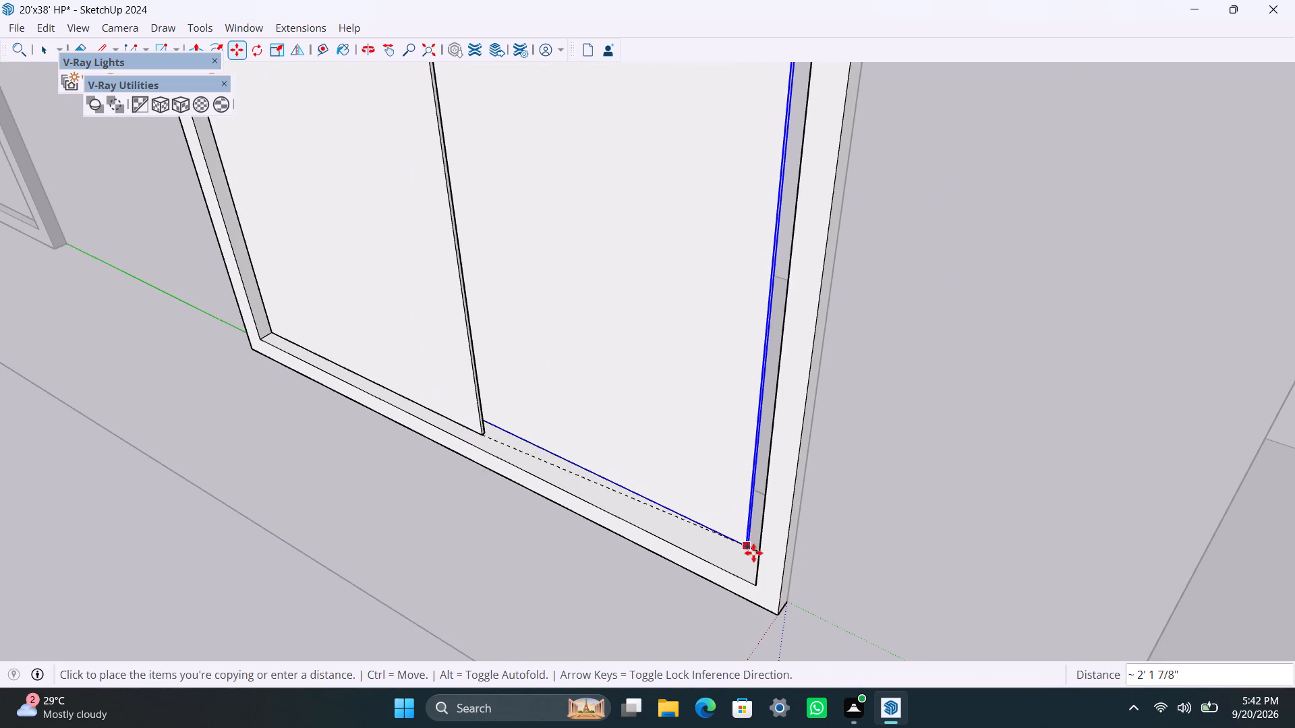
left_click(755, 582)
Move the copied pane back into the frame so its corner meets the first pane's edge, and close the window group.
scroll(641, 535, "up", 7)
middle_click_drag(395, 491, 722, 479)
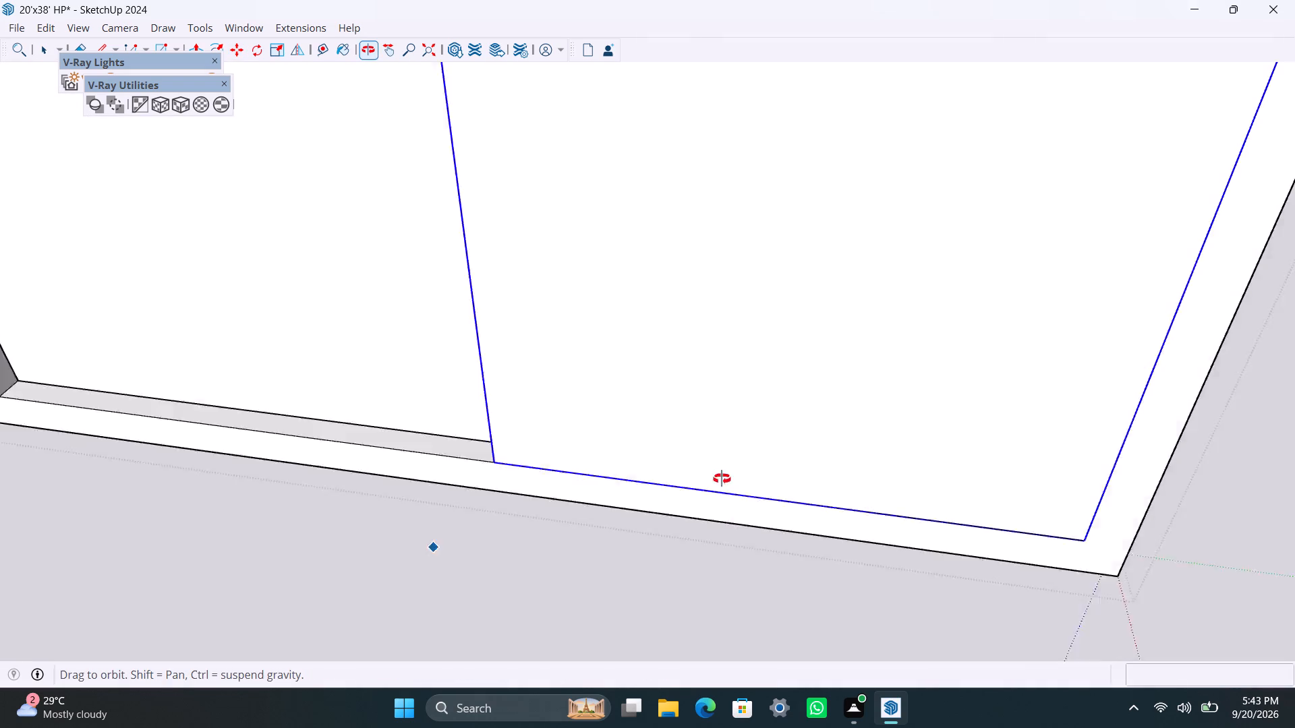
middle_click_drag(722, 479, 780, 476)
scroll(645, 494, "up", 13)
middle_click_drag(577, 494, 618, 512)
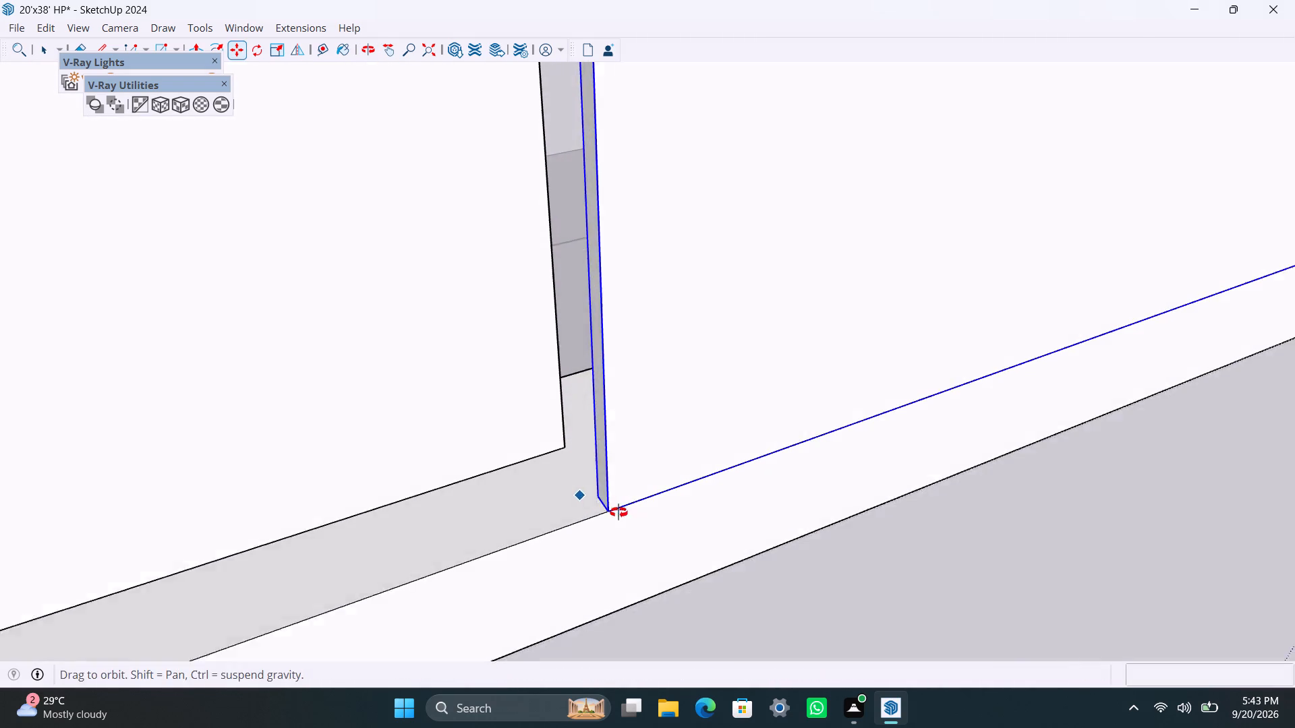
middle_click_drag(618, 512, 627, 516)
scroll(607, 504, "up", 1)
left_click(603, 495)
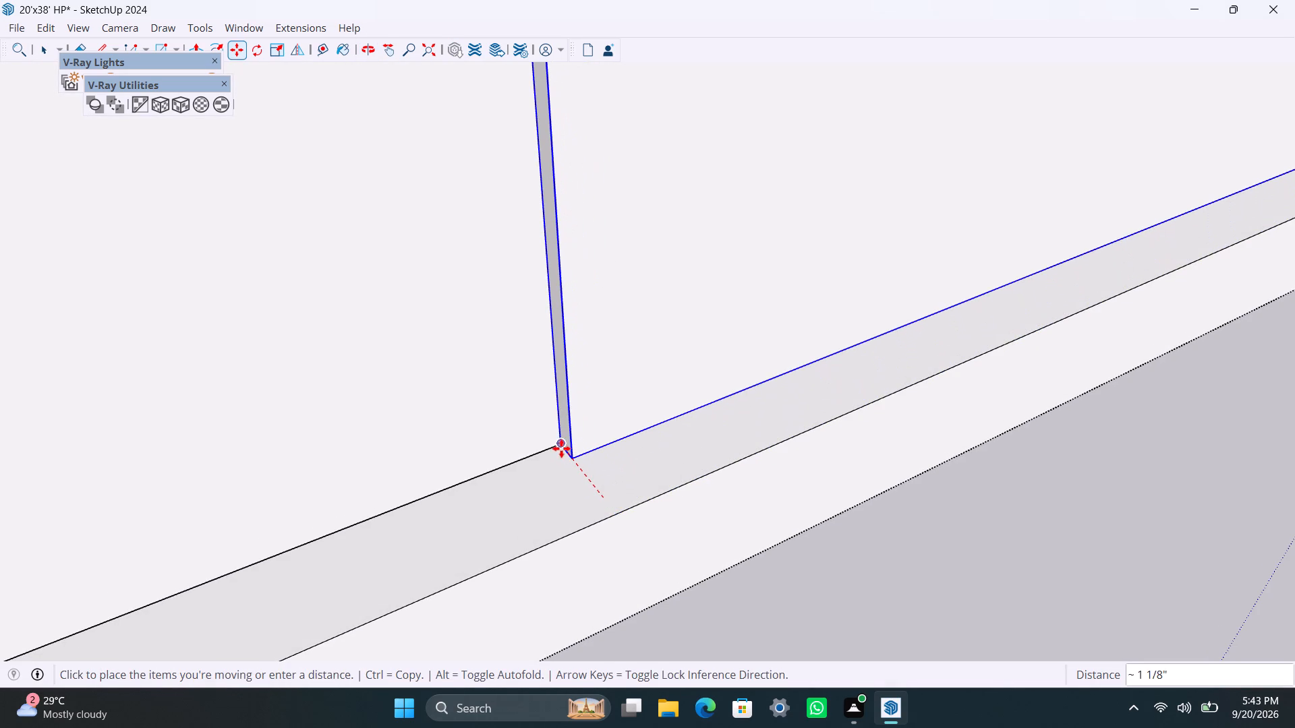
left_click(561, 448)
scroll(487, 434, "down", 20)
scroll(487, 434, "down", 13)
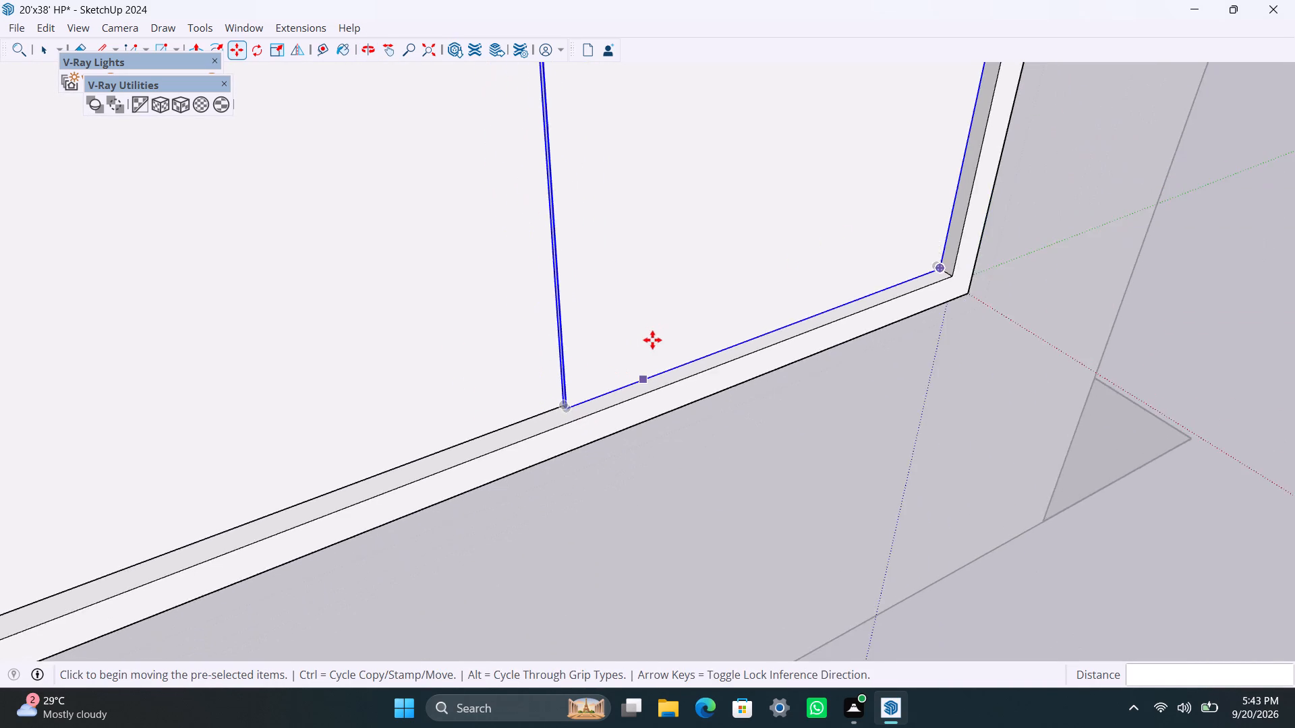
scroll(652, 340, "down", 20)
scroll(652, 340, "down", 3)
key("space")
left_click(805, 489)
Draw a rectangle across the front wall's window opening and group the face with its edges.
scroll(803, 377, "down", 6)
middle_click_drag(913, 390, 914, 389)
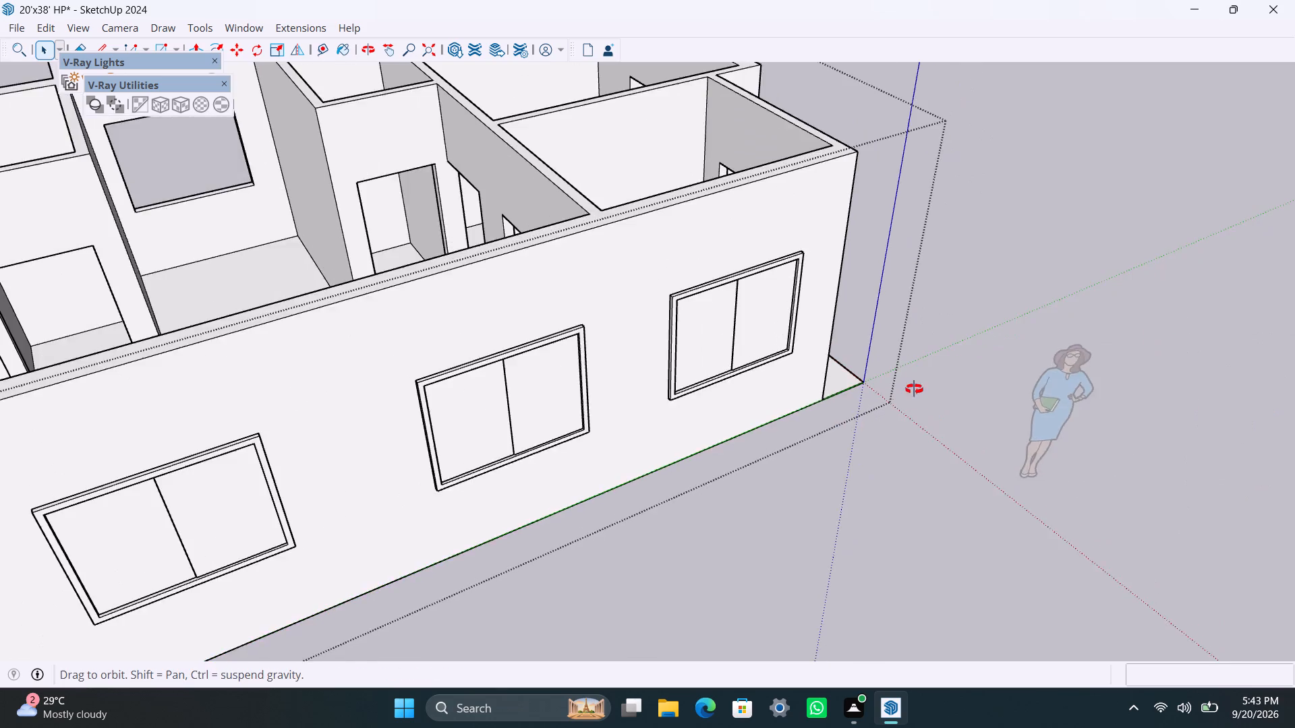
middle_click_drag(914, 389, 28, 373)
scroll(897, 495, "down", 3)
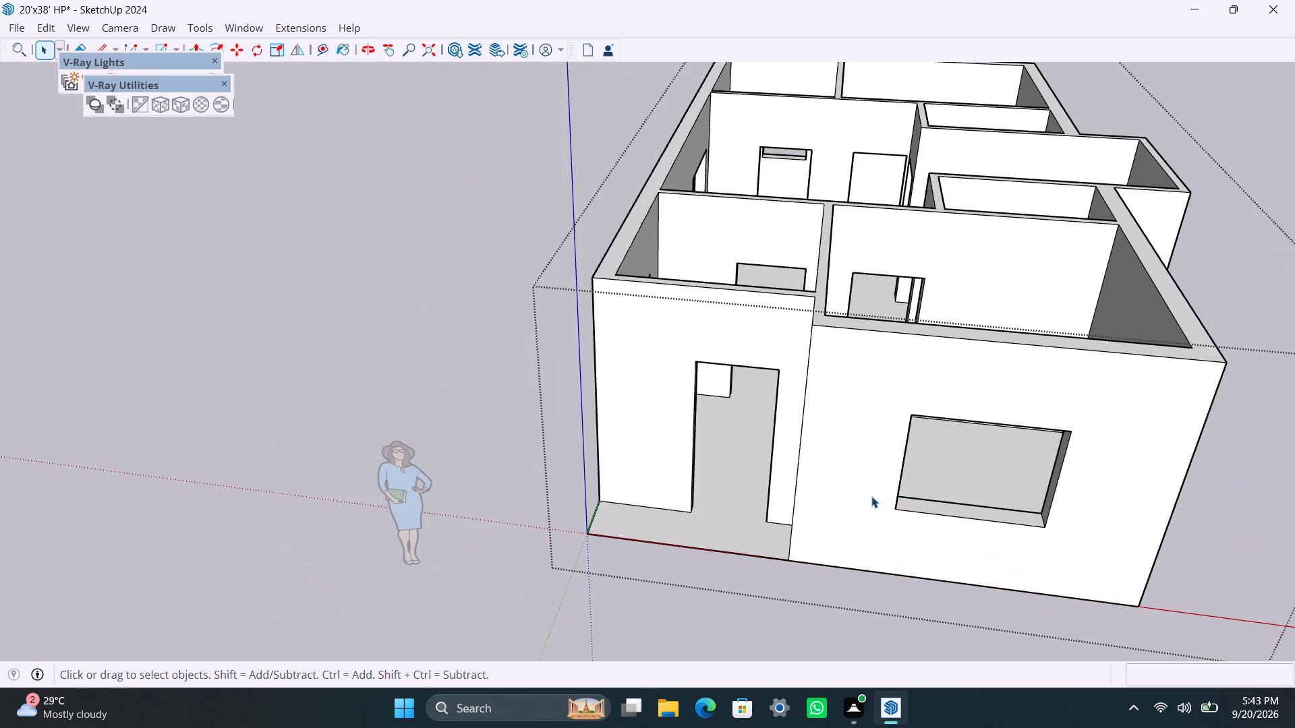
middle_click_drag(871, 495, 658, 468, "shift")
key("r")
left_click(691, 385)
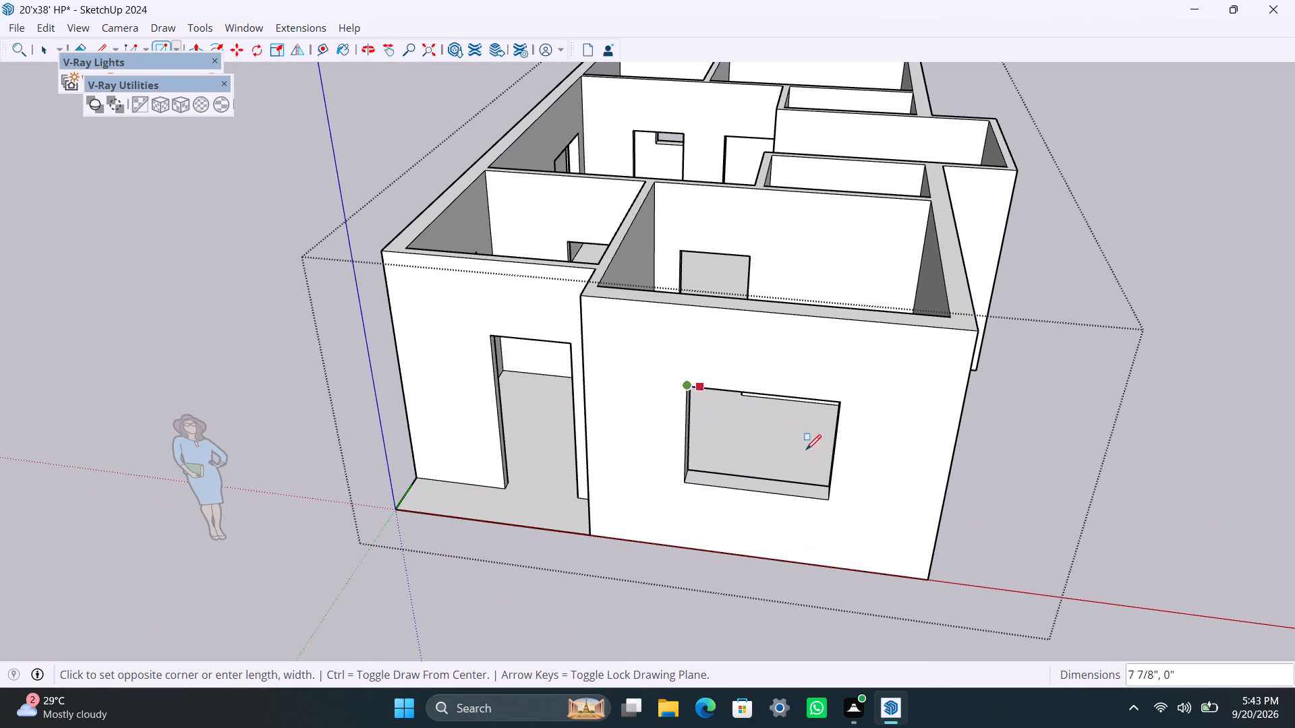
left_click(834, 496)
key("space")
double_click(751, 464)
right_click(751, 463)
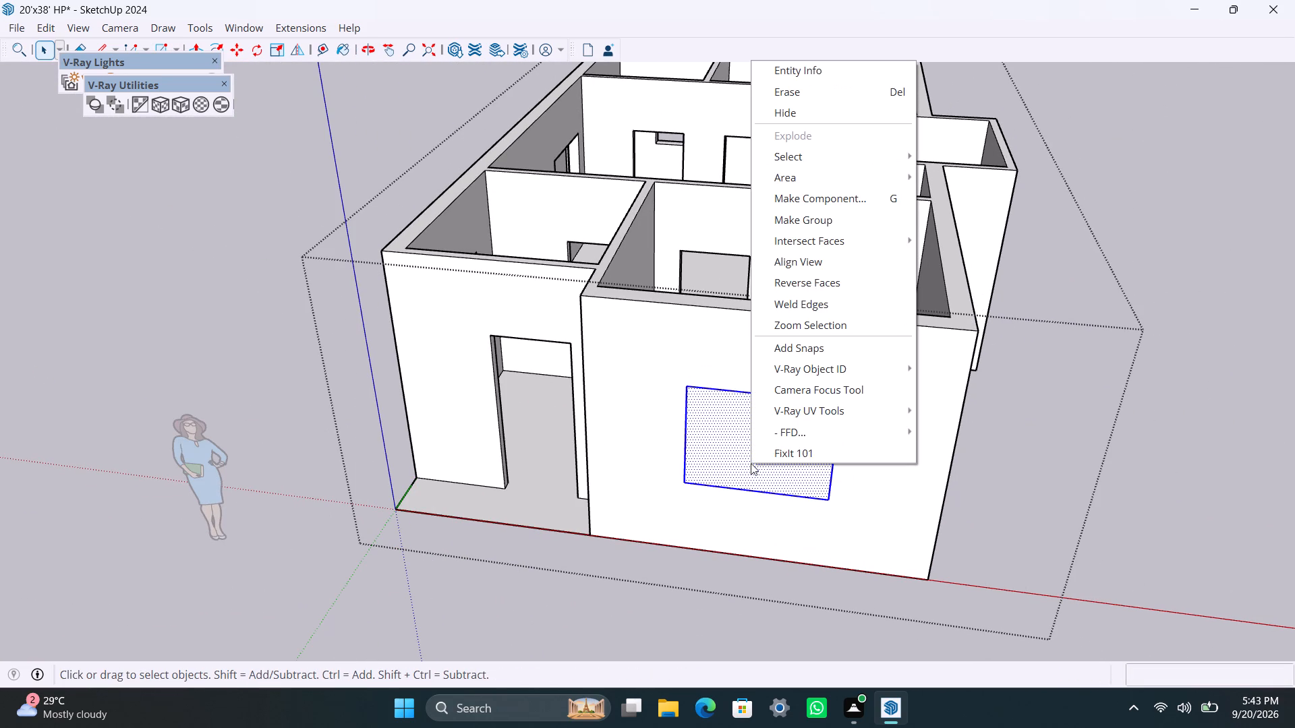
left_click(844, 217)
Open the front window group, offset its outline 2" inward and delete the inner face to leave the frame border.
scroll(705, 467, "up", 3)
triple_click(704, 439)
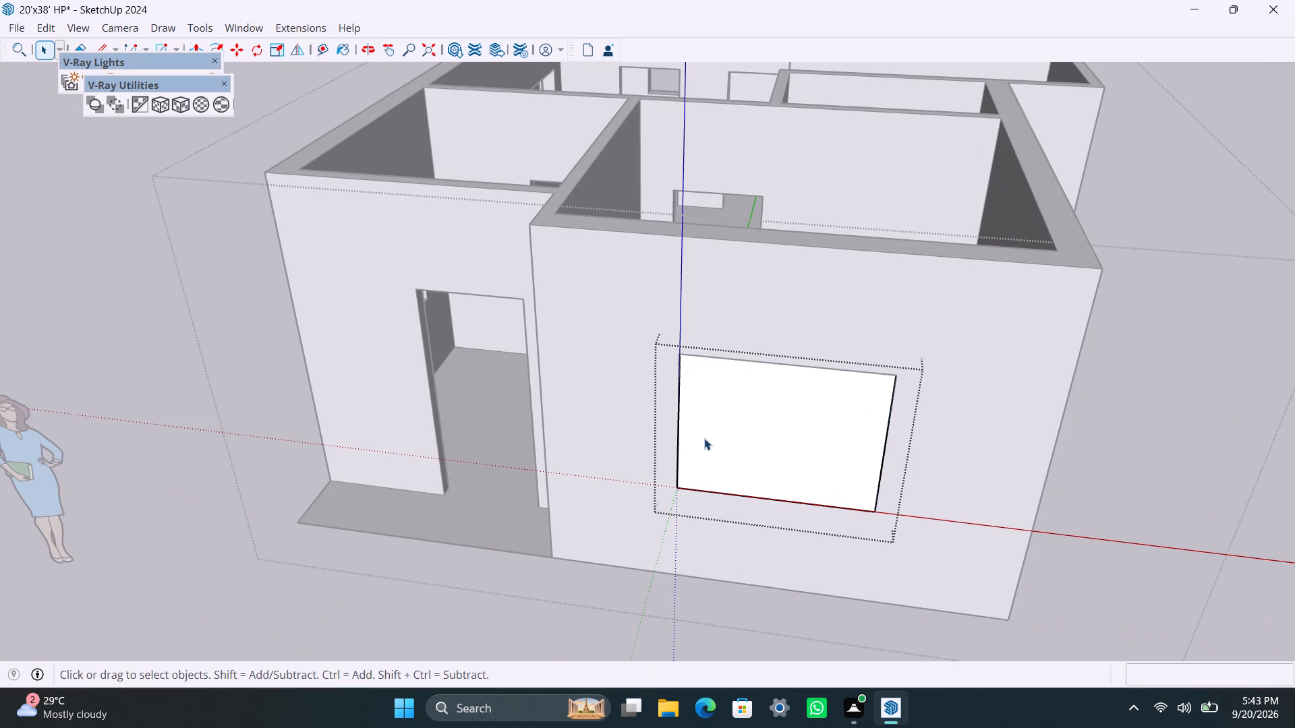
key("f")
left_click(699, 419)
type("2\"")
key("Return")
key("space")
left_click(730, 446)
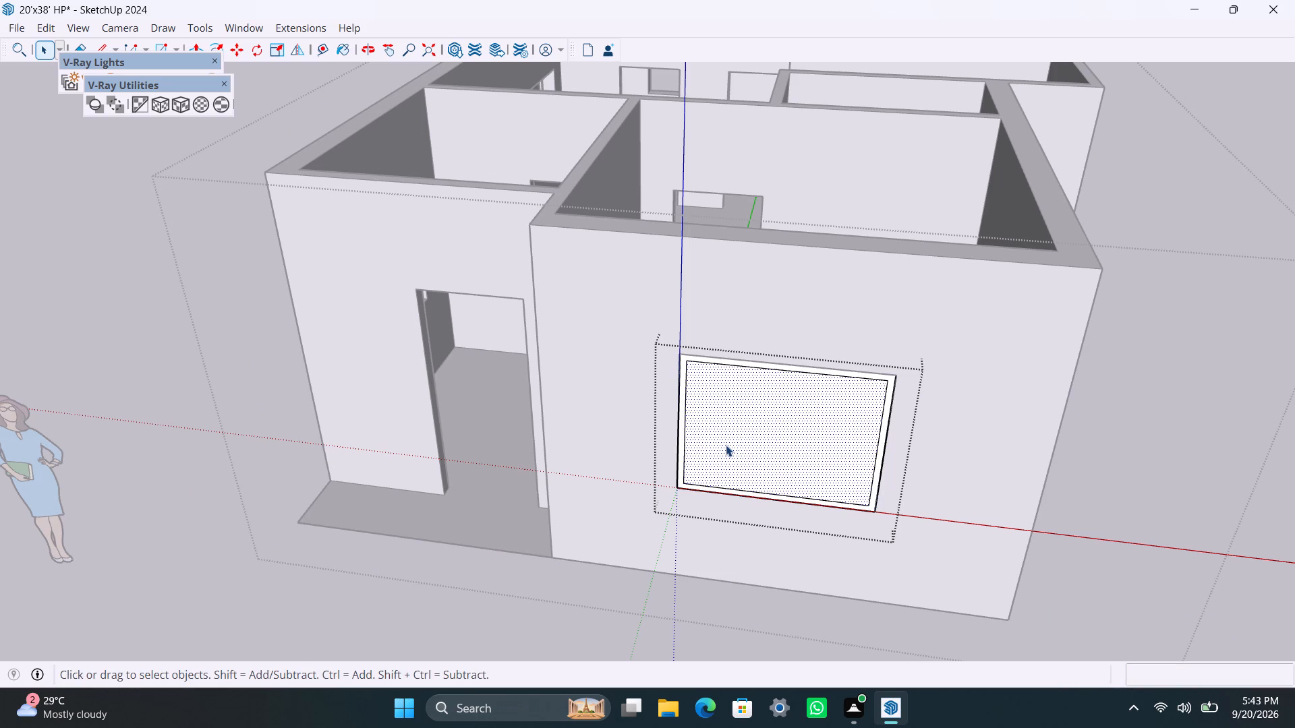
key("Delete")
Push/pull the front window's frame border 1.5", and extend it outward by another 1.5".
scroll(691, 479, "up", 8)
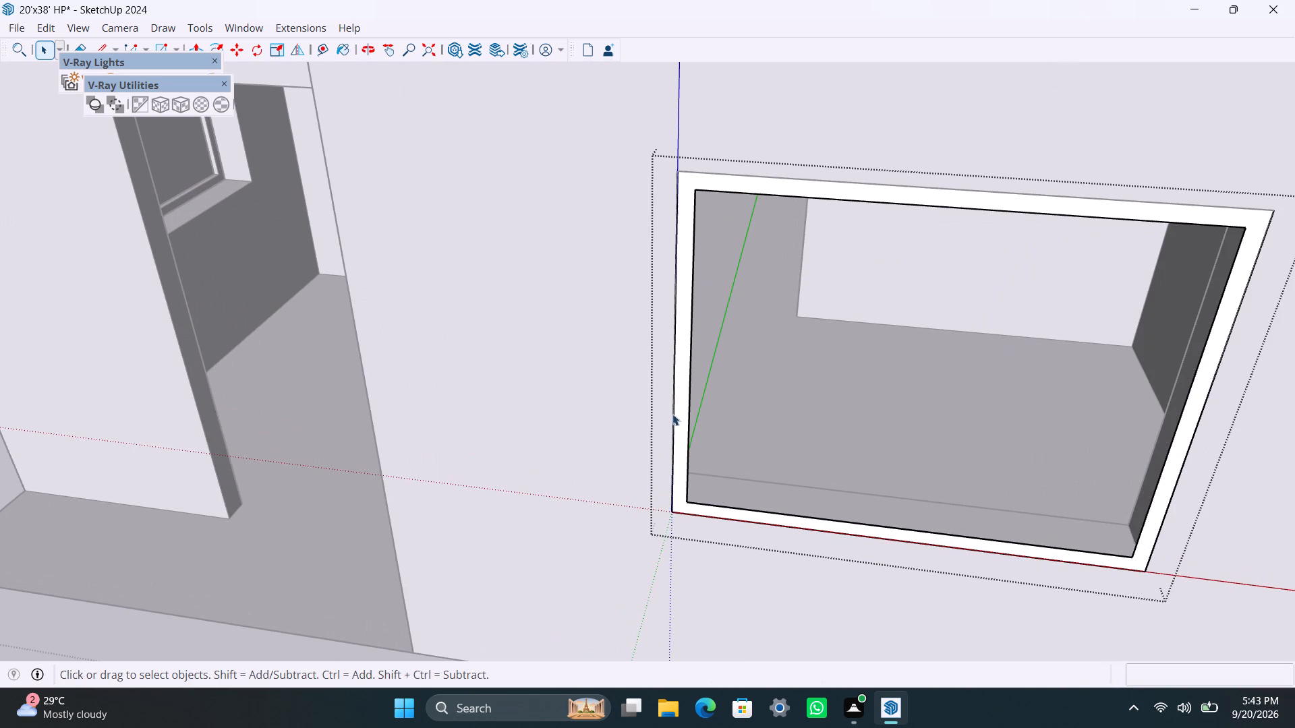
left_click(681, 400)
key("p")
left_click(681, 400)
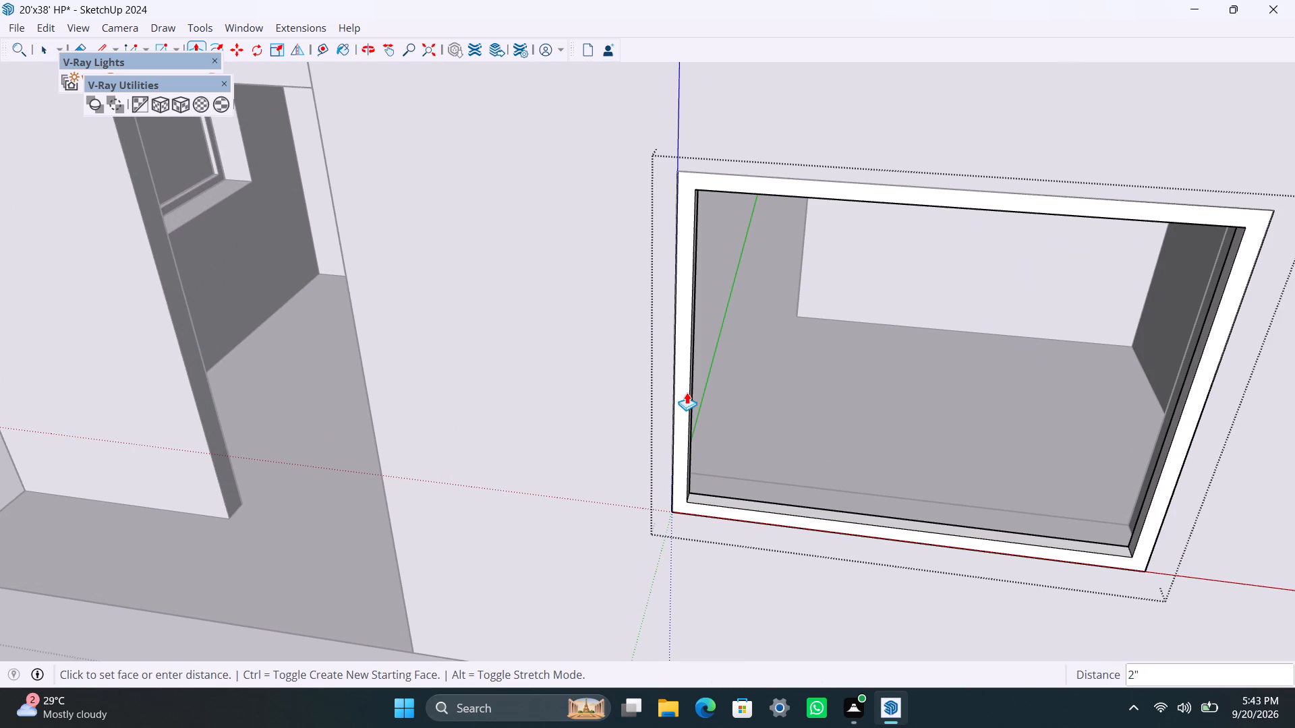
type("1.5\"")
key("Return")
key("space")
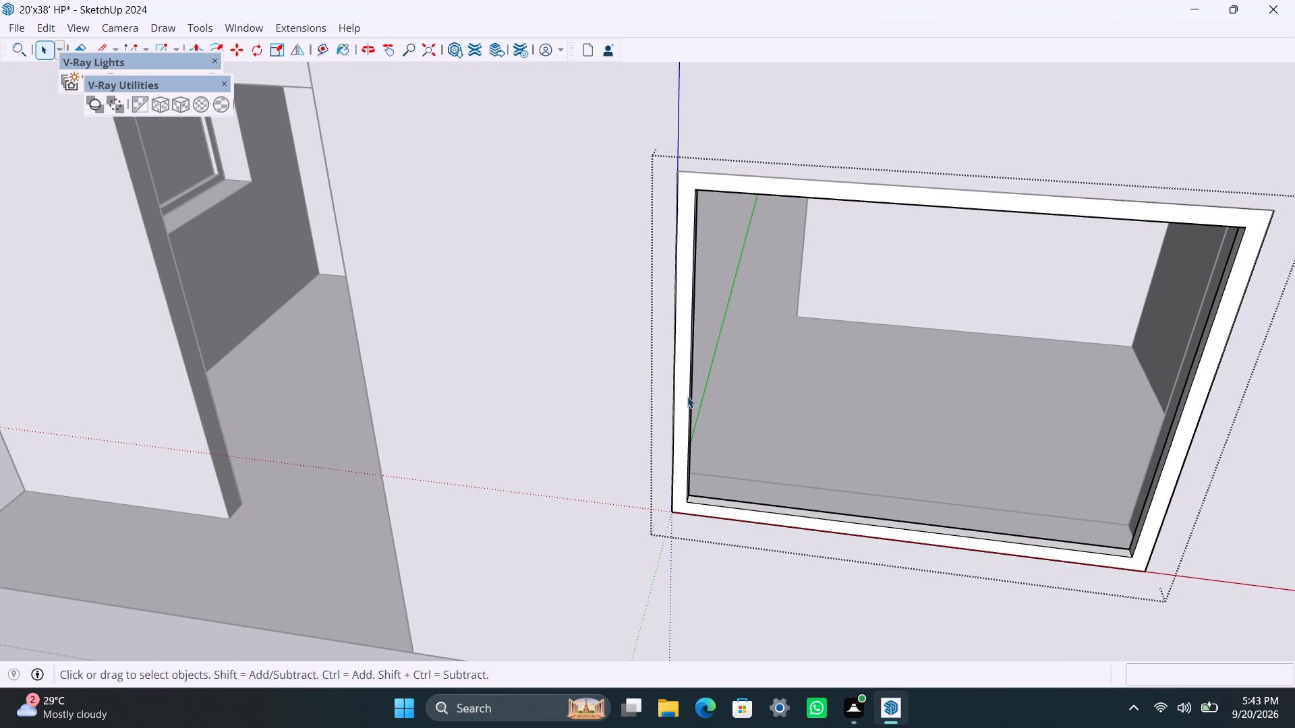
left_click(685, 407)
key("p")
left_click(685, 407)
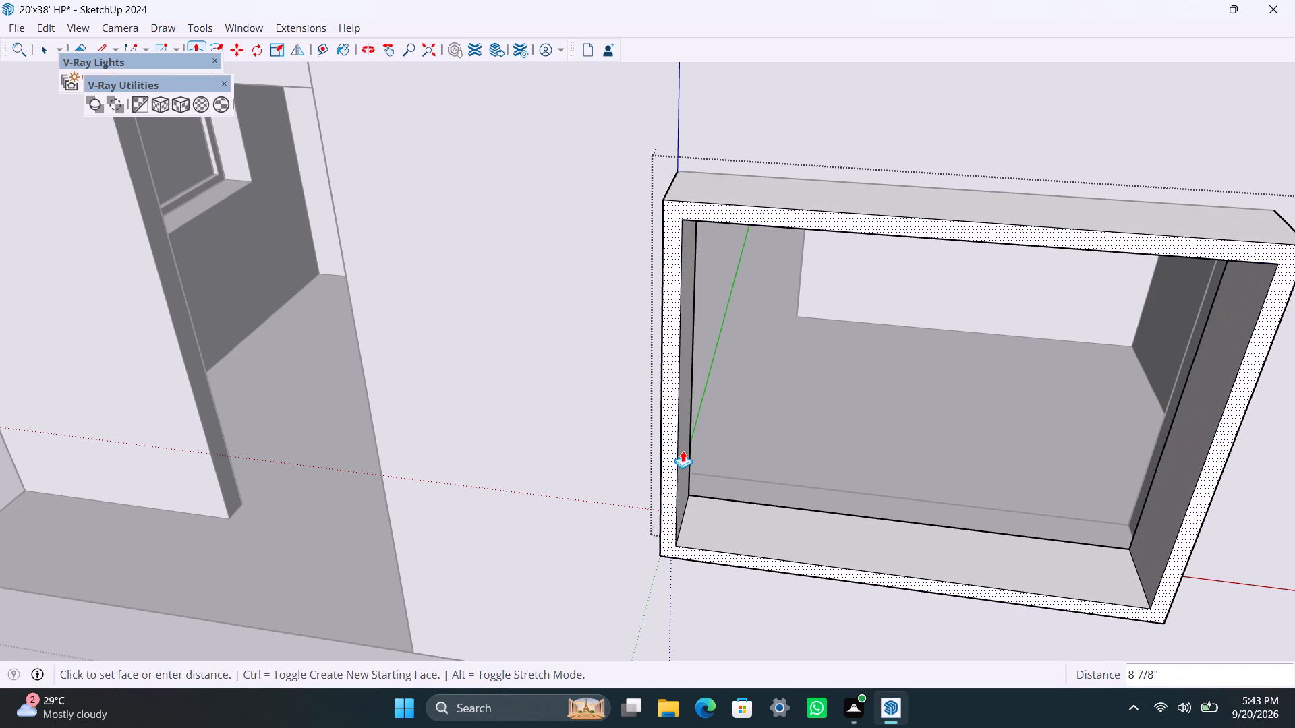
type("1.5\"")
key("Return")
key("space")
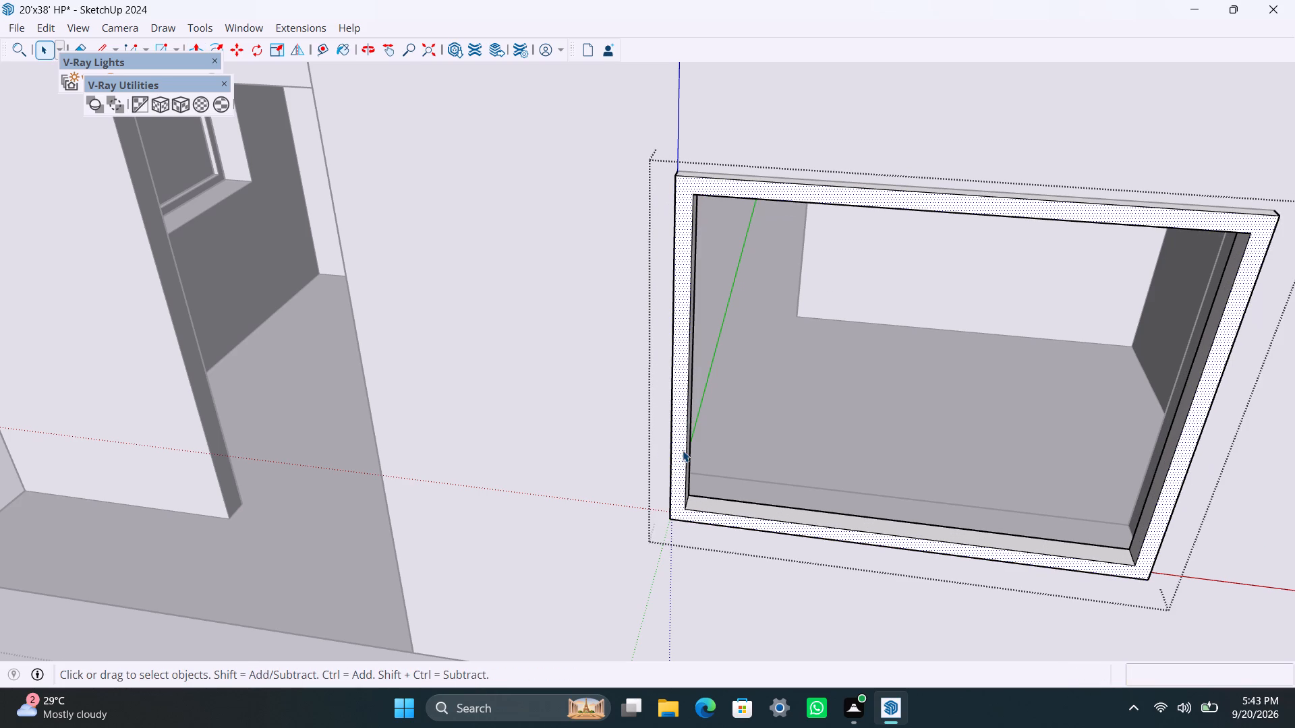
Draw a rectangle over the door-side half of the front window's frame opening and delete the face filling the other half.
key("r")
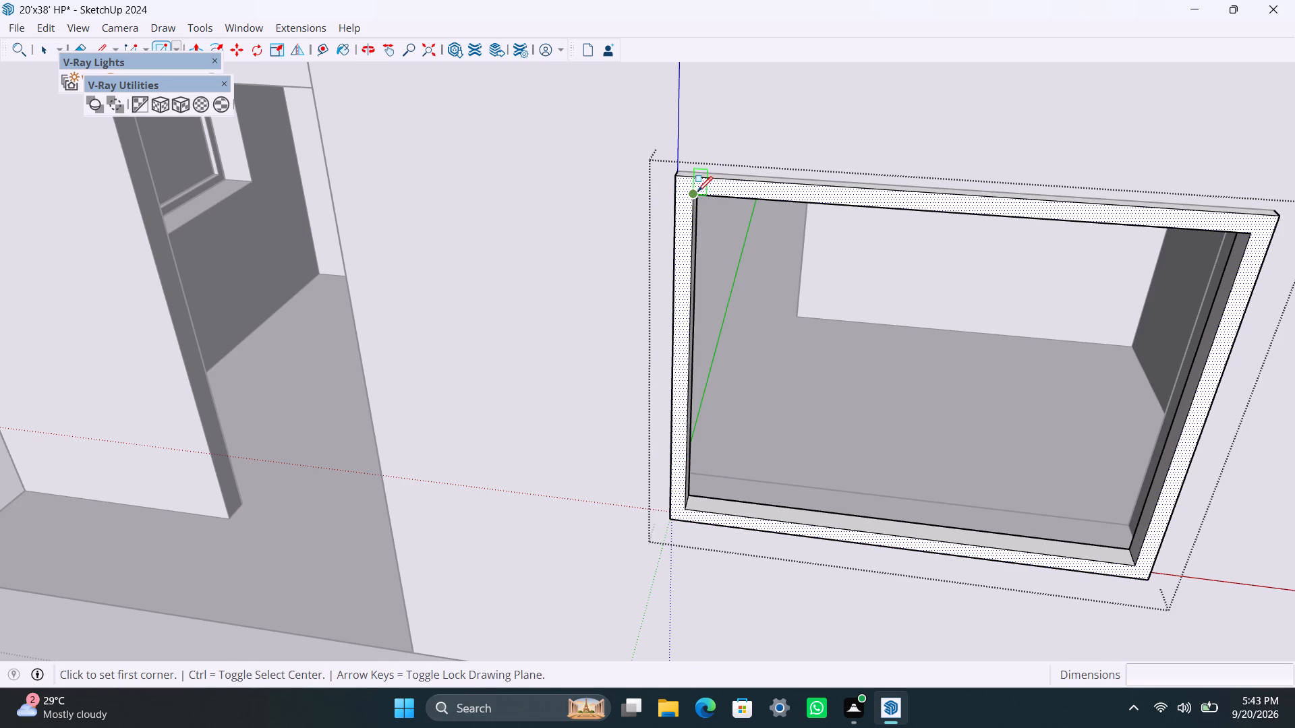
left_click(697, 191)
left_click(902, 537)
key("space")
left_click(936, 512)
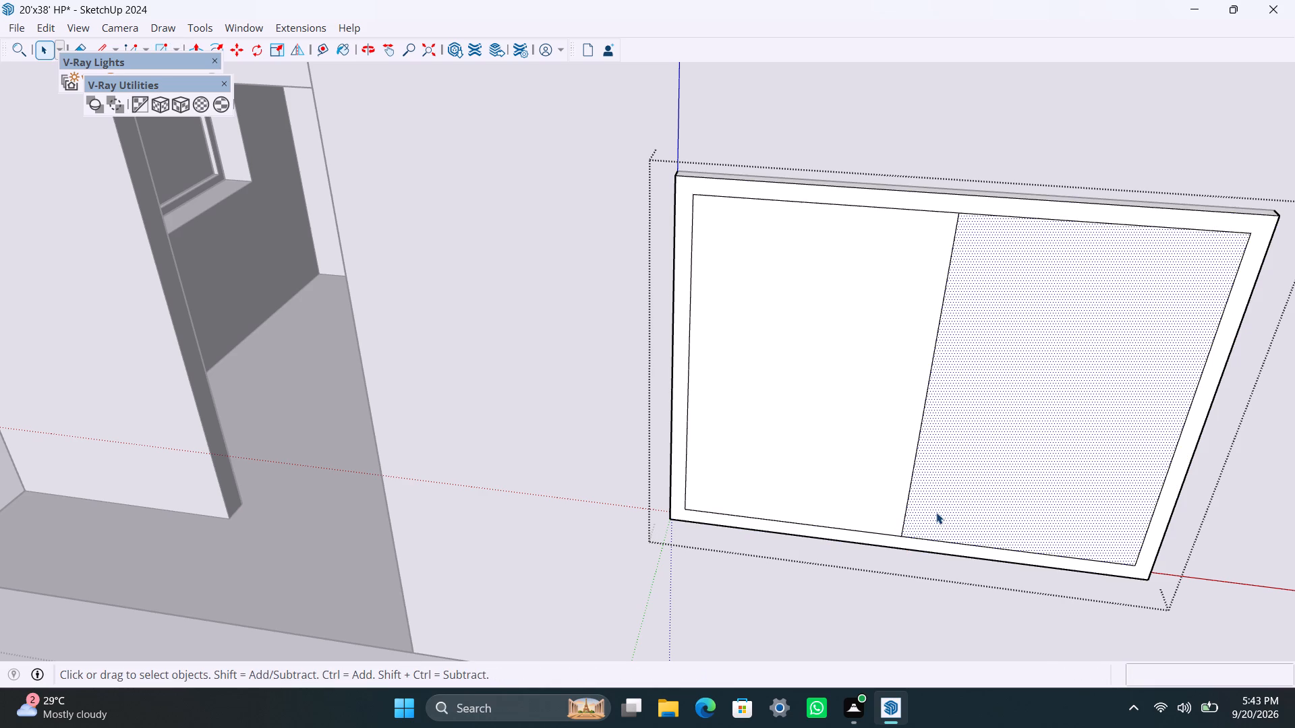
key("Delete")
Group the remaining pane face of the front window together with its edges.
double_click(865, 487)
right_click(863, 487)
left_click(954, 241)
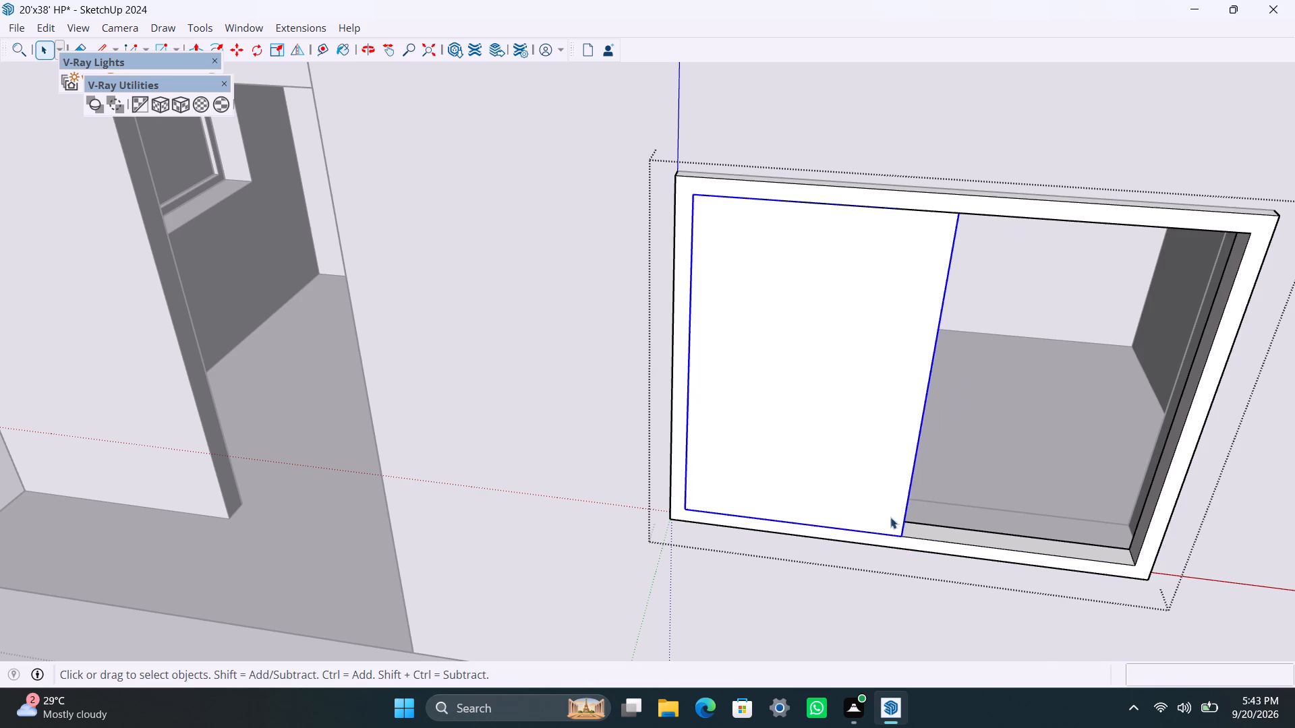
Open the front window's pane group, push/pull its face 8 mm thick, and leave the pane group.
scroll(880, 578, "up", 3)
middle_click_drag(886, 525, 767, 549)
triple_click(809, 497)
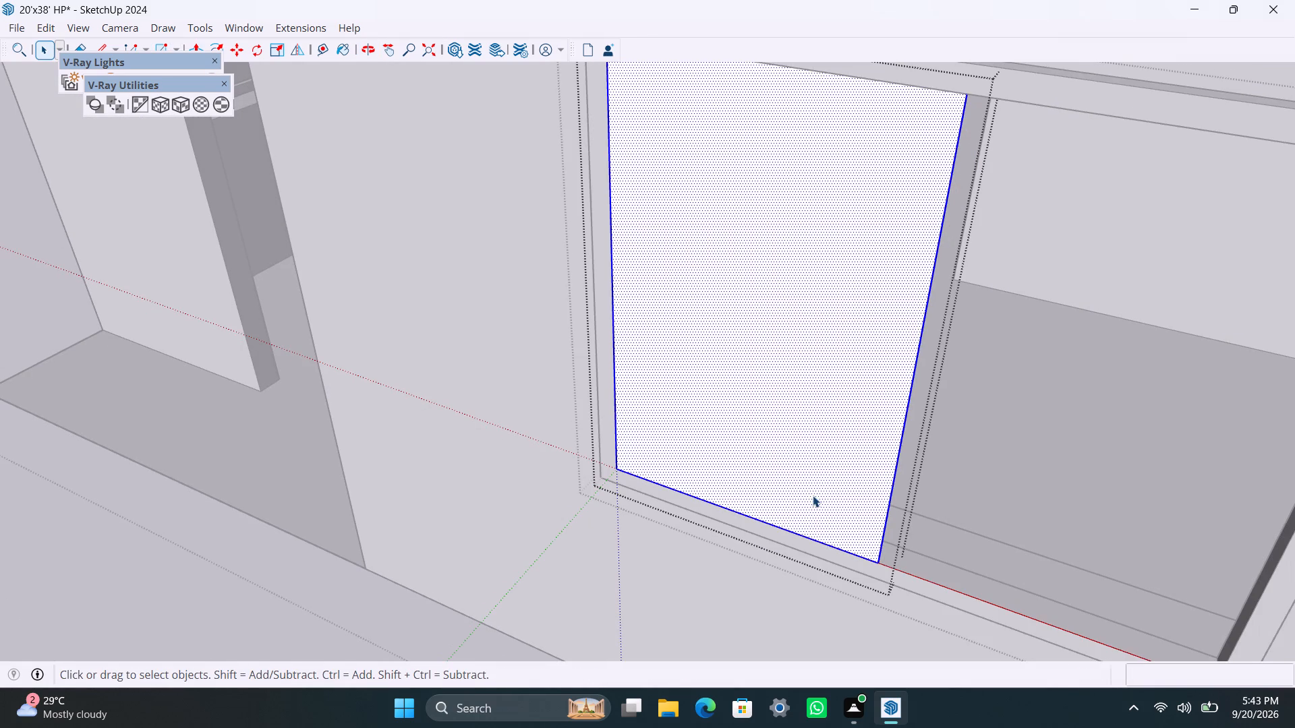
key("p")
left_click(813, 495)
key("1")
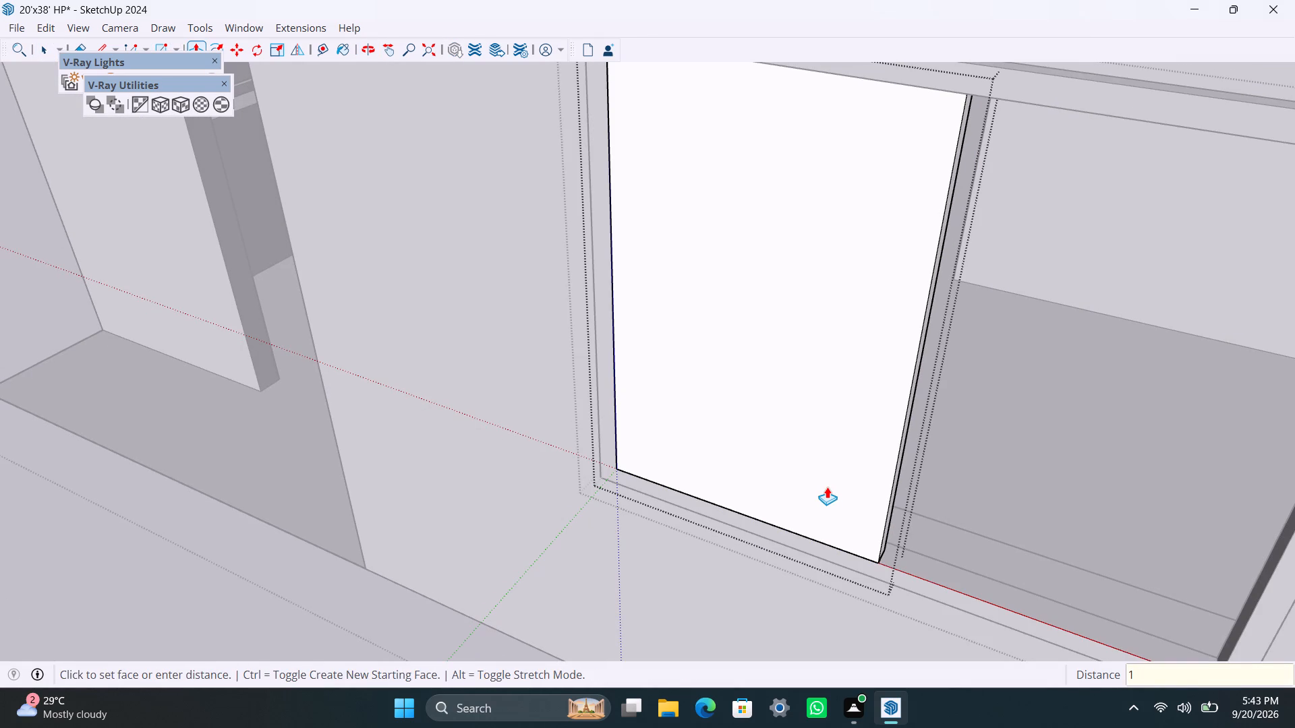
key("8")
key("BackSpace")
key("BackSpace")
type("8MM")
key("Return")
key("space")
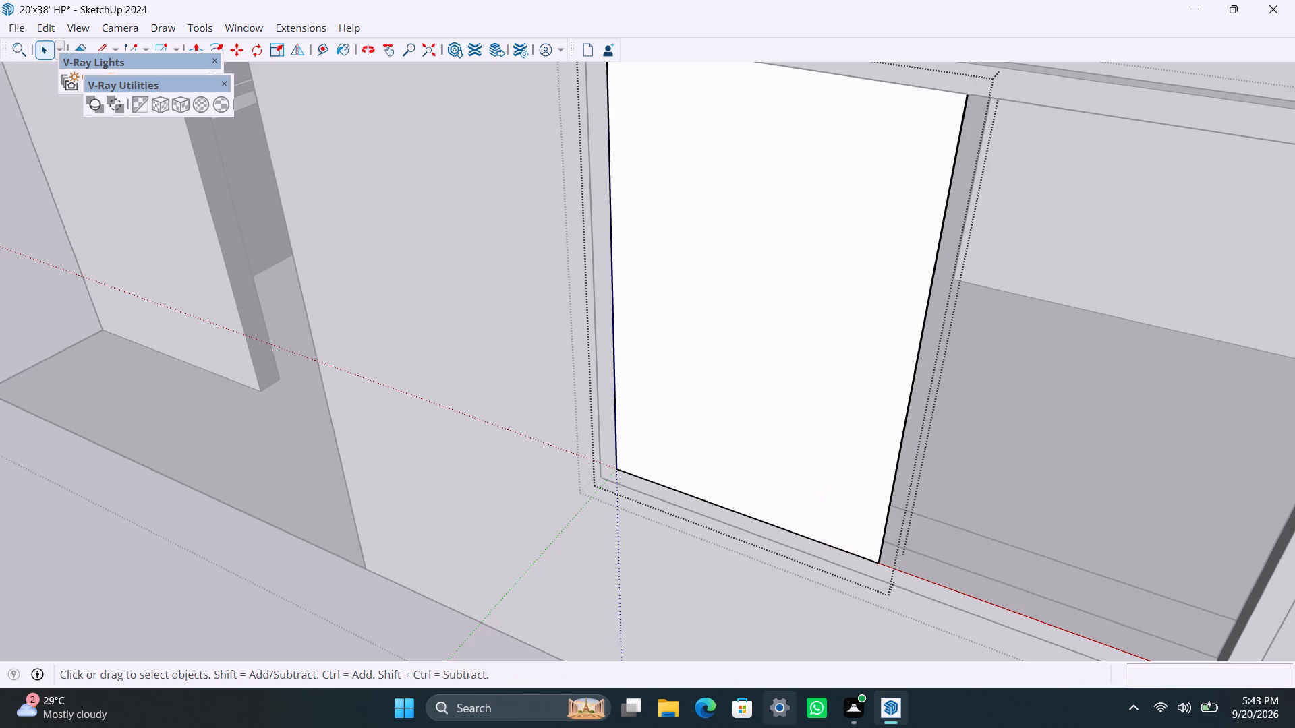
left_click(502, 543)
Move the front window's pane 1 15/16" back into the frame's depth.
scroll(496, 533, "down", 4)
middle_click_drag(493, 527, 305, 477, "shift")
scroll(397, 468, "up", 3)
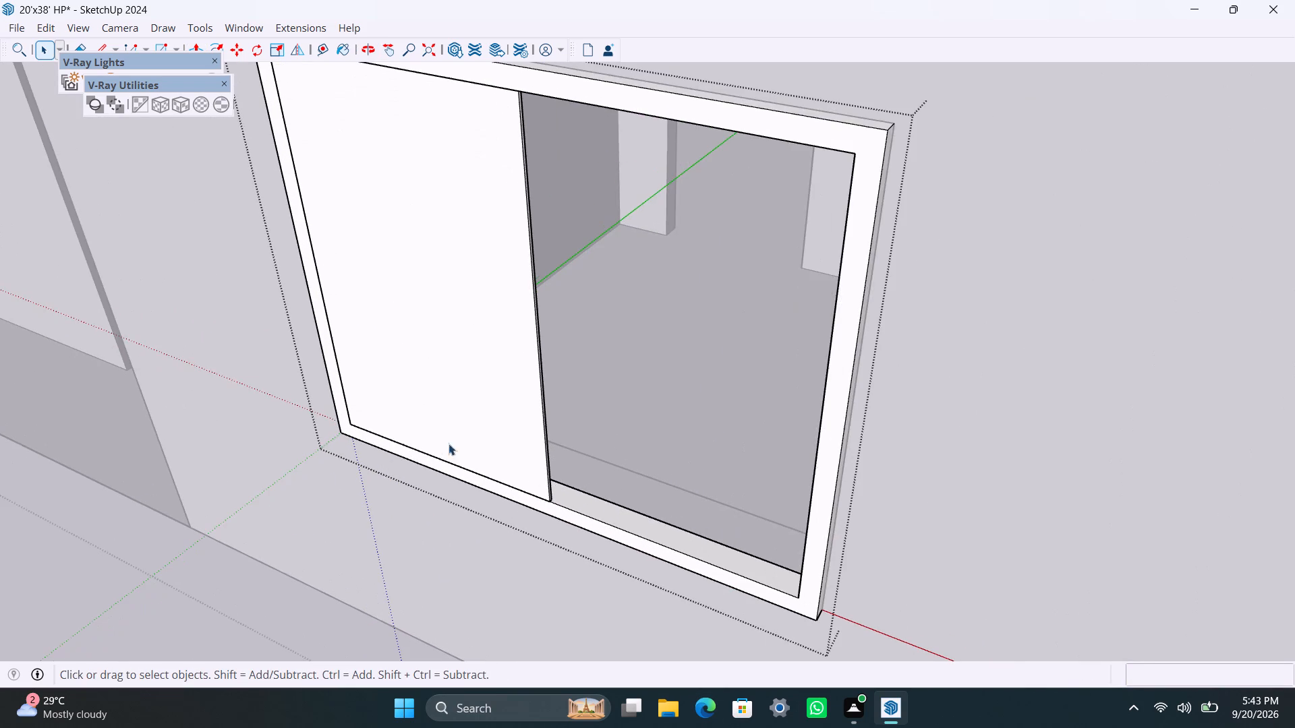
left_click(473, 432)
scroll(526, 473, "up", 4)
key("m")
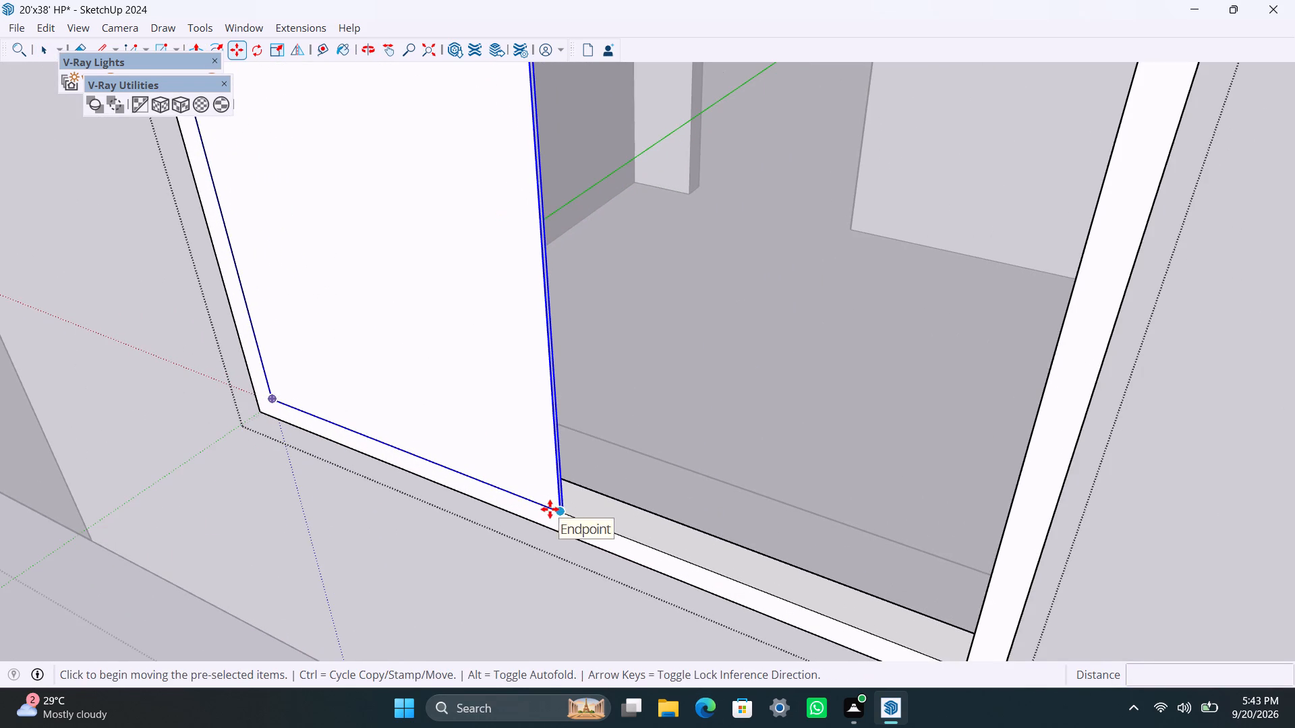
left_click(555, 508)
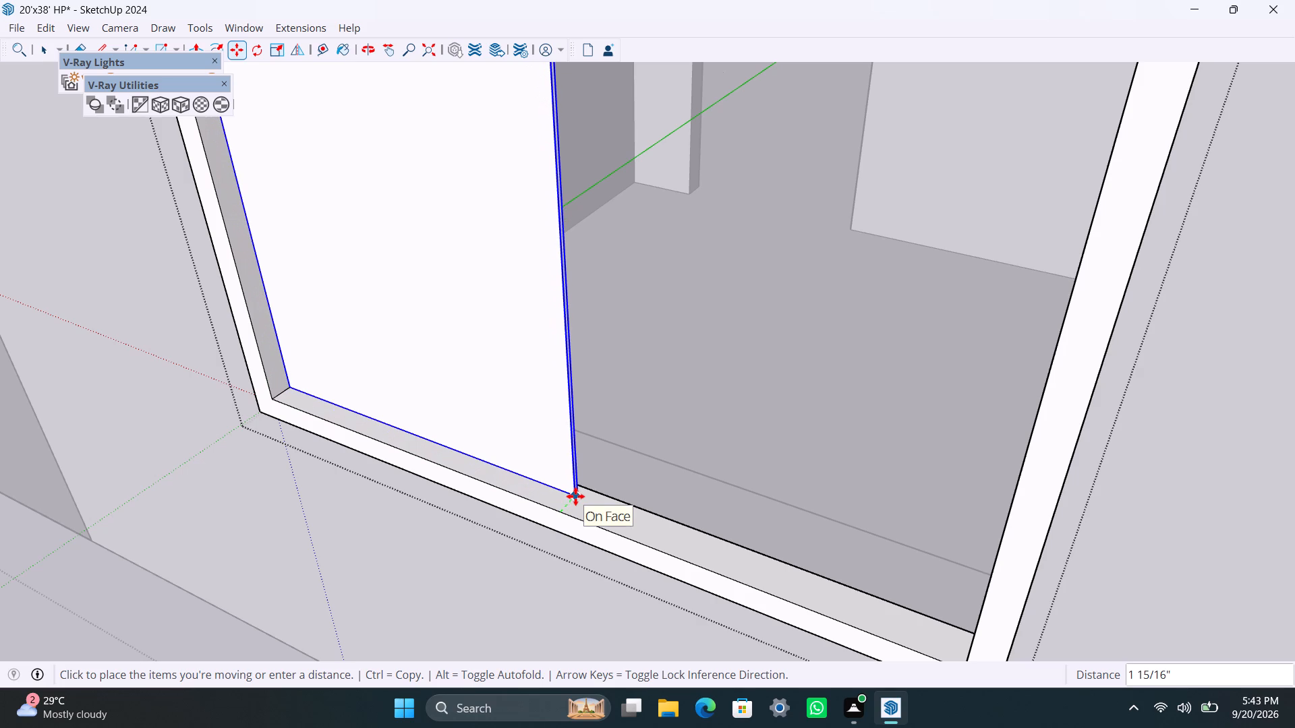
left_click(575, 496)
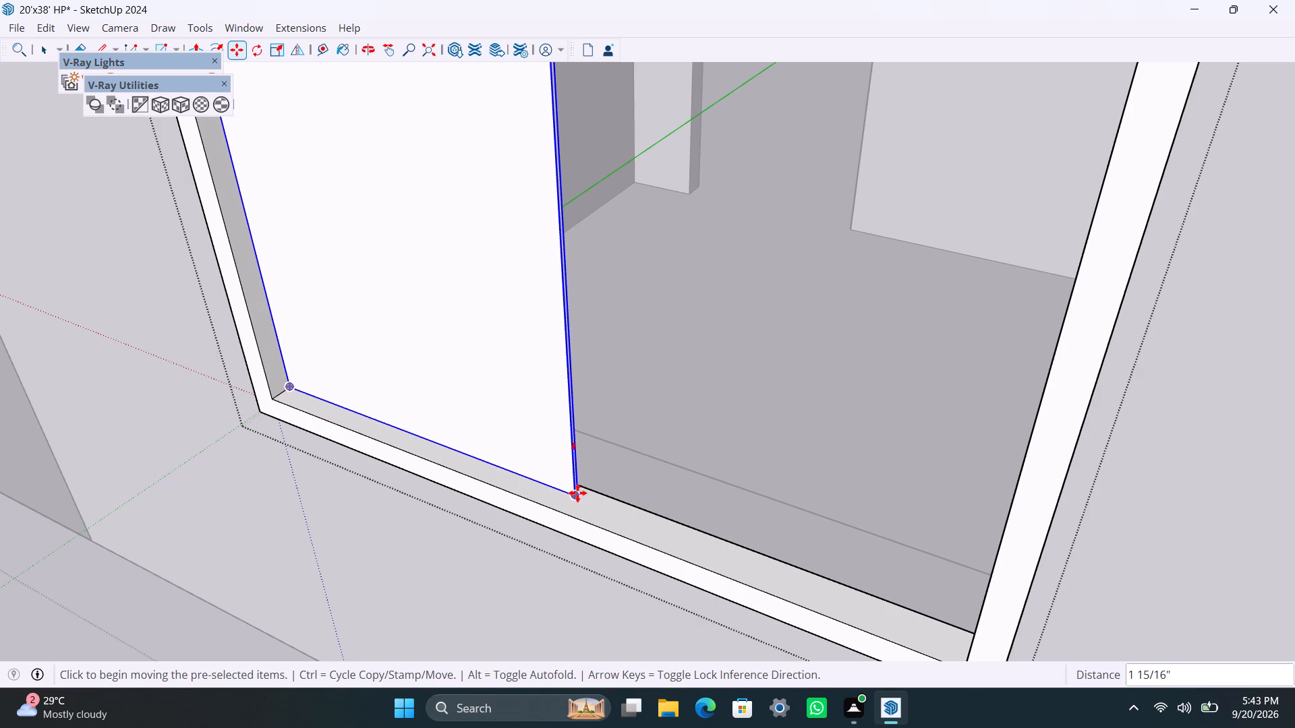
Copy the front window's pane across into the empty half of its frame.
left_click(576, 493)
scroll(902, 613, "down", 3)
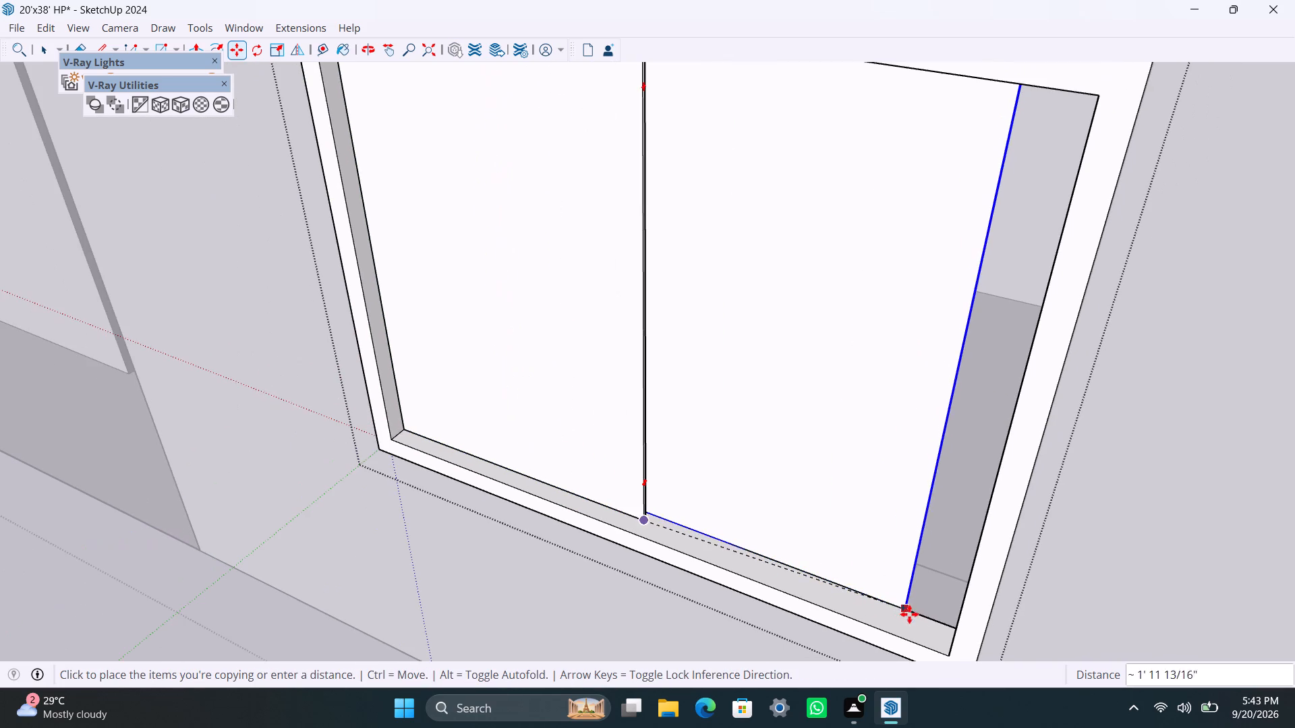
left_click(946, 655)
Move the copied pane about 1 5/8" through the frame's depth to align with the first pane's inner corner.
scroll(521, 541, "up", 4)
middle_click_drag(519, 539, 571, 557)
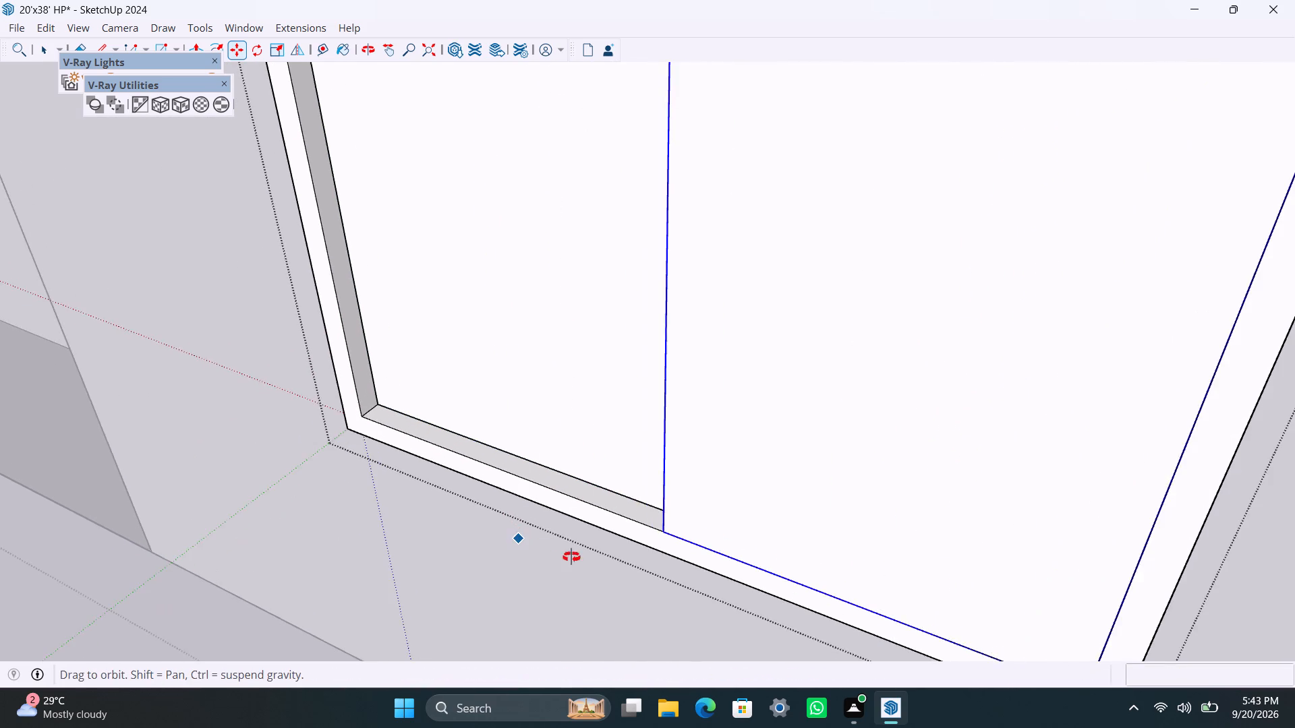
middle_click_drag(571, 557, 814, 603)
scroll(731, 442, "up", 15)
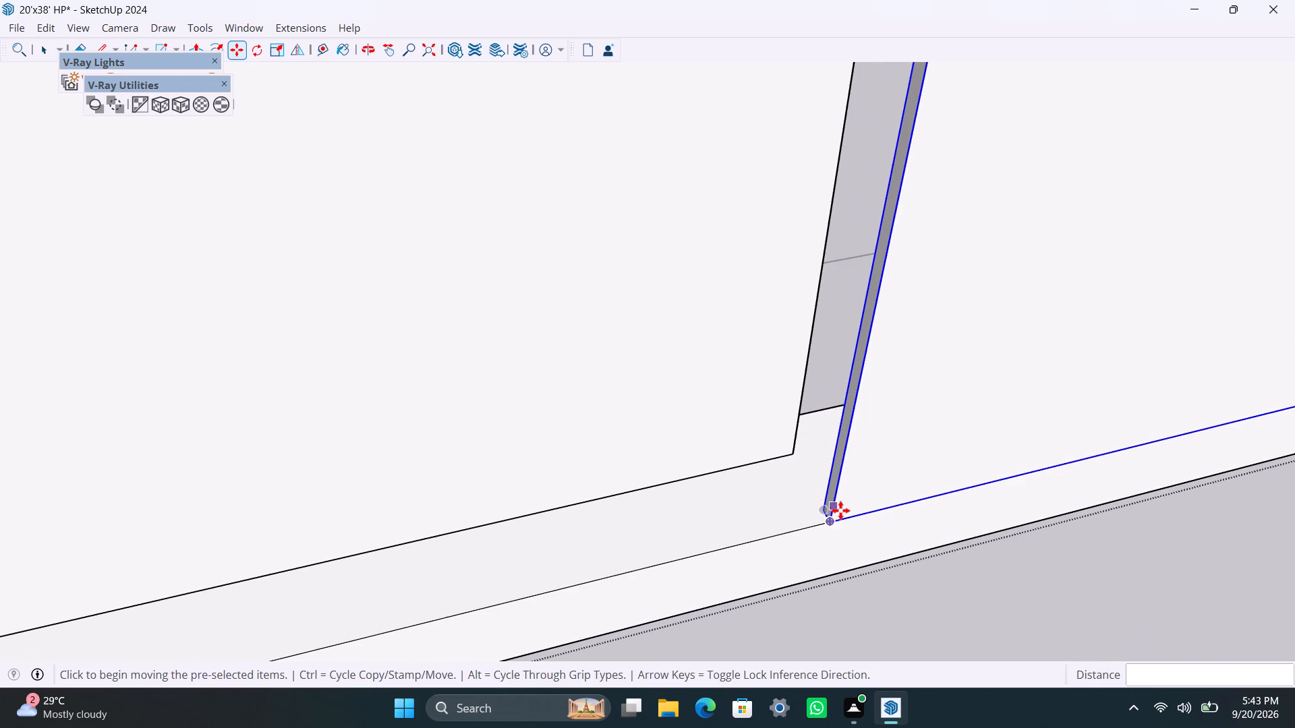
left_click(824, 507)
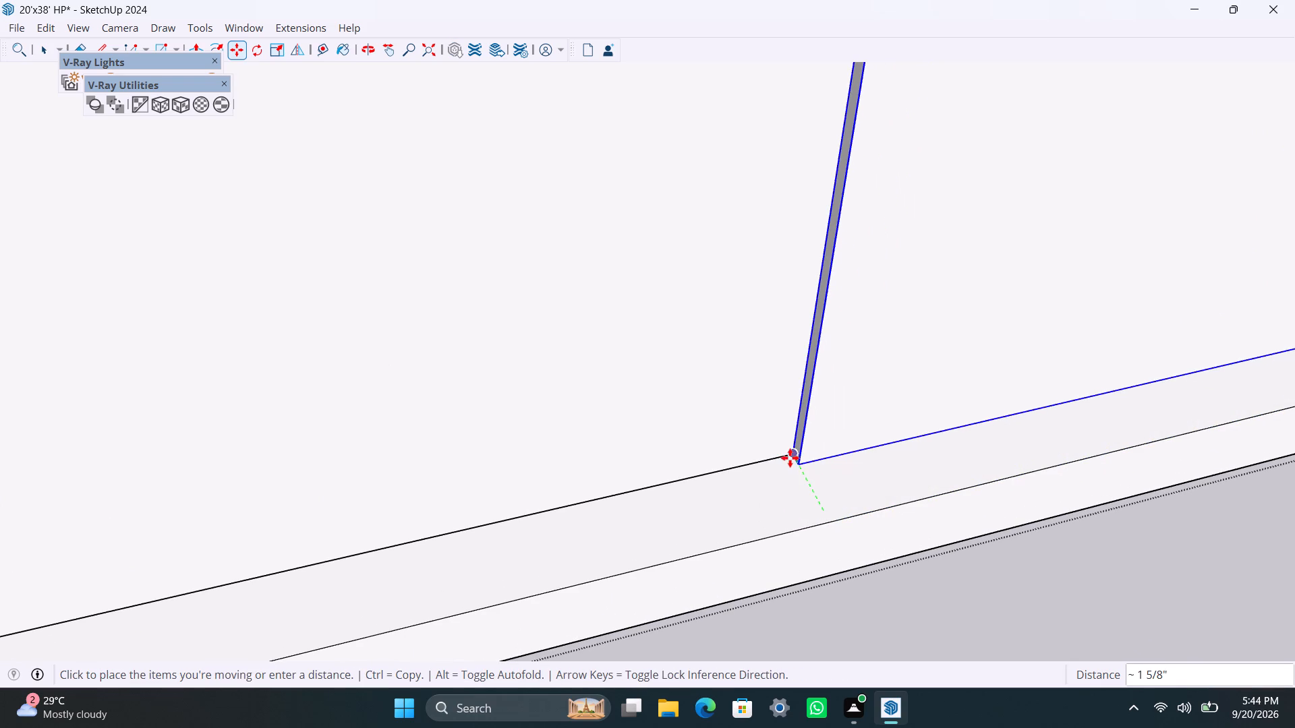
left_click(790, 458)
scroll(667, 402, "down", 20)
scroll(667, 402, "down", 20)
scroll(667, 402, "down", 1)
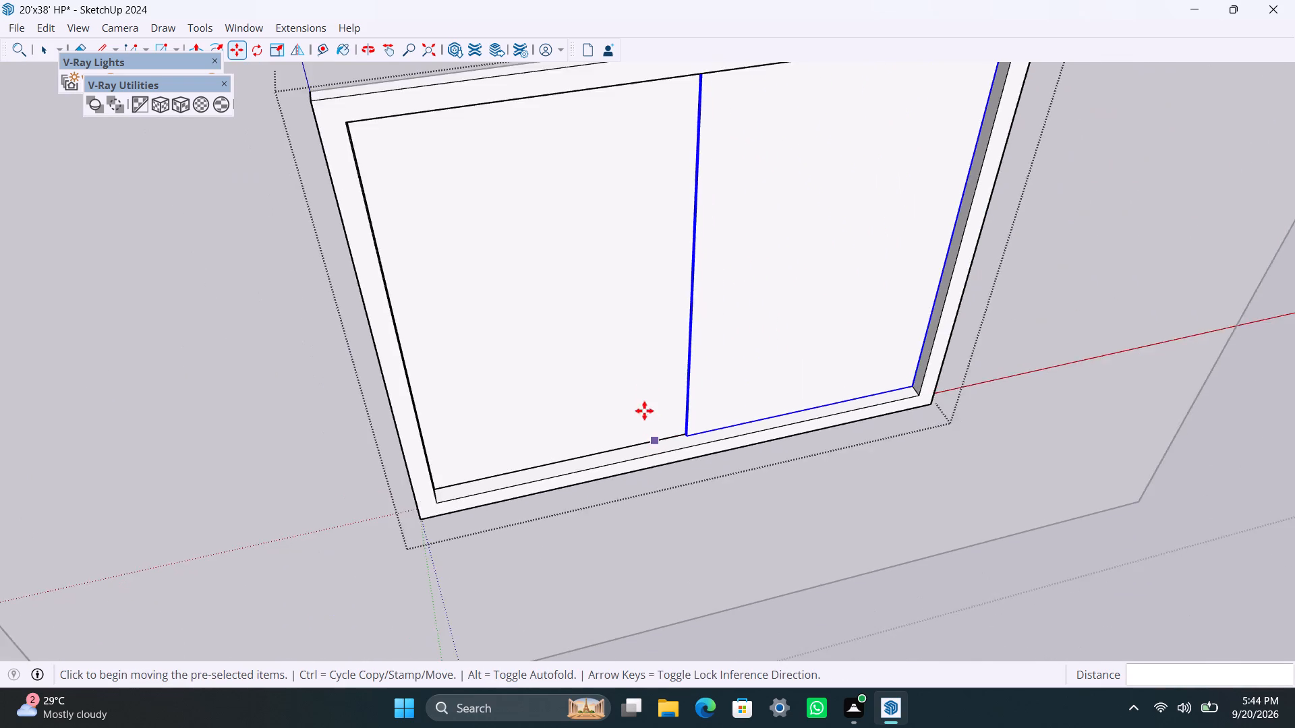
scroll(644, 411, "down", 18)
key("space")
left_click(682, 483)
Draw a rectangle over the small square opening beside the projecting bay on the opposite long wall, and group it with its edges.
scroll(772, 369, "down", 5)
middle_click_drag(793, 400, 539, 400)
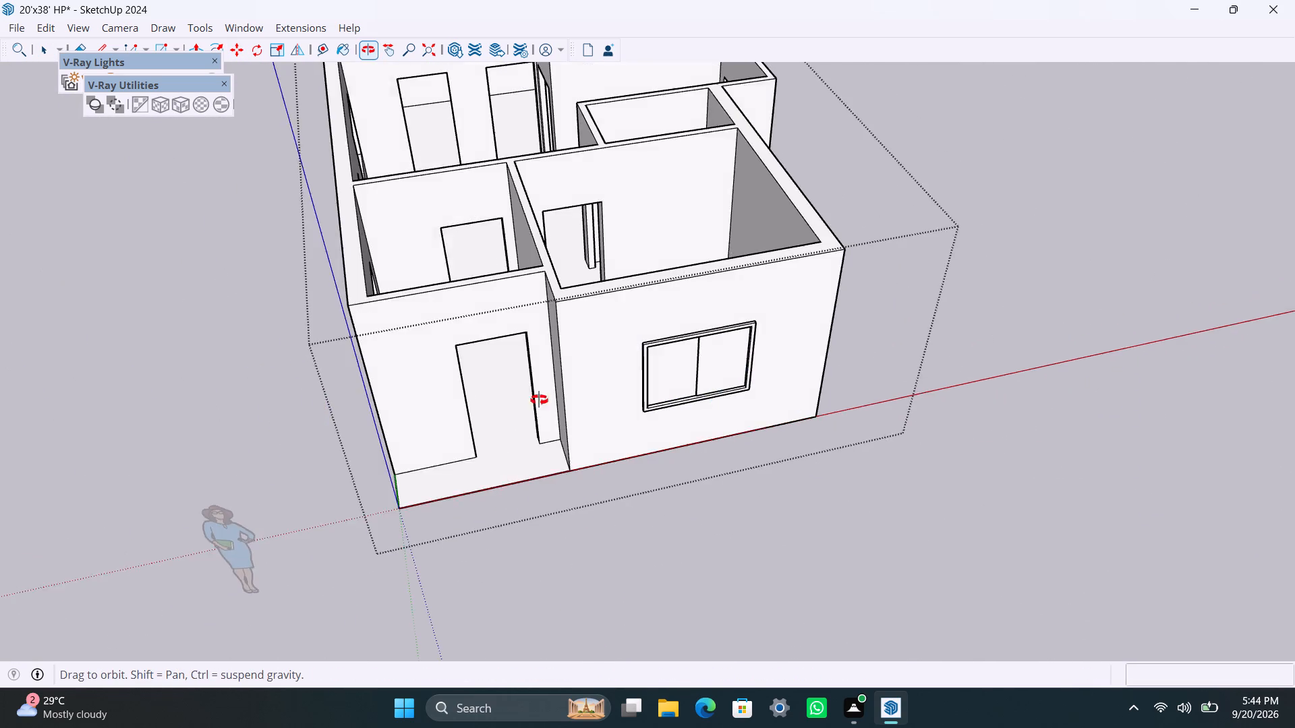
middle_click_drag(539, 400, 137, 355)
scroll(687, 533, "down", 4)
middle_click_drag(717, 553, 431, 536)
scroll(498, 518, "up", 3)
middle_click_drag(518, 497, 492, 486)
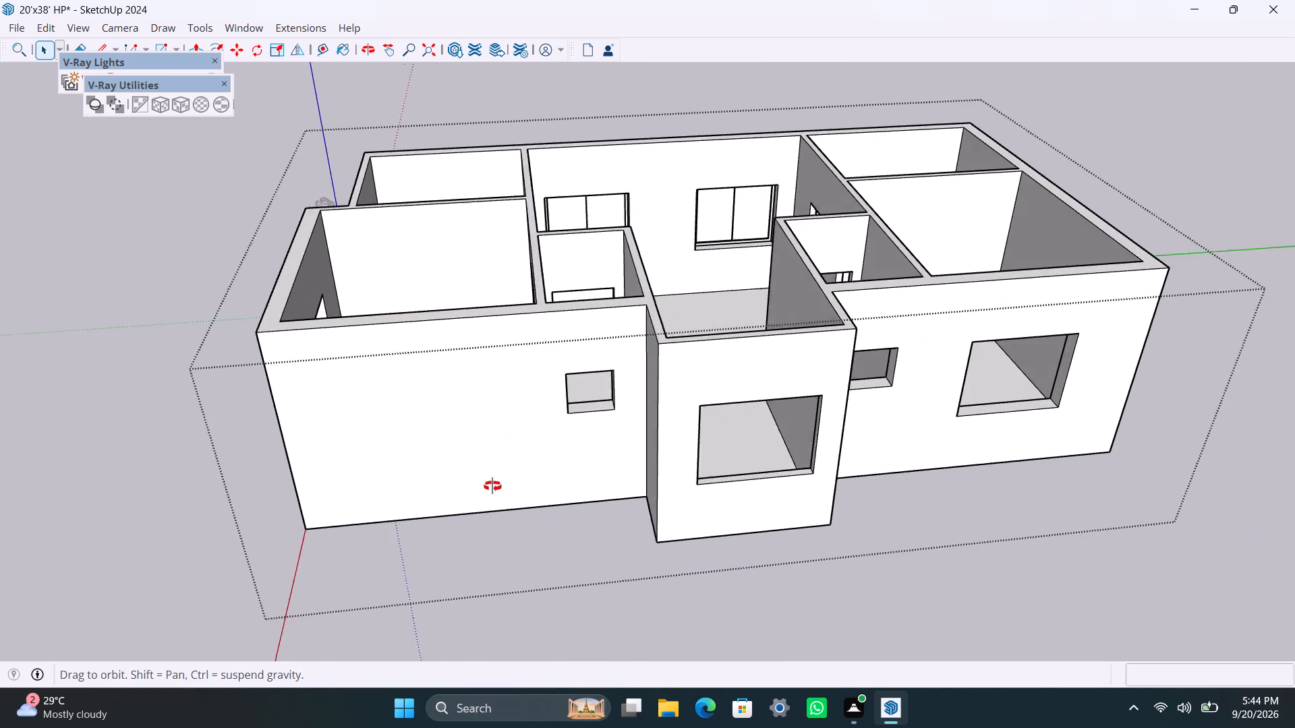
middle_click_drag(492, 486, 475, 473)
key("r")
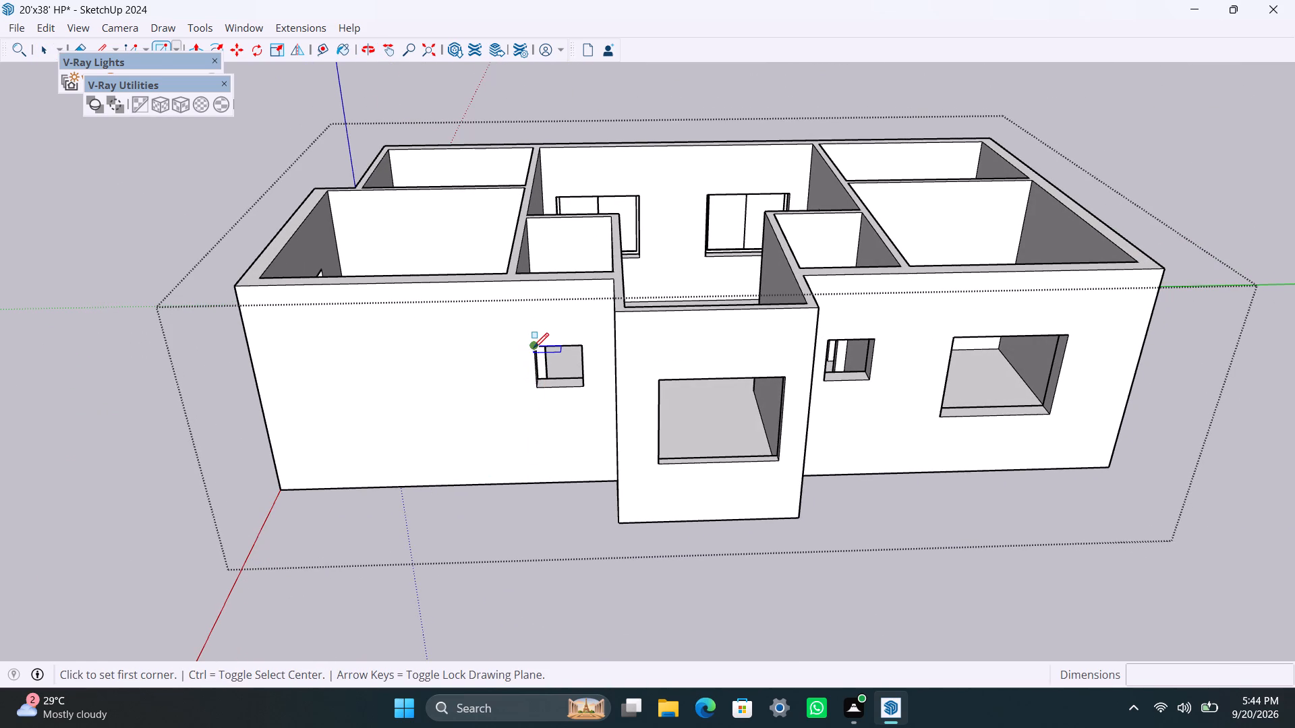
left_click(534, 347)
left_click(583, 384)
key("space")
double_click(572, 373)
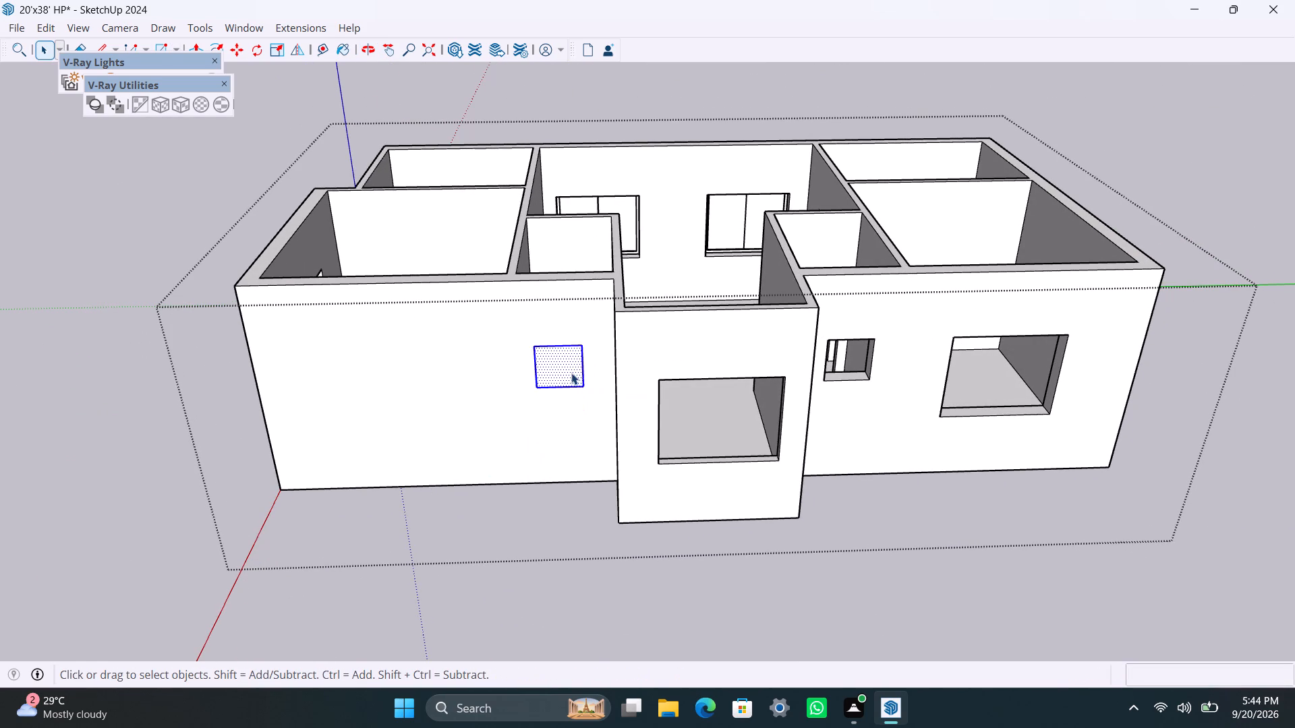
right_click(571, 373)
left_click(663, 158)
Open the small opening's group, offset its outline 2" inward, and delete the inner face.
scroll(556, 354, "up", 4)
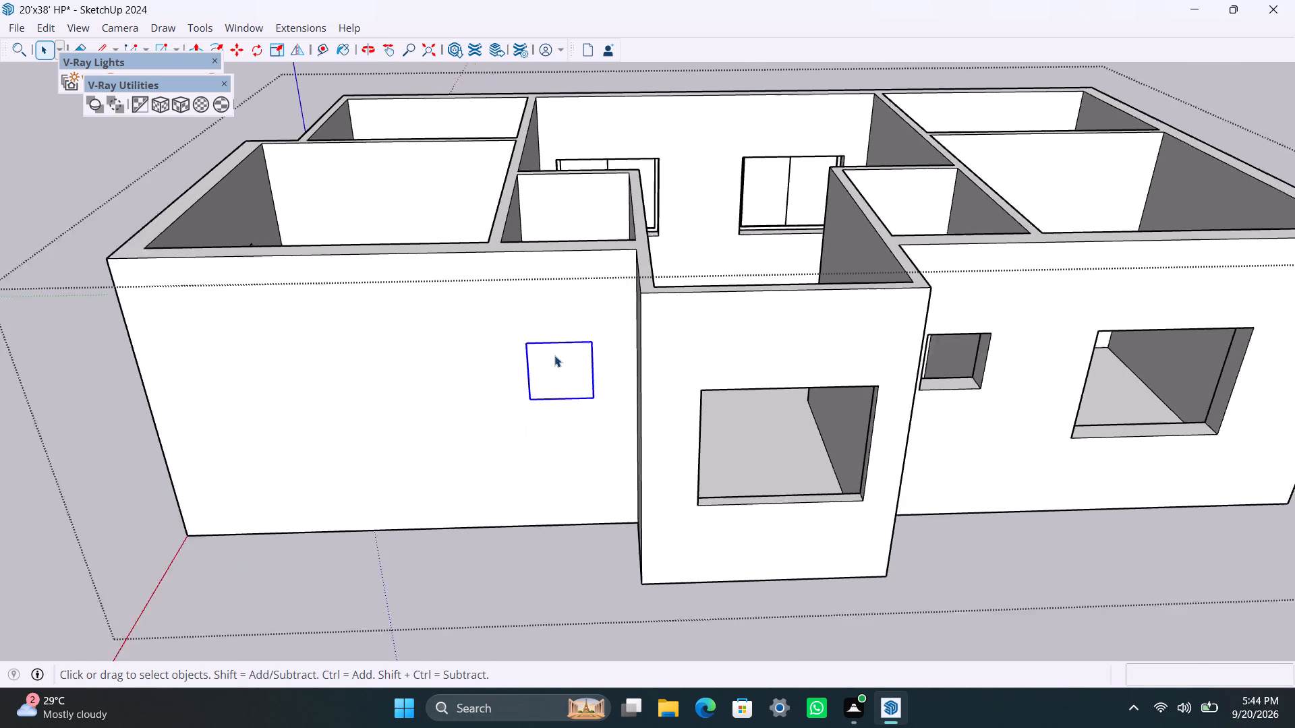
scroll(554, 355, "up", 2)
triple_click(550, 360)
key("f")
left_click(534, 369)
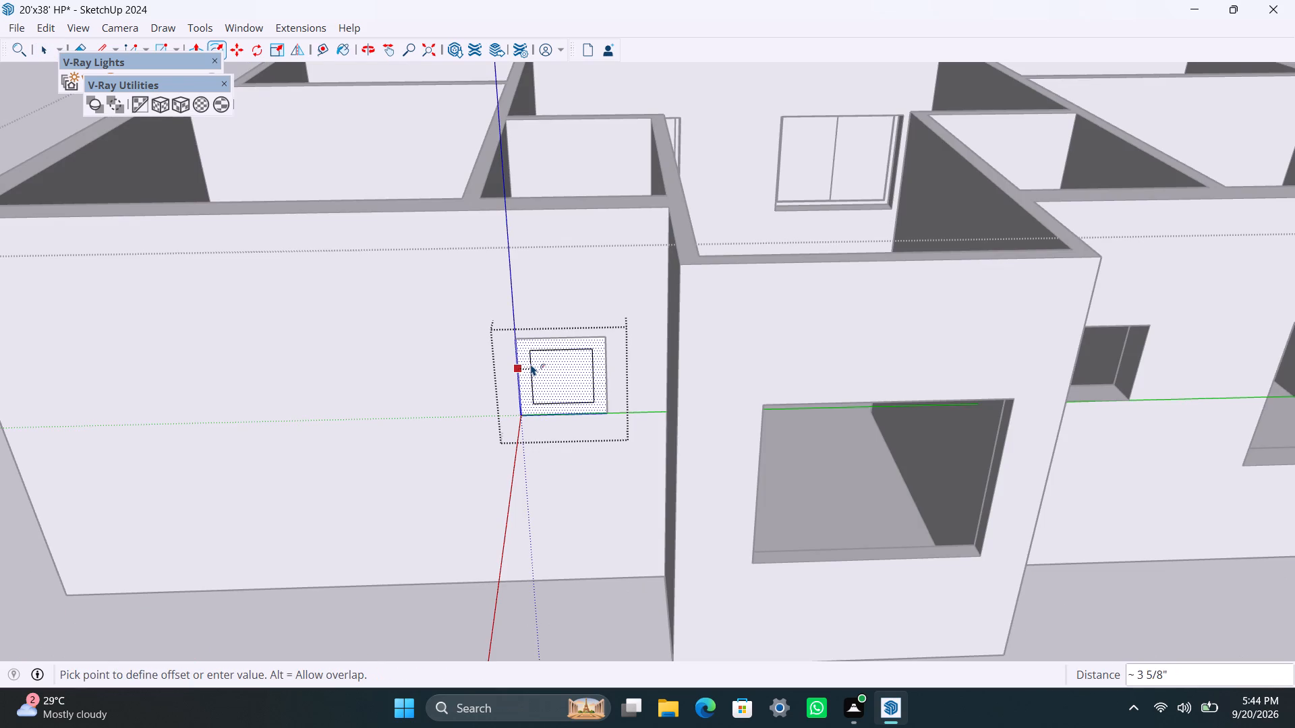
type("2\"")
key("Return")
key("space")
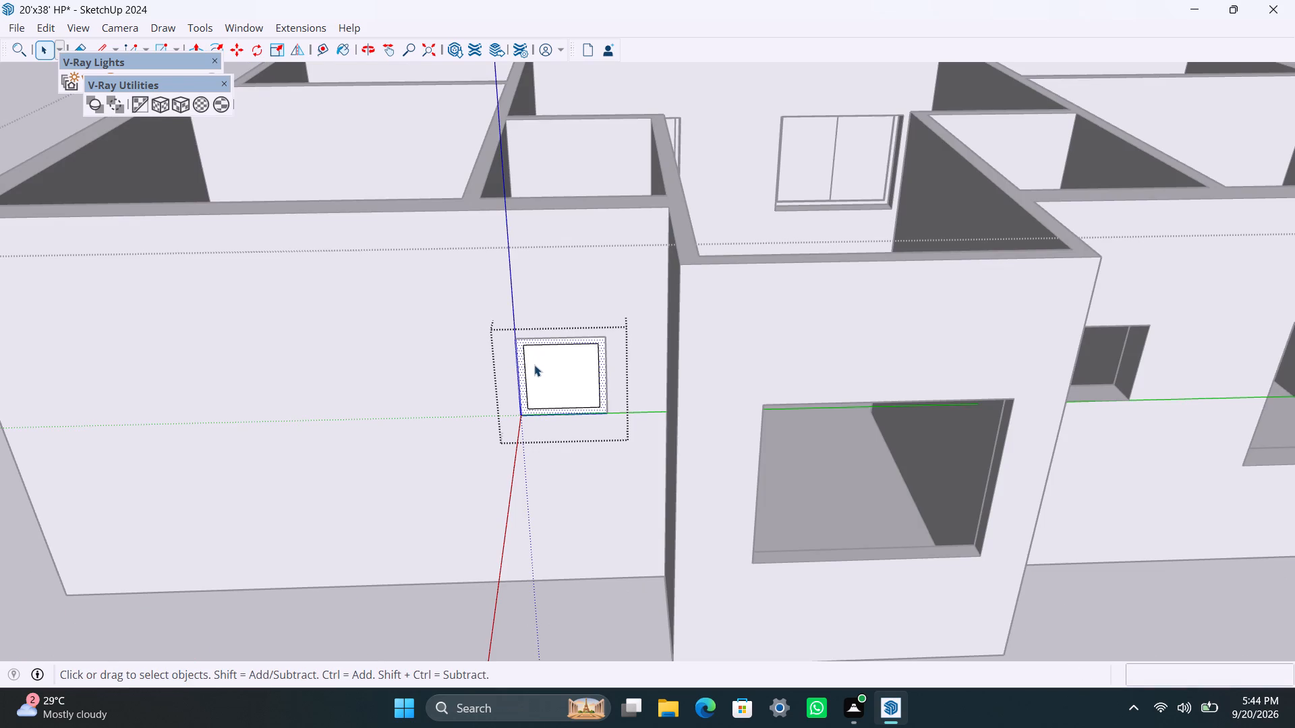
left_click(540, 372)
key("Delete")
Push/pull the small window's frame face 1.5" into the opening and another 1.5" outward.
scroll(525, 403, "up", 7)
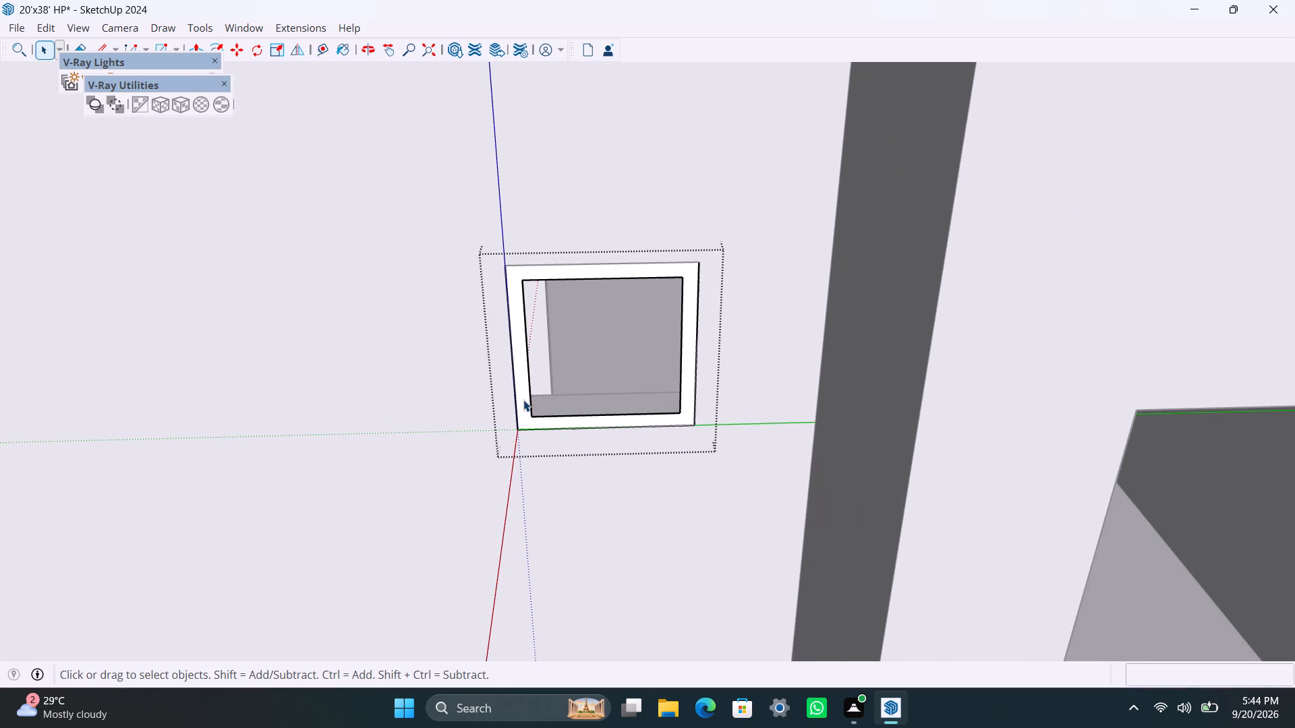
left_click(523, 400)
key("p")
left_click(523, 400)
type("1.5\"")
key("Return")
left_click(523, 395)
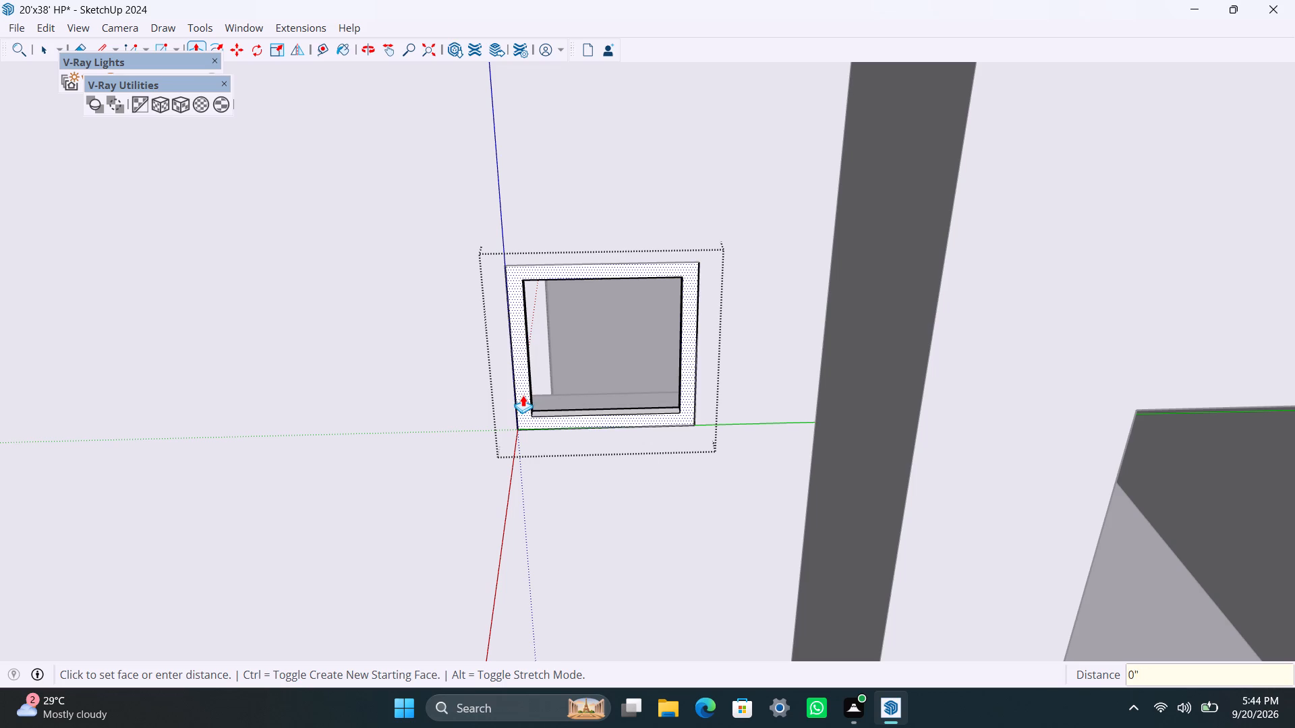
type("1.5\"")
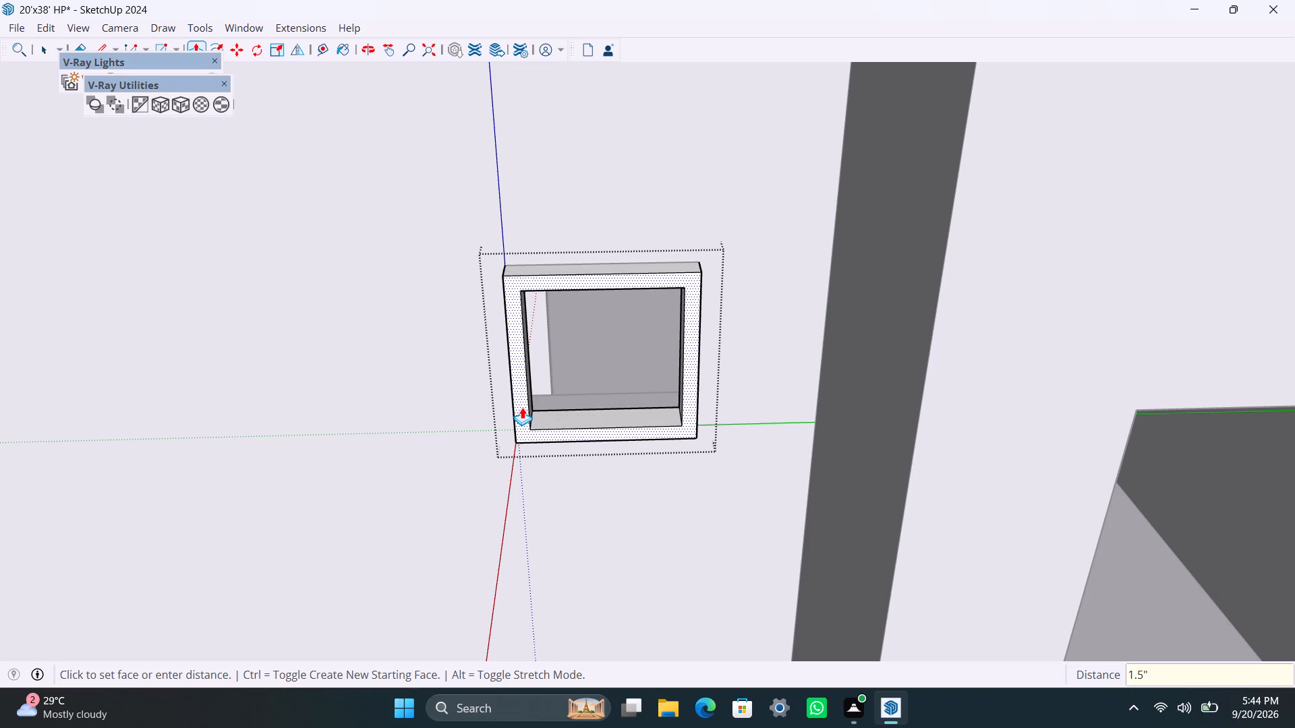
key("Return")
key("space")
Draw a 2" high strip across the top of the small frame's opening and delete the face below it.
type("R")
left_click(523, 284)
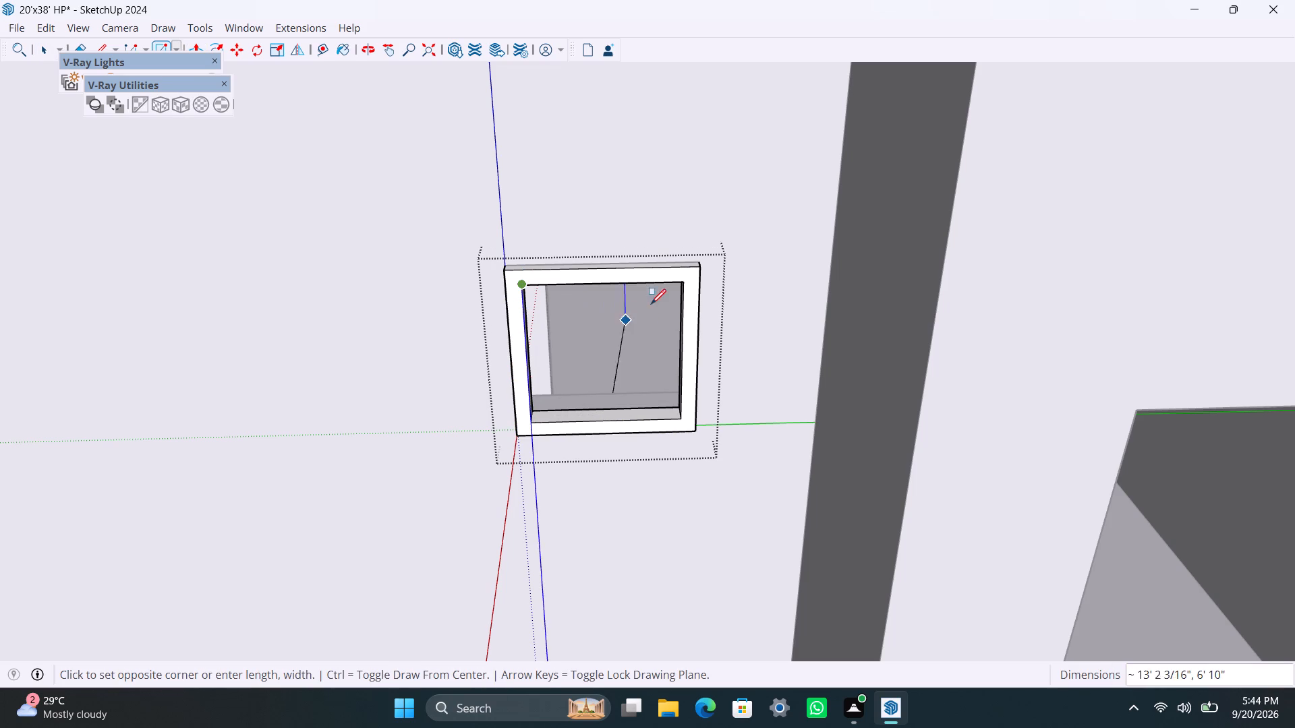
type("2\"")
key("Return")
key("space")
left_click(606, 377)
key("Delete")
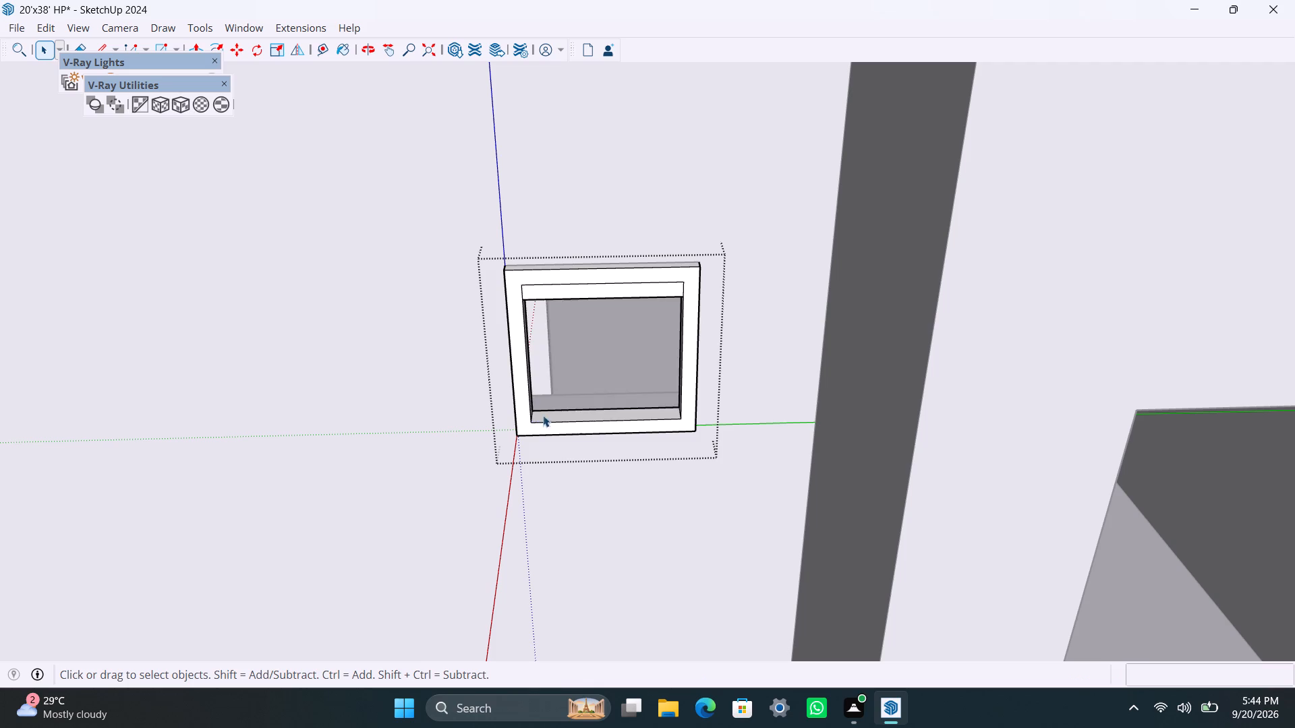
Group the strip with its edges as a louver slat and open the new group.
scroll(557, 330, "up", 4)
double_click(600, 260)
right_click(600, 260)
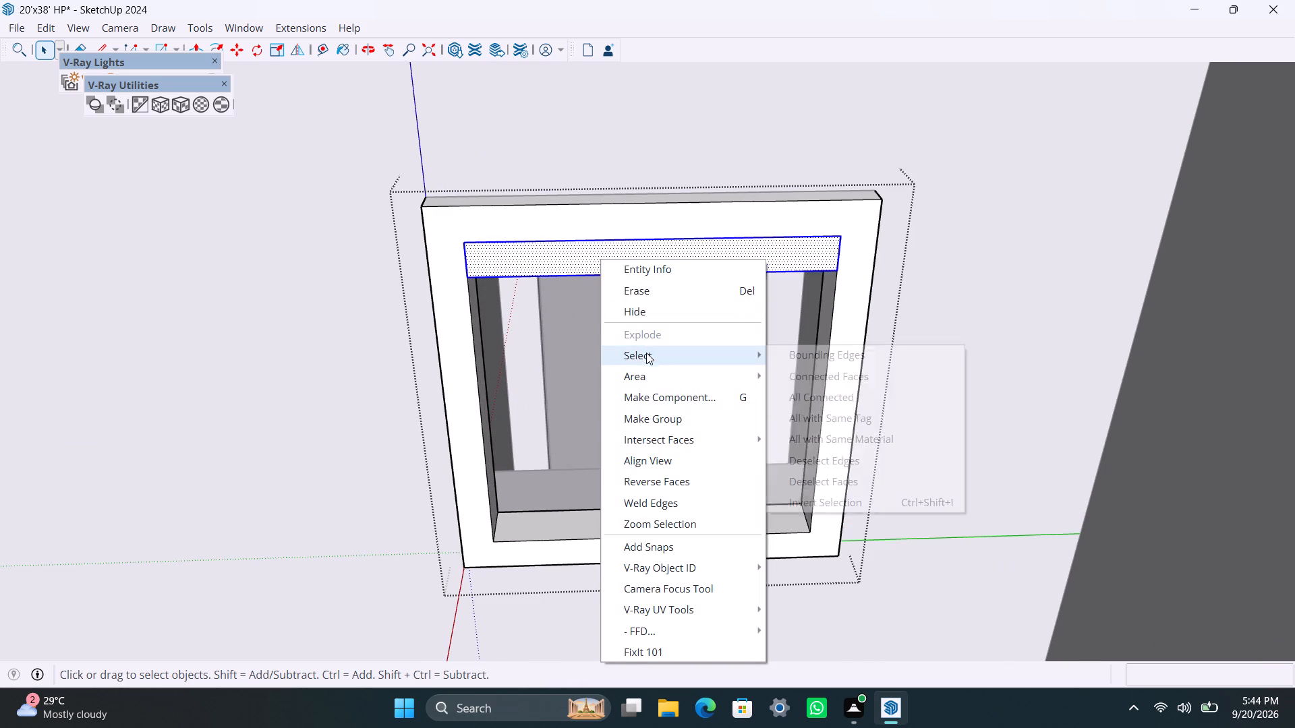
left_click(647, 415)
triple_click(637, 264)
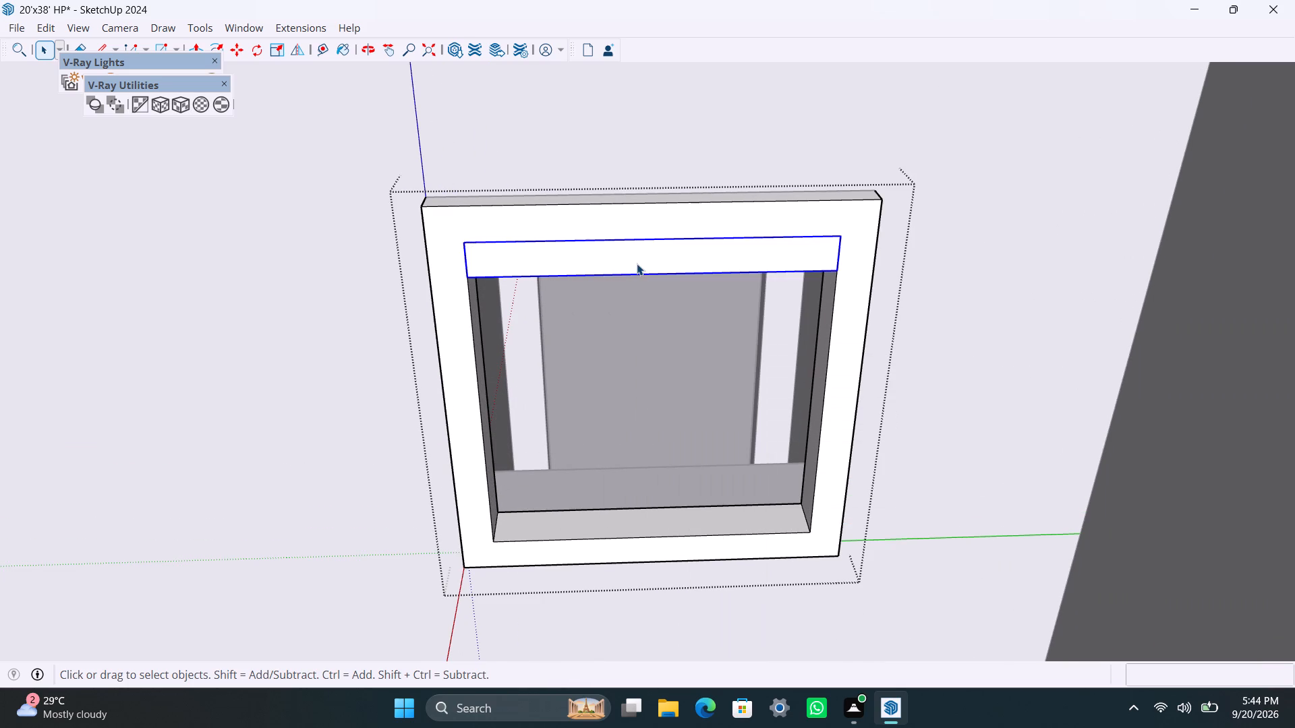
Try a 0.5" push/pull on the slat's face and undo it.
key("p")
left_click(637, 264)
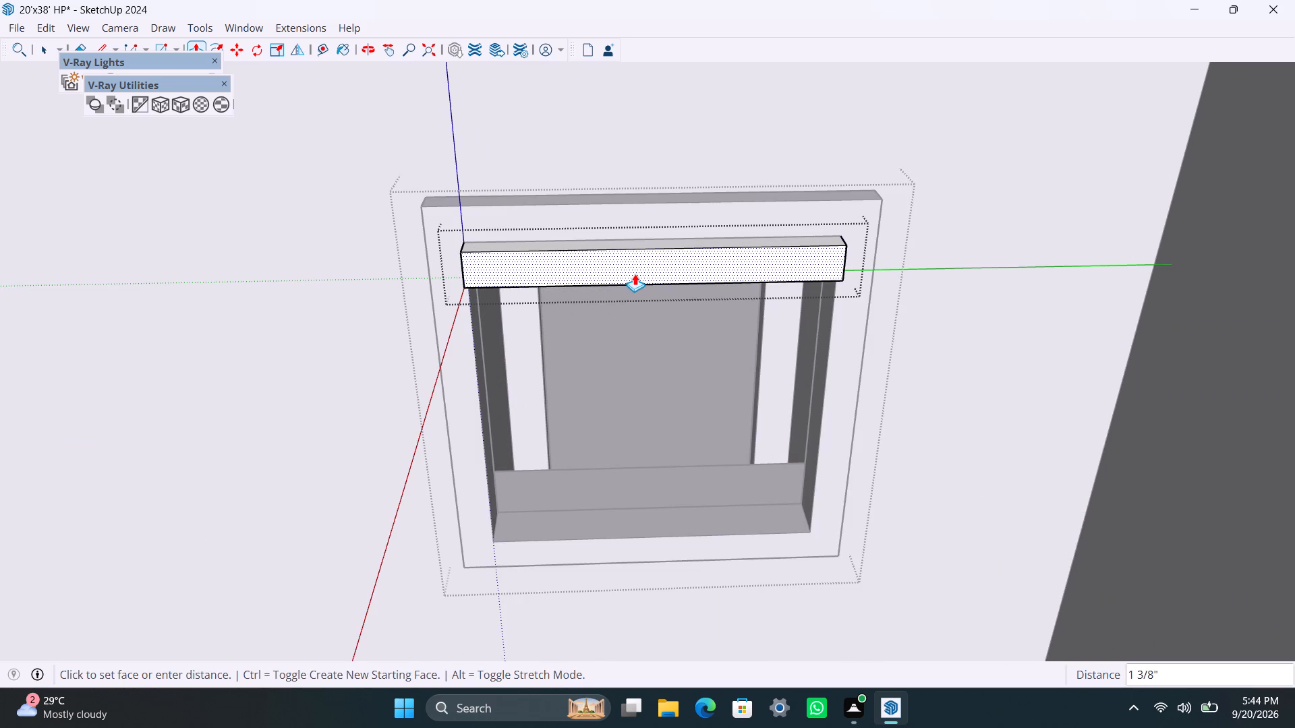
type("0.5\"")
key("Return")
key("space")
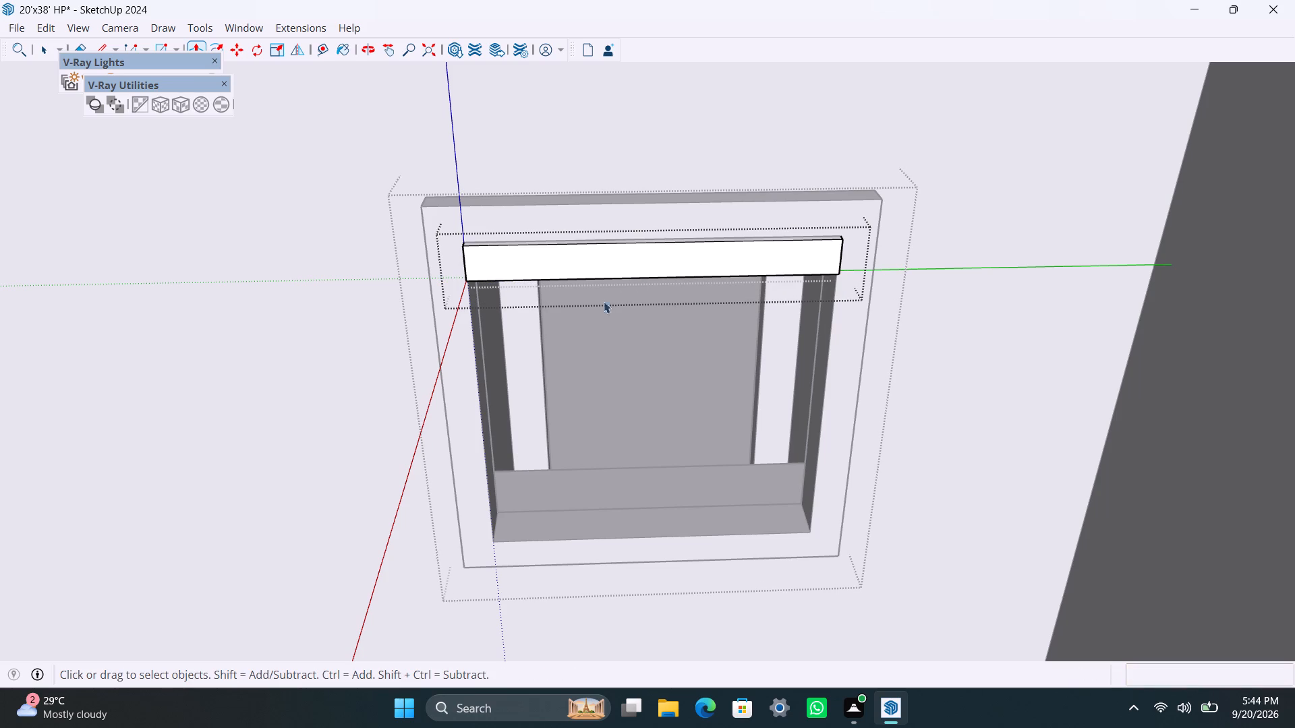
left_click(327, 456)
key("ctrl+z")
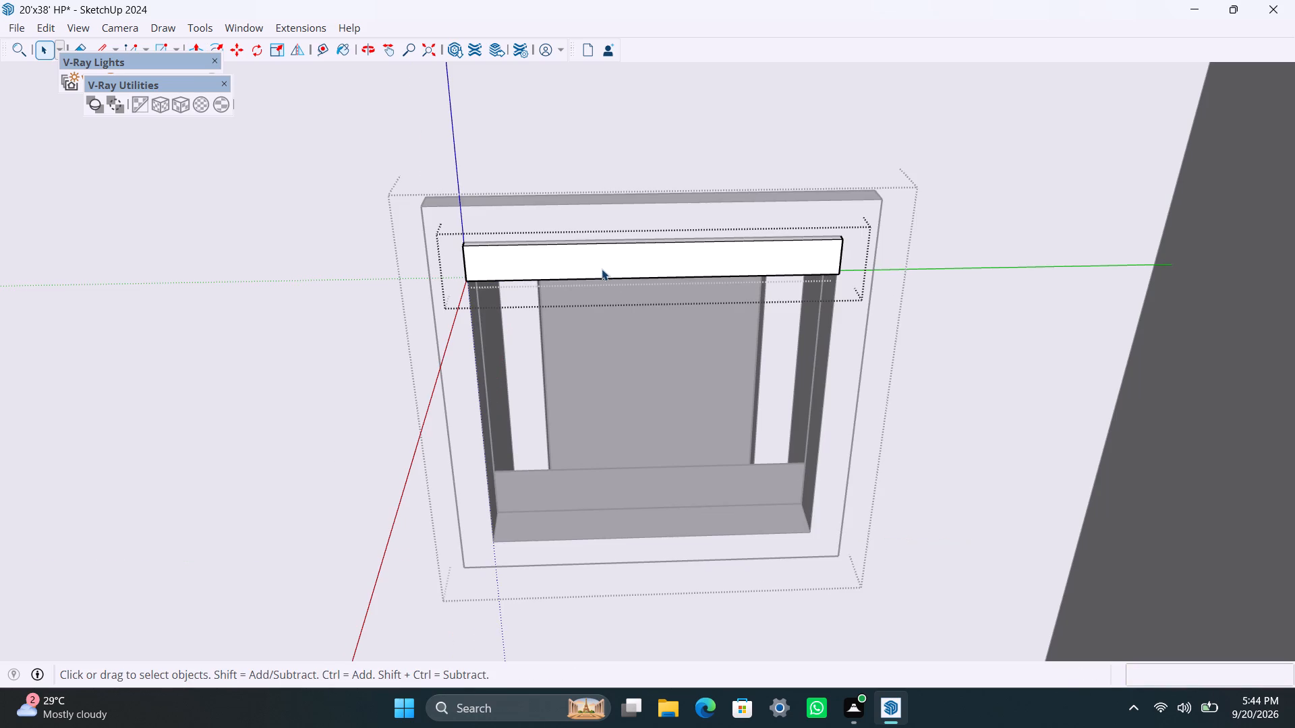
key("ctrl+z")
Push/pull the slat's face 8 mm thick and leave the slat's group.
left_click(602, 270)
key("p")
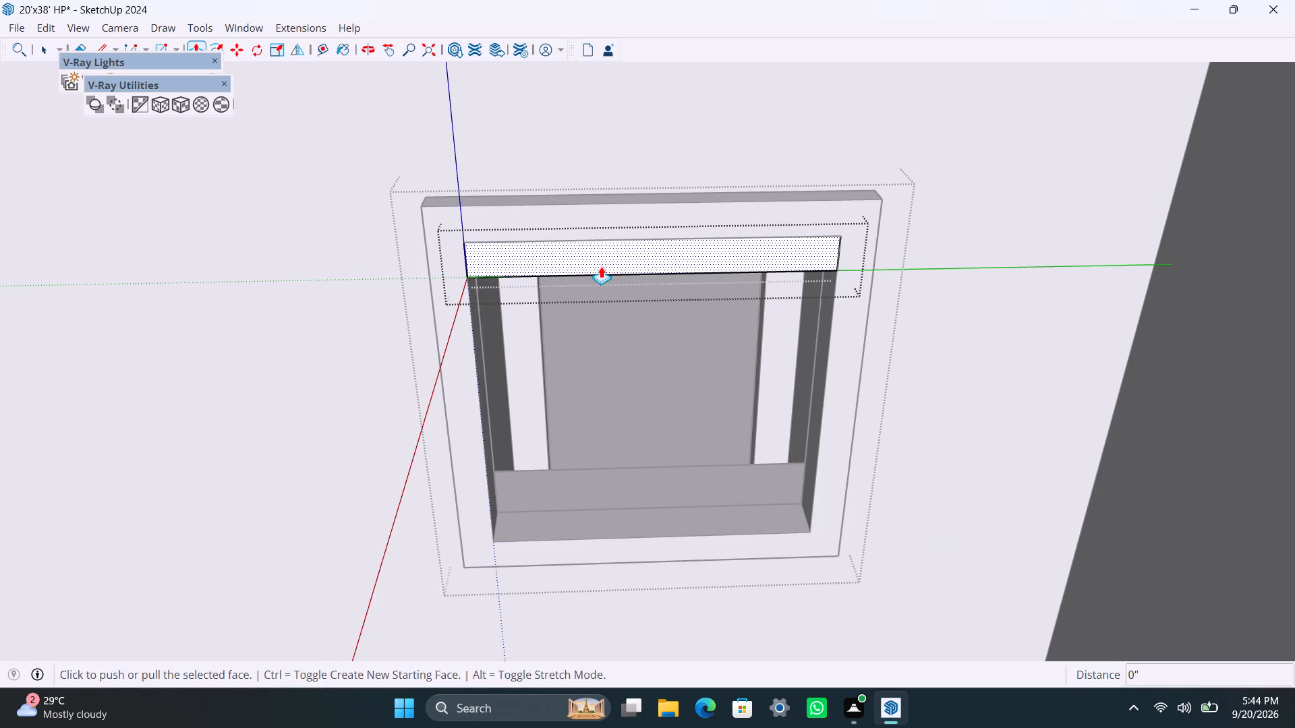
left_click(601, 265)
type("8MM")
key("Return")
key("space")
left_click(973, 351)
Copy the slat 1' 6" down to the bottom of the frame opening, divide the distance with /6, and leave the frame's group.
left_click(797, 263)
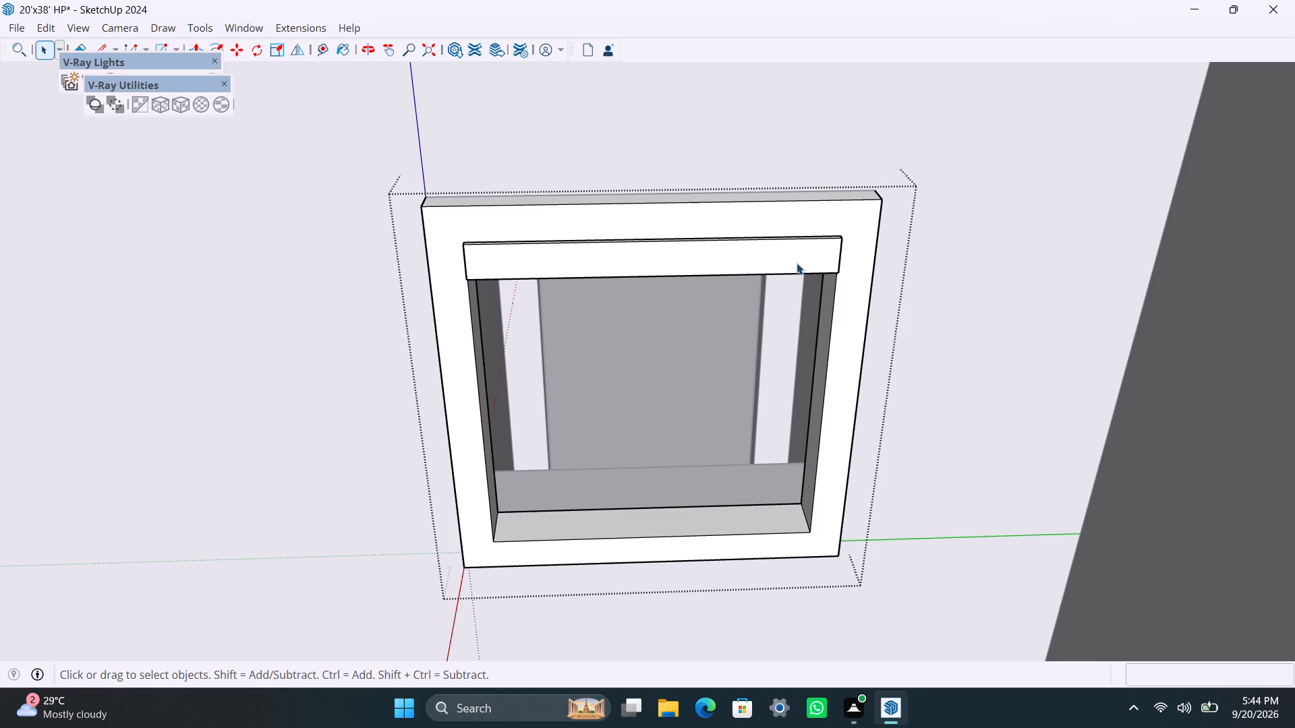
key("m")
left_click_drag(838, 273, 840, 299)
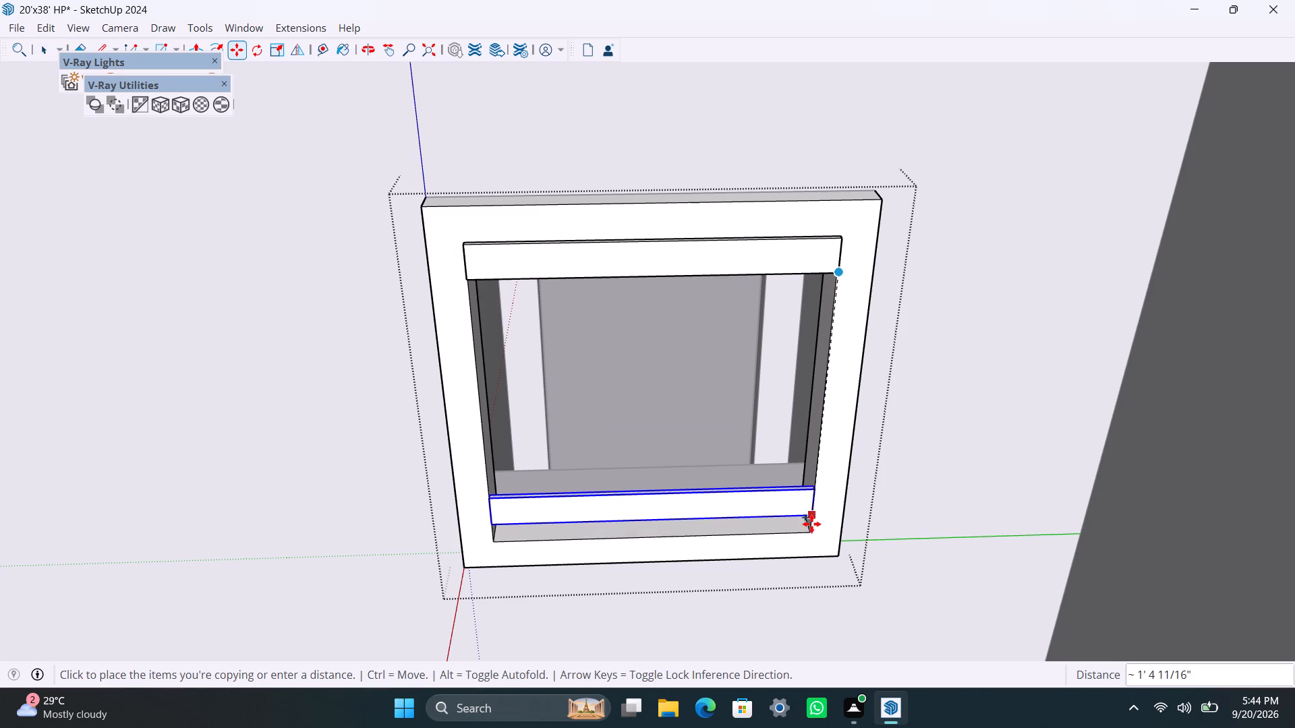
left_click(810, 535)
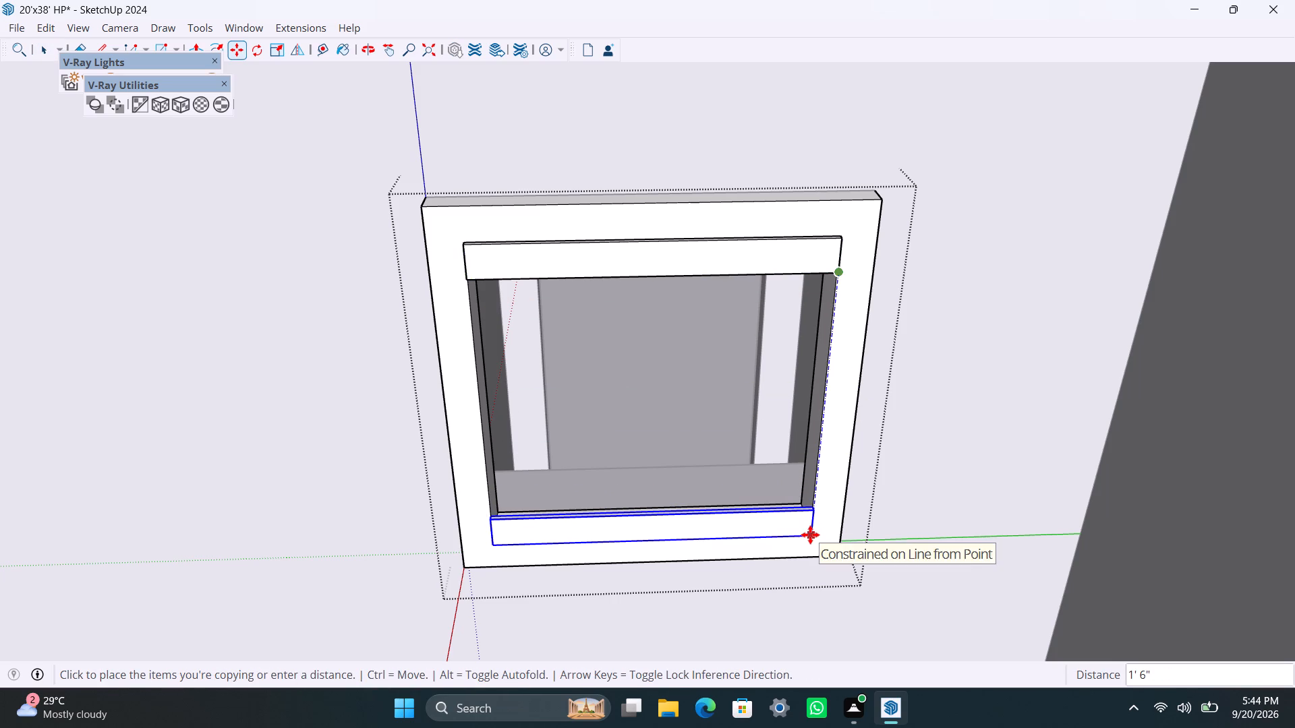
type("/6")
key("Return")
key("space")
scroll(686, 437, "down", 2)
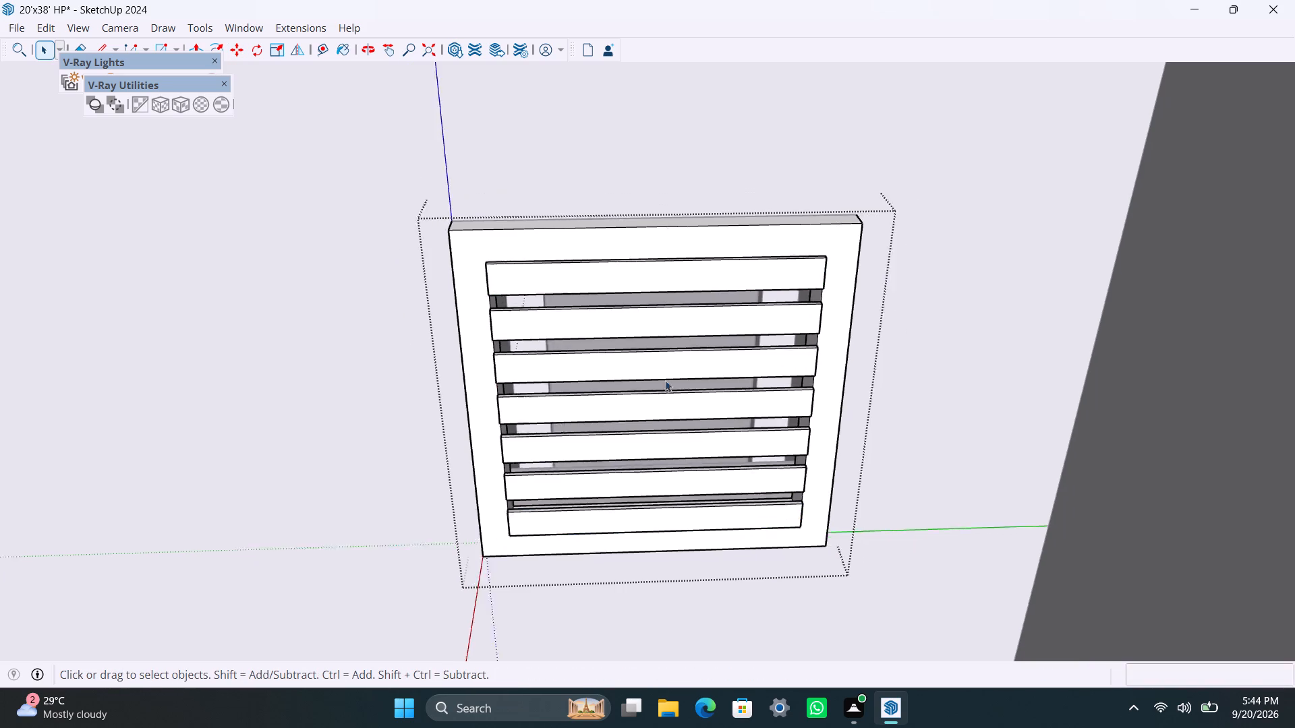
scroll(665, 380, "down", 14)
scroll(857, 471, "up", 1)
middle_click_drag(777, 460, 614, 371, "shift")
left_click(1043, 556)
Draw a rectangle over the large window opening in the projecting bay and group it with its edges.
scroll(664, 429, "down", 3)
middle_click_drag(609, 420, 567, 410, "shift")
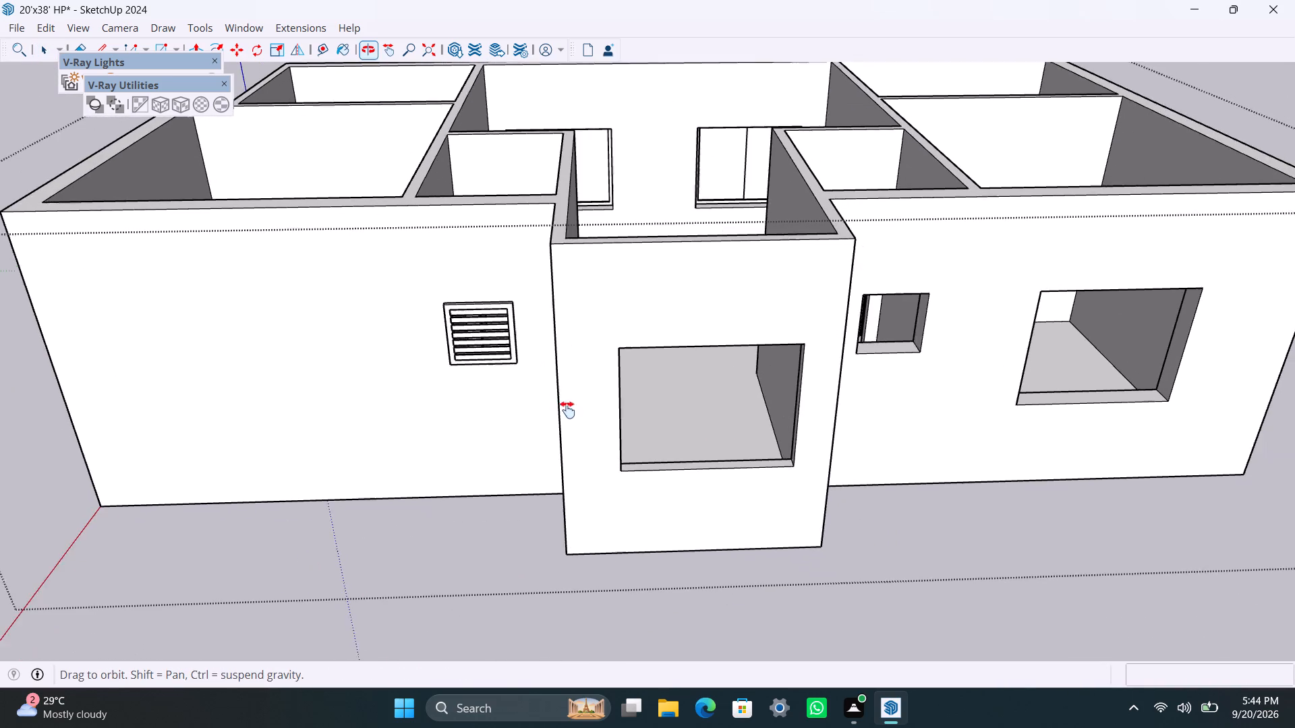
middle_click_drag(567, 410, 539, 406, "shift")
key("r")
left_click(594, 342)
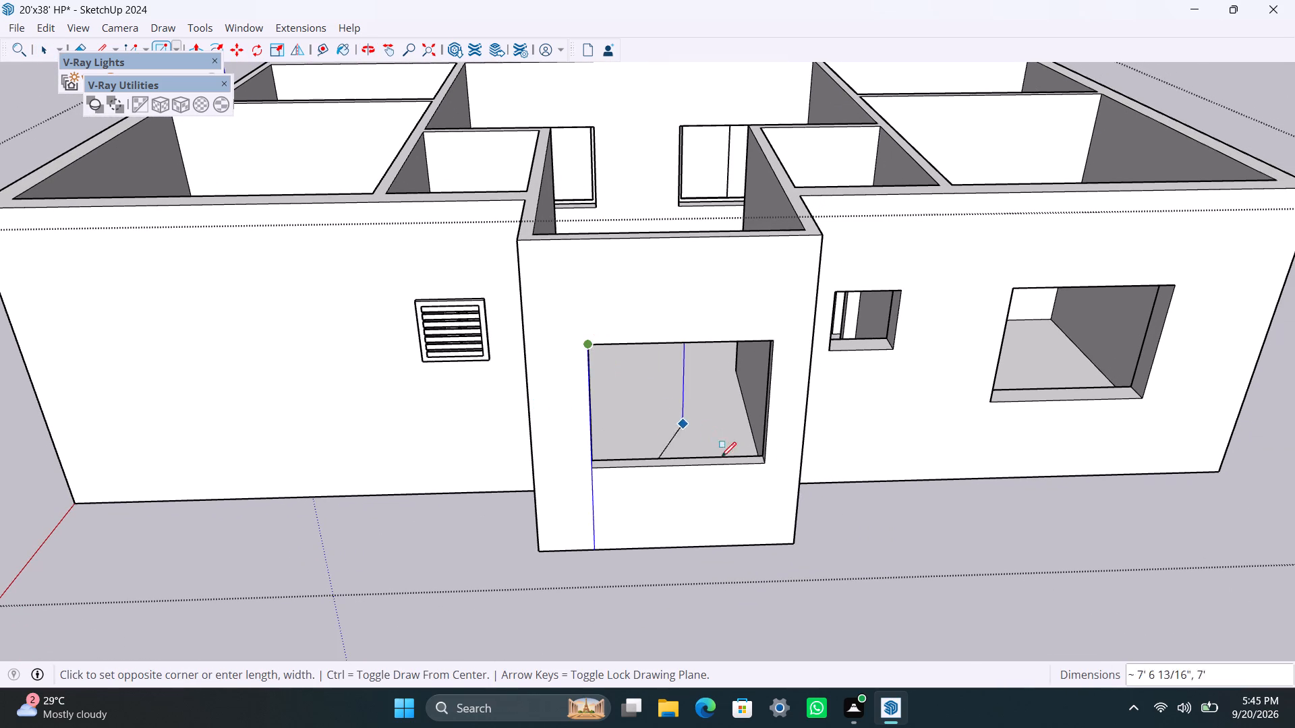
left_click(761, 464)
key("space")
double_click(711, 435)
right_click(710, 435)
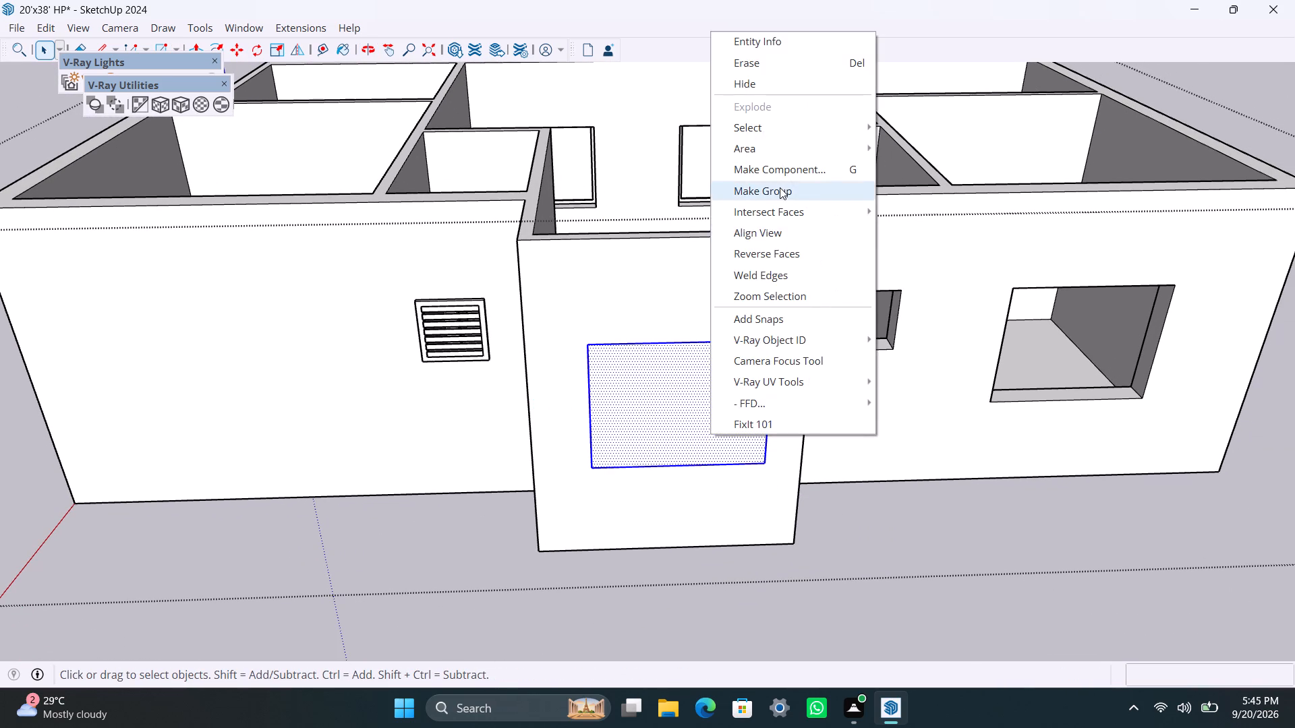
left_click(780, 187)
Open the bay window's group, offset its outline 2" inward, and delete the inner face.
double_click(612, 418)
left_click(608, 403)
key("f")
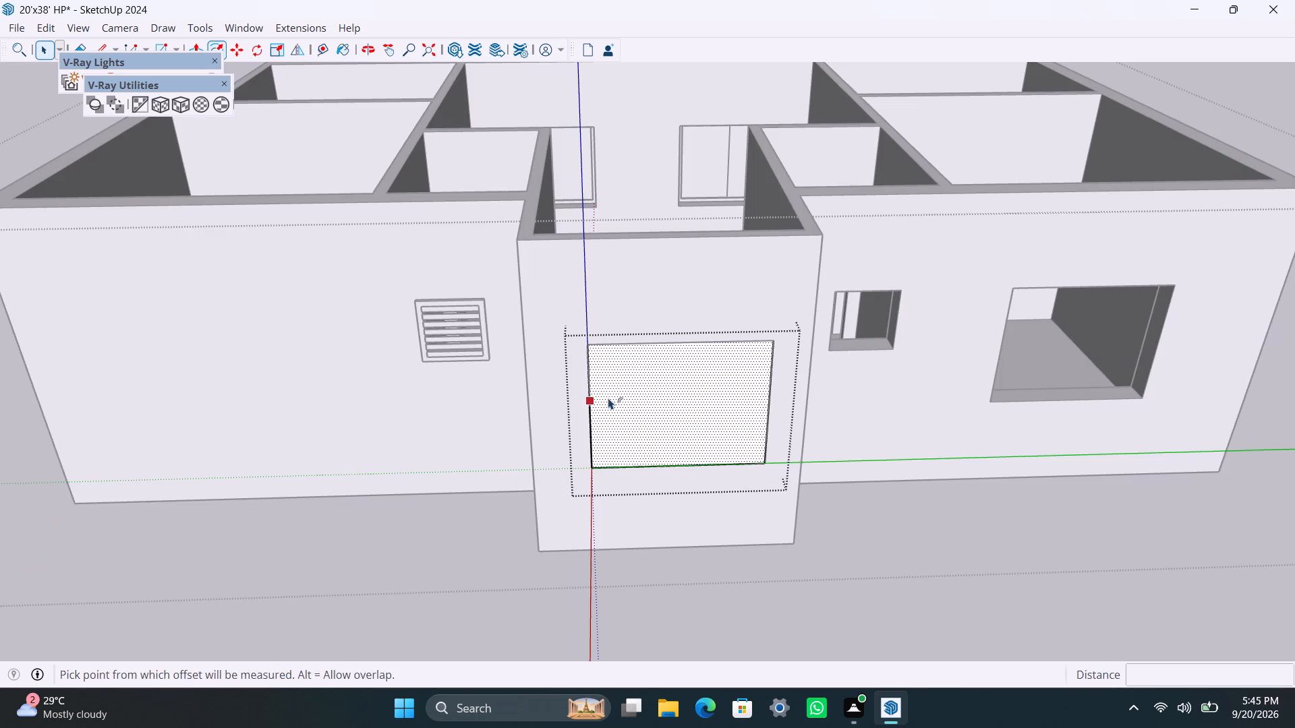
left_click(608, 394)
type("2\"")
key("Return")
key("space")
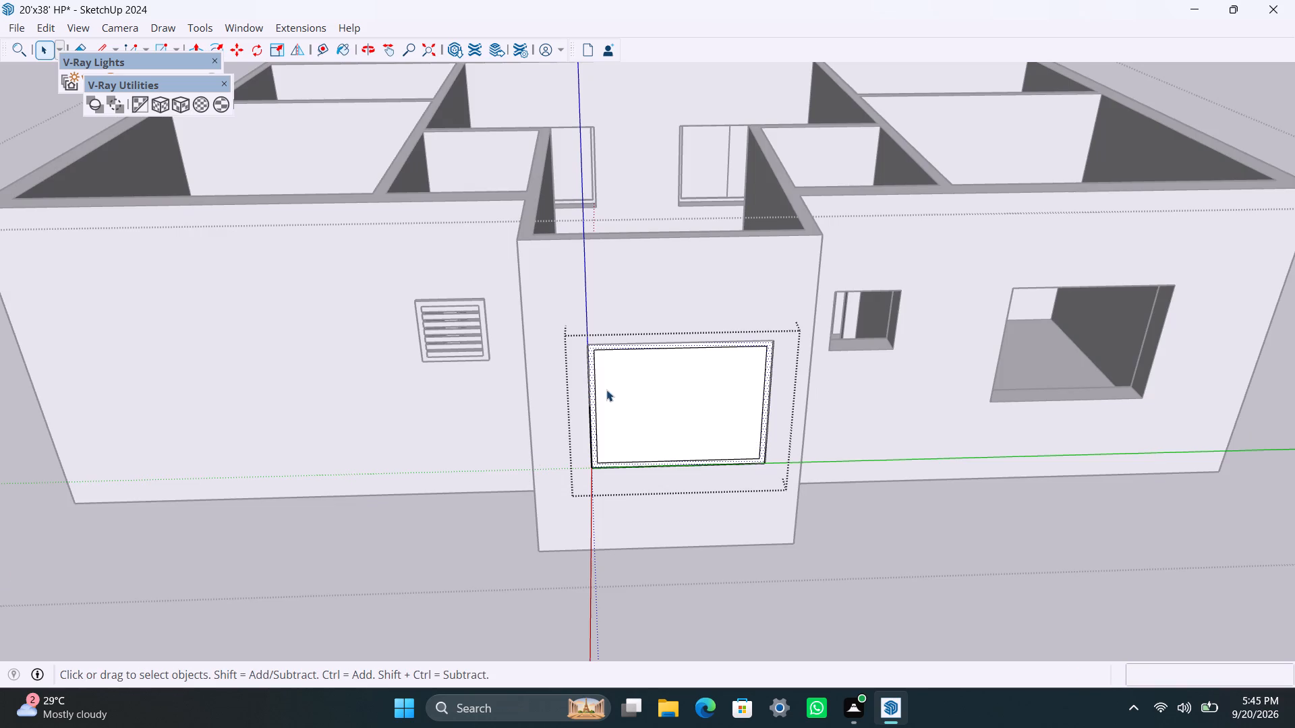
left_click(697, 389)
key("Delete")
Push/pull the bay window's frame face 1.5" into the opening and another 1.5" outward.
scroll(606, 457, "up", 3)
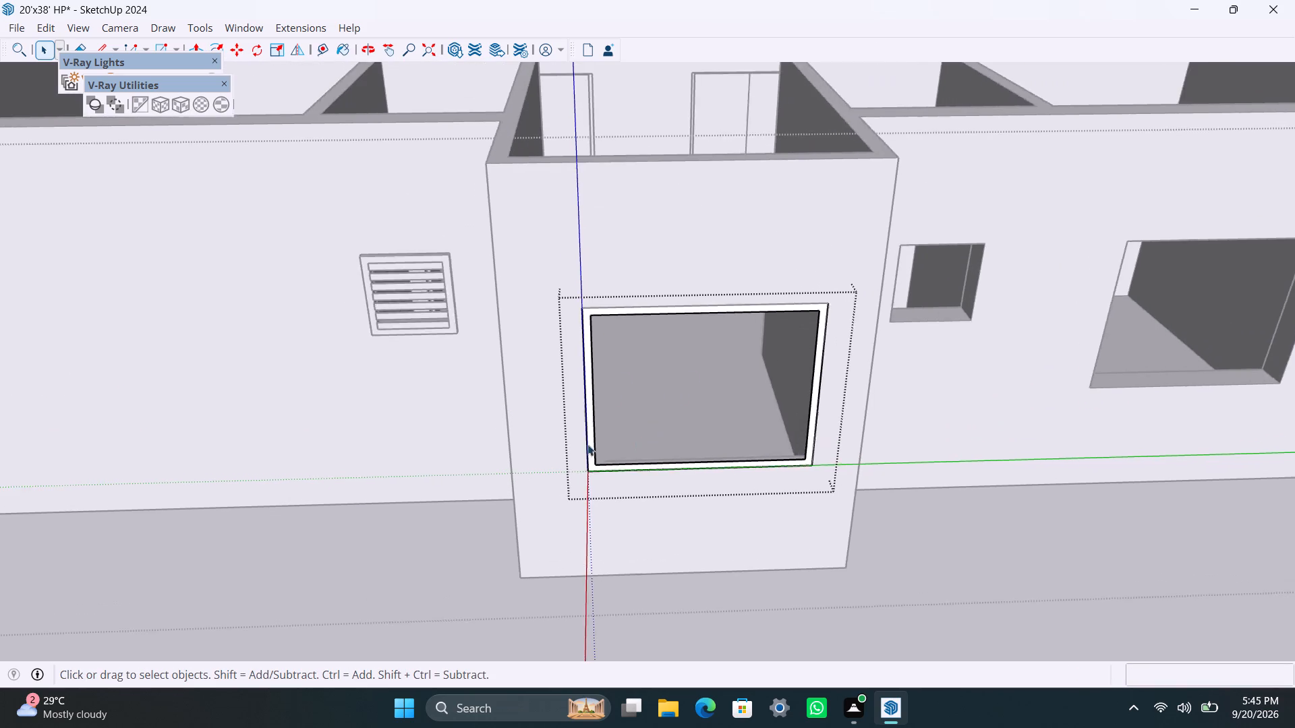
scroll(587, 444, "up", 6)
left_click(595, 377)
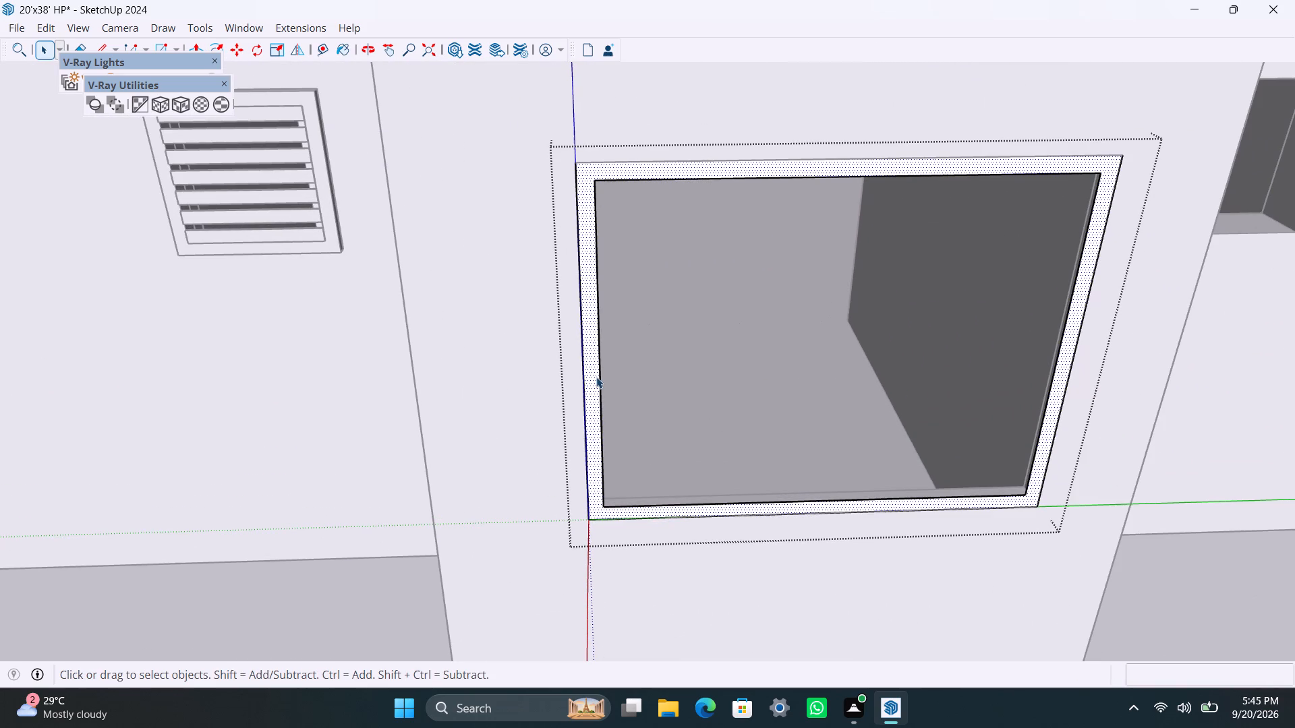
key("p")
left_click(596, 377)
type("1.5\"")
key("Return")
left_click(590, 416)
type("1.5\"")
key("Return")
key("space")
Draw a rectangle over half of the bay window's frame opening and delete the face that fills the other half.
key("r")
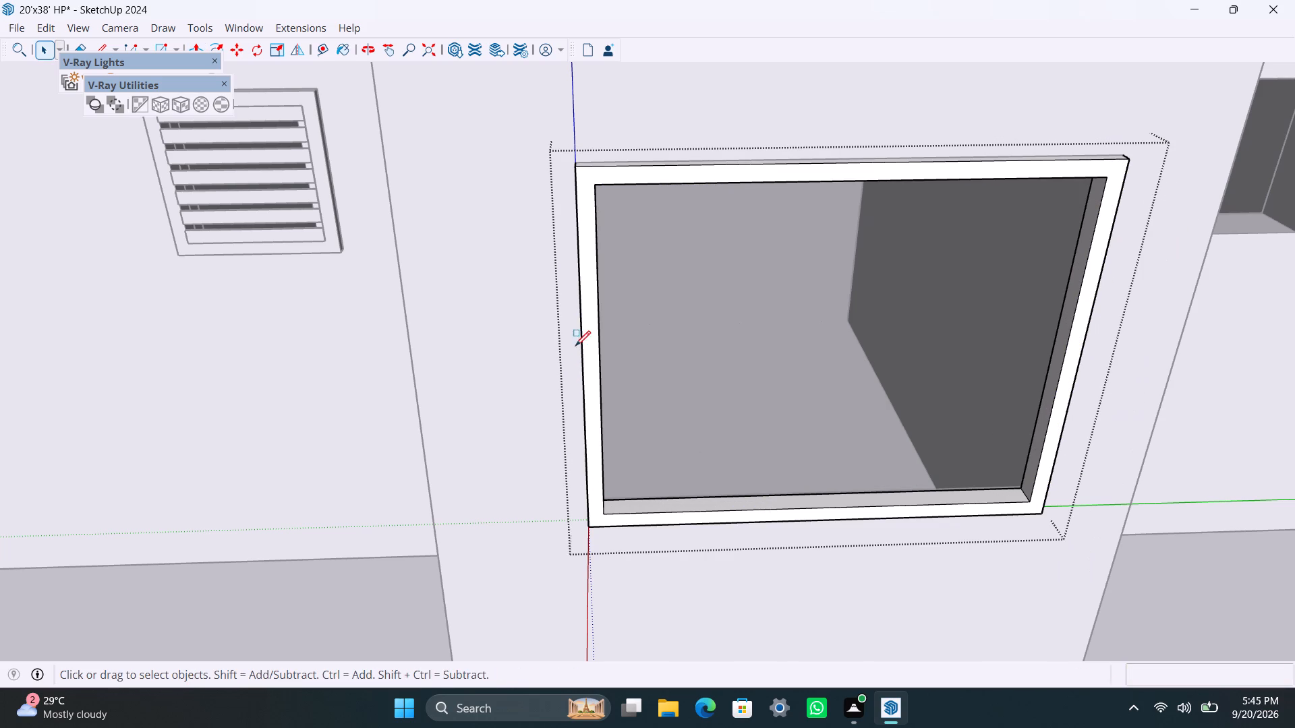
left_click(600, 182)
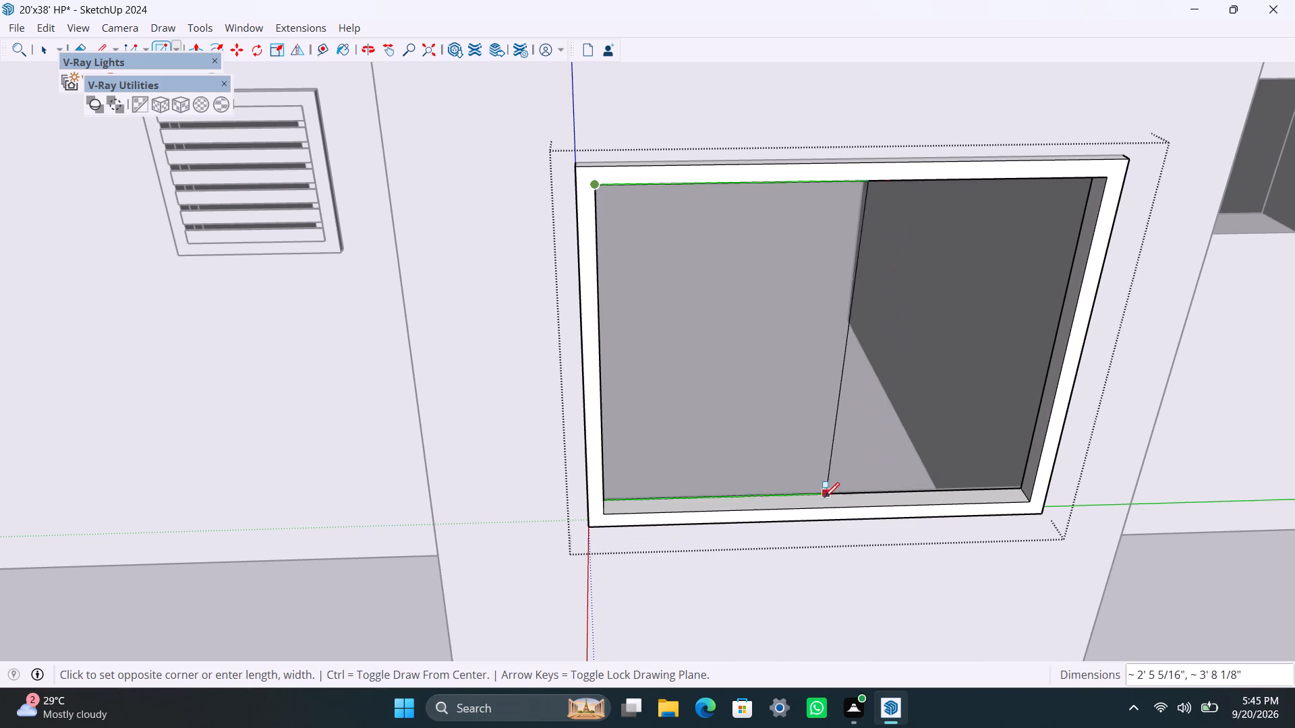
left_click(817, 505)
key("space")
left_click(822, 485)
left_click(842, 479)
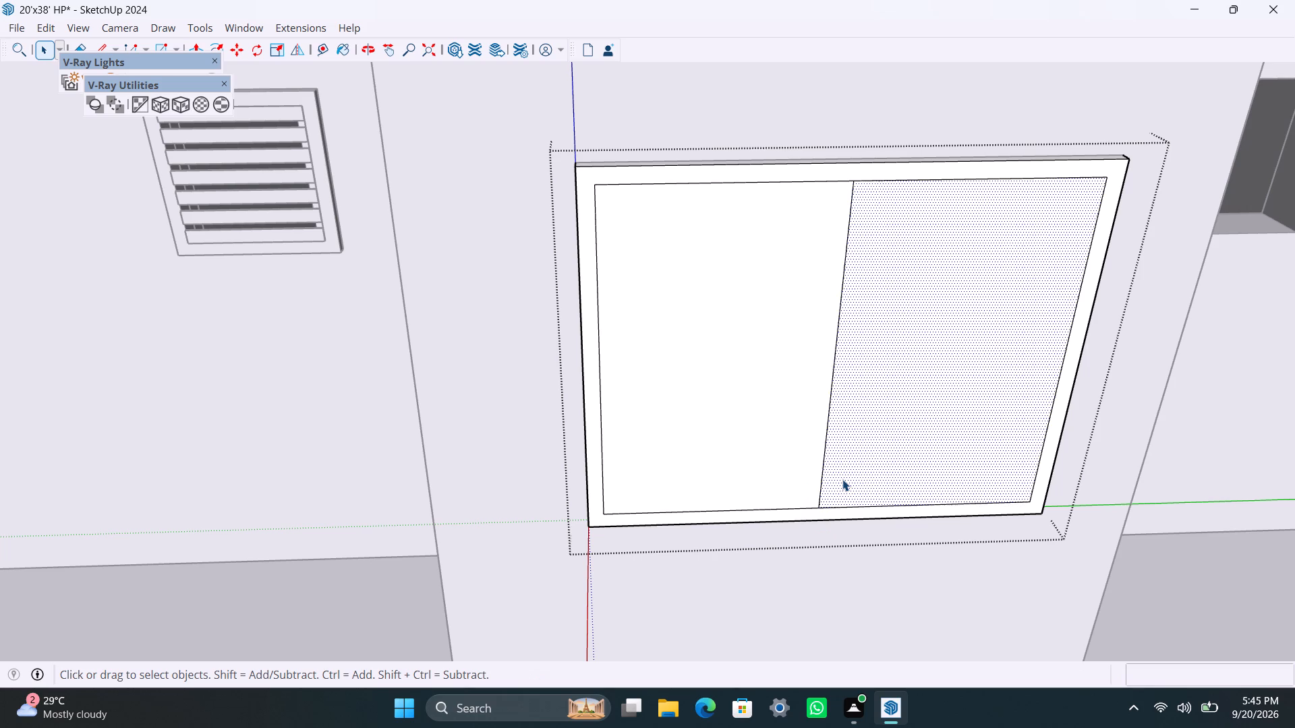
key("Delete")
Group the half-width pane face with its edges, push/pull it 8 mm inside its group, and leave that group.
double_click(801, 452)
right_click(800, 452)
left_click(888, 204)
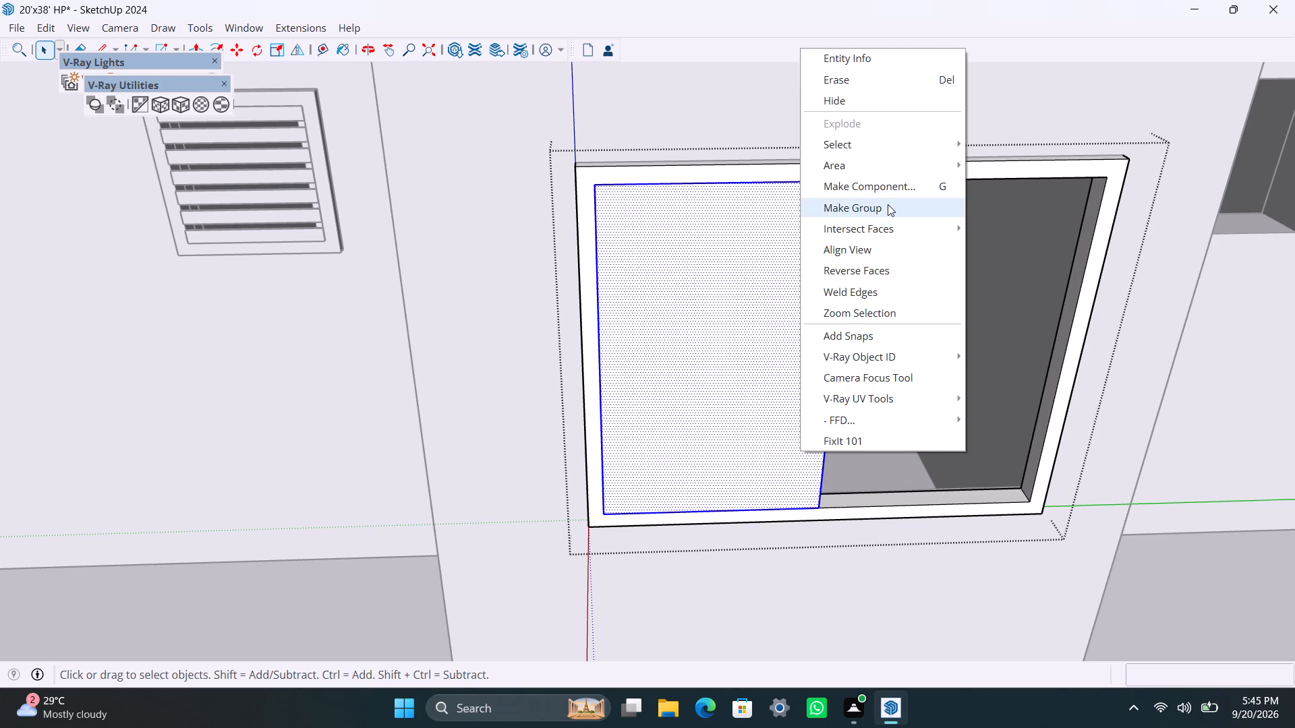
triple_click(778, 399)
key("p")
left_click(777, 400)
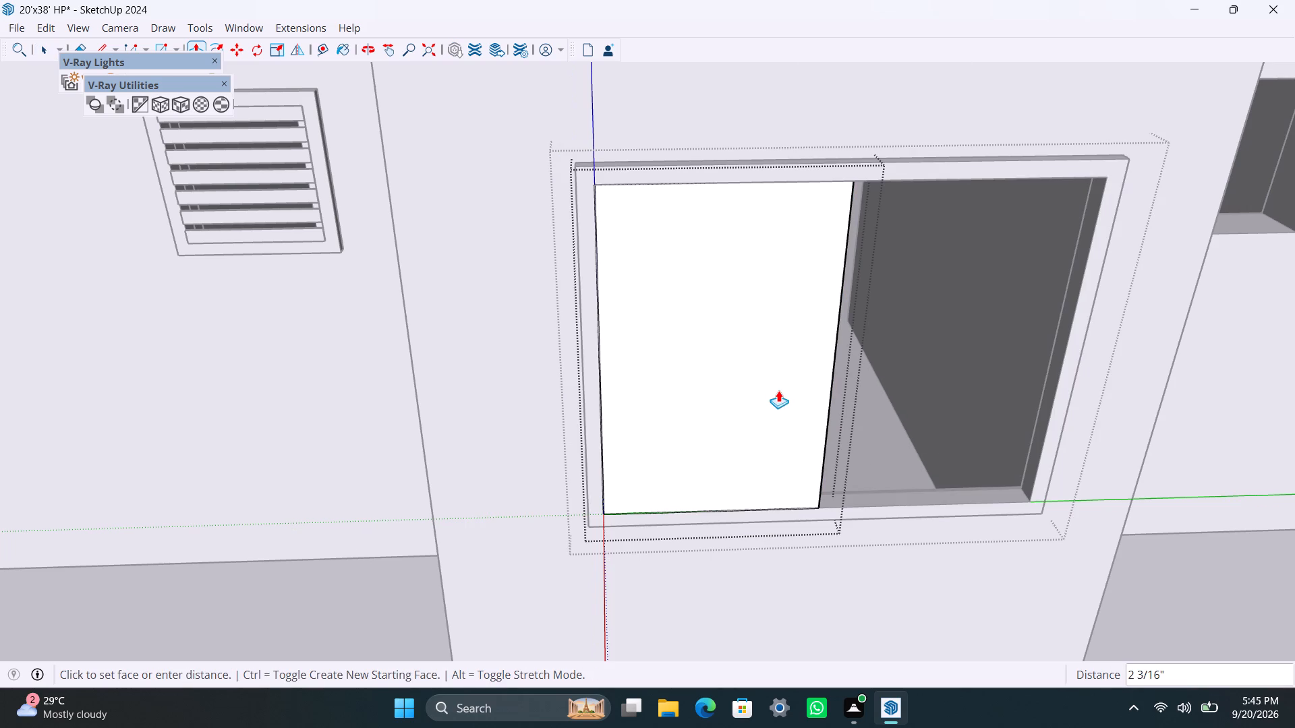
type("8MM")
key("Return")
key("space")
scroll(722, 556, "down", 11)
left_click(1016, 568)
Move the bay window's pane by its lower corner slightly inward, into the depth of the frame.
scroll(872, 548, "up", 3)
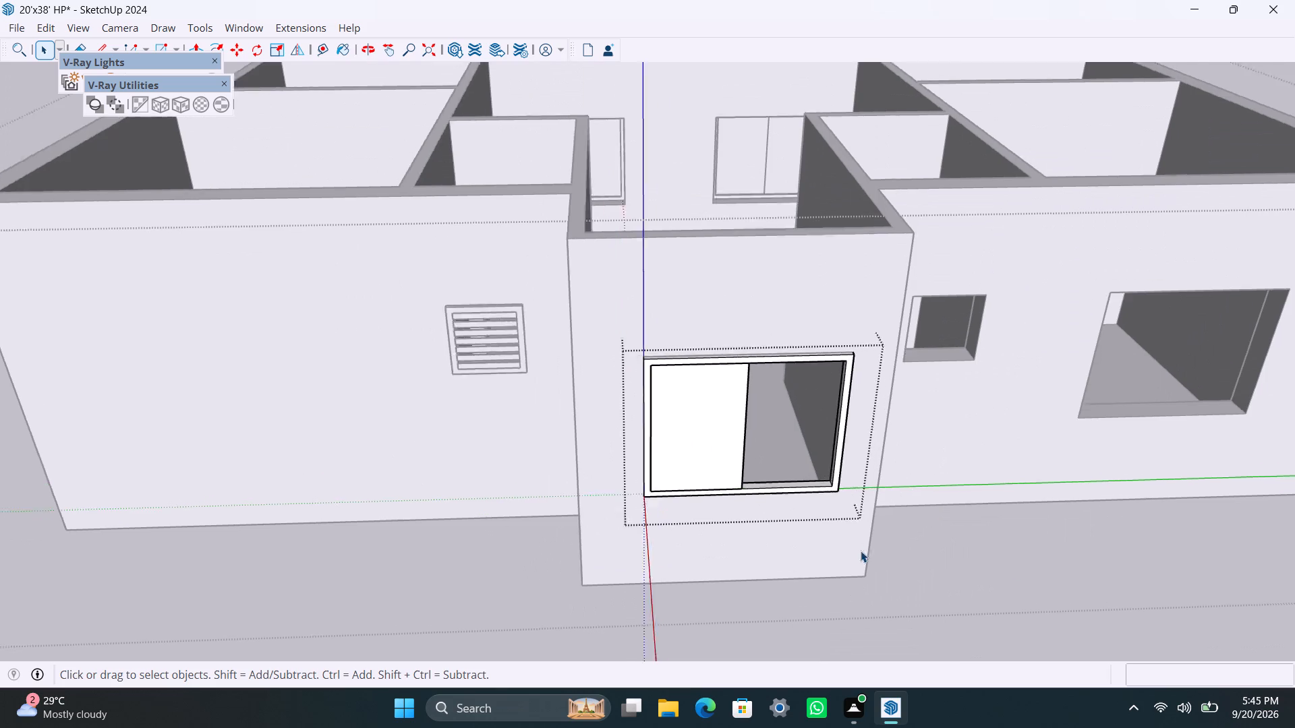
middle_click_drag(821, 562, 505, 586)
scroll(420, 557, "down", 3)
middle_click_drag(398, 586, 712, 553)
scroll(549, 493, "up", 11)
scroll(501, 338, "up", 3)
left_click(511, 349)
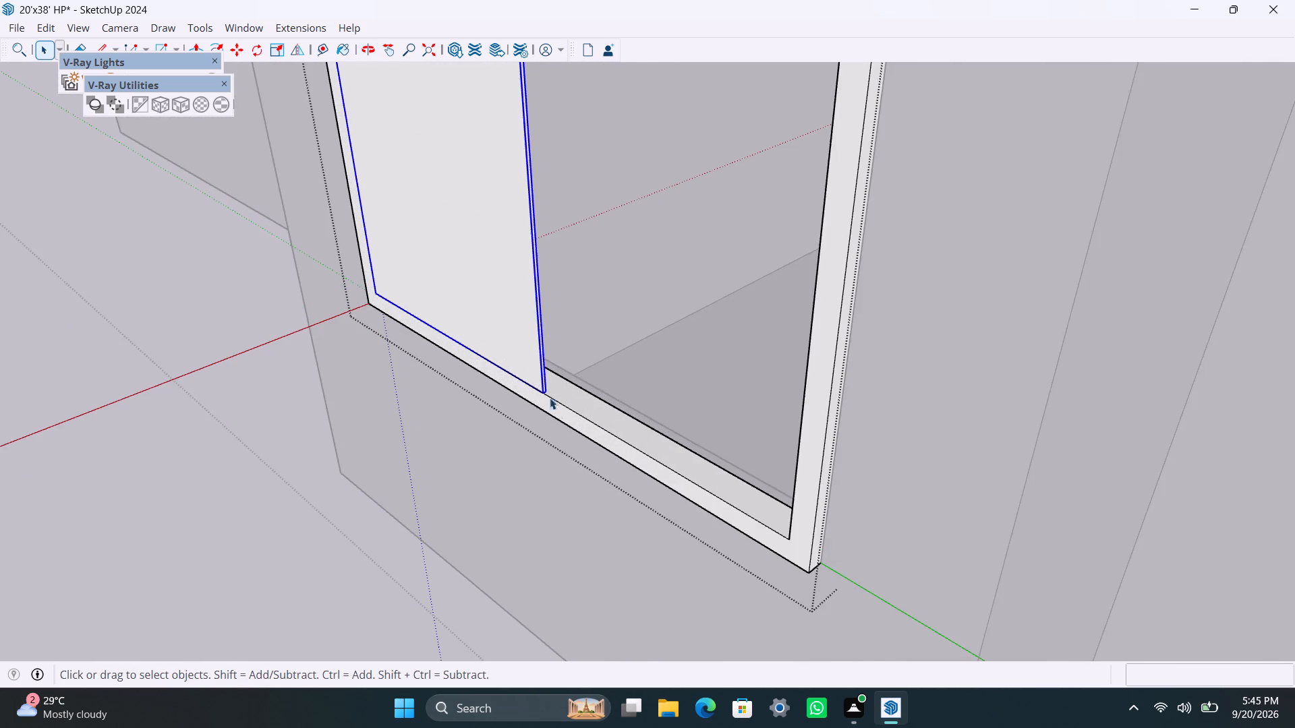
scroll(554, 411, "up", 6)
key("m")
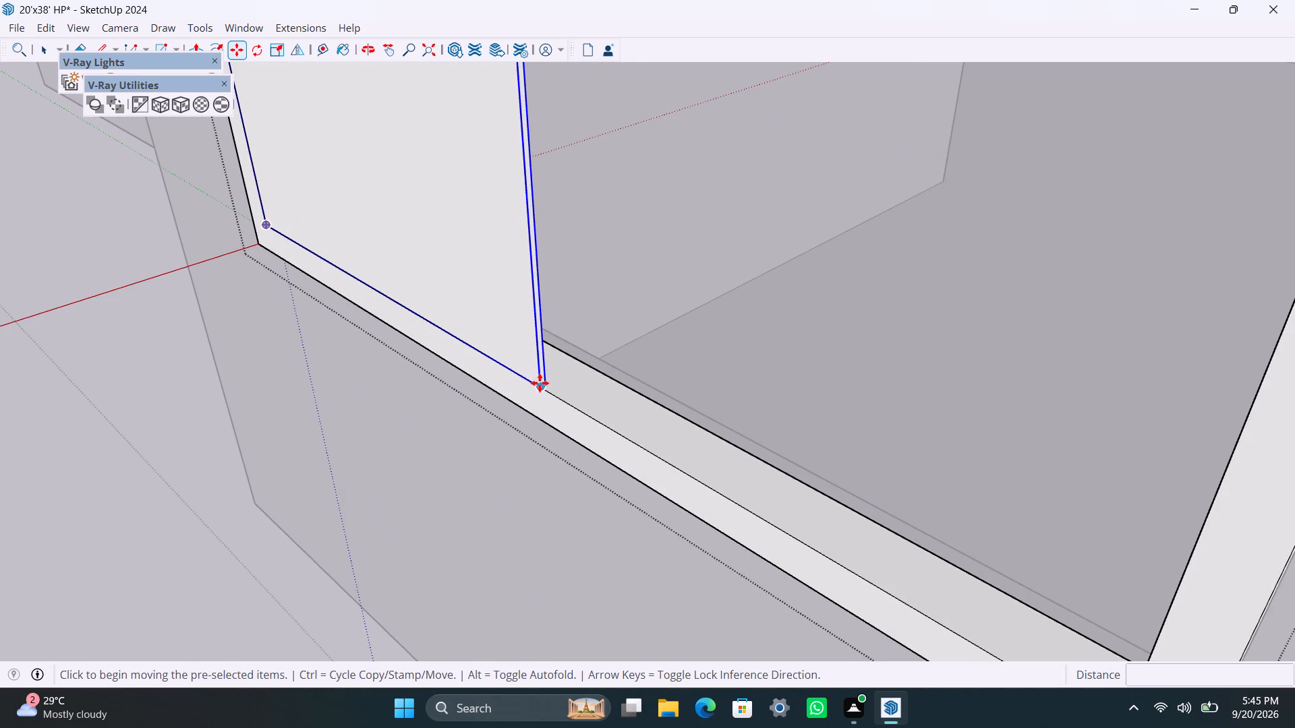
left_click(540, 383)
left_click(556, 369)
Copy the pane about 2' 4" sideways to the frame's inner corner, covering the other half of the bay window.
scroll(534, 368, "down", 20)
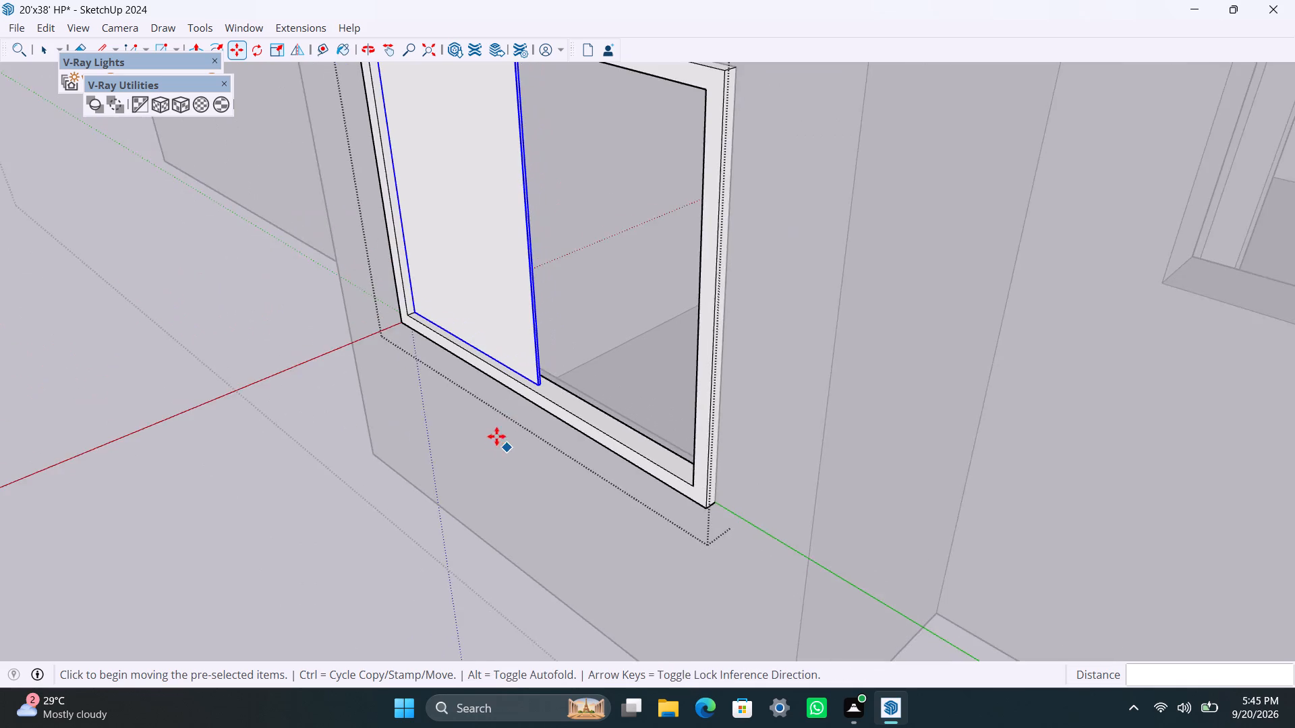
scroll(496, 436, "down", 4)
middle_click_drag(477, 557, 567, 547)
scroll(479, 446, "up", 5)
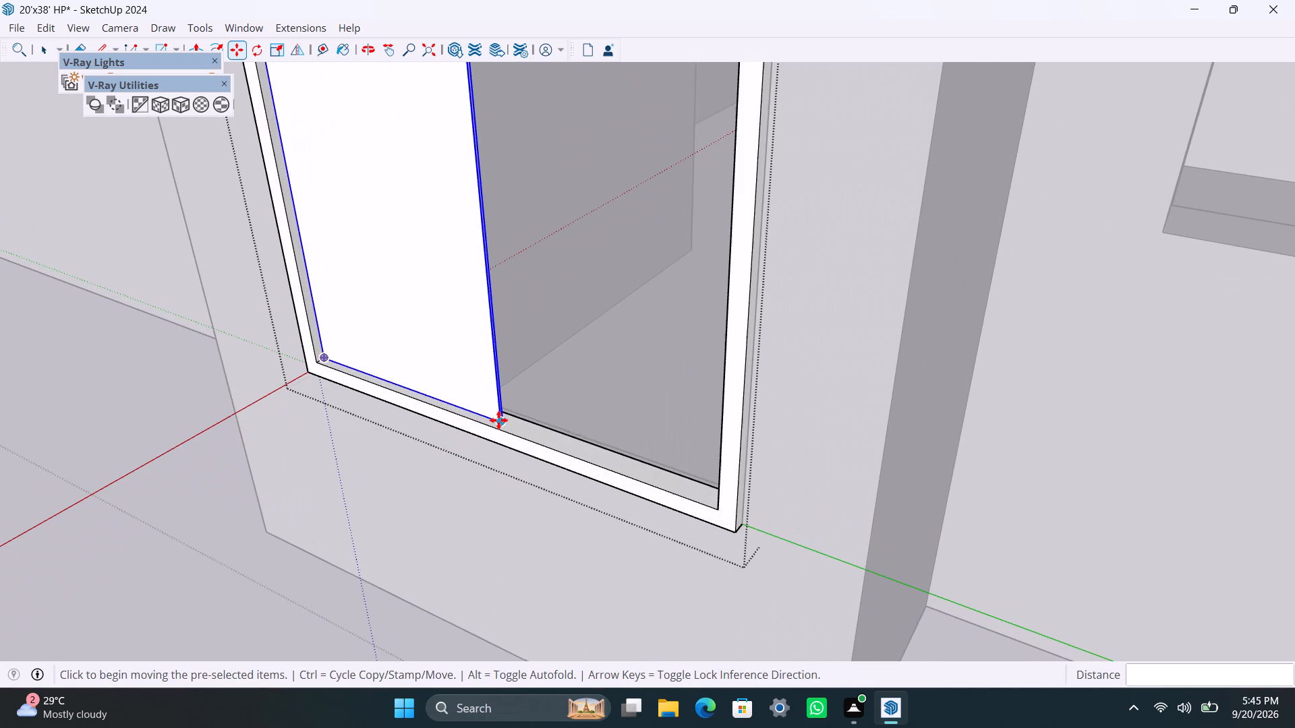
left_click(498, 420)
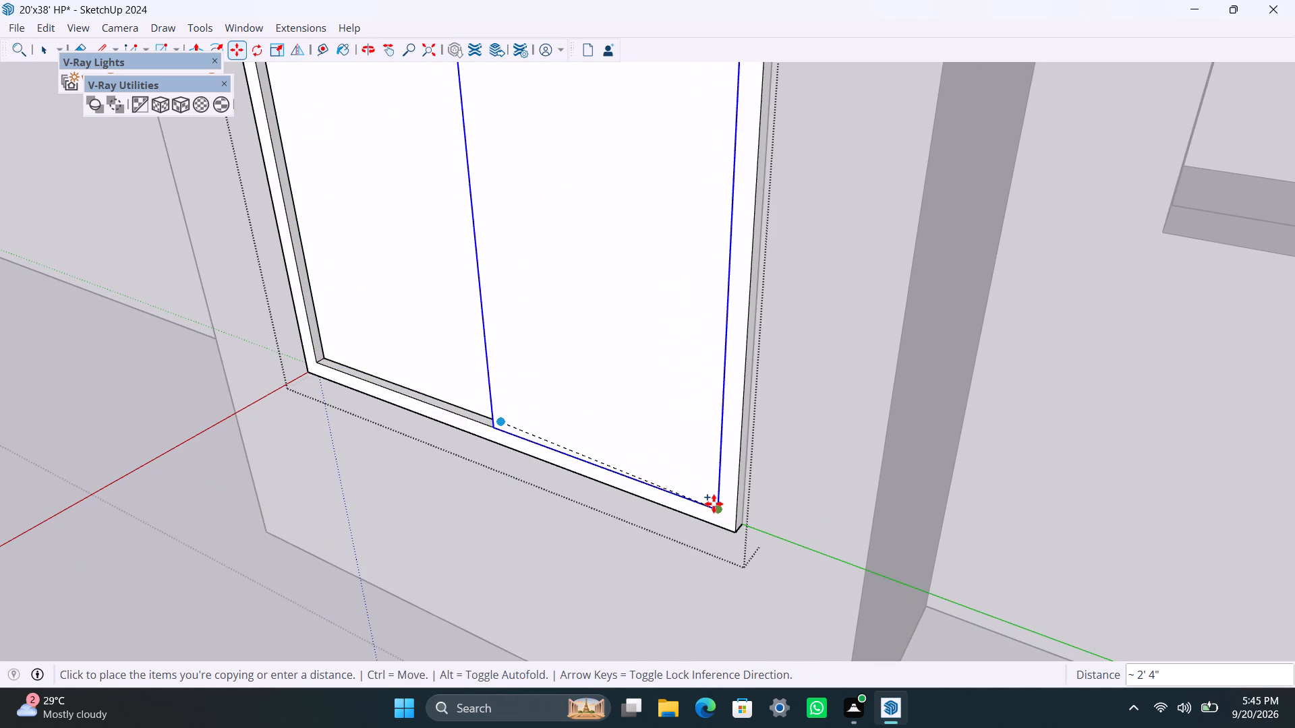
left_click(714, 504)
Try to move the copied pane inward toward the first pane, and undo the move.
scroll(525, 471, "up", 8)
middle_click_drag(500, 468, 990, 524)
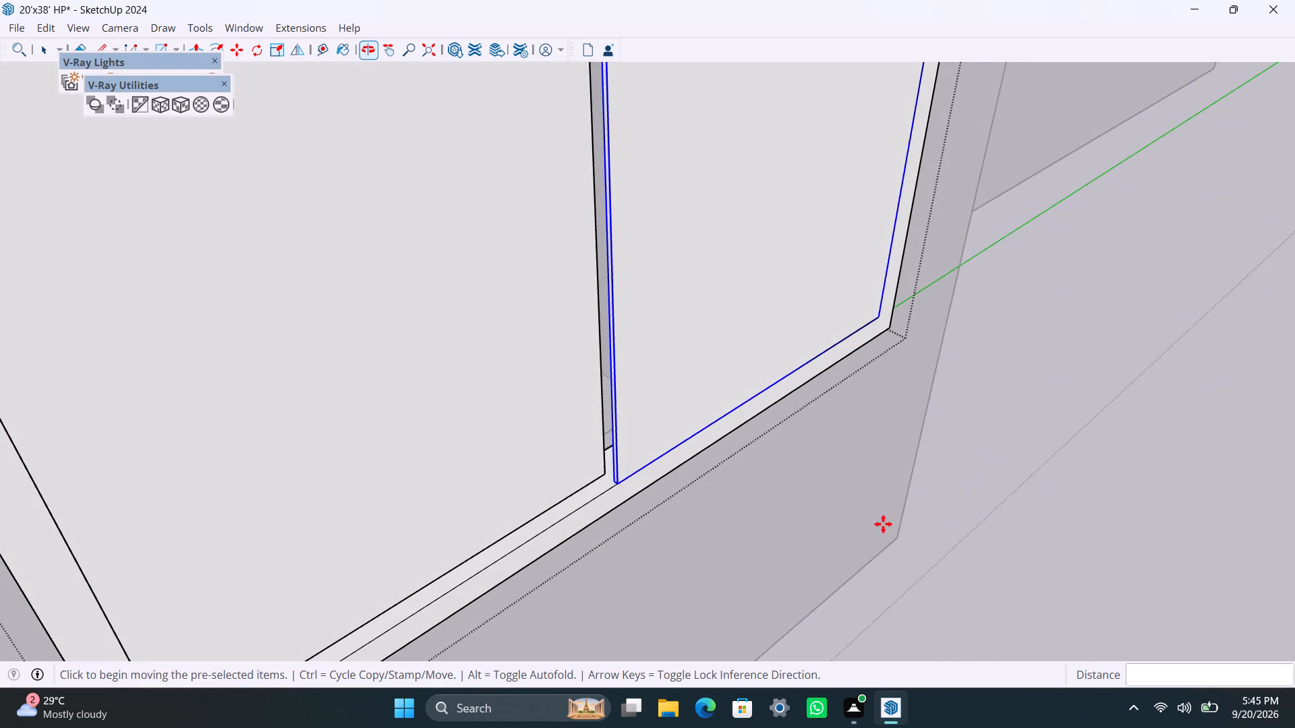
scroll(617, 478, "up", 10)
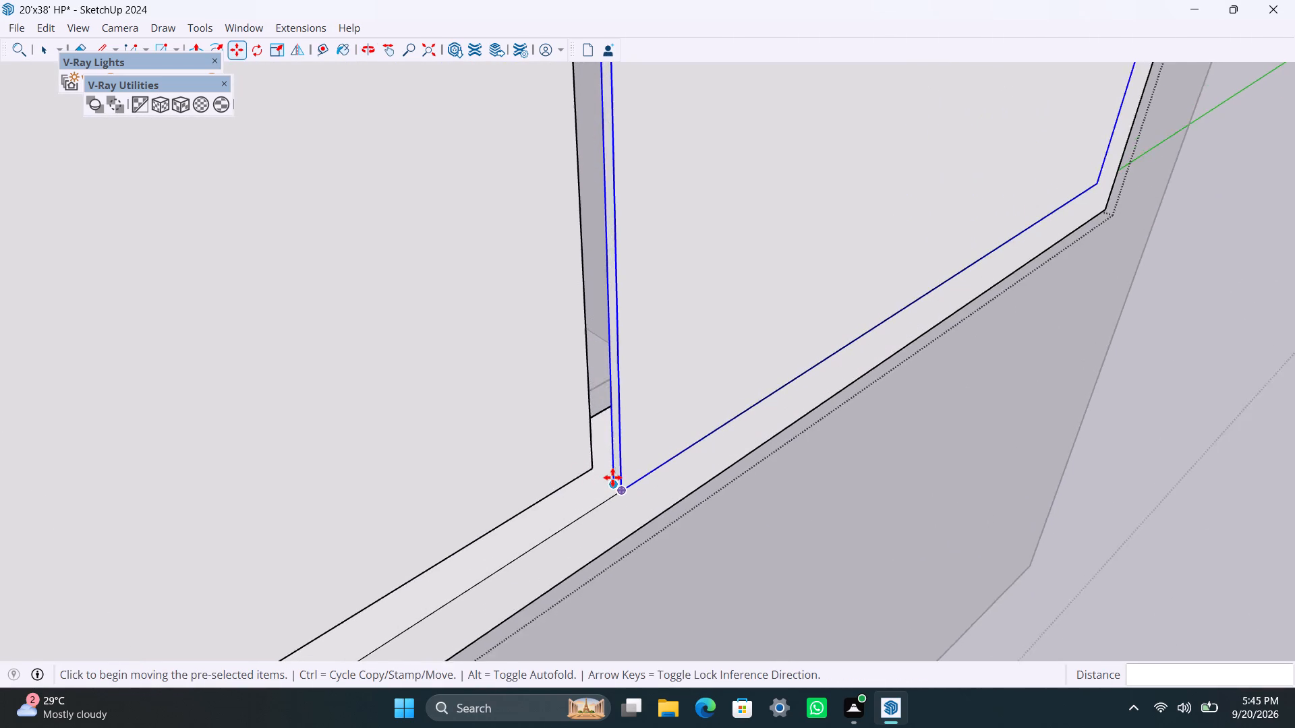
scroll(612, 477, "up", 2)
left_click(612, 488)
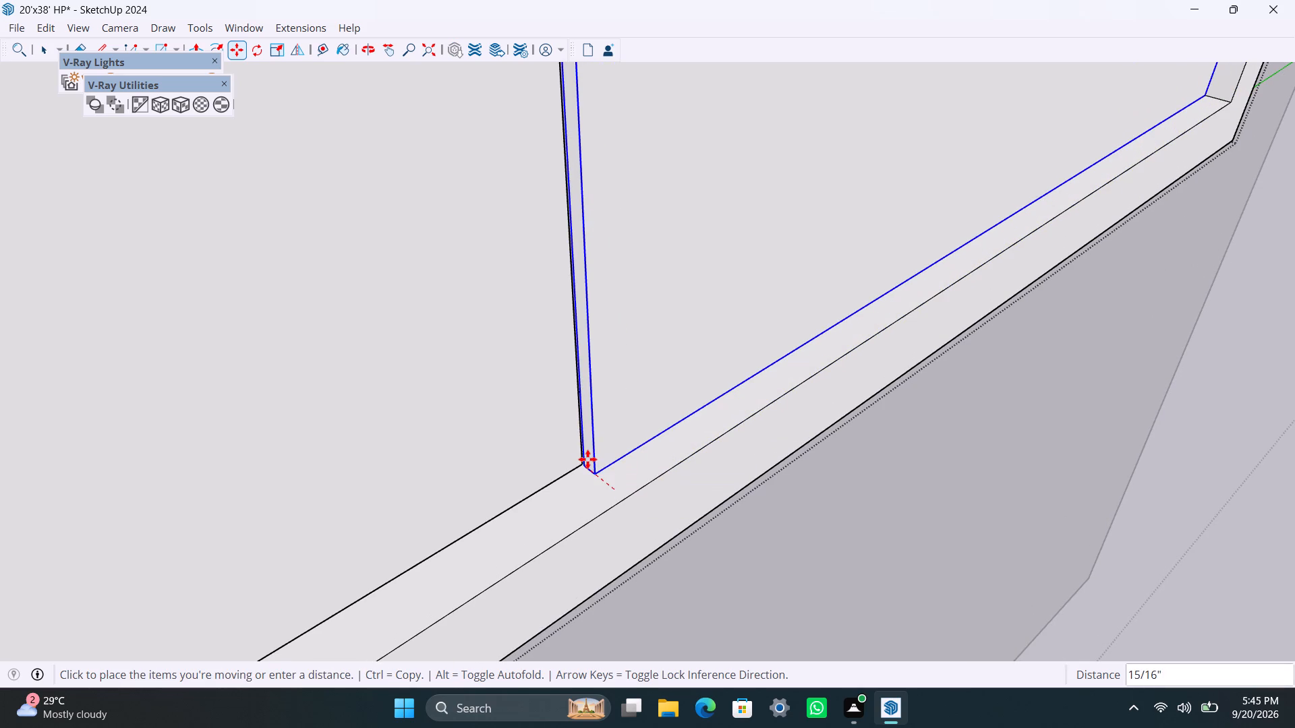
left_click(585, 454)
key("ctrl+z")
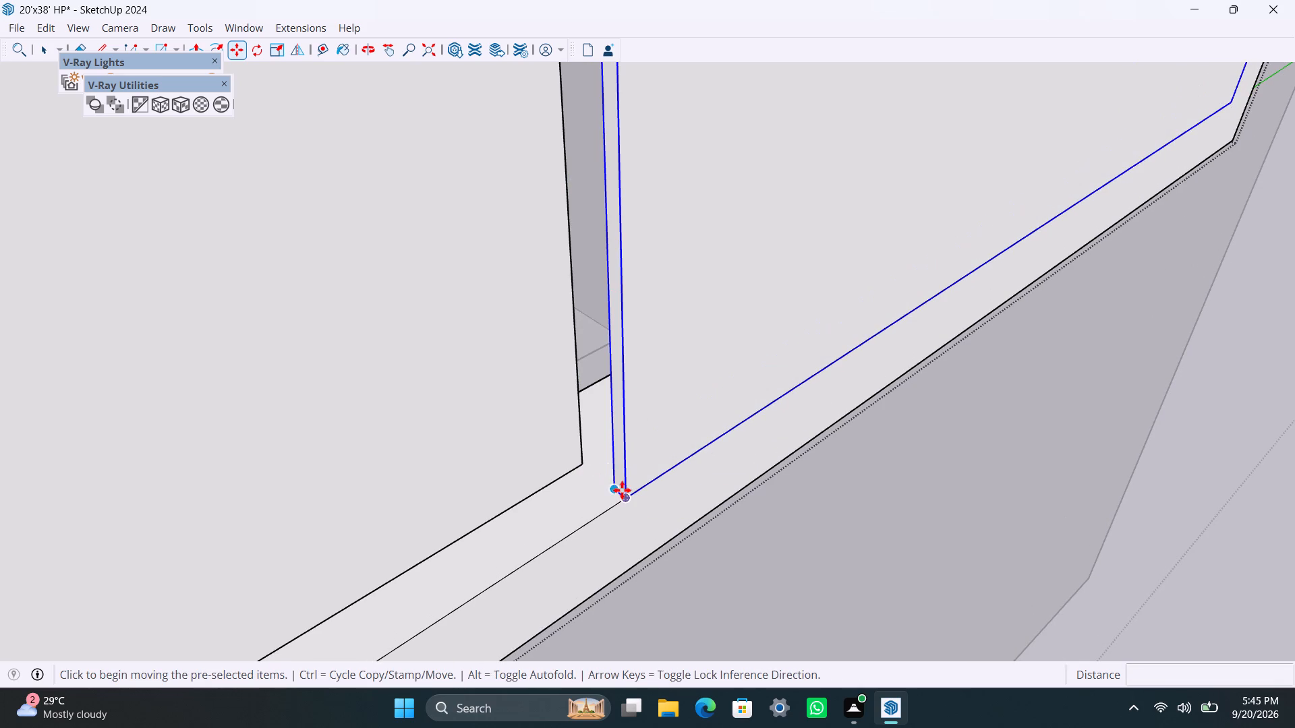
Move the copied pane by its back lower corner onto the first pane's lower corner, and leave the window's group.
left_click(612, 490)
left_click(582, 464)
scroll(598, 391, "down", 20)
scroll(598, 391, "down", 20)
scroll(598, 391, "down", 9)
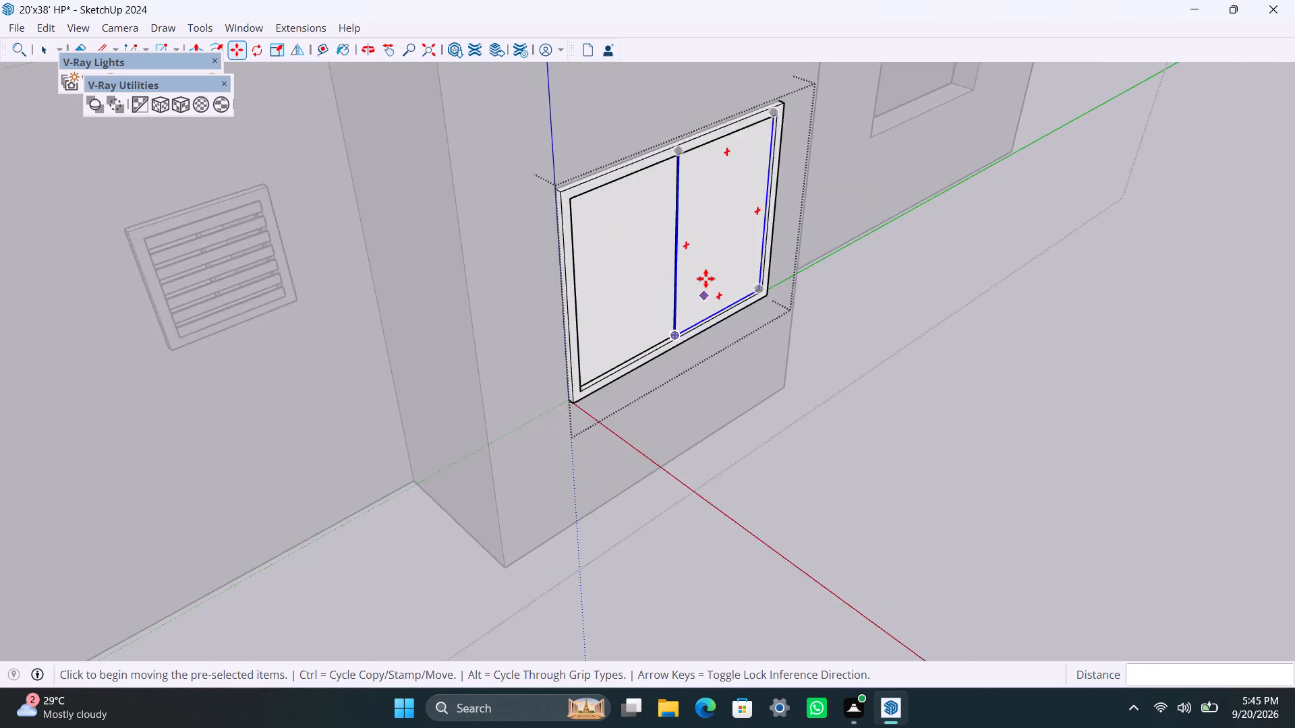
scroll(706, 278, "down", 3)
key("space")
left_click(896, 394)
scroll(900, 365, "down", 3)
Draw a rectangle over the small square opening beside the projecting bay and group it with its edges.
middle_click_drag(888, 385, 496, 411)
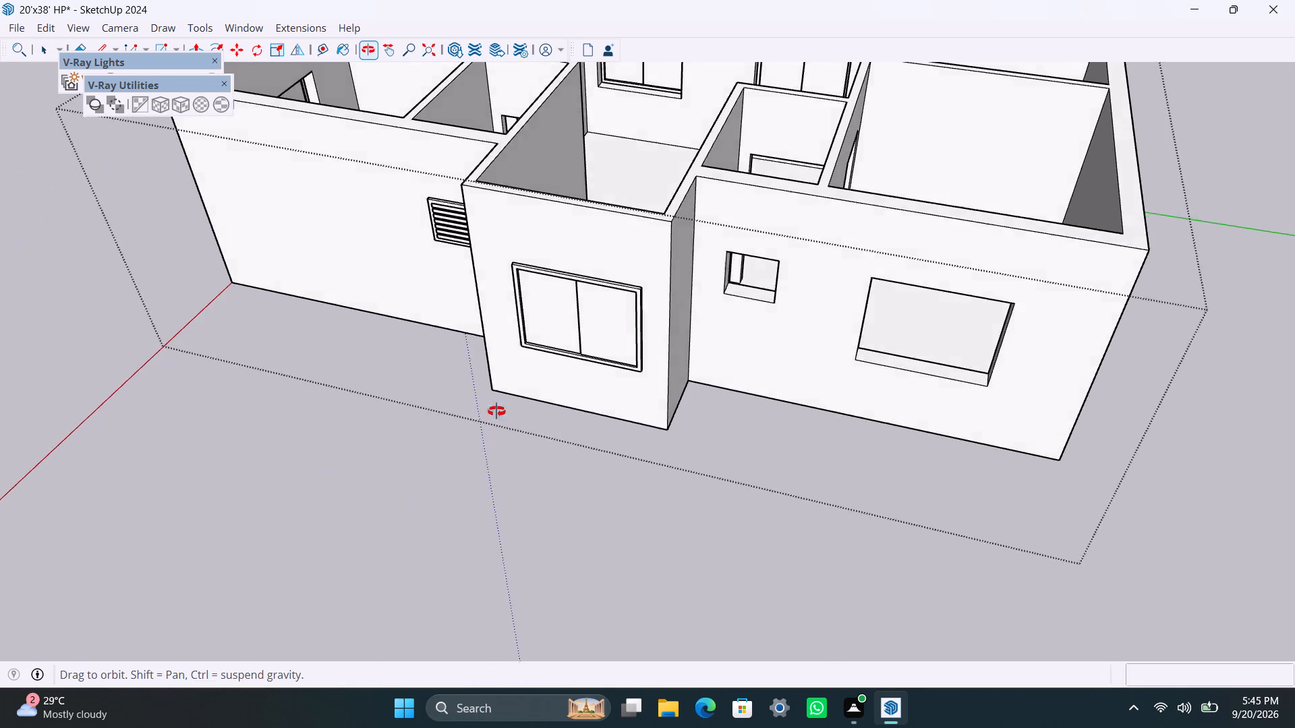
middle_click_drag(496, 411, 590, 363)
scroll(778, 315, "up", 2)
middle_click_drag(751, 326, 688, 395, "shift")
scroll(685, 352, "up", 3)
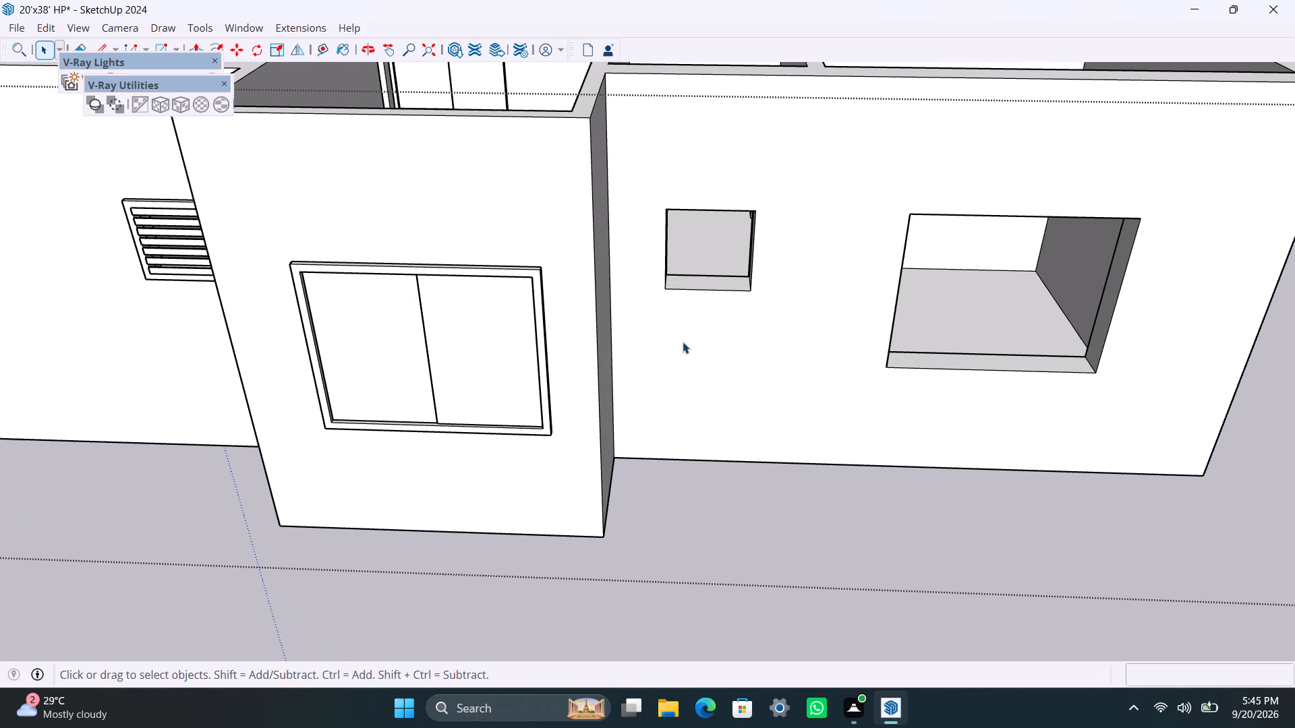
key("r")
left_click(664, 211)
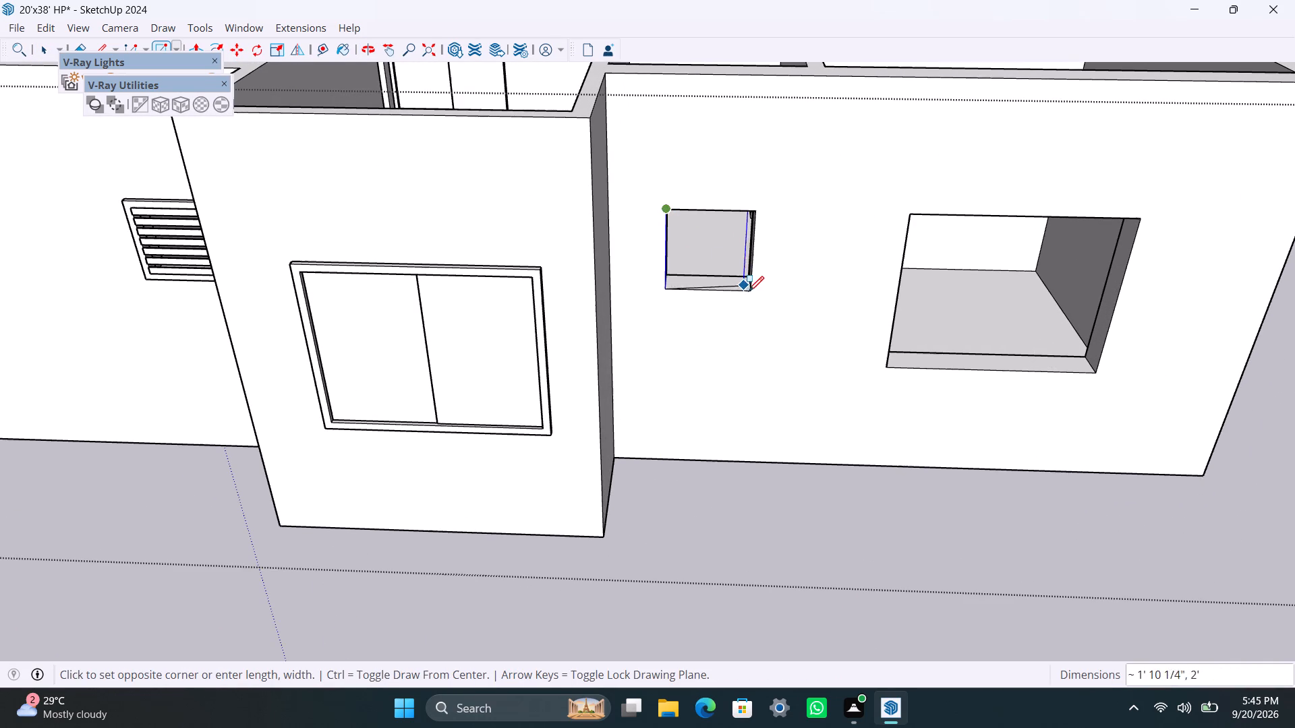
left_click(750, 291)
key("space")
double_click(710, 252)
right_click(709, 252)
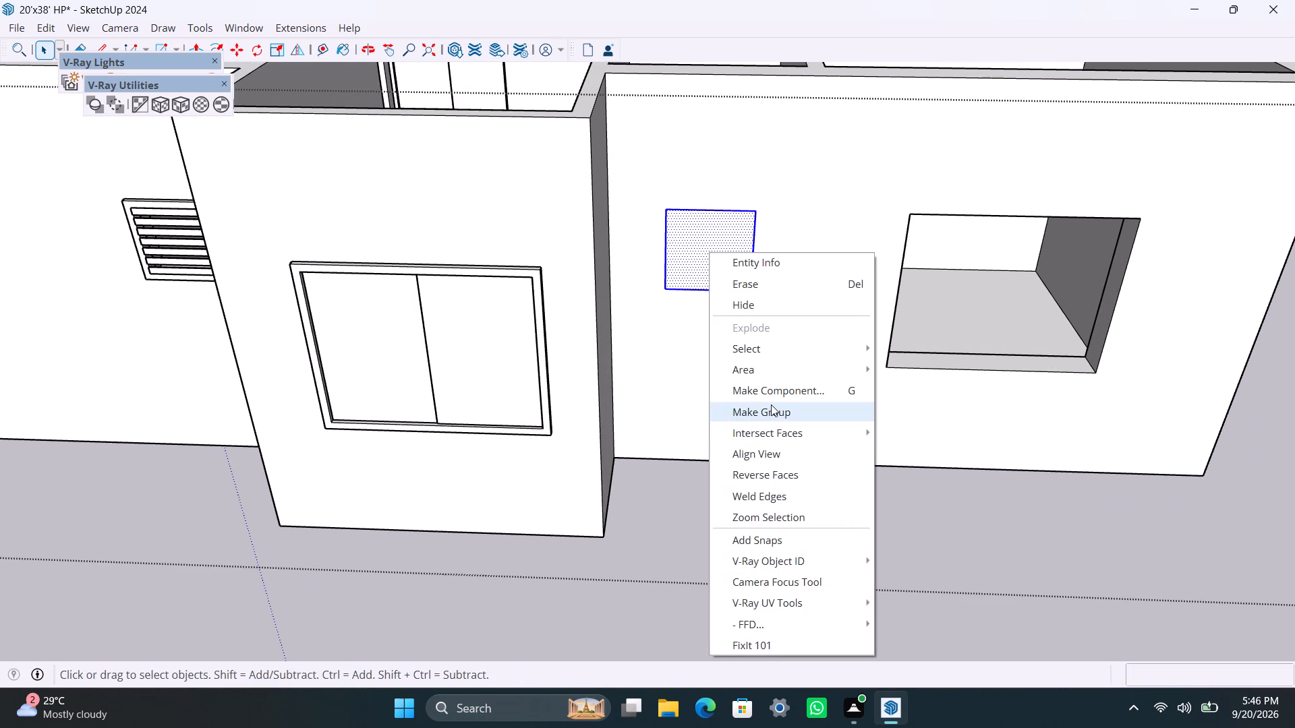
left_click(771, 404)
Open the small opening's new group, offset its outline 2" inward, and delete the inner face.
triple_click(687, 270)
key("f")
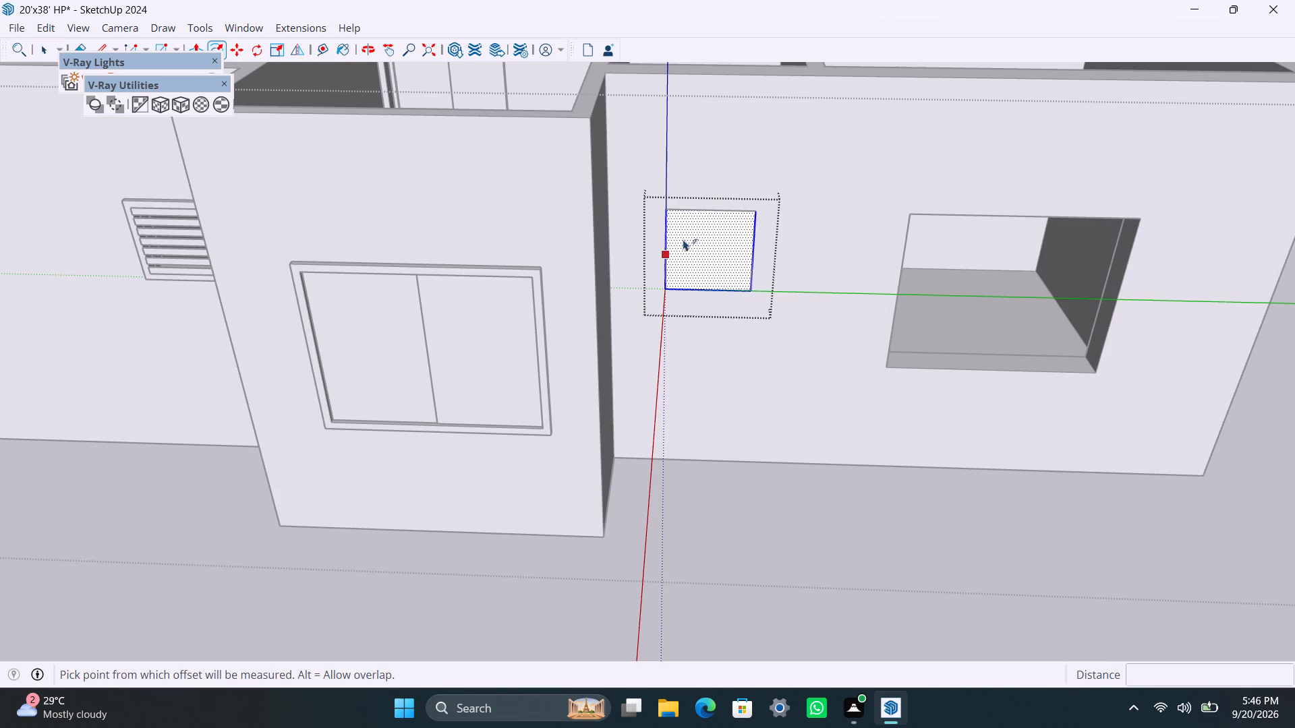
left_click(681, 236)
type("2\"")
key("Return")
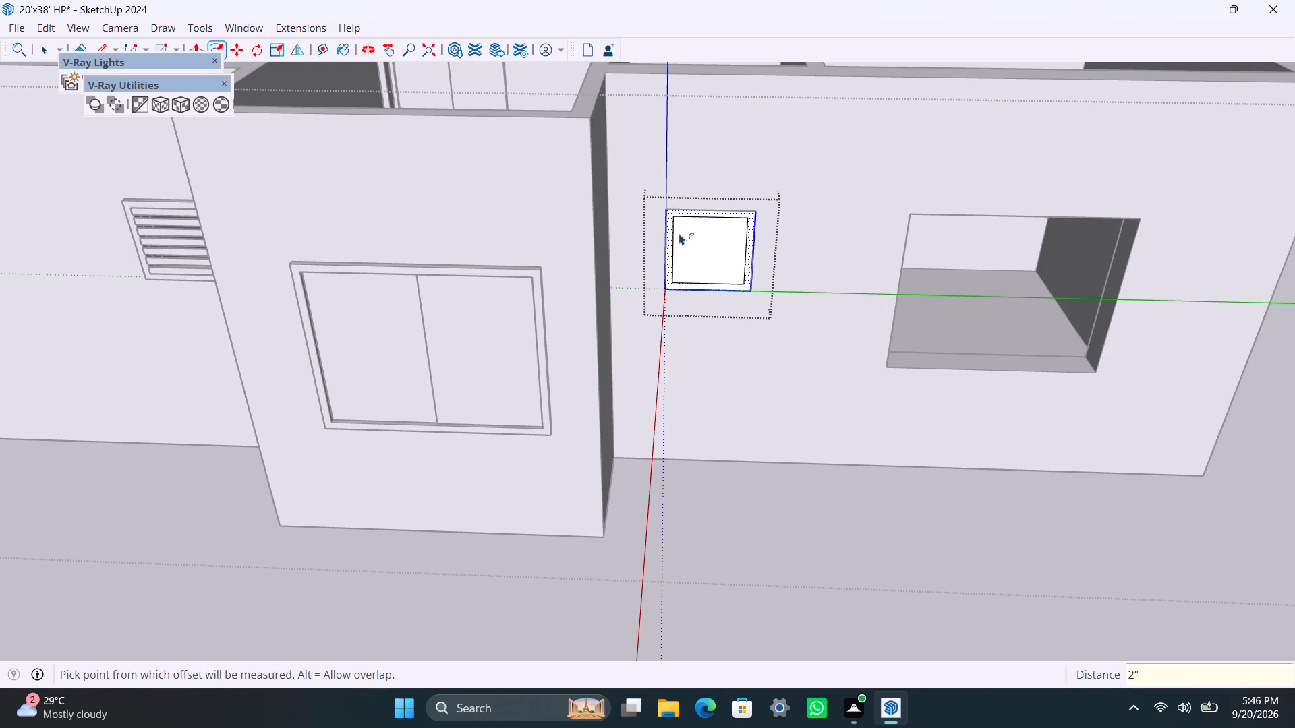
key("space")
left_click(700, 246)
key("Delete")
Push/pull the small opening's frame face 1.5" into the wall and another 1.5" outward.
scroll(672, 270, "up", 4)
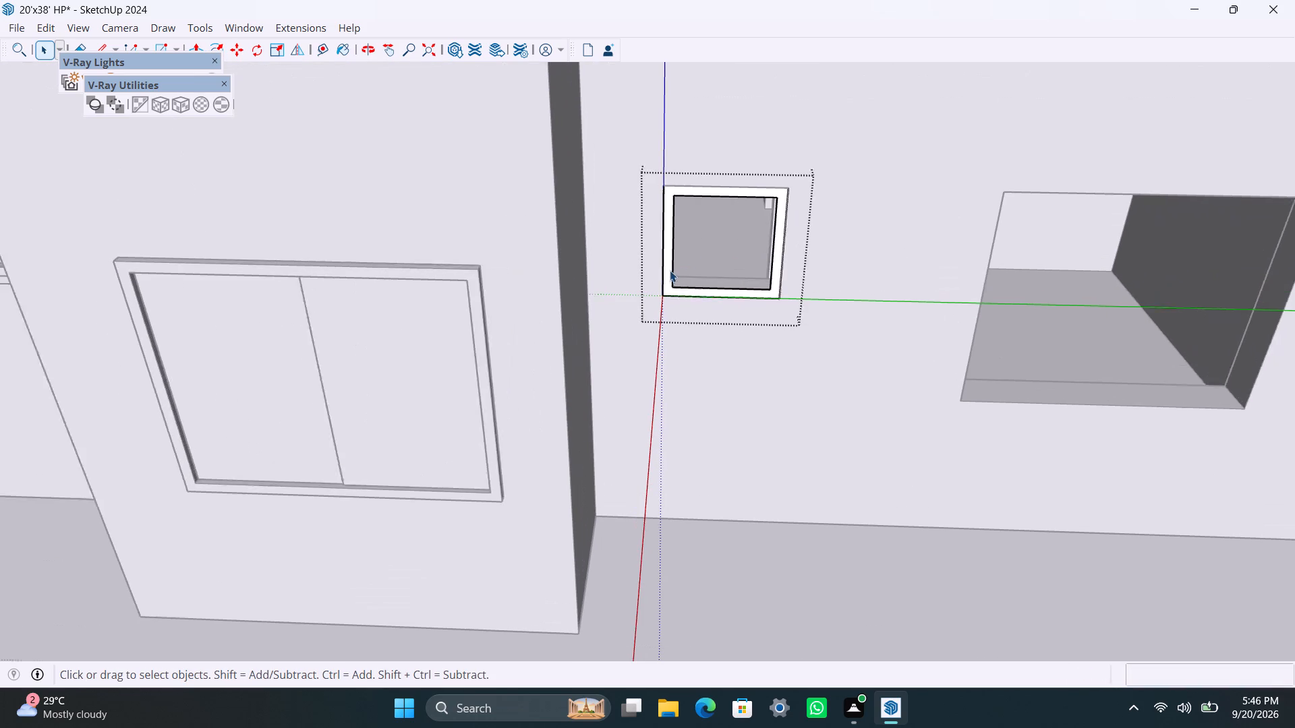
left_click(668, 254)
key("p")
left_click(668, 253)
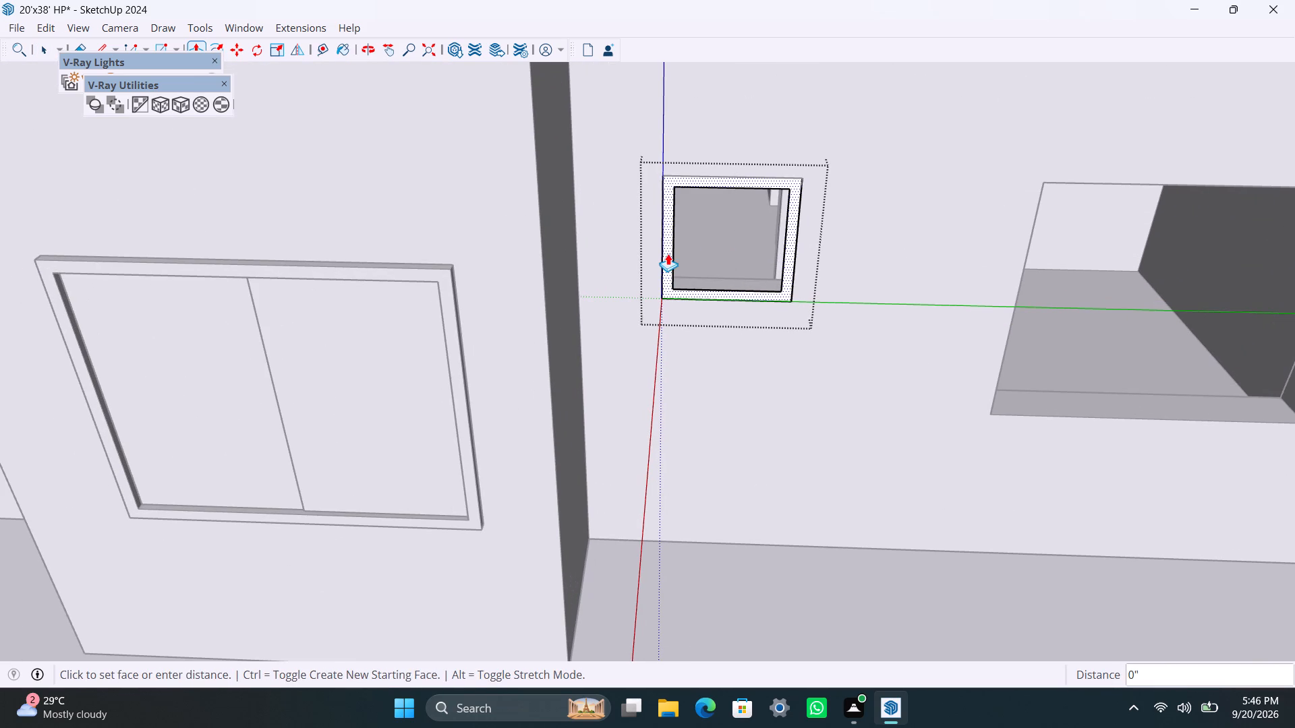
type("1.5\"")
key("Return")
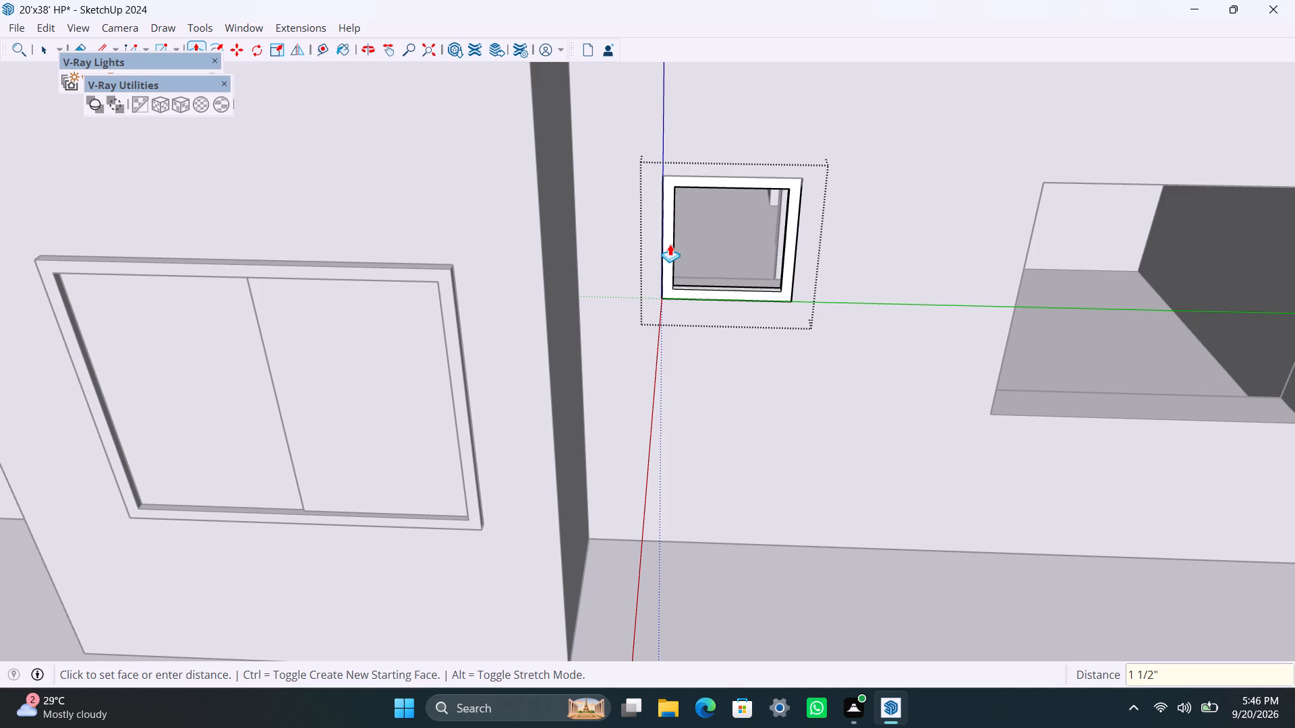
left_click(661, 270)
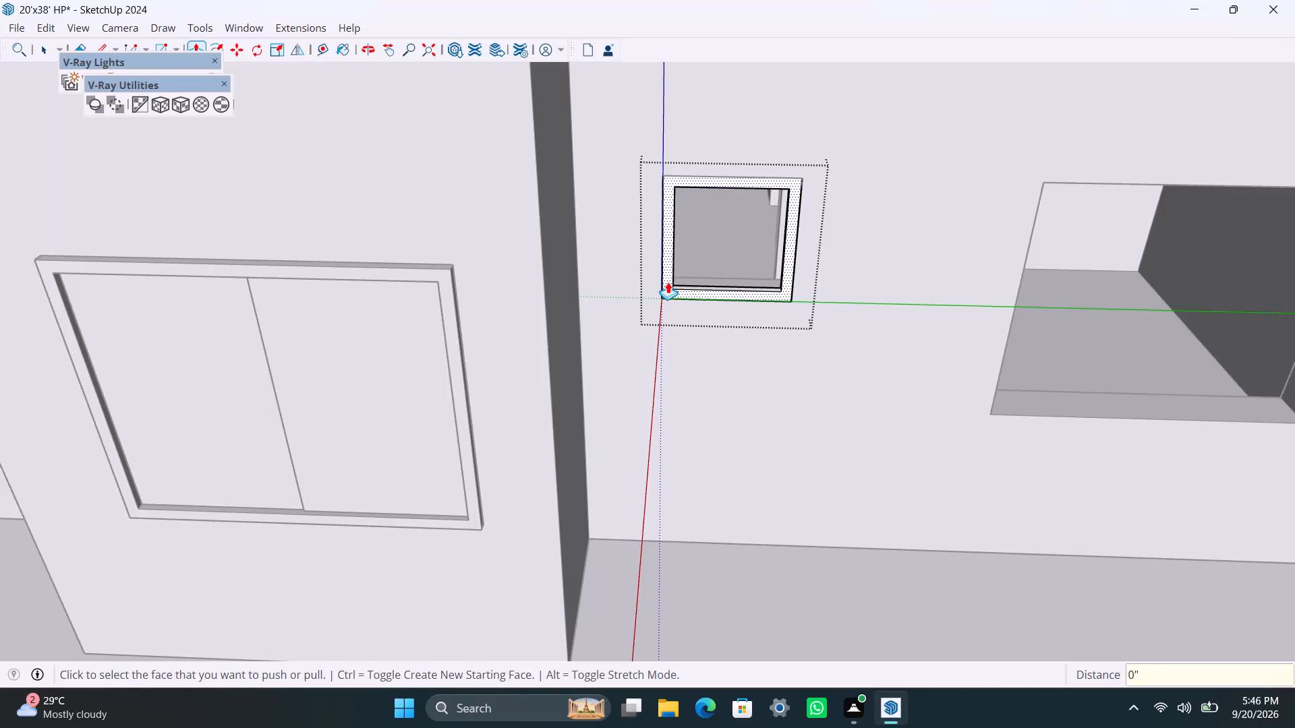
left_click(668, 282)
type("1.5\"")
key("Return")
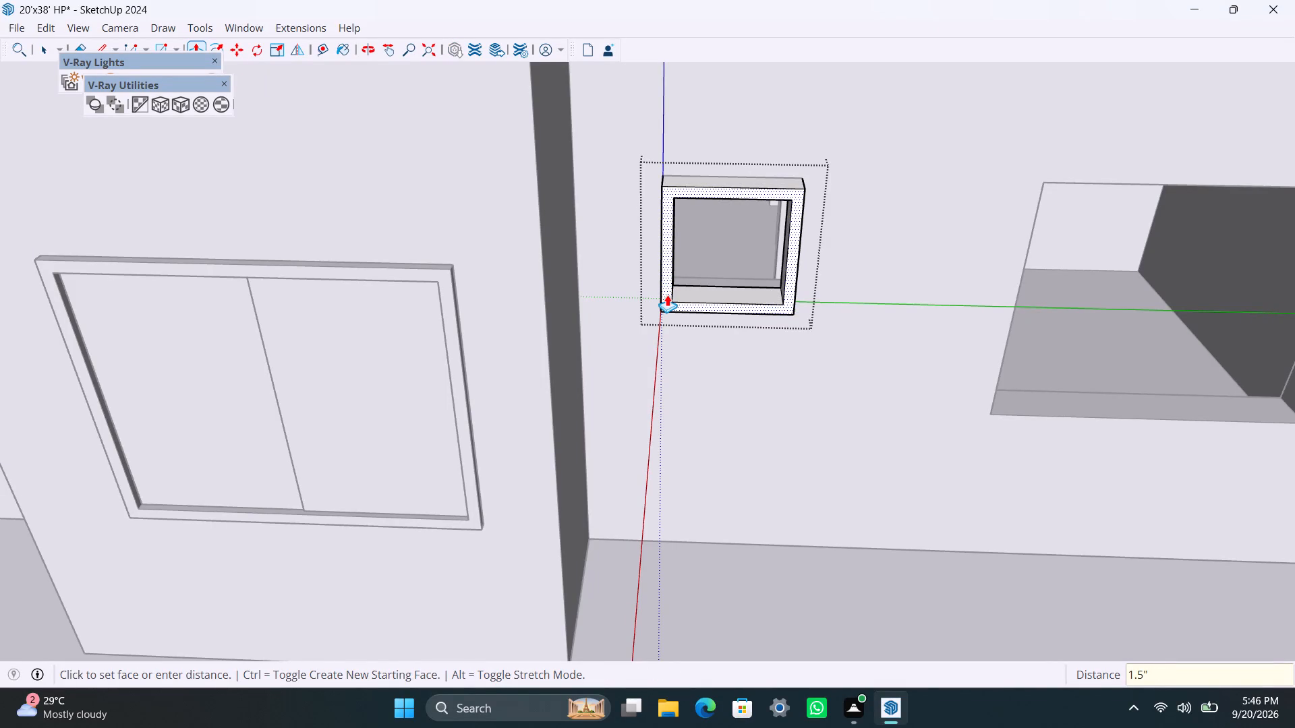
key("space")
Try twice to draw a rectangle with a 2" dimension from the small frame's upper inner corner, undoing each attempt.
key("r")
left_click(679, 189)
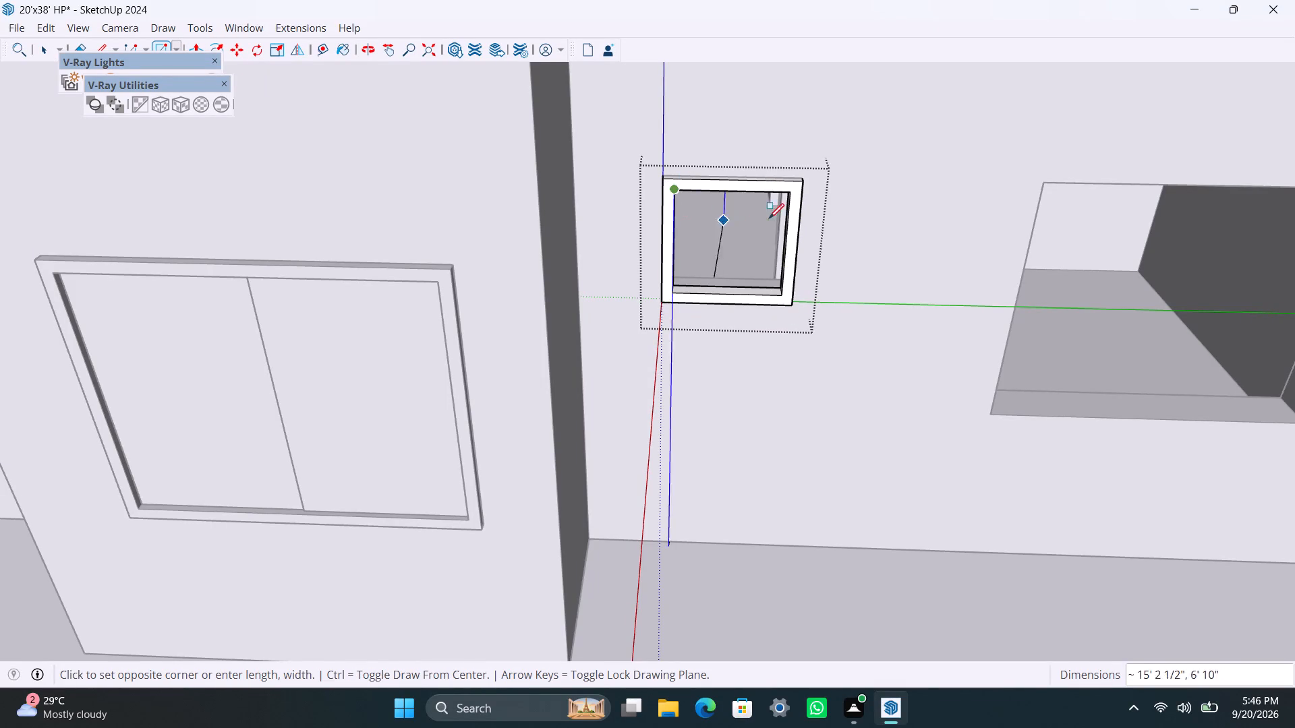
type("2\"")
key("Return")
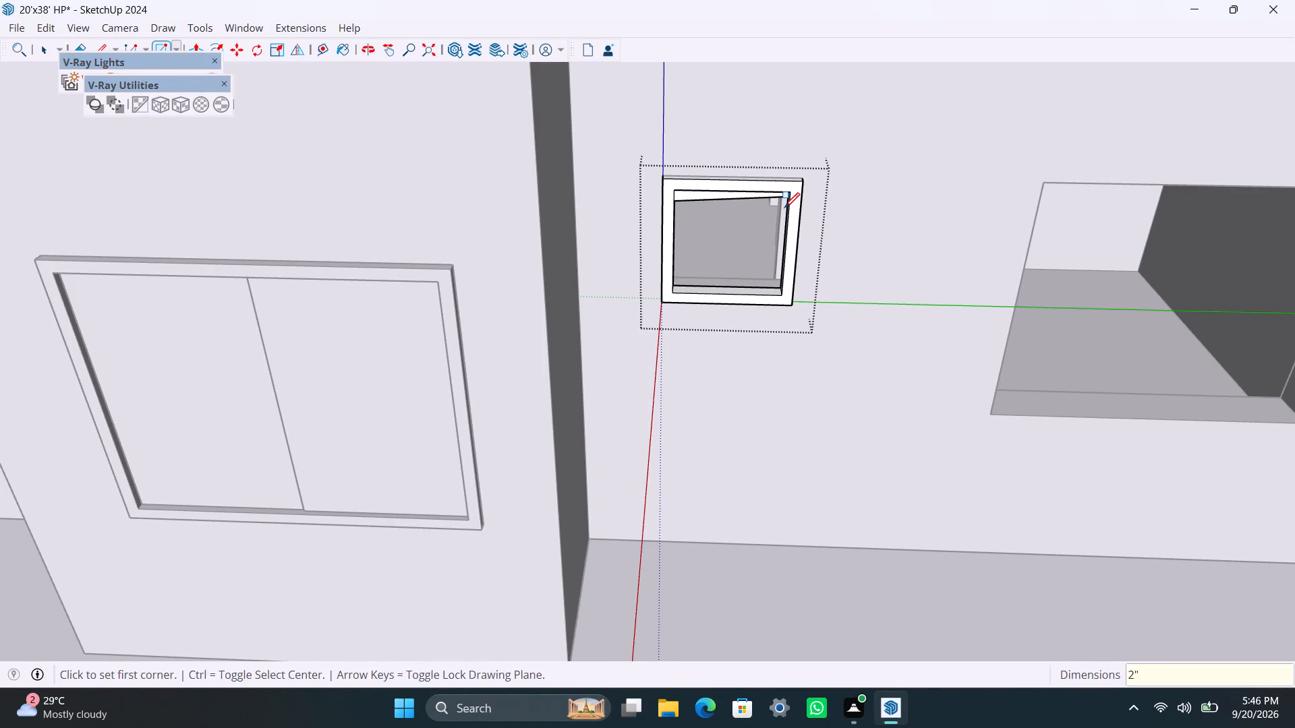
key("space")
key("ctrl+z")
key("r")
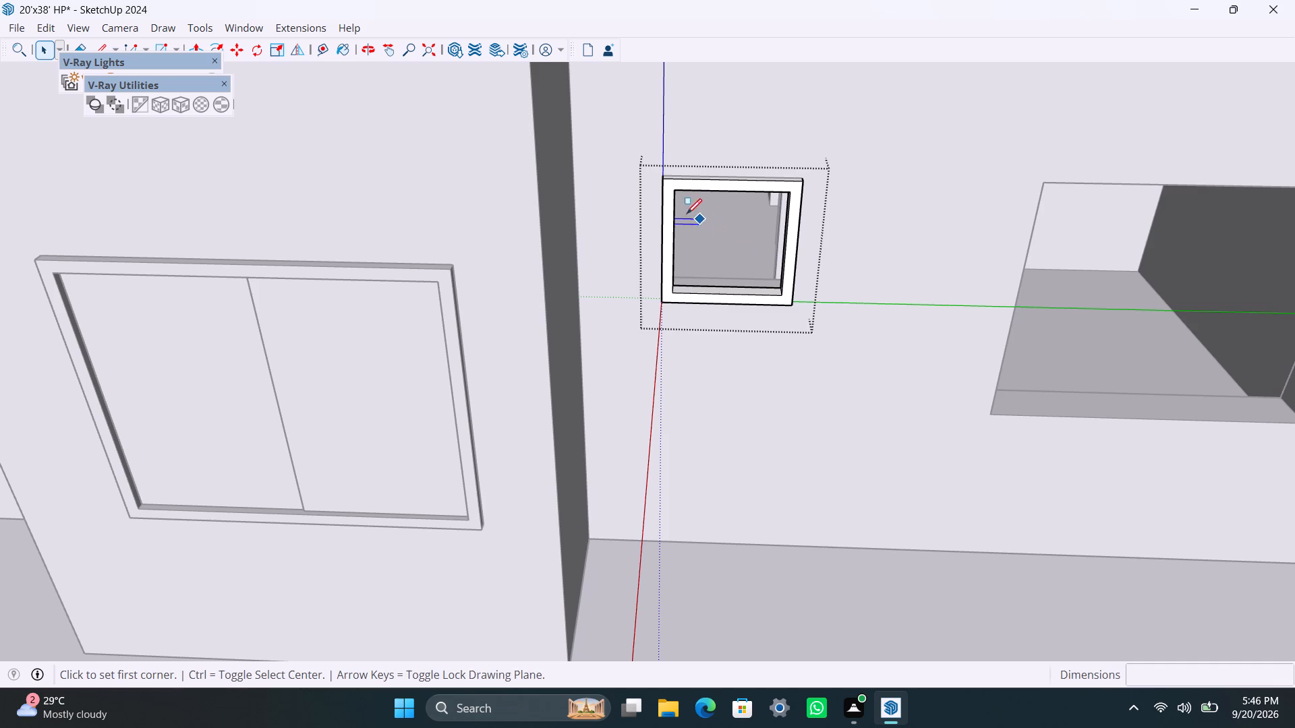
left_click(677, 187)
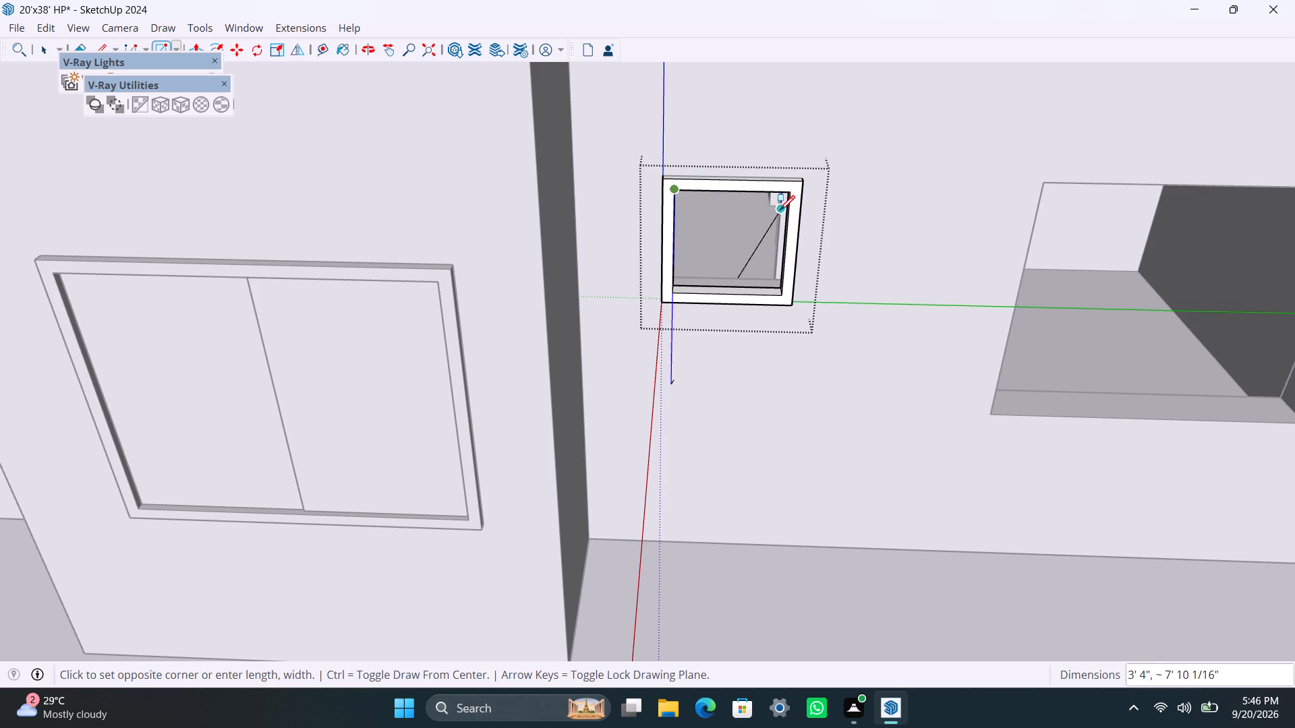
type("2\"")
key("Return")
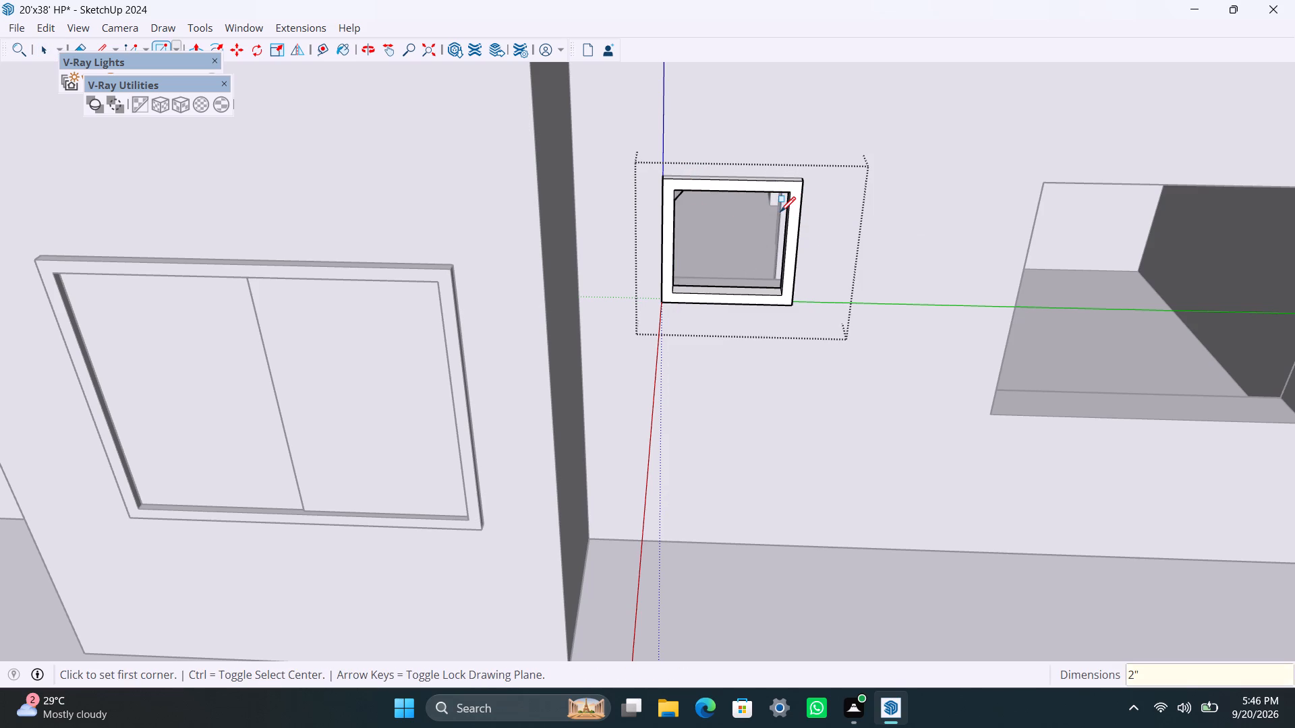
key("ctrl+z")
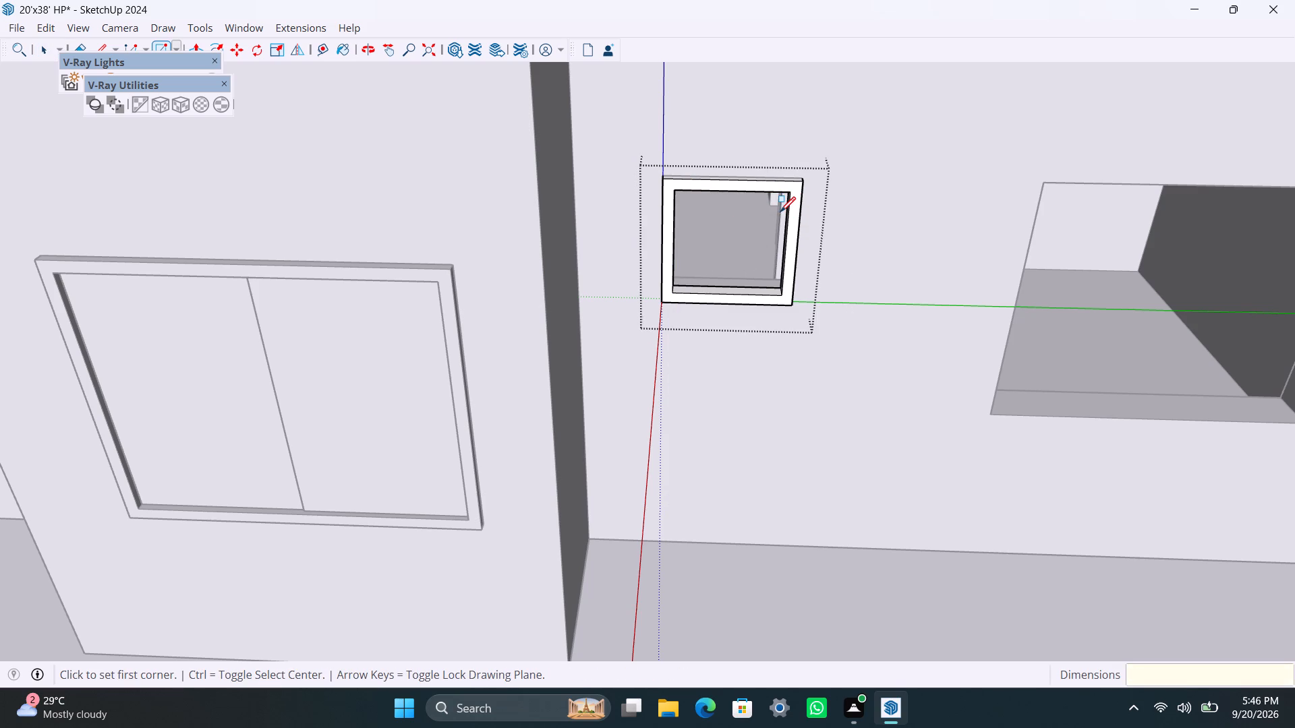
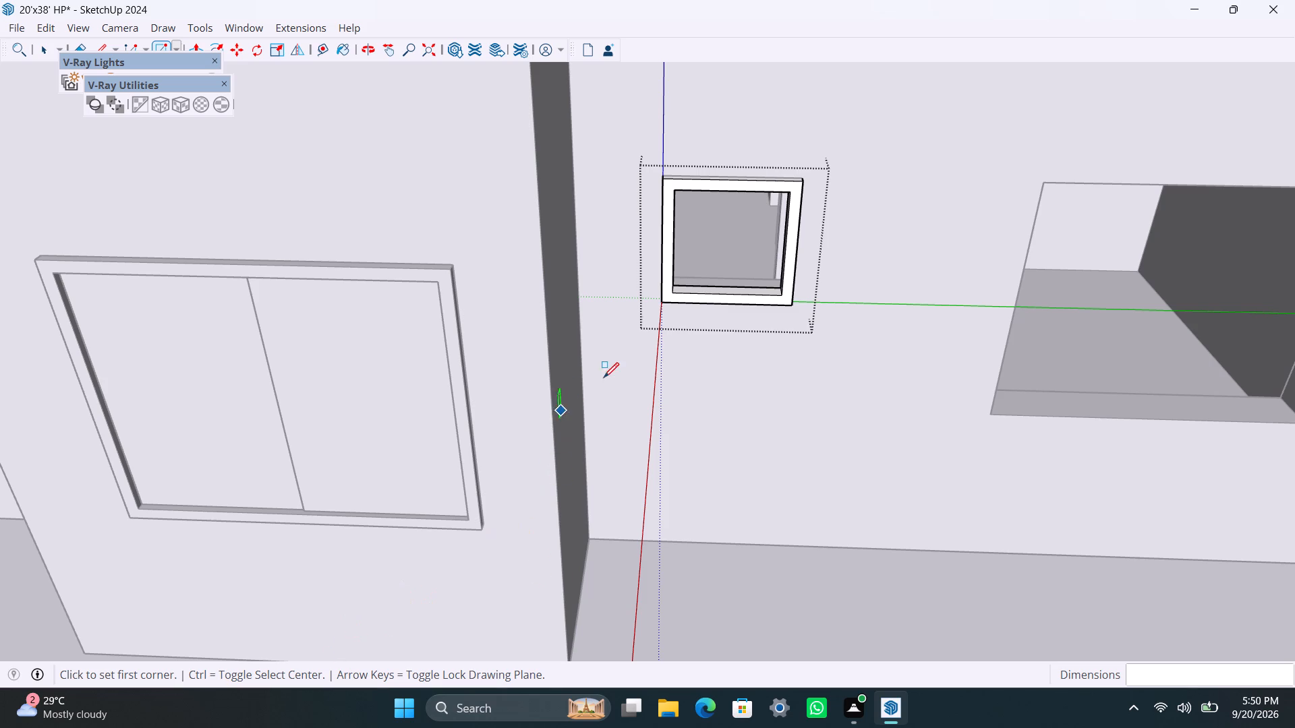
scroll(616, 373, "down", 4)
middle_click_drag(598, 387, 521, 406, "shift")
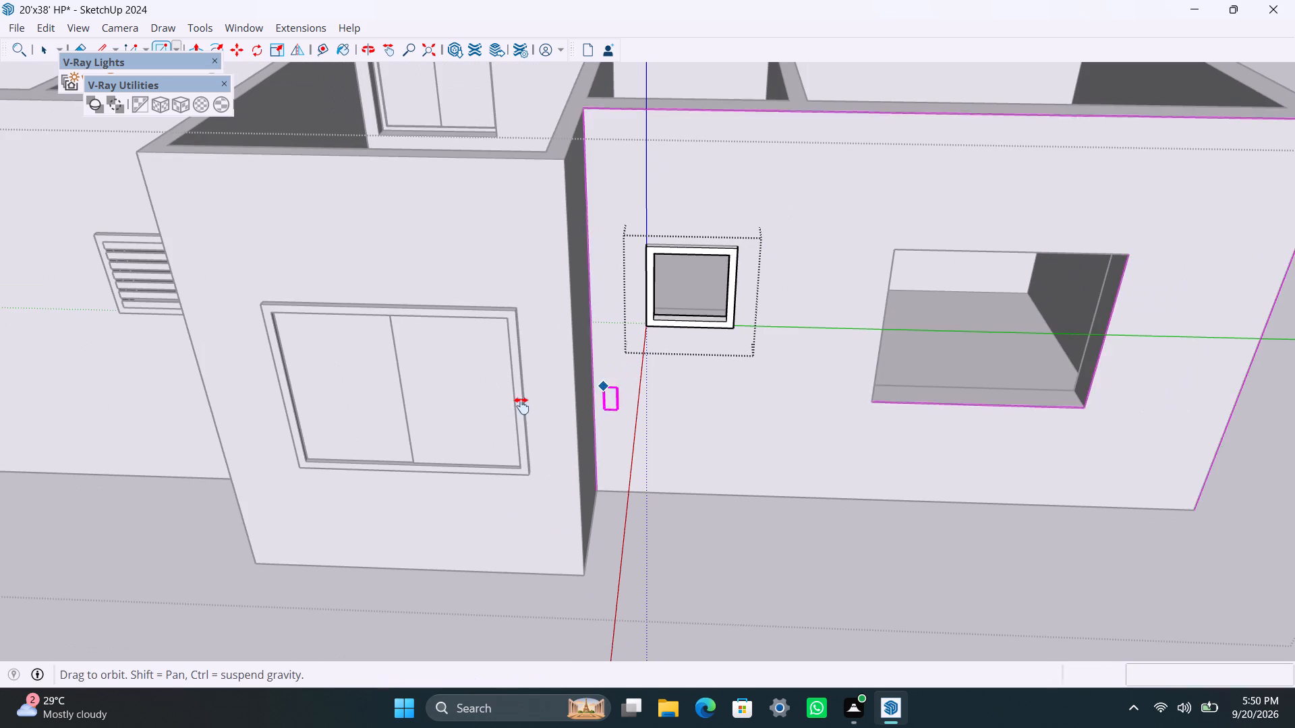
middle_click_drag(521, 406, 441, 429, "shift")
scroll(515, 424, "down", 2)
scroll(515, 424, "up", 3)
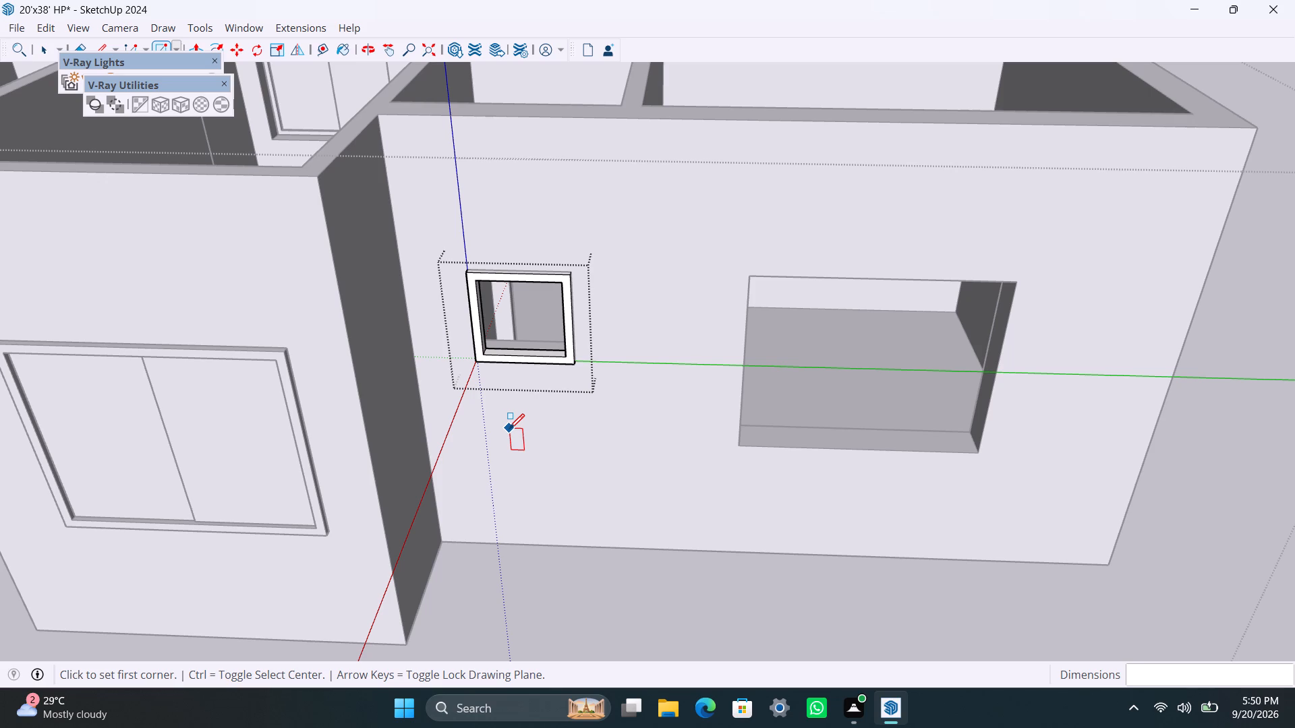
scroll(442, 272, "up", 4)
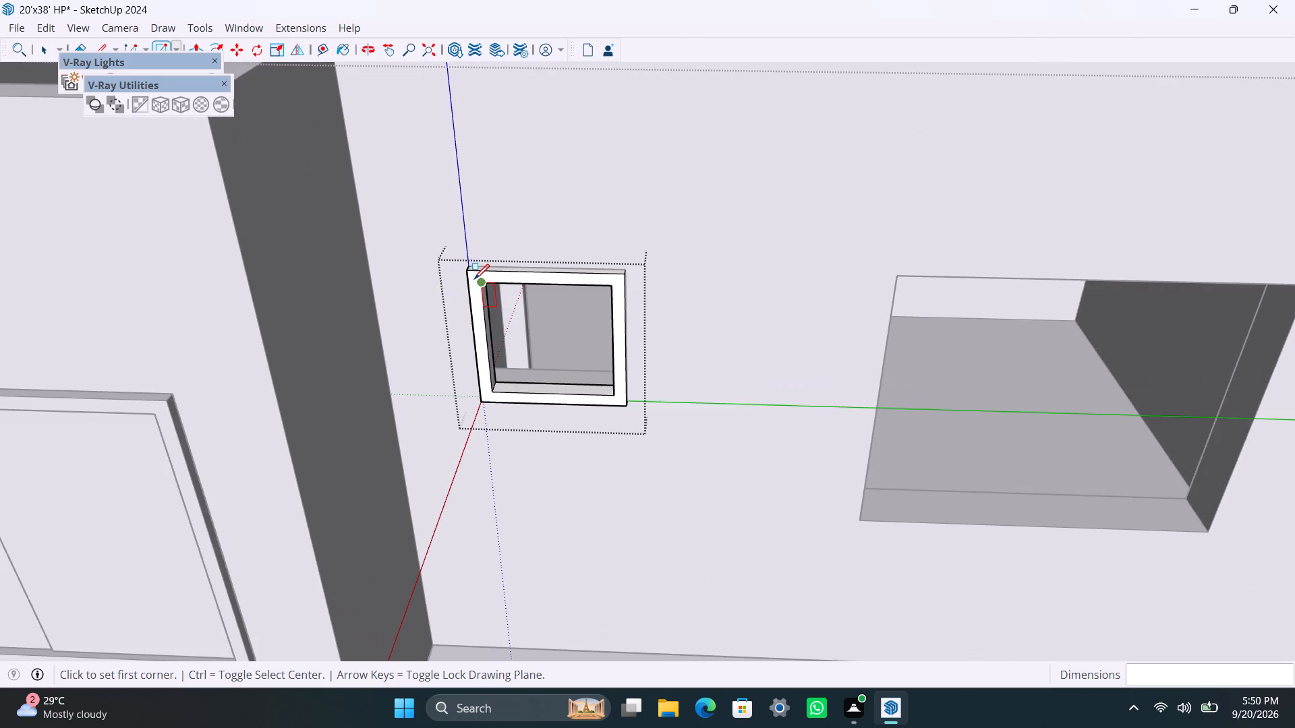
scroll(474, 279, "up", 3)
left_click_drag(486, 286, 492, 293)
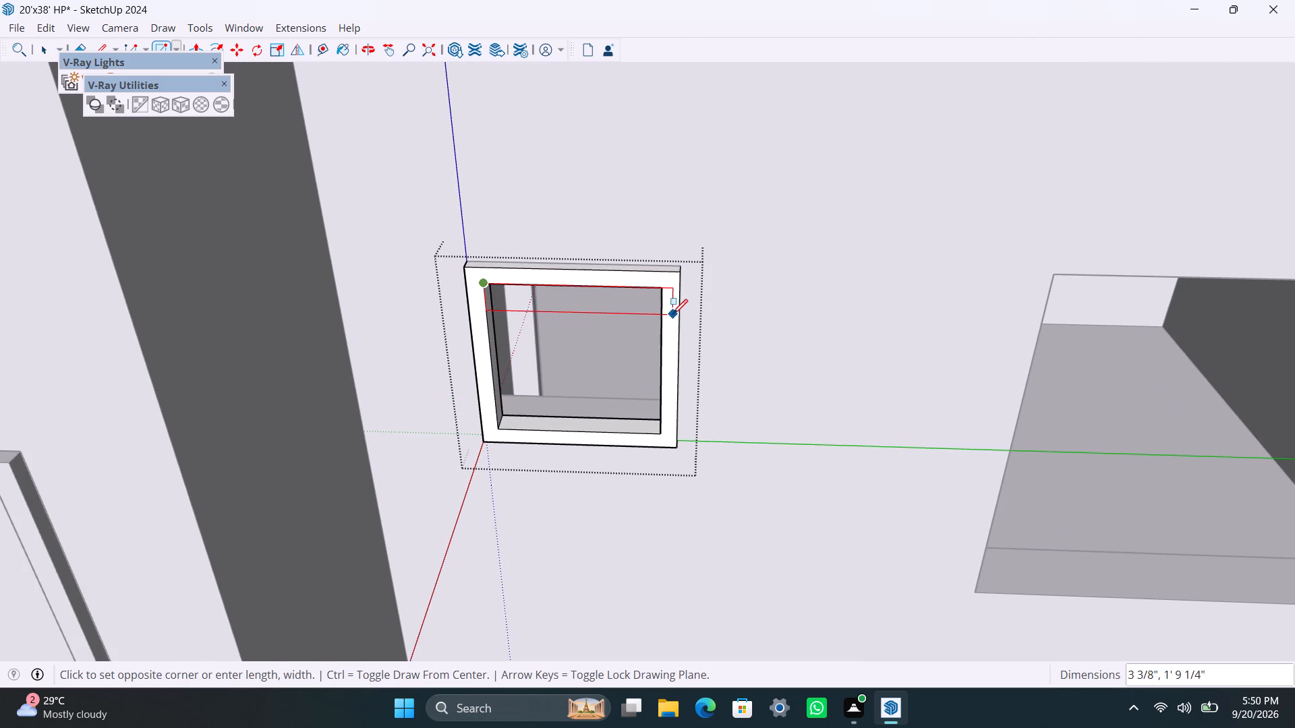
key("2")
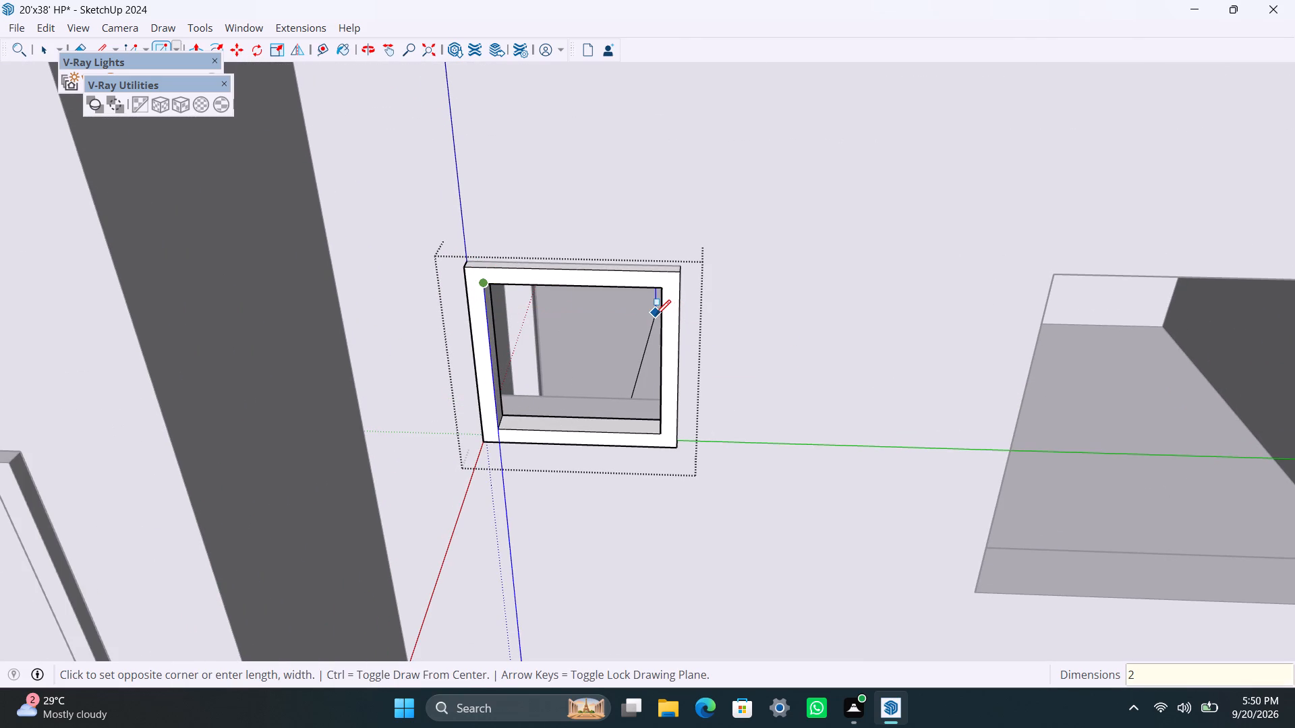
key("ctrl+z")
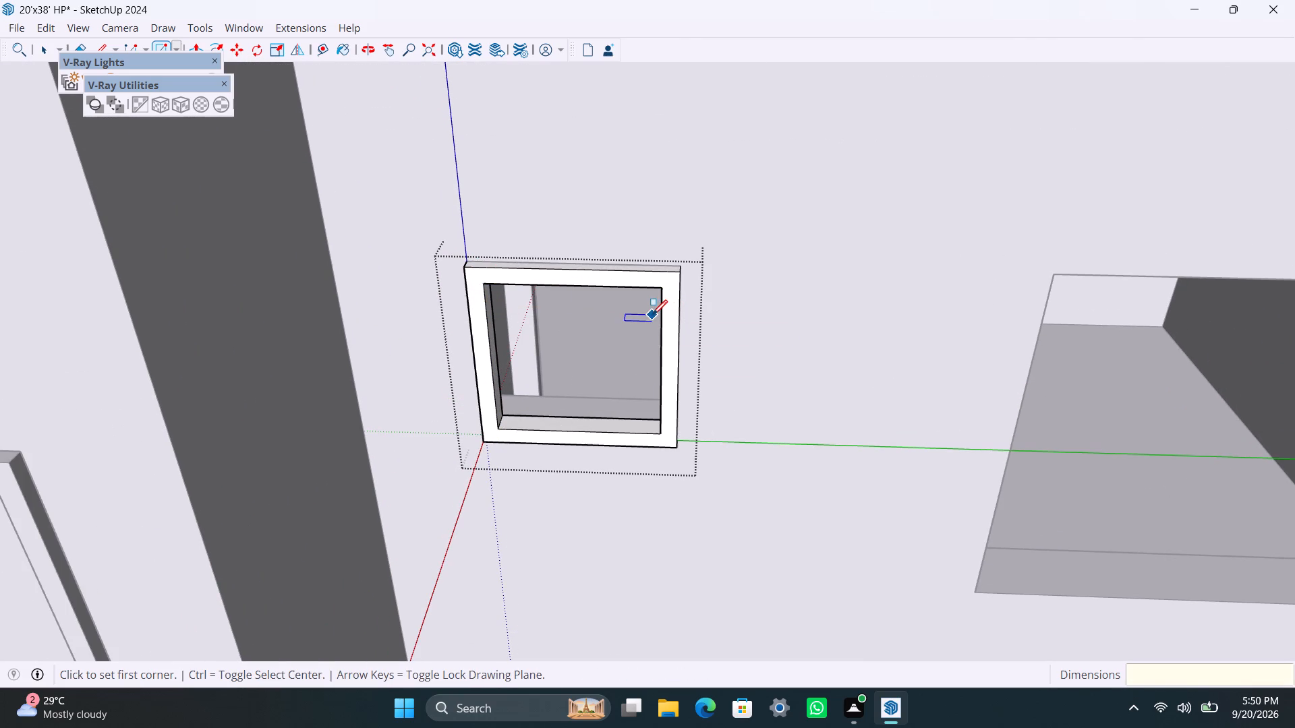
Draw a 2" high rectangle across the top of the small frame's inner opening and delete the face below it.
key("space")
key("r")
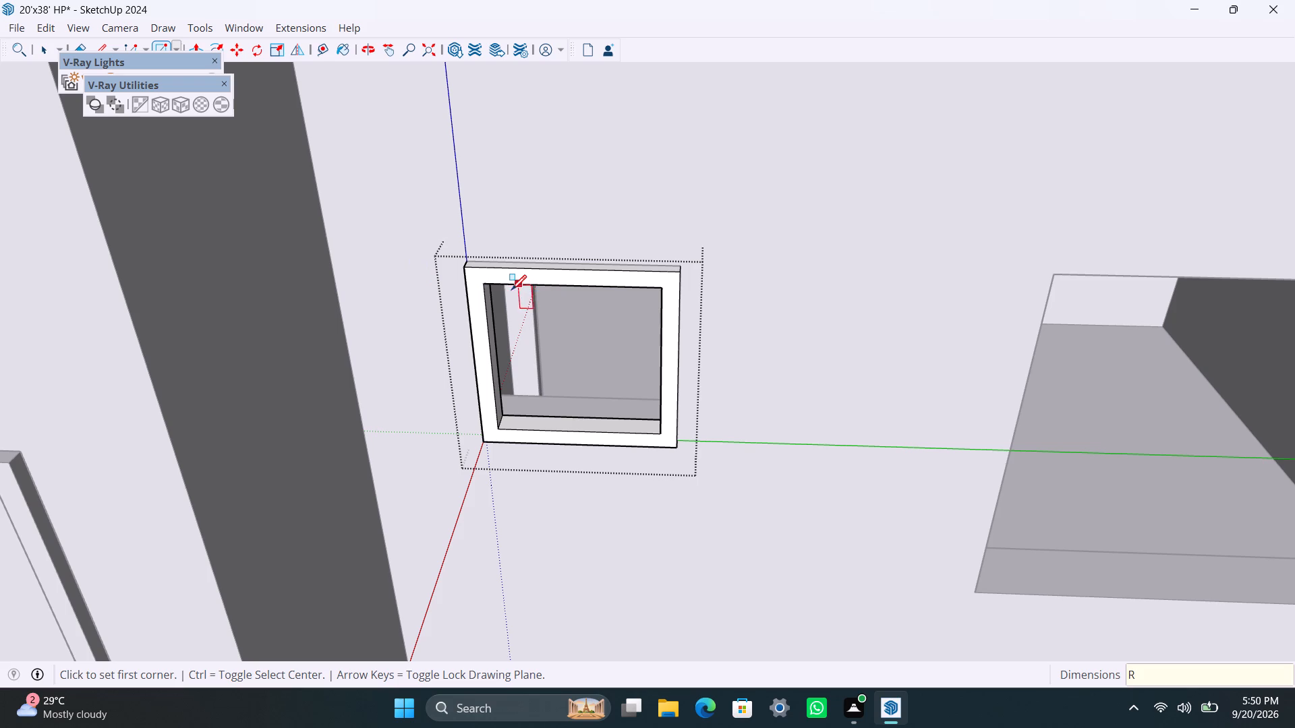
left_click(486, 281)
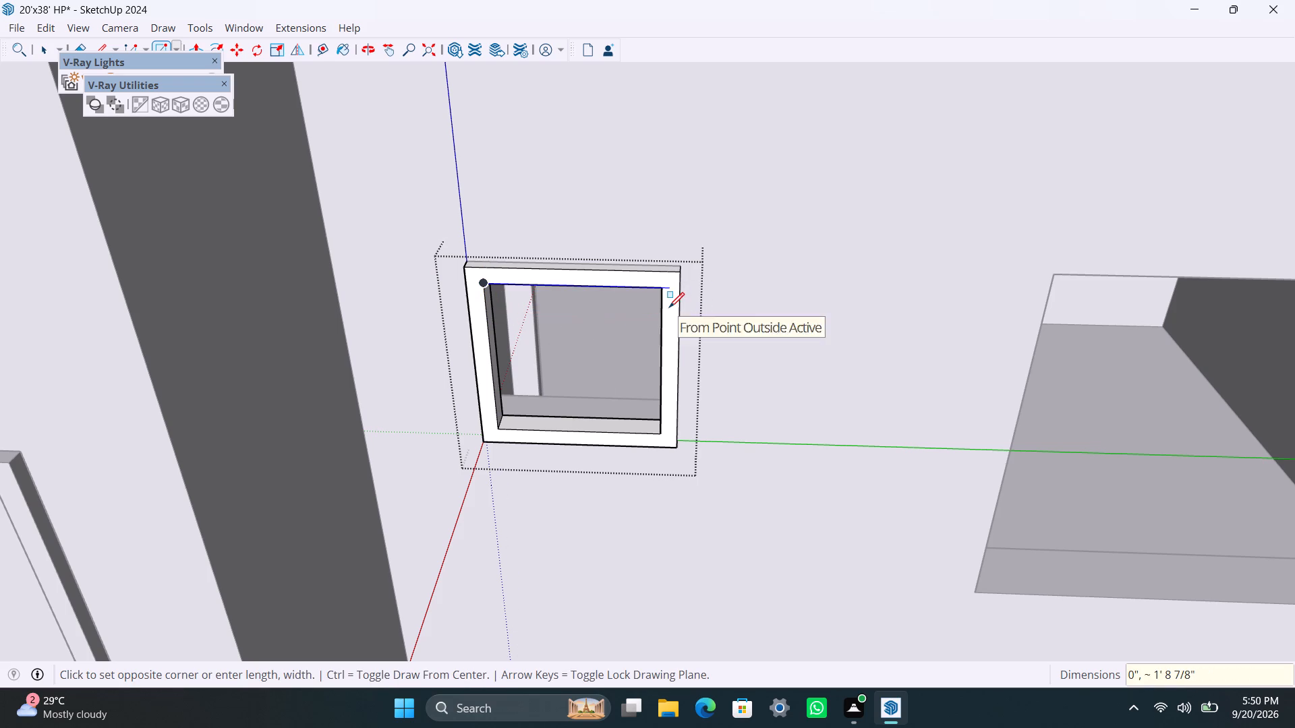
key("2")
key("shift+quotedbl")
key("Return")
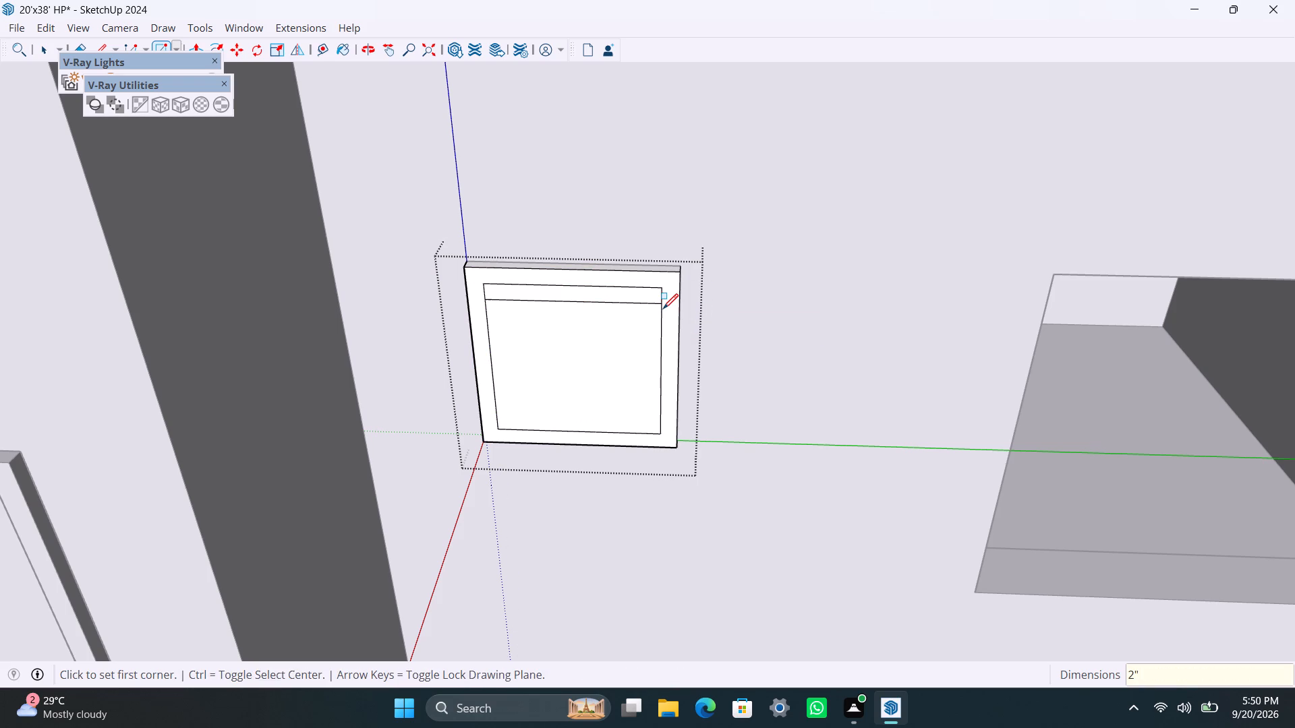
key("space")
left_click(636, 345)
key("Delete")
Group the 2" strip at the top of the small frame together with its edges.
scroll(621, 323, "up", 4)
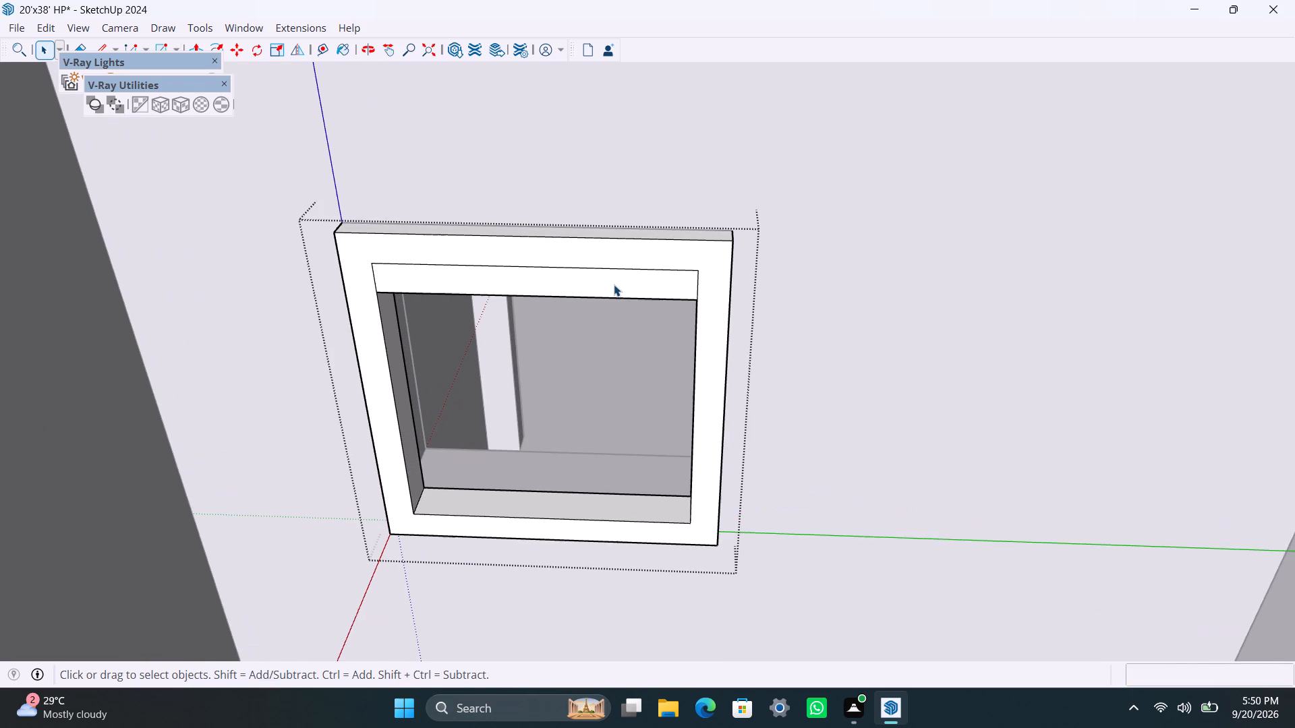
double_click(614, 284)
right_click(614, 284)
left_click(668, 435)
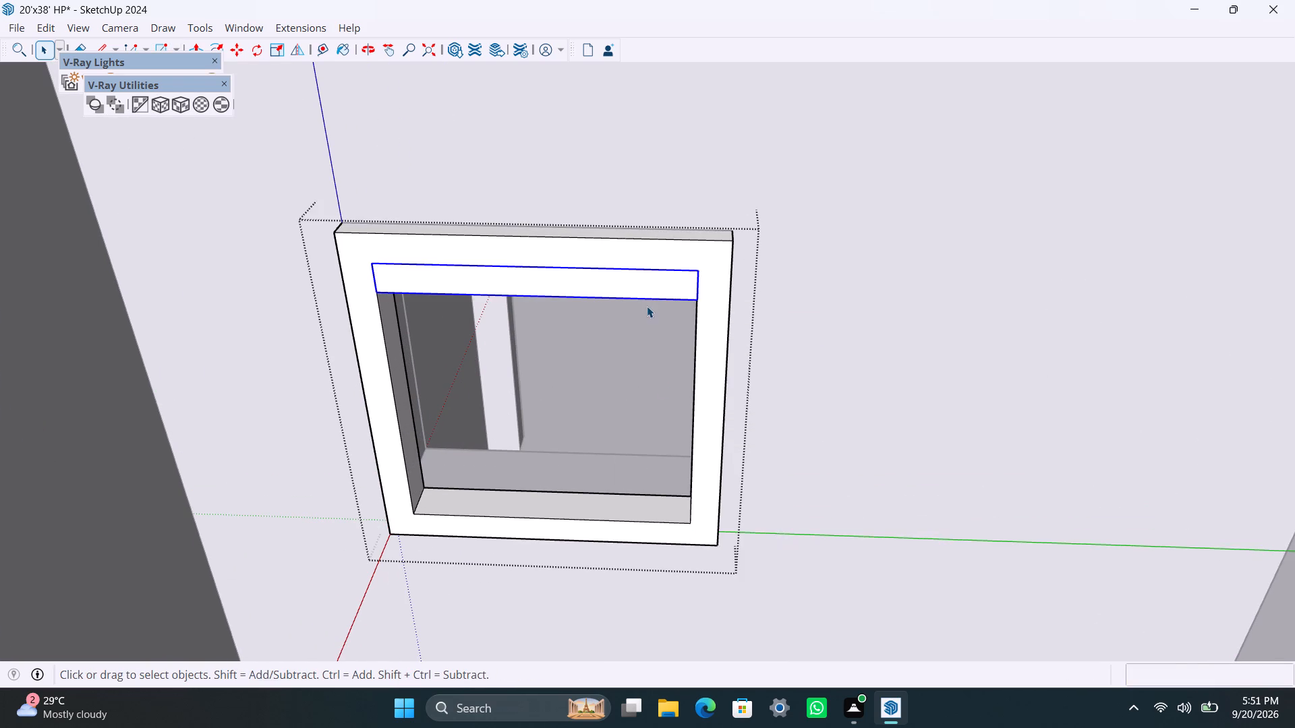
Open the strip's group and push/pull its face 8 mm to form a louver slat.
scroll(647, 303, "up", 2)
double_click(656, 261)
left_click(656, 260)
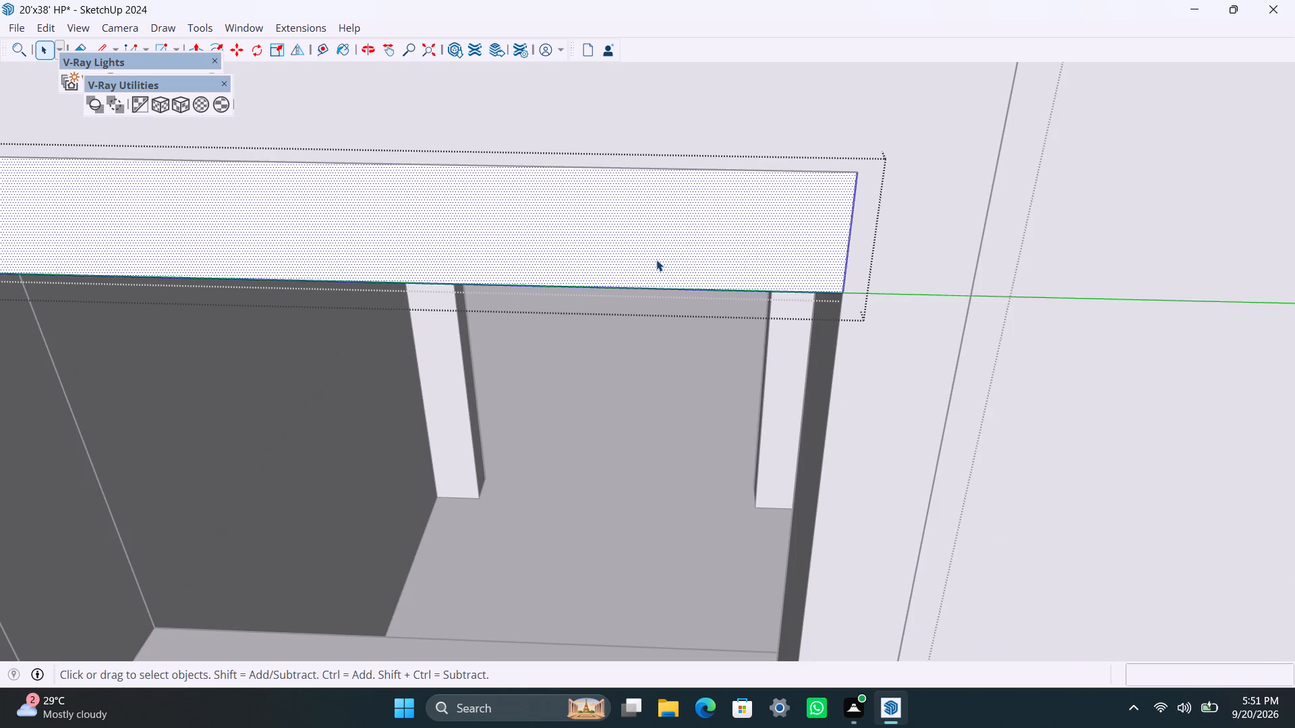
key("p")
left_click(656, 260)
type("8MM")
key("Return")
key("space")
scroll(610, 372, "down", 5)
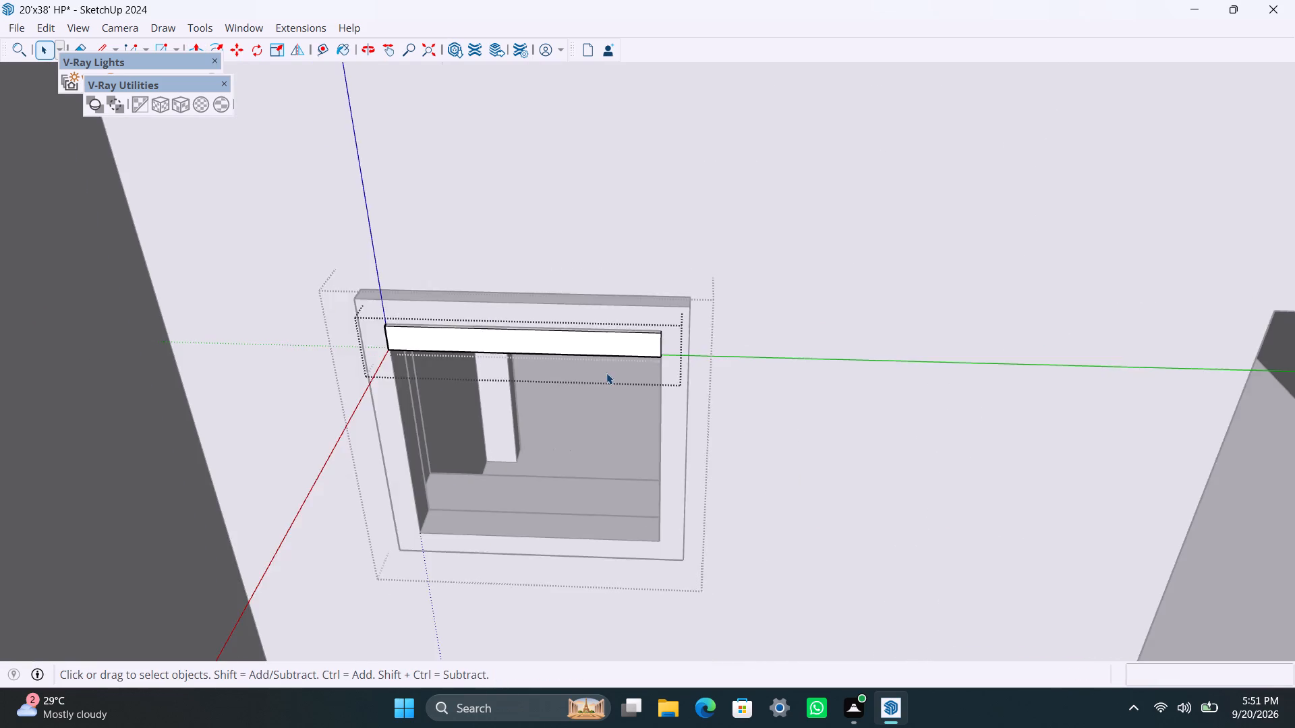
scroll(644, 405, "down", 3)
left_click(633, 566)
Copy the louver slat 1' 6" down to the bottom of the small frame and divide the array by 6.
scroll(616, 376, "up", 2)
left_click(617, 375)
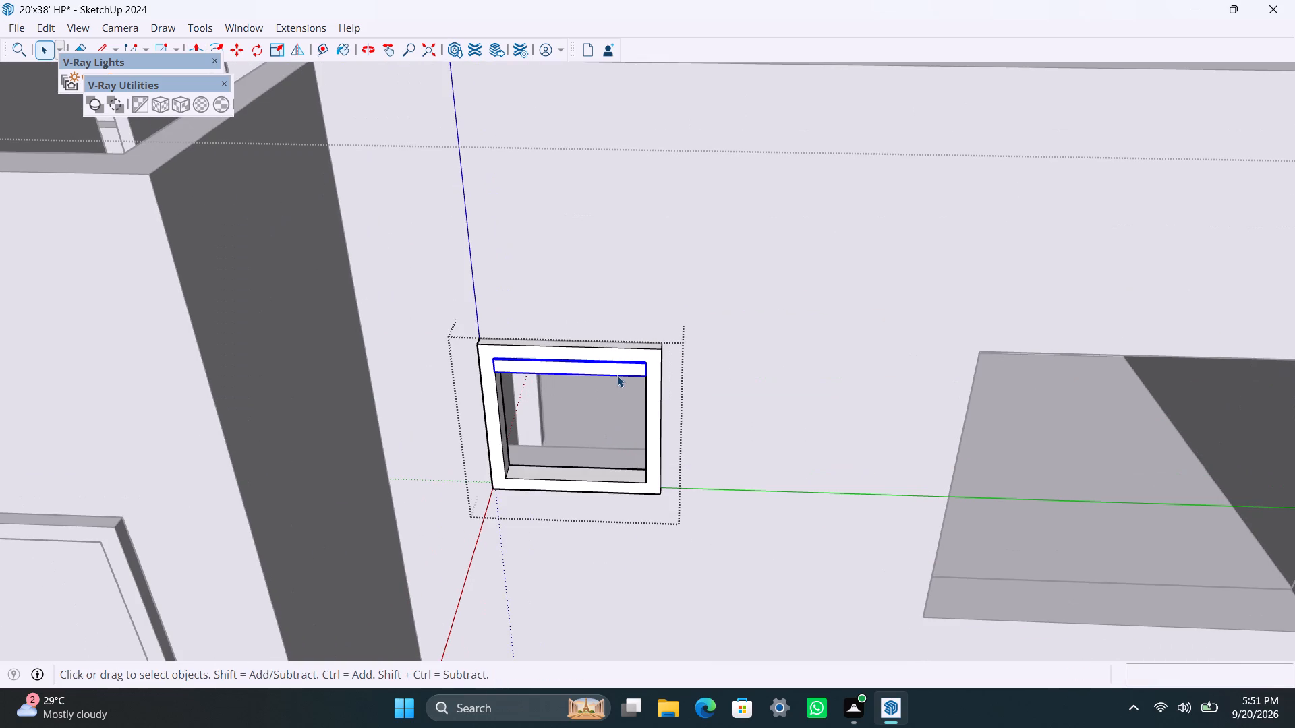
scroll(626, 375, "up", 2)
key("m")
left_click_drag(652, 376, 653, 391)
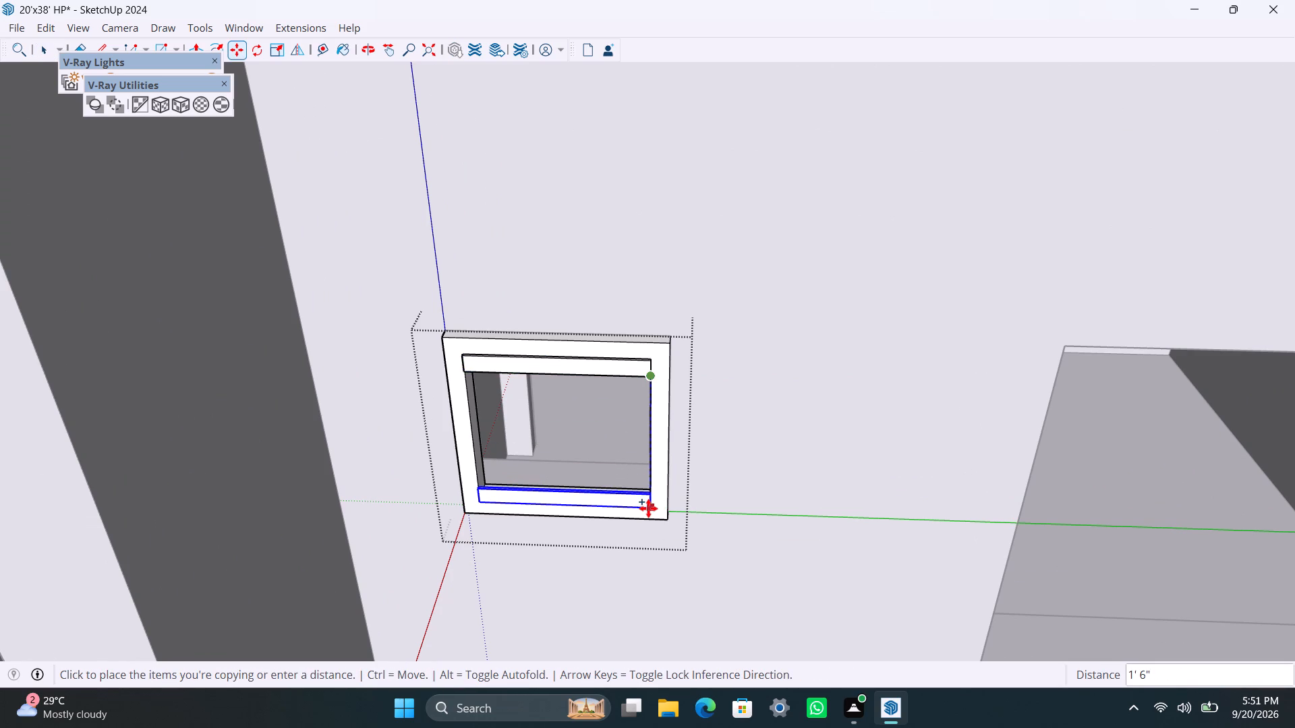
left_click(648, 508)
type("/6")
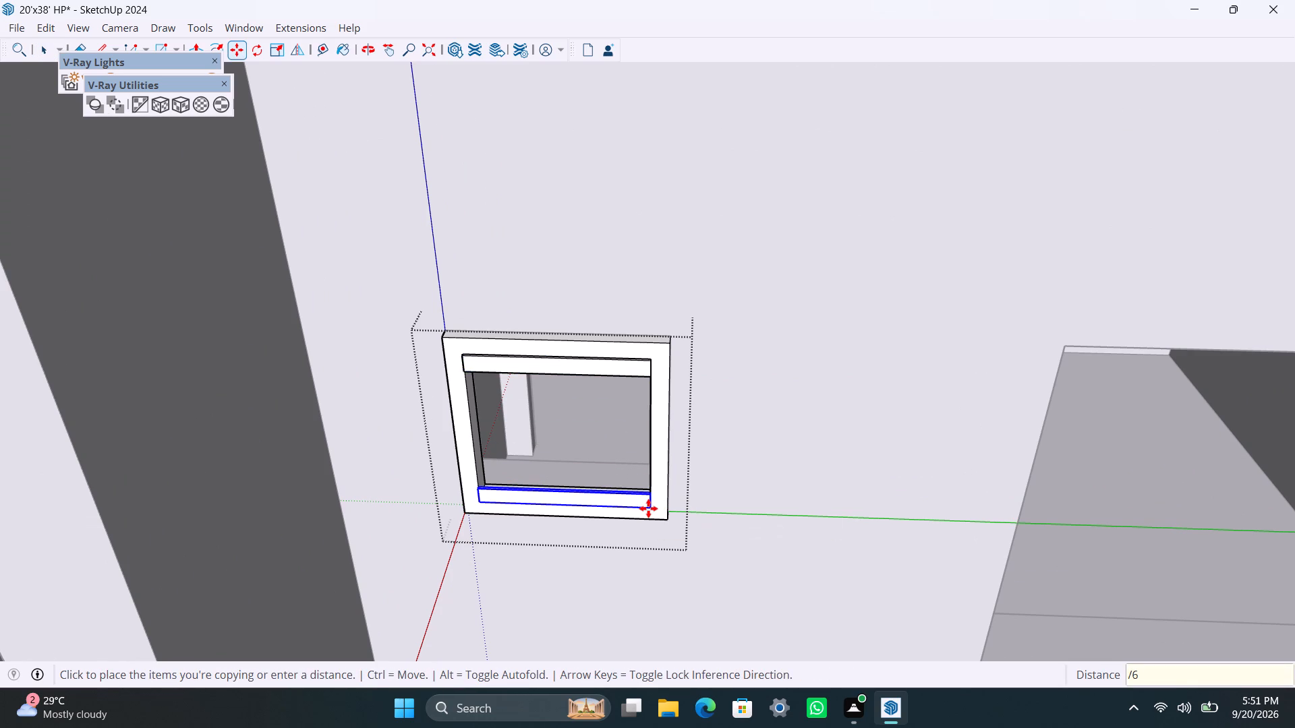
key("Return")
key("space")
scroll(627, 393, "down", 11)
left_click(636, 551)
Draw a rectangle over the large opening beside the louvered ventilator and group it with its edges.
scroll(672, 446, "up", 2)
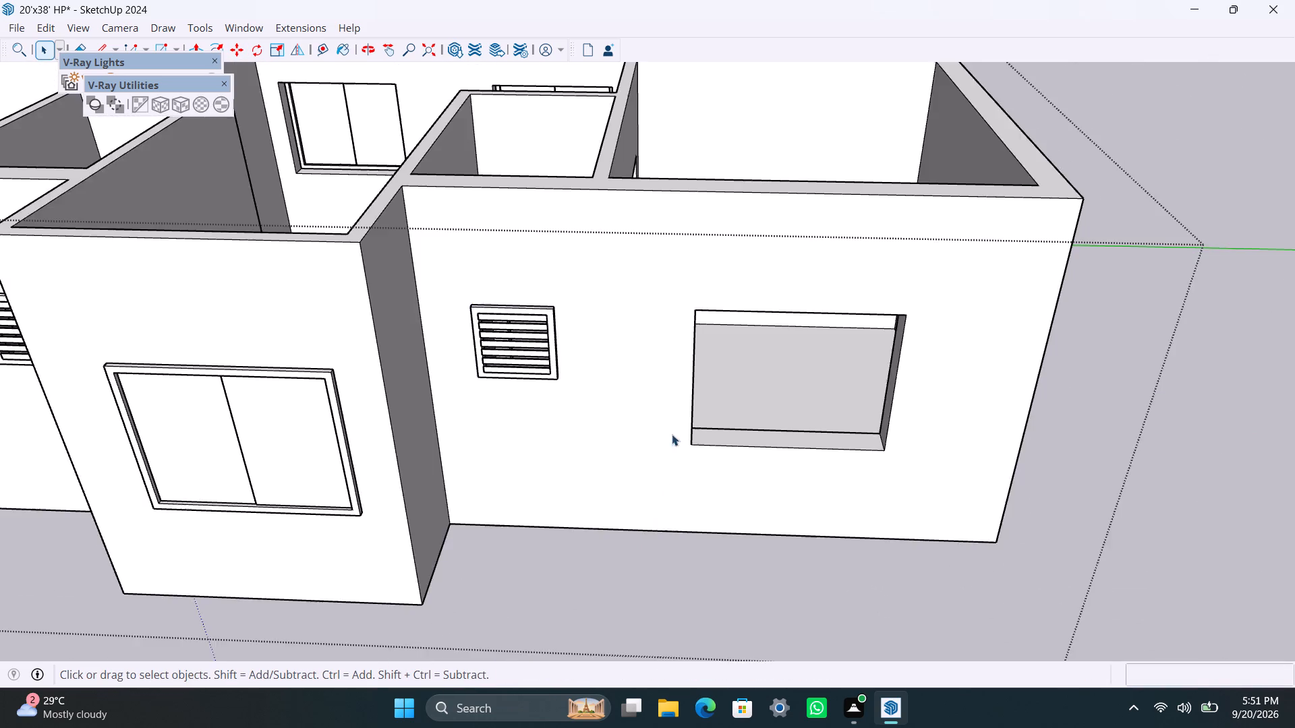
middle_click_drag(604, 384, 519, 386, "shift")
key("r")
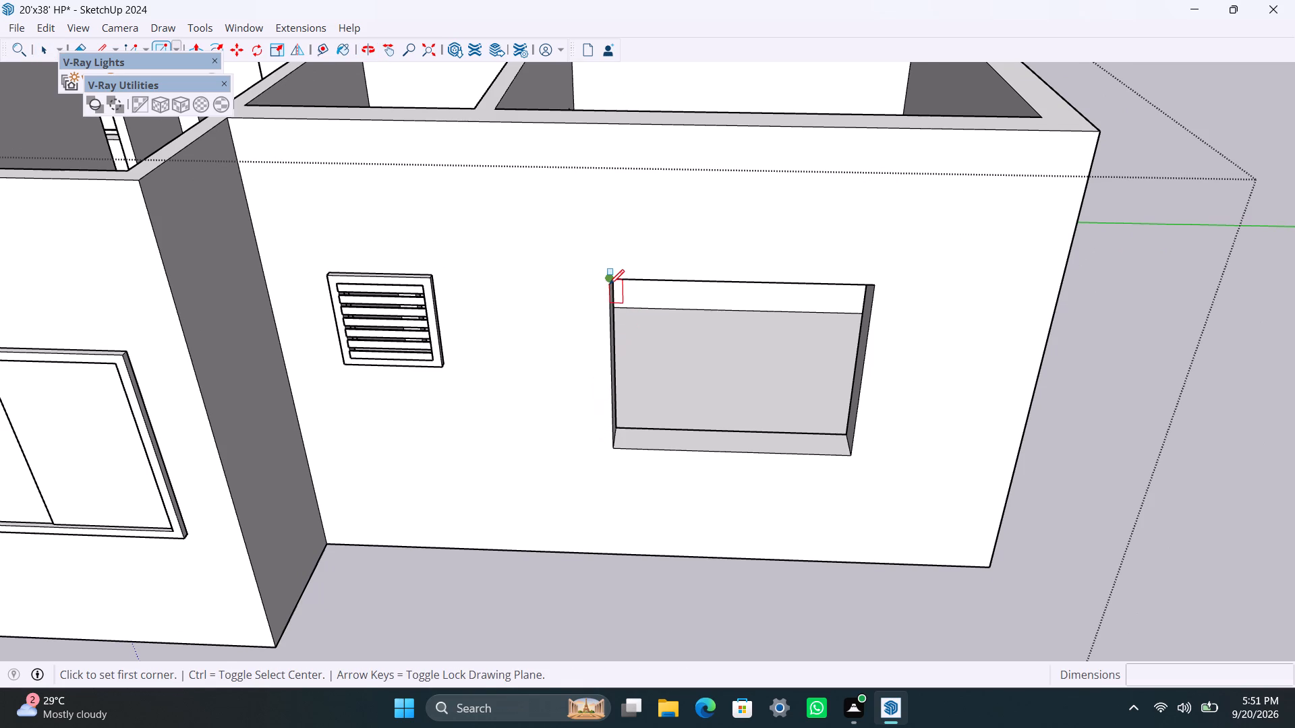
left_click(609, 284)
left_click(848, 456)
key("space")
double_click(805, 404)
right_click(805, 404)
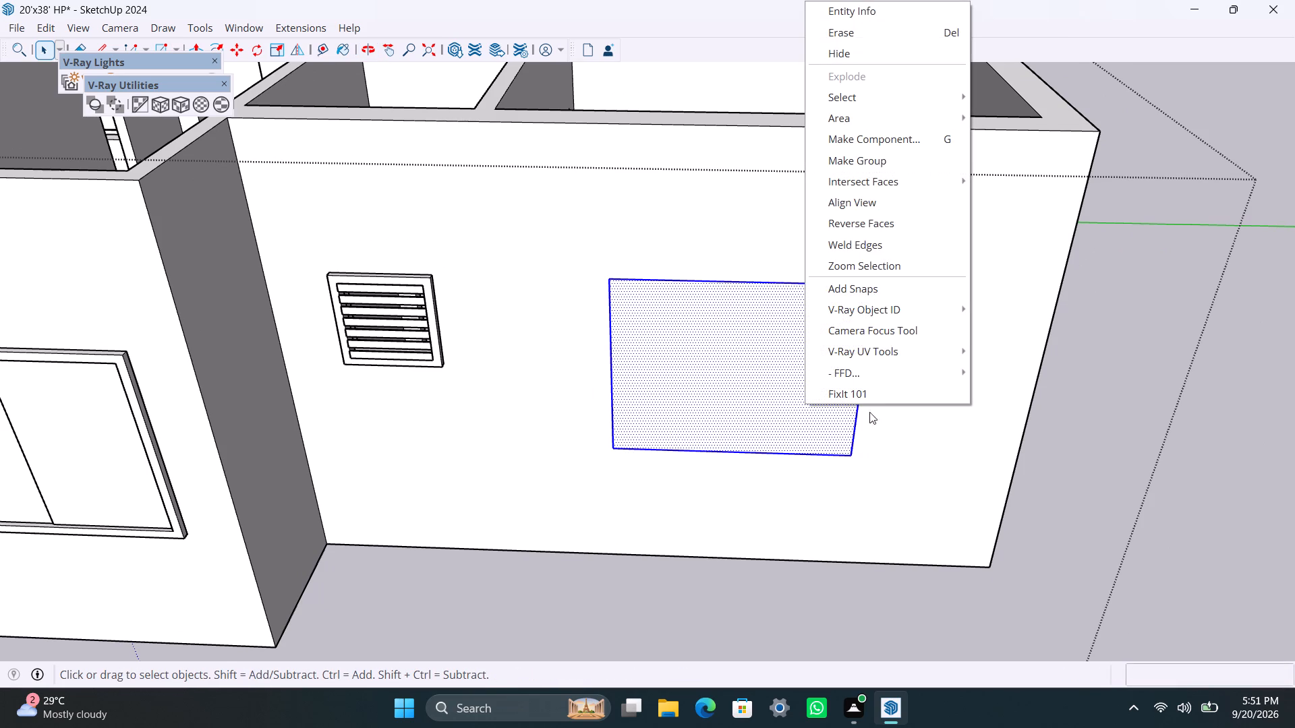
left_click(863, 166)
Open the large opening's new group, offset its outline 2" inward, and delete the inner face.
double_click(683, 369)
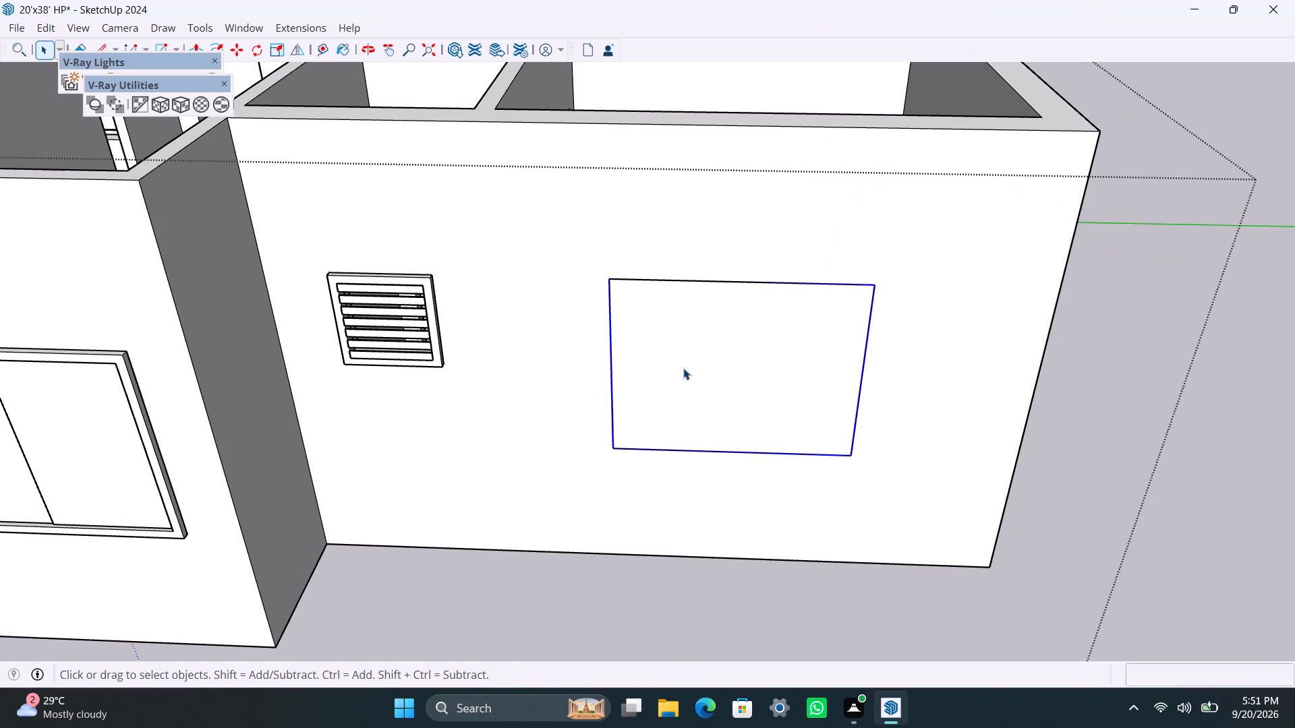
left_click(662, 346)
key("f")
left_click(636, 336)
type("2\"")
key("Return")
key("space")
left_click(859, 315)
left_click(811, 334)
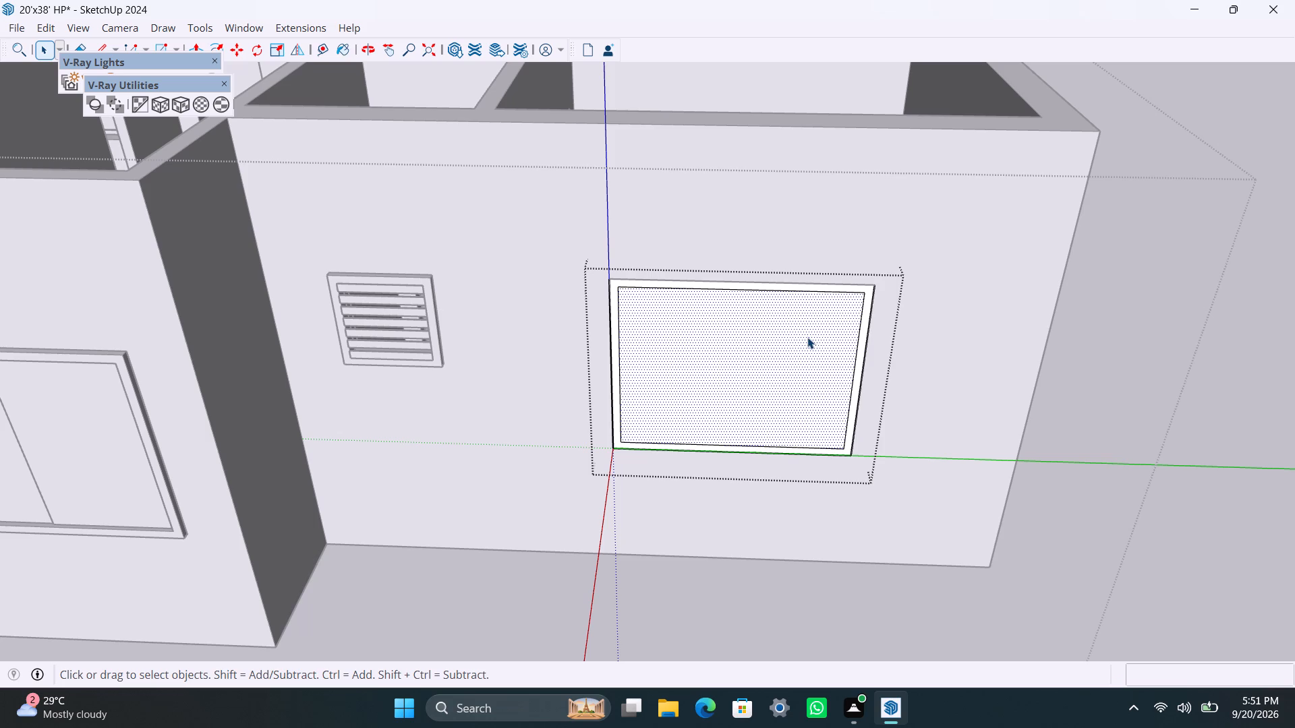
key("Delete")
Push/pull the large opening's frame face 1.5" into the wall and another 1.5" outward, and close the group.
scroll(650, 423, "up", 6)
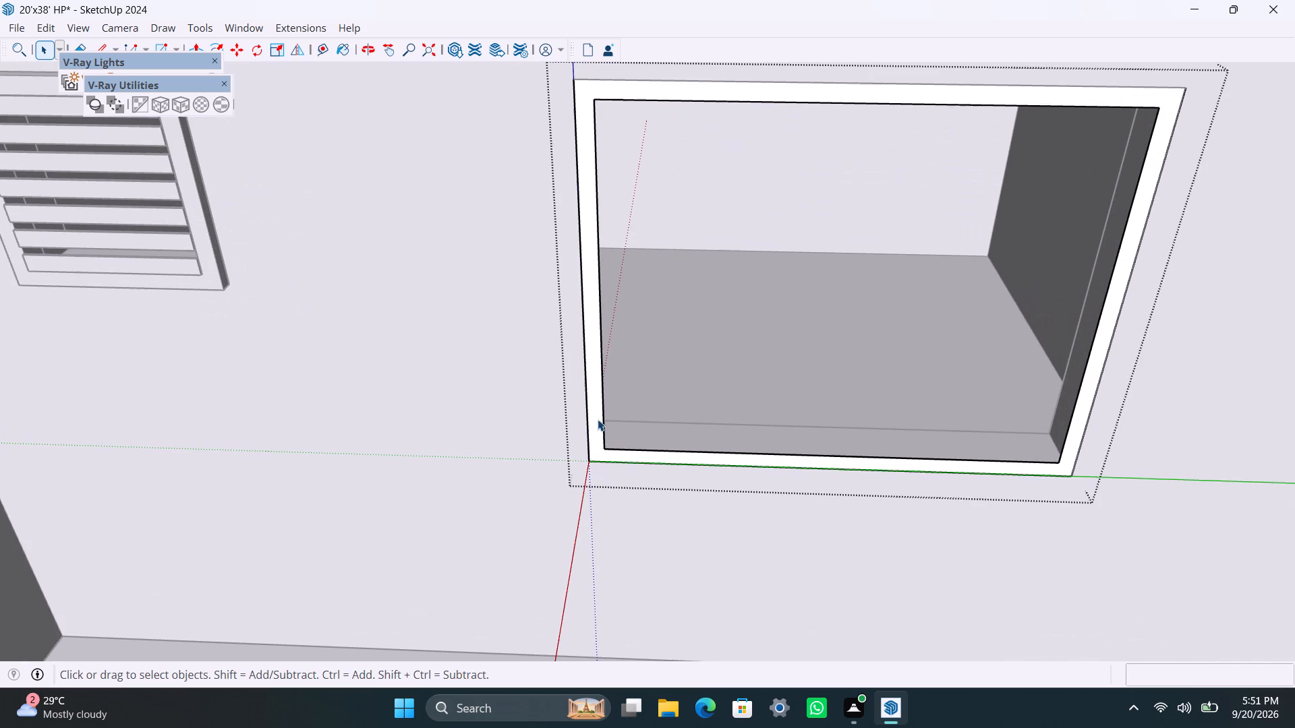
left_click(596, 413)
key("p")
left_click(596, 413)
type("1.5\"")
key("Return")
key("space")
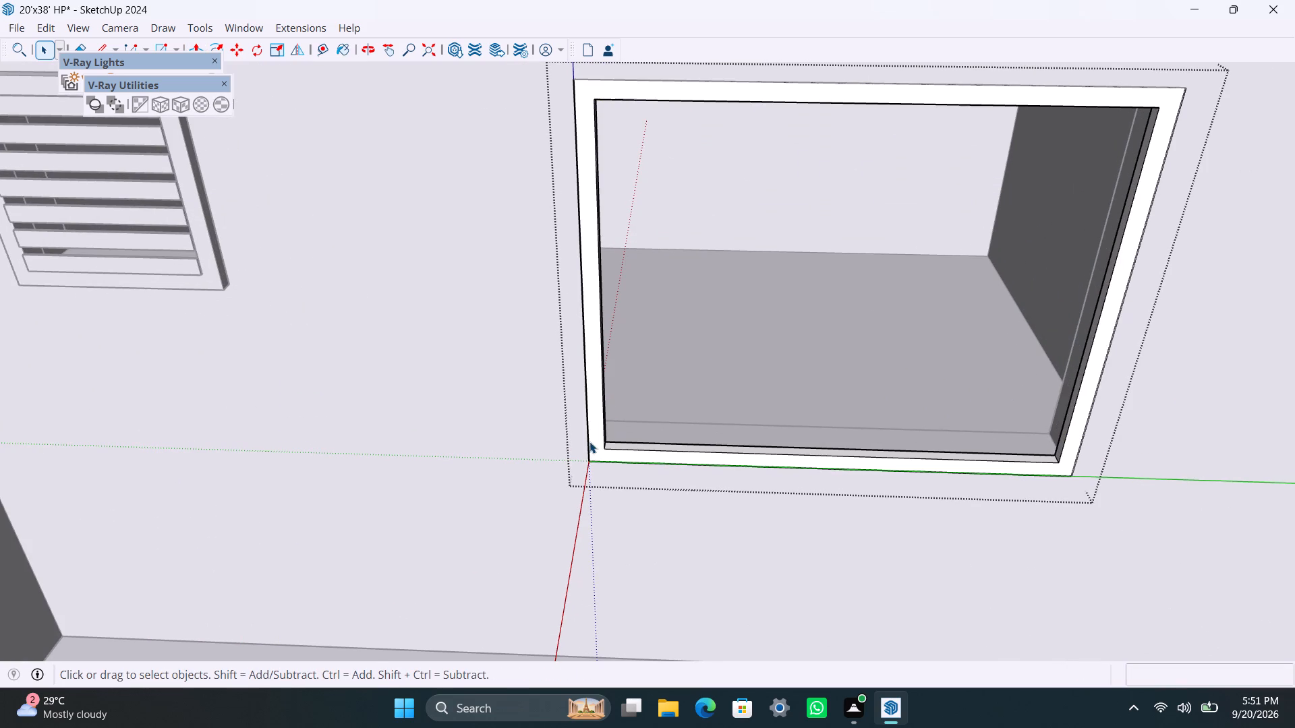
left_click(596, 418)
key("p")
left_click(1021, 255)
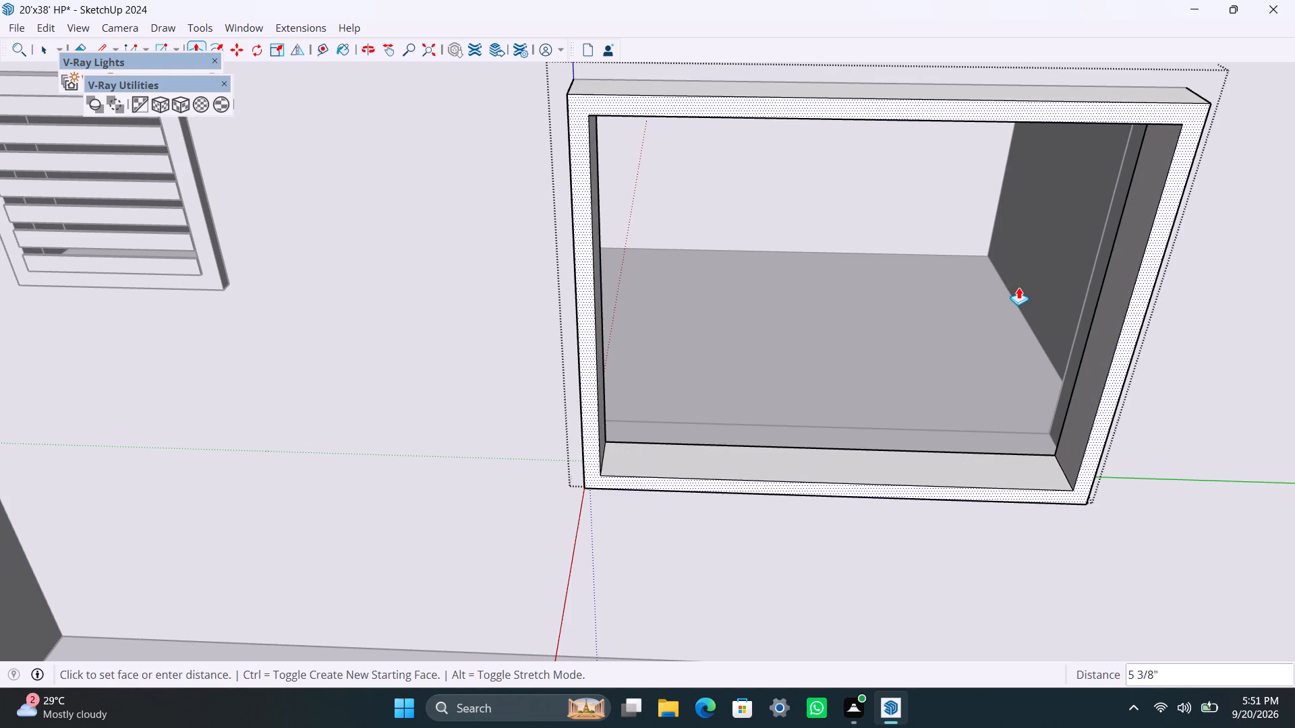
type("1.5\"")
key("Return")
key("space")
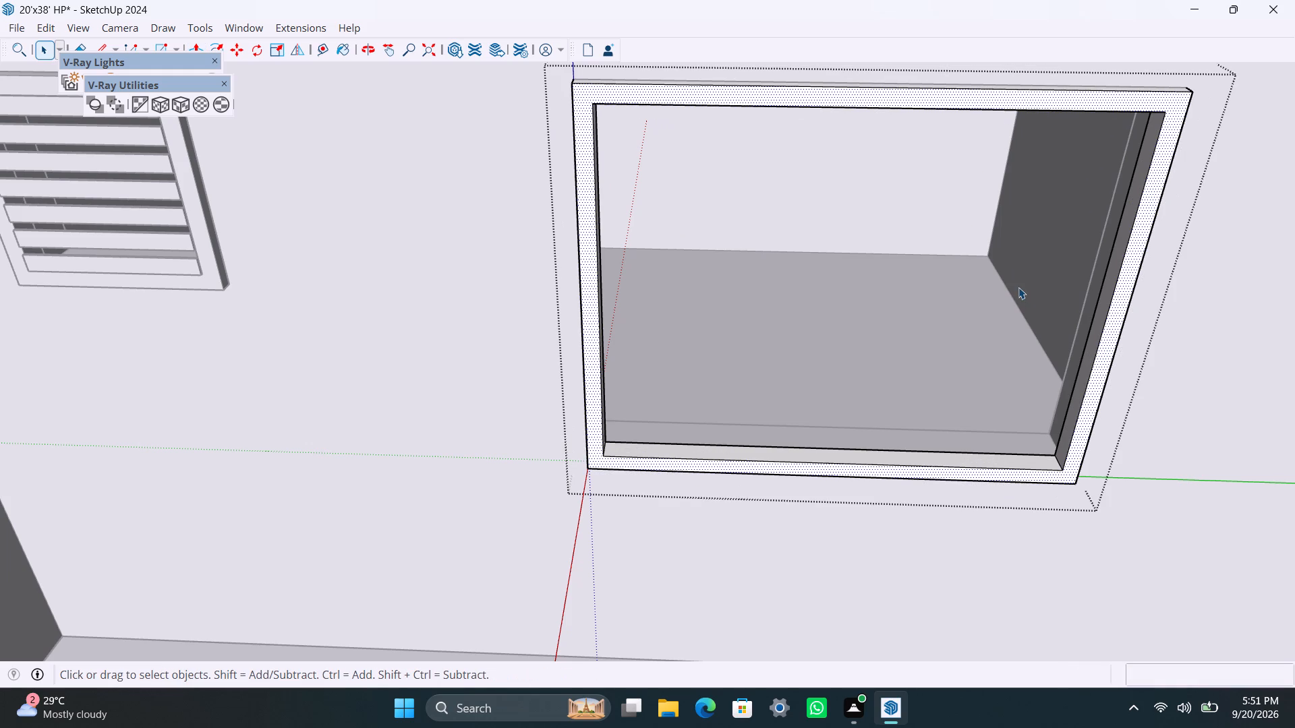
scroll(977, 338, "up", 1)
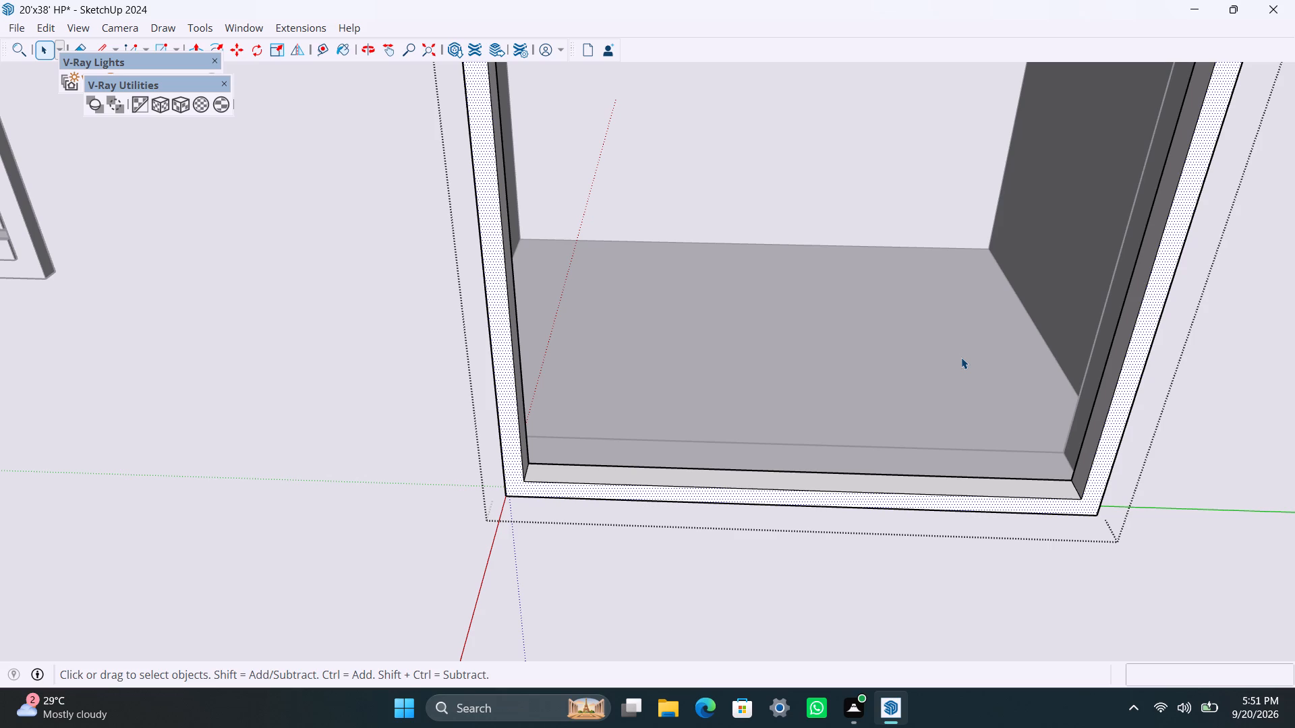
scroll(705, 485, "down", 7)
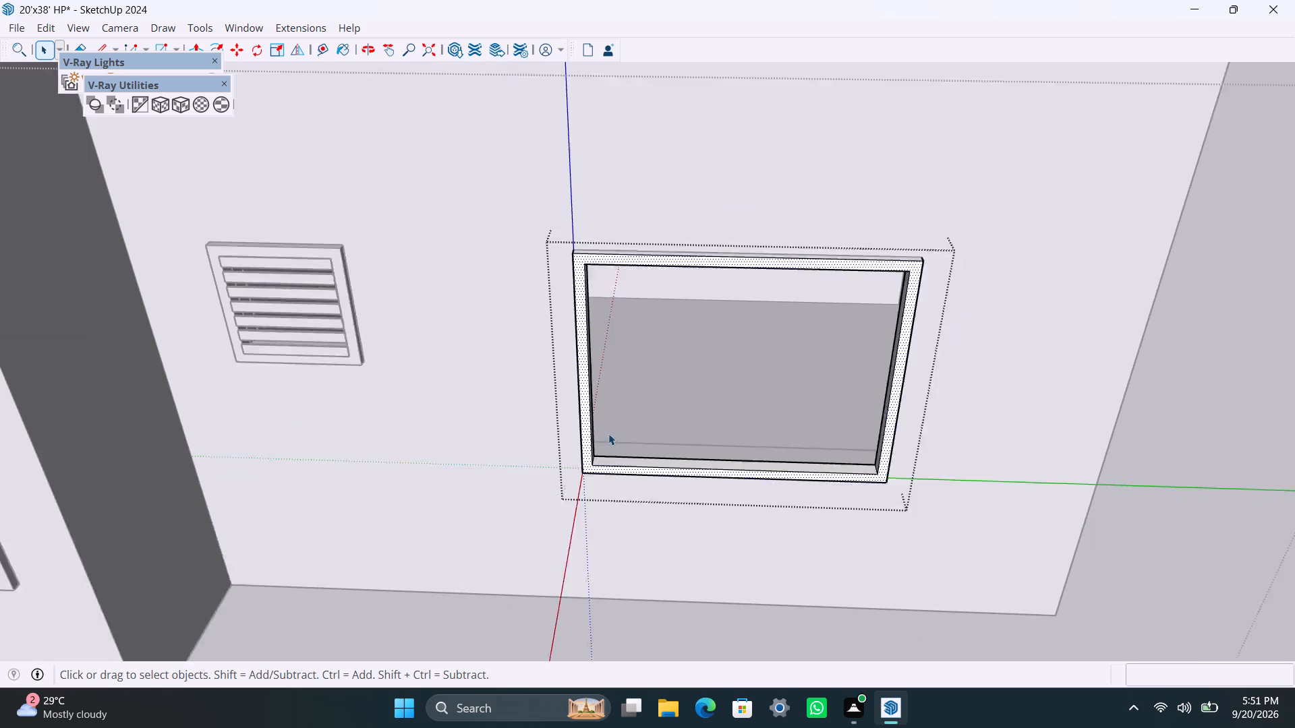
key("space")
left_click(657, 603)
Examine the large opening's frame depth and its lower inner edge against the wall from several angles.
scroll(683, 363, "up", 3)
middle_click_drag(650, 423, 574, 383)
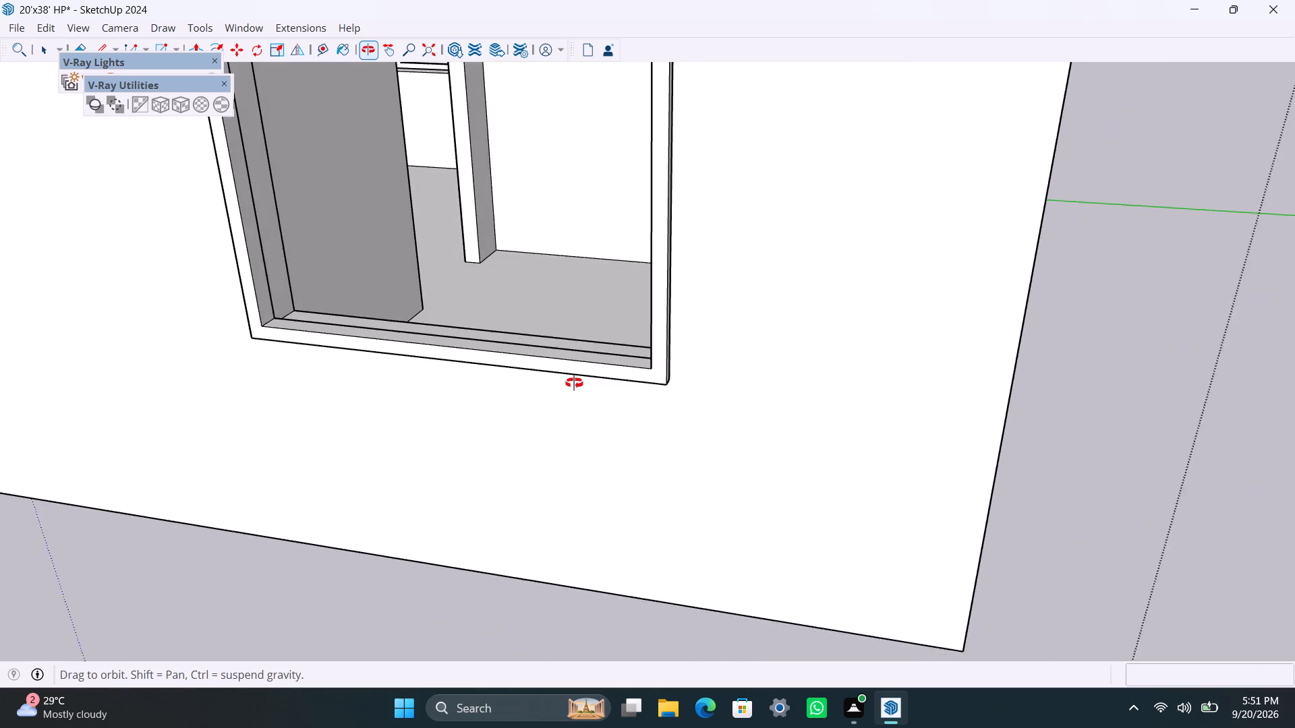
middle_click_drag(574, 383, 611, 396)
scroll(608, 397, "down", 3)
middle_click_drag(601, 403, 609, 424)
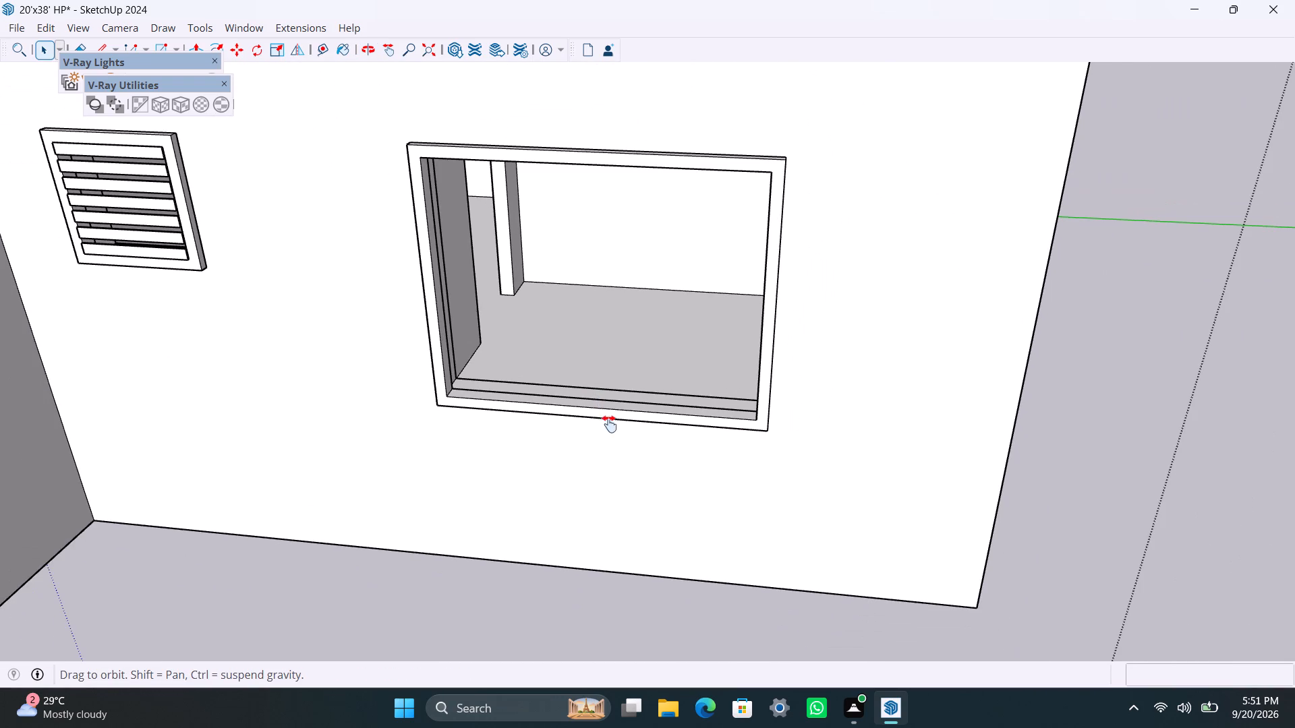
middle_click_drag(609, 424, 615, 517)
scroll(560, 514, "up", 5)
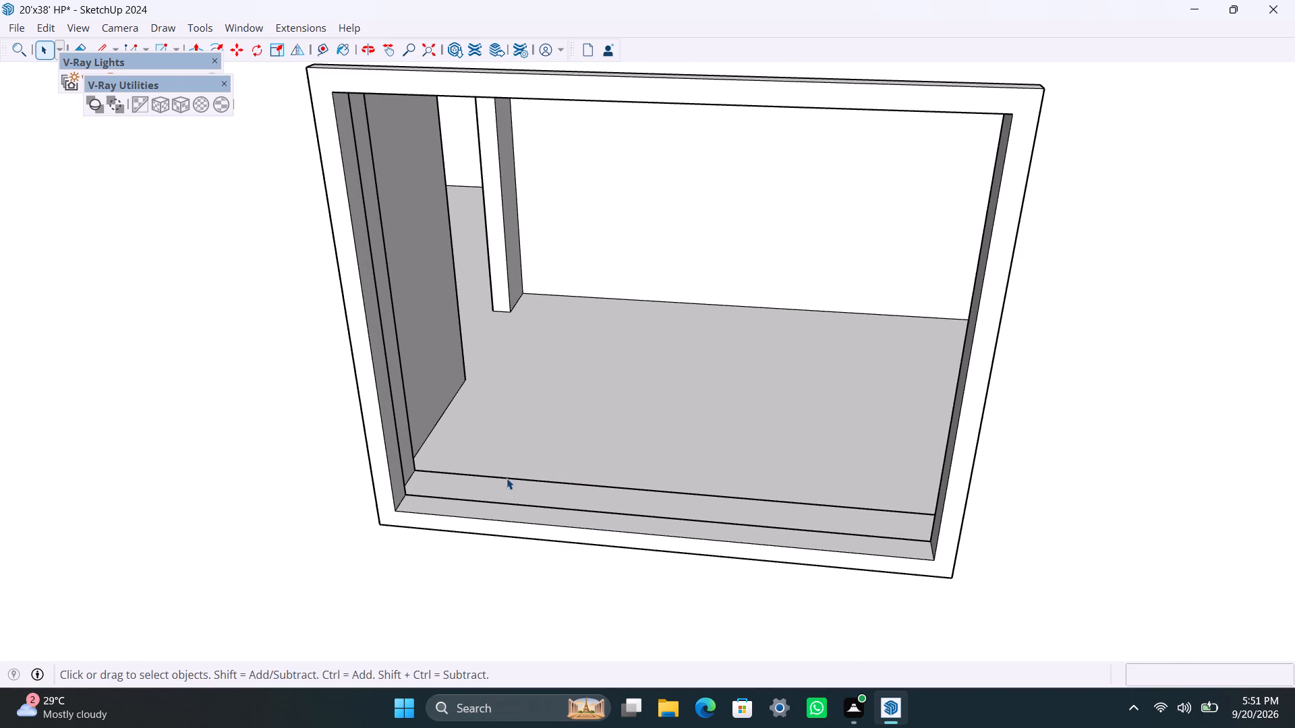
scroll(500, 455, "down", 4)
scroll(548, 460, "up", 6)
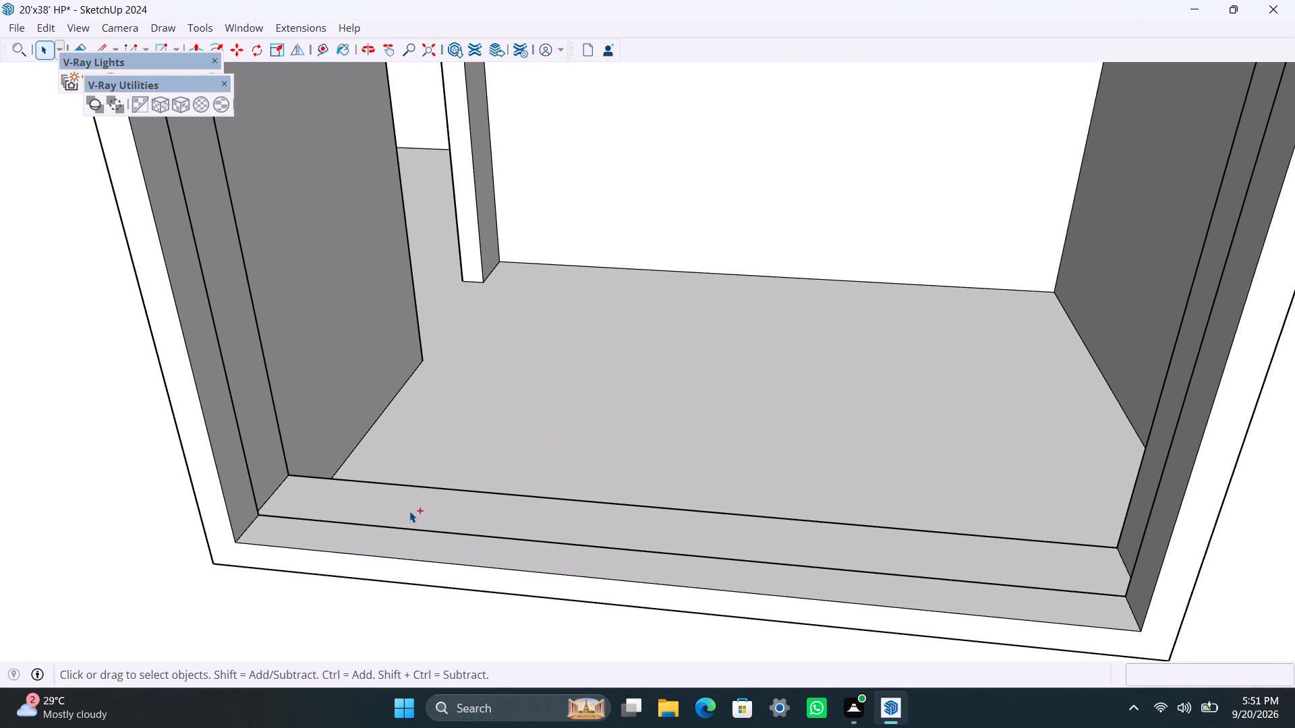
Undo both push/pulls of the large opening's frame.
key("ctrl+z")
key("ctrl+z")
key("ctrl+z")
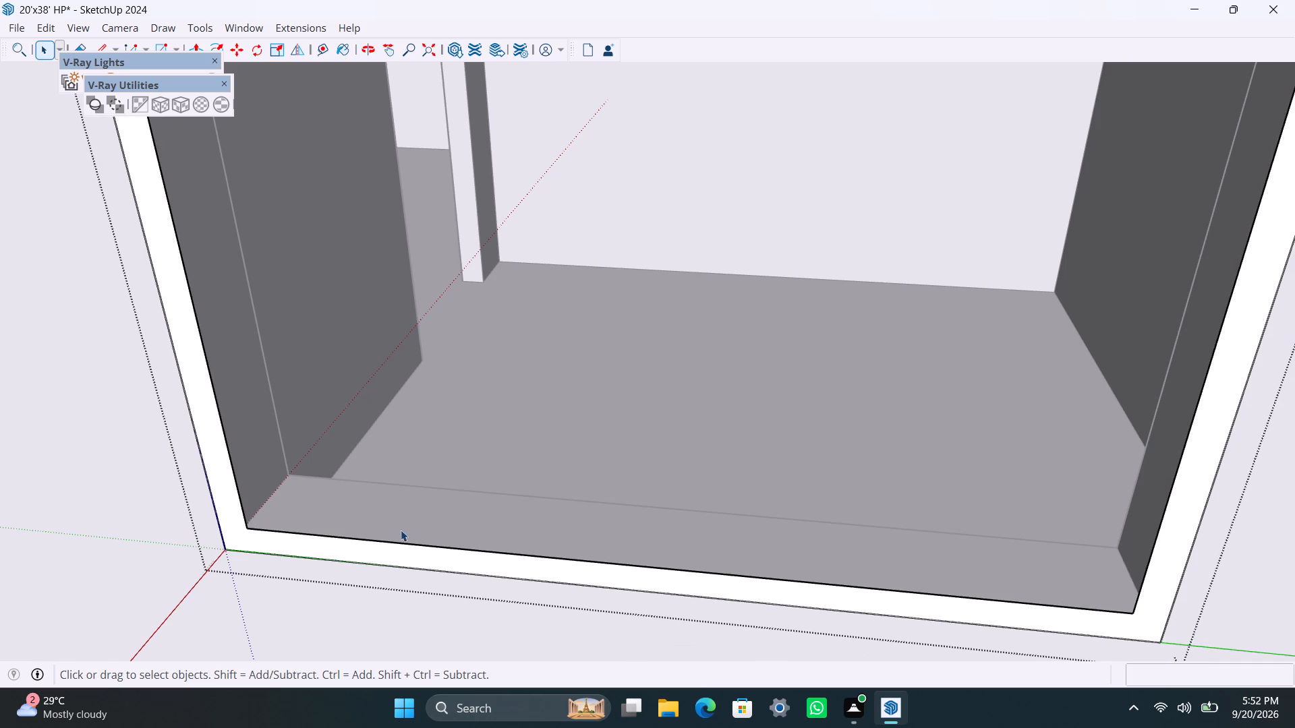
Push/pull the large opening's frame face 1.5" into the wall again and another 1.5" outward.
left_click(356, 551)
key("p")
left_click(356, 550)
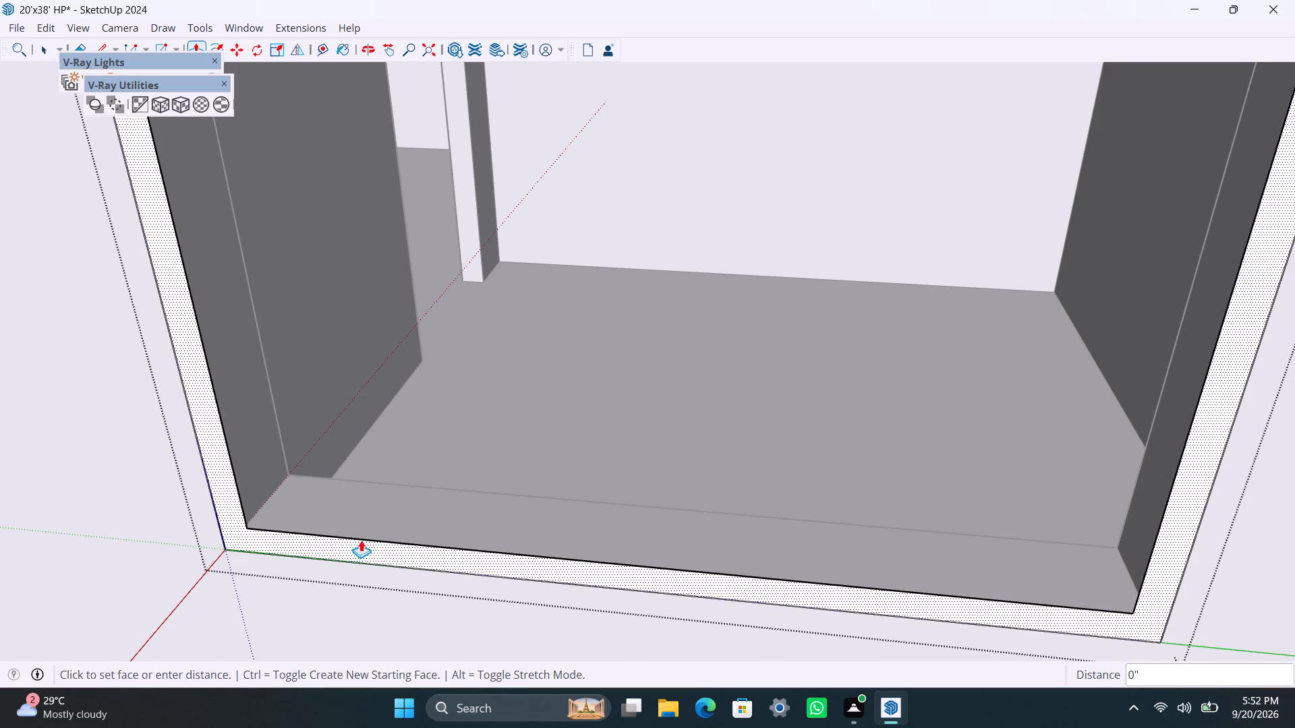
type("1.5\"")
key("Return")
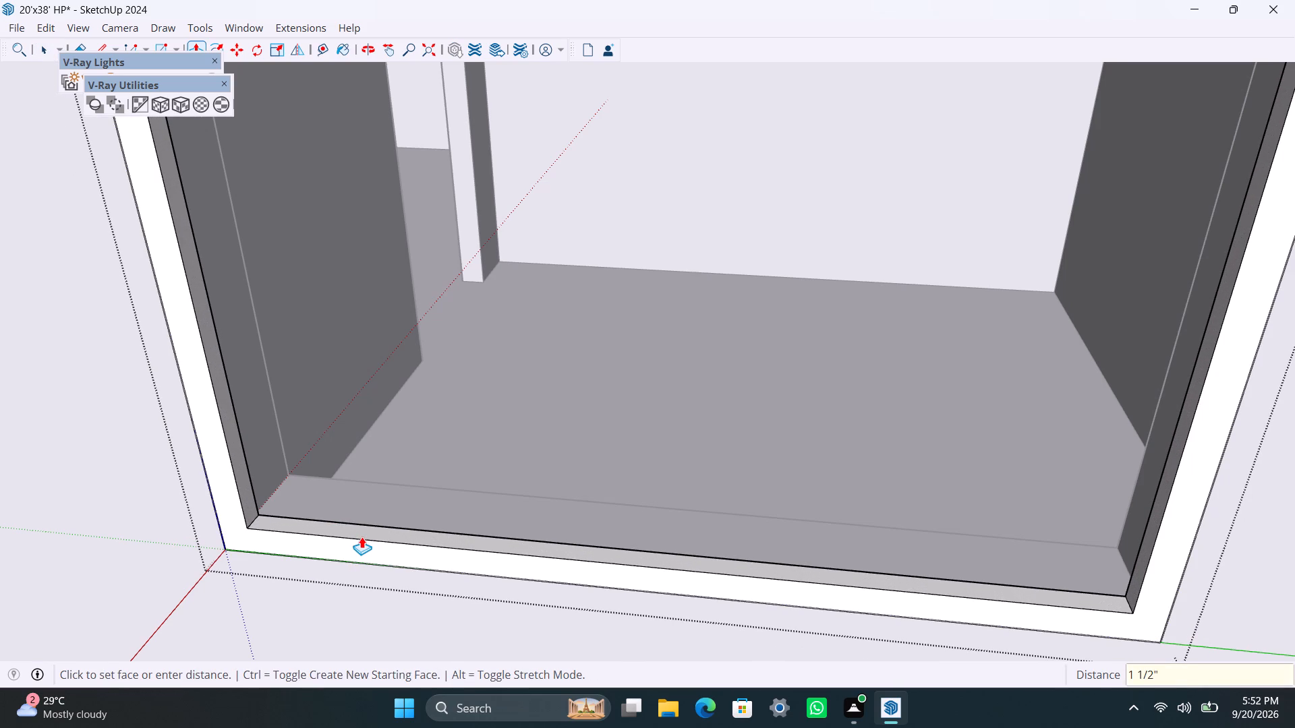
left_click(357, 547)
type("1.5\"")
key("Return")
key("space")
scroll(413, 453, "down", 7)
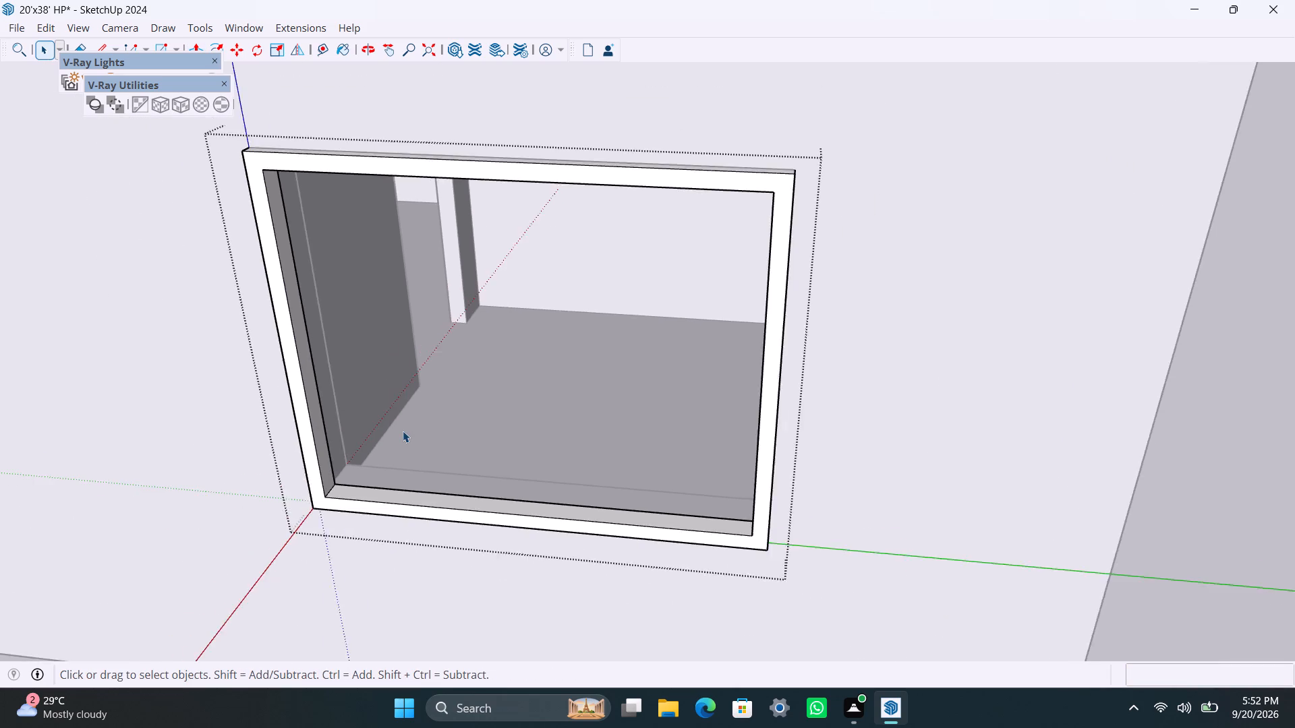
Draw a rectangle over the left half of the large opening's frame and delete the face filling the other half.
scroll(403, 431, "down", 1)
scroll(402, 421, "up", 2)
key("r")
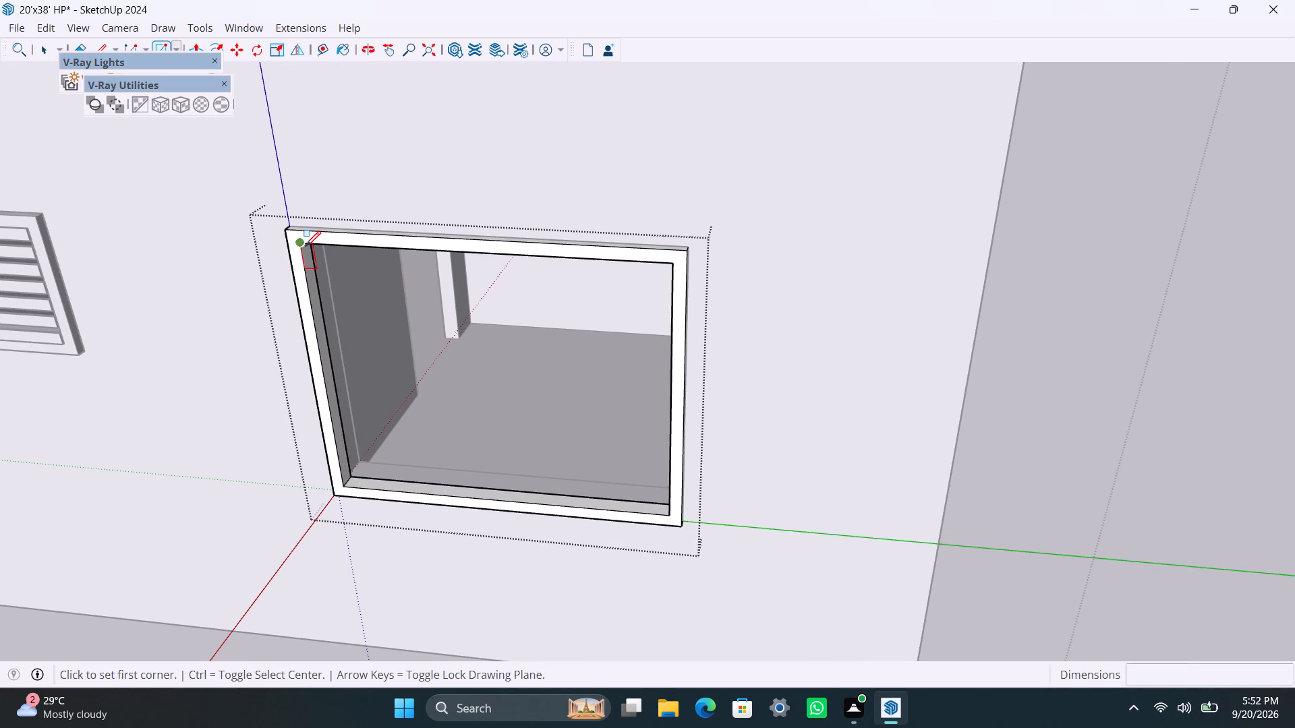
left_click(304, 246)
left_click(505, 499)
key("space")
left_click(551, 464)
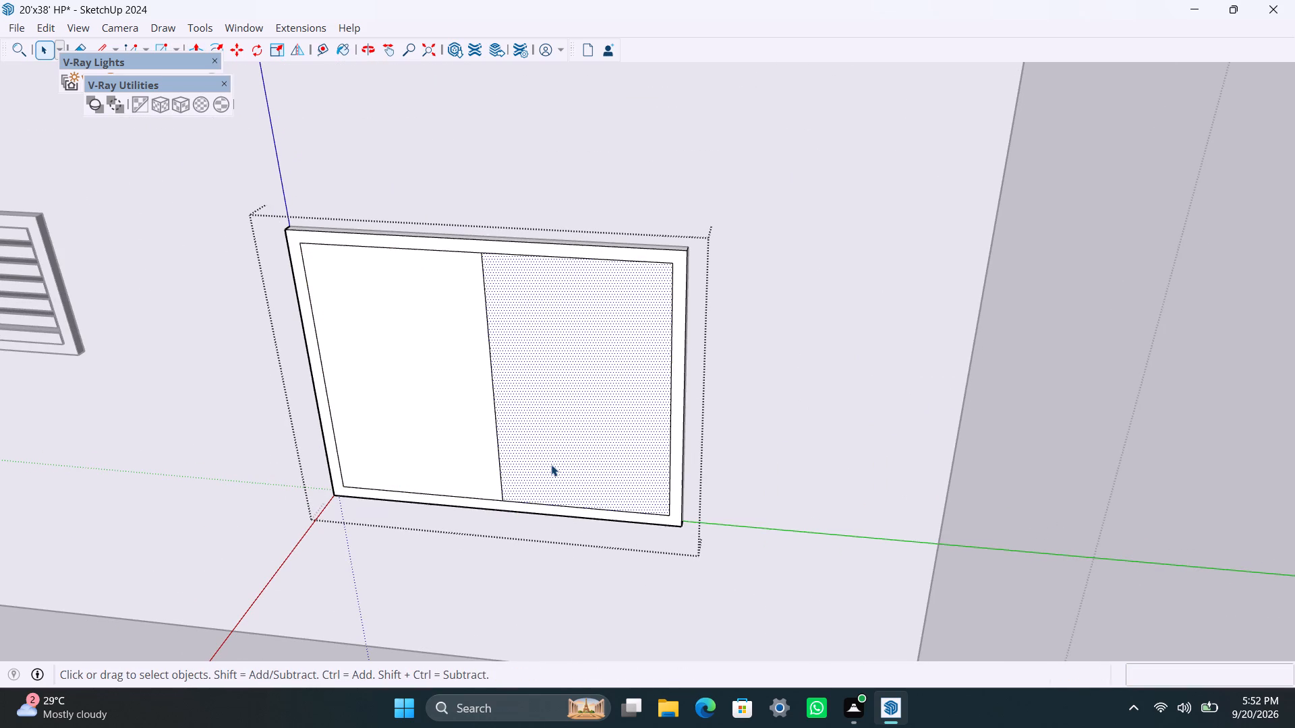
key("Delete")
Group the half-width pane face with its edges and push/pull it to a thickness of 8 mm.
double_click(476, 451)
right_click(476, 450)
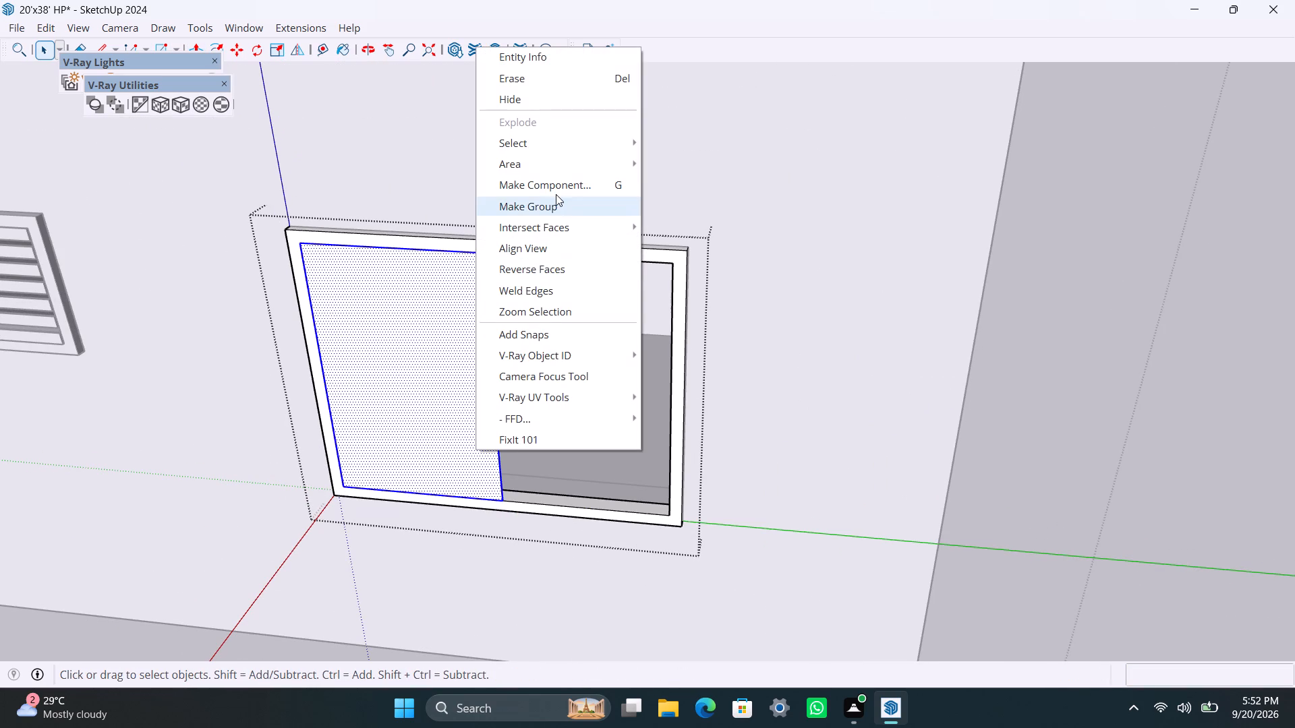
left_click(555, 205)
scroll(469, 443, "up", 3)
middle_click_drag(483, 461, 377, 482)
double_click(416, 433)
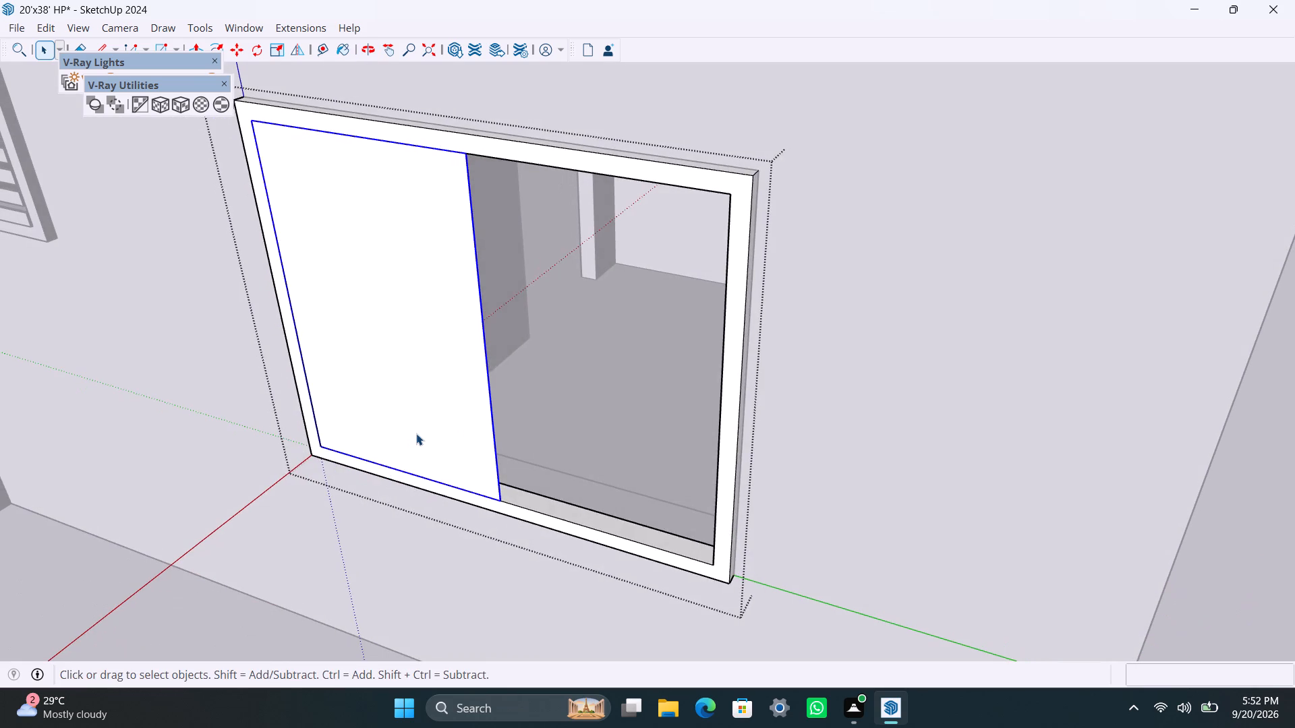
left_click(422, 431)
key("p")
left_click(422, 431)
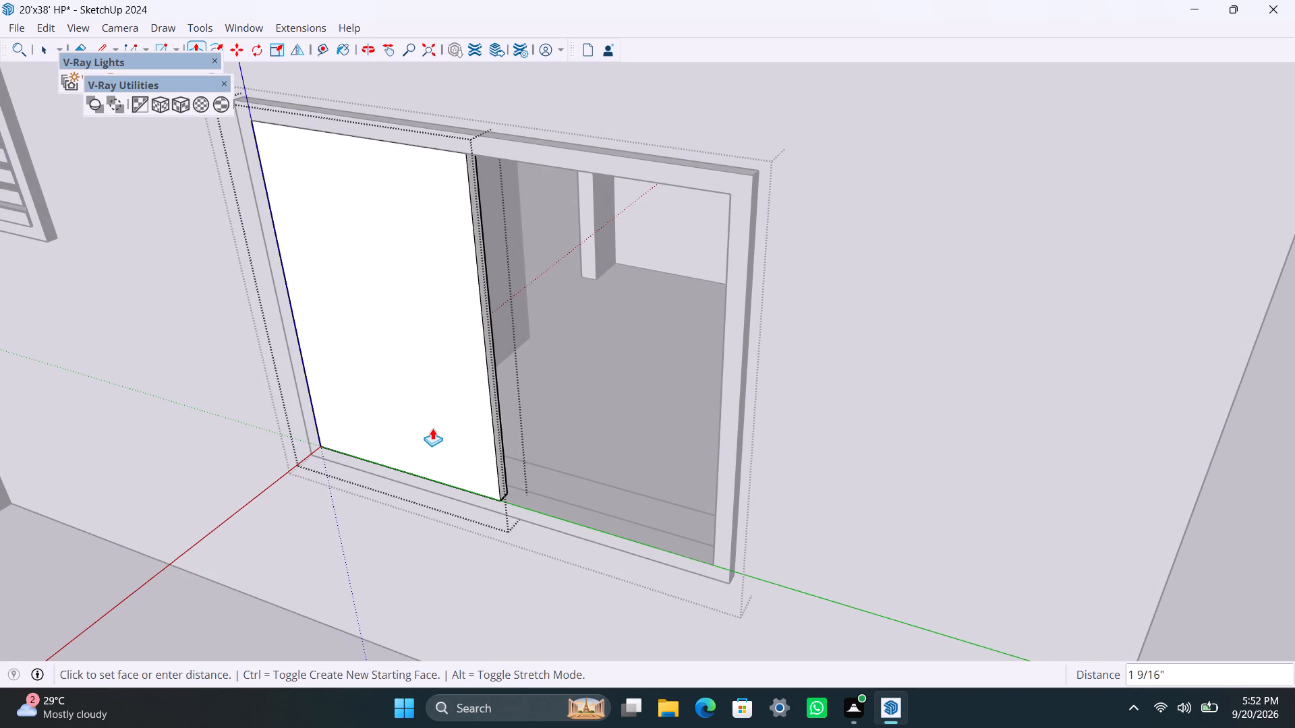
type("8MM")
key("Return")
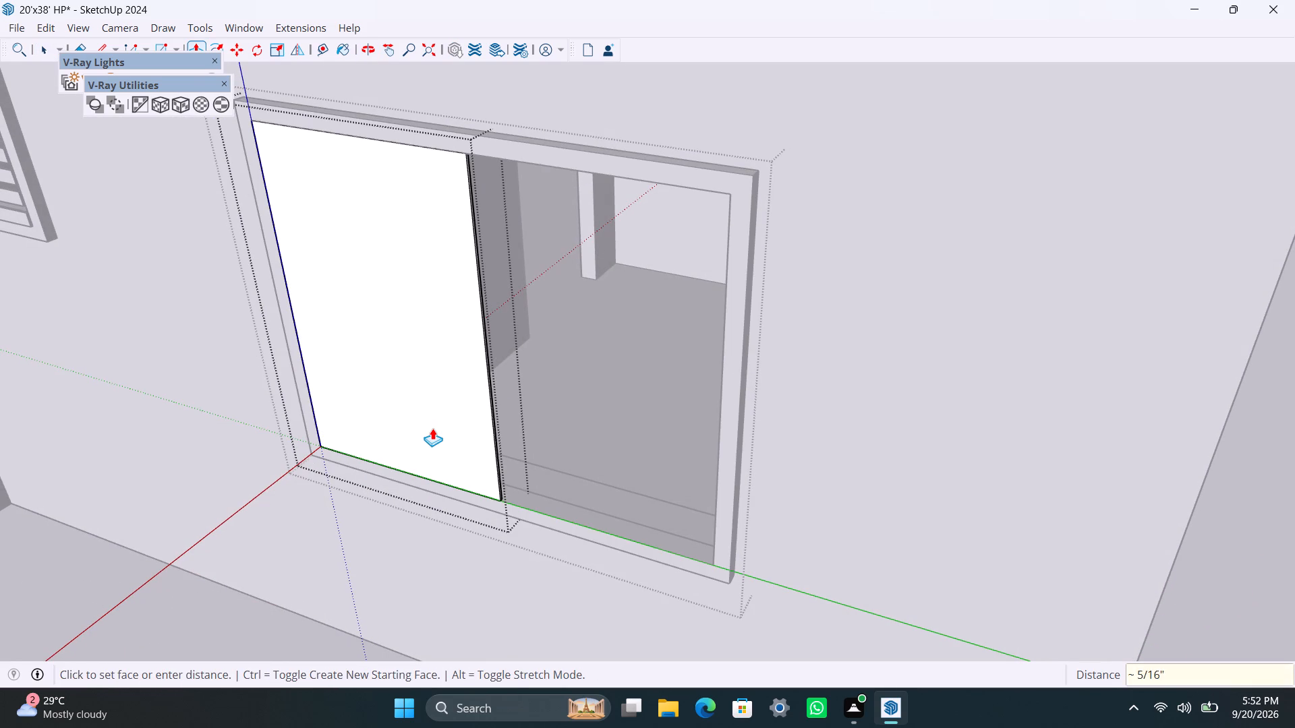
key("space")
left_click(434, 542)
Move the large window's pane back from the frame's front edge into the frame depth.
scroll(473, 522, "up", 7)
left_click(485, 458)
scroll(498, 494, "up", 1)
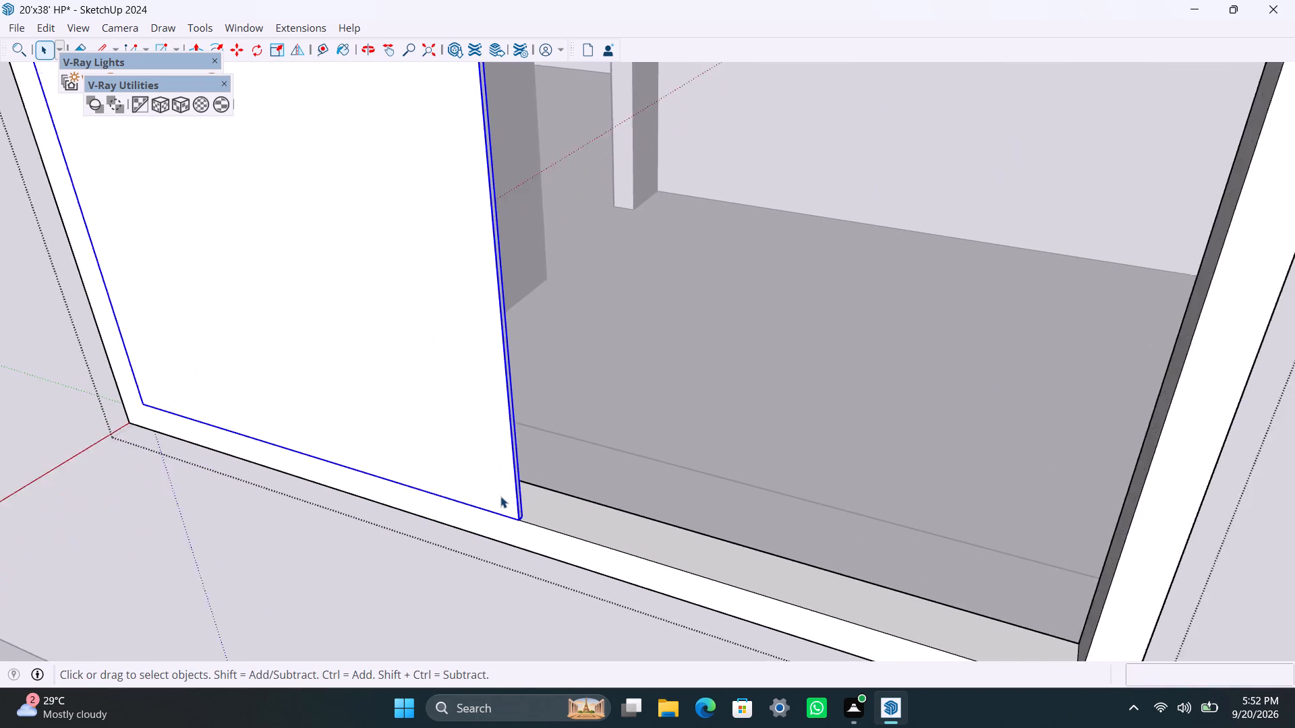
scroll(500, 496, "up", 8)
key("m")
left_click(536, 530)
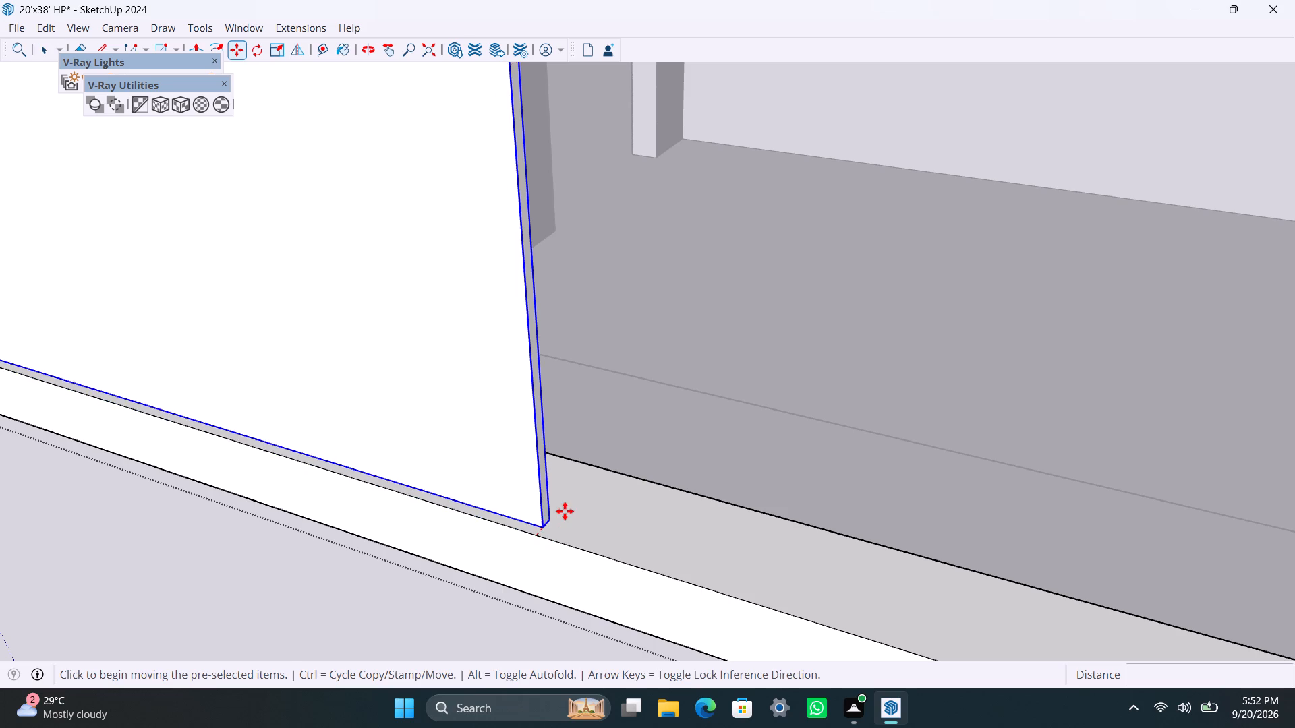
left_click(566, 508)
Copy the pane across to the opposite lower corner of the large window's frame.
scroll(549, 496, "down", 20)
scroll(549, 496, "down", 3)
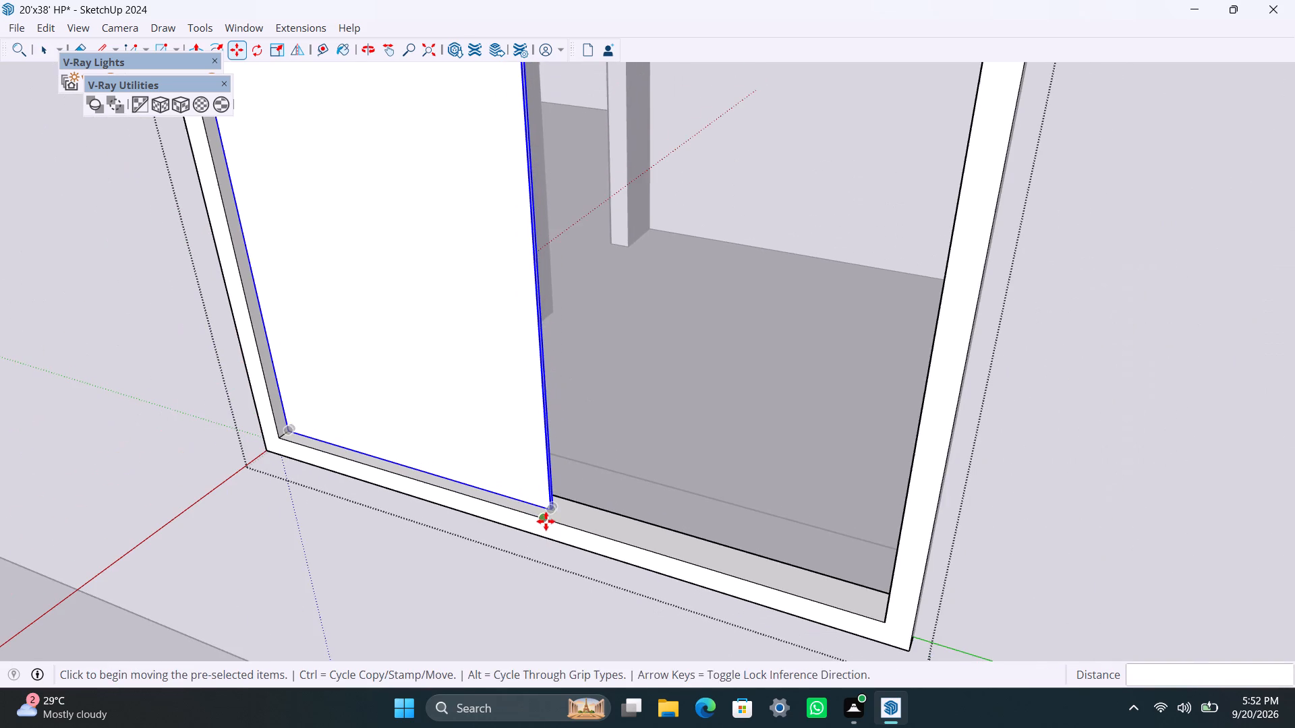
left_click_drag(555, 509, 557, 515)
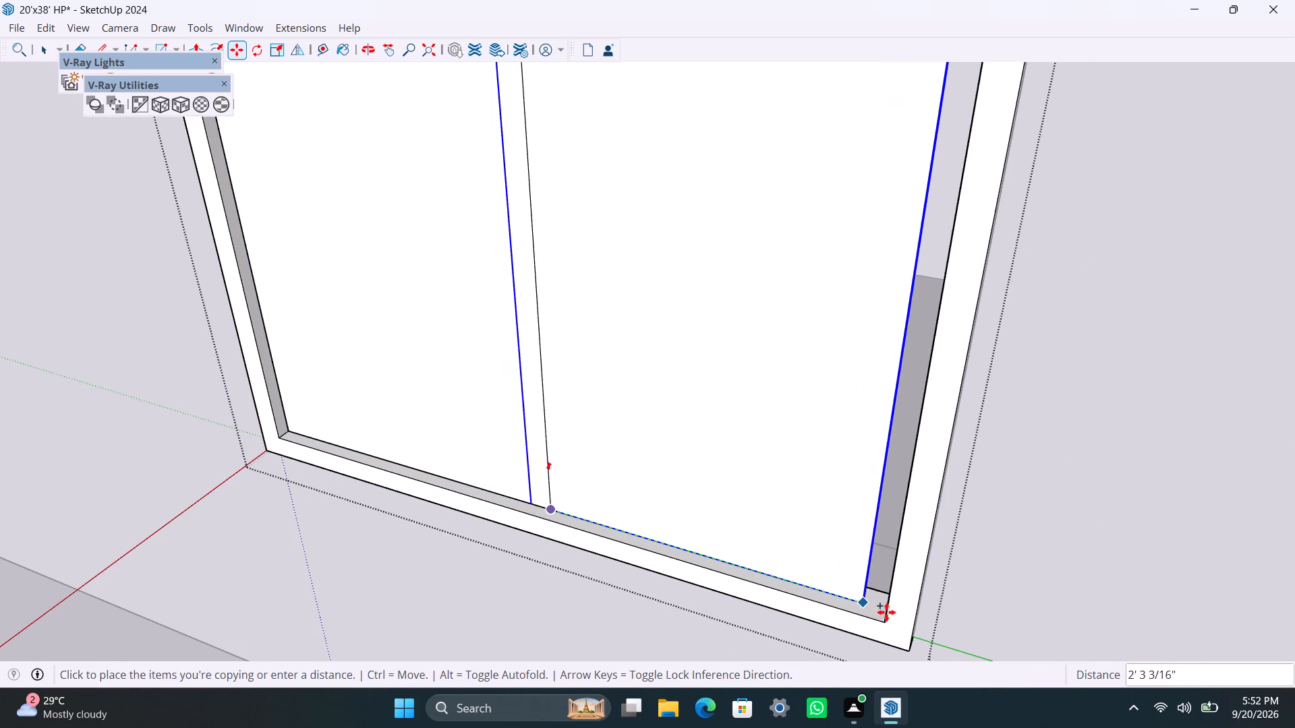
left_click(888, 618)
Move the copied pane back so its rear corner meets the first pane's front edge, and close the frame group.
scroll(575, 530, "up", 9)
middle_click_drag(482, 549, 877, 548)
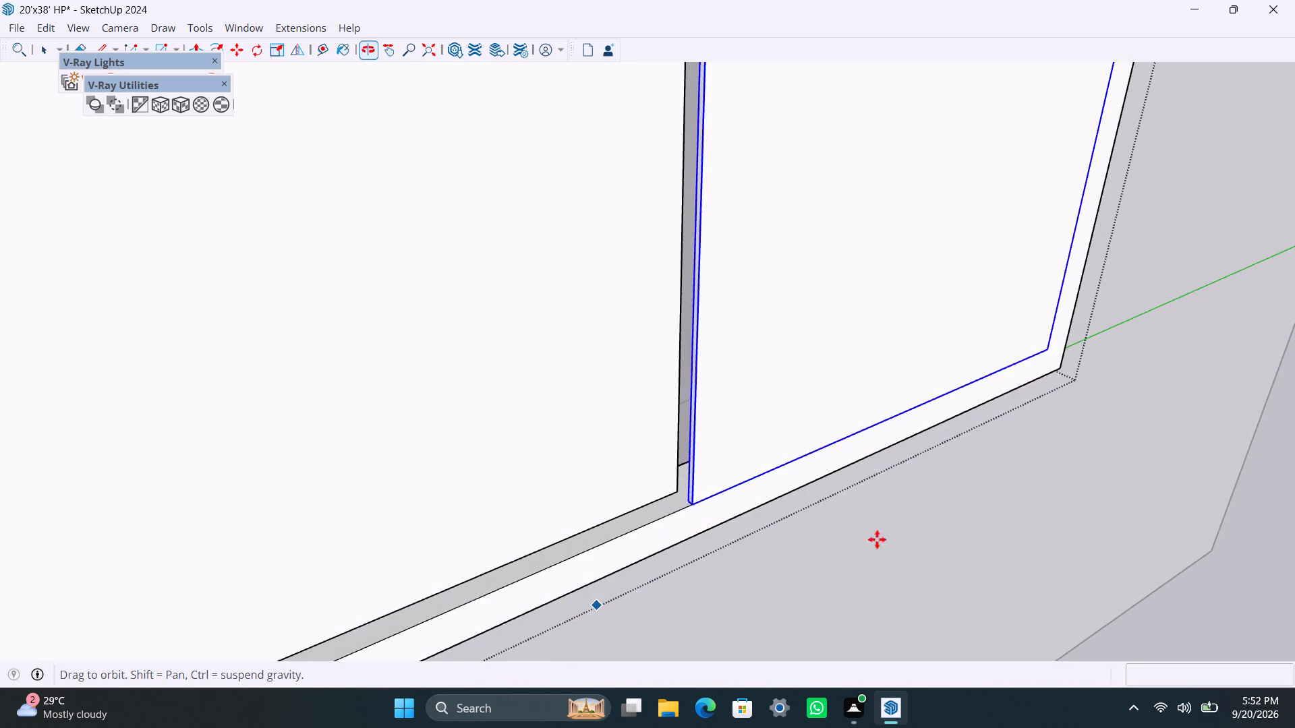
scroll(721, 499, "up", 13)
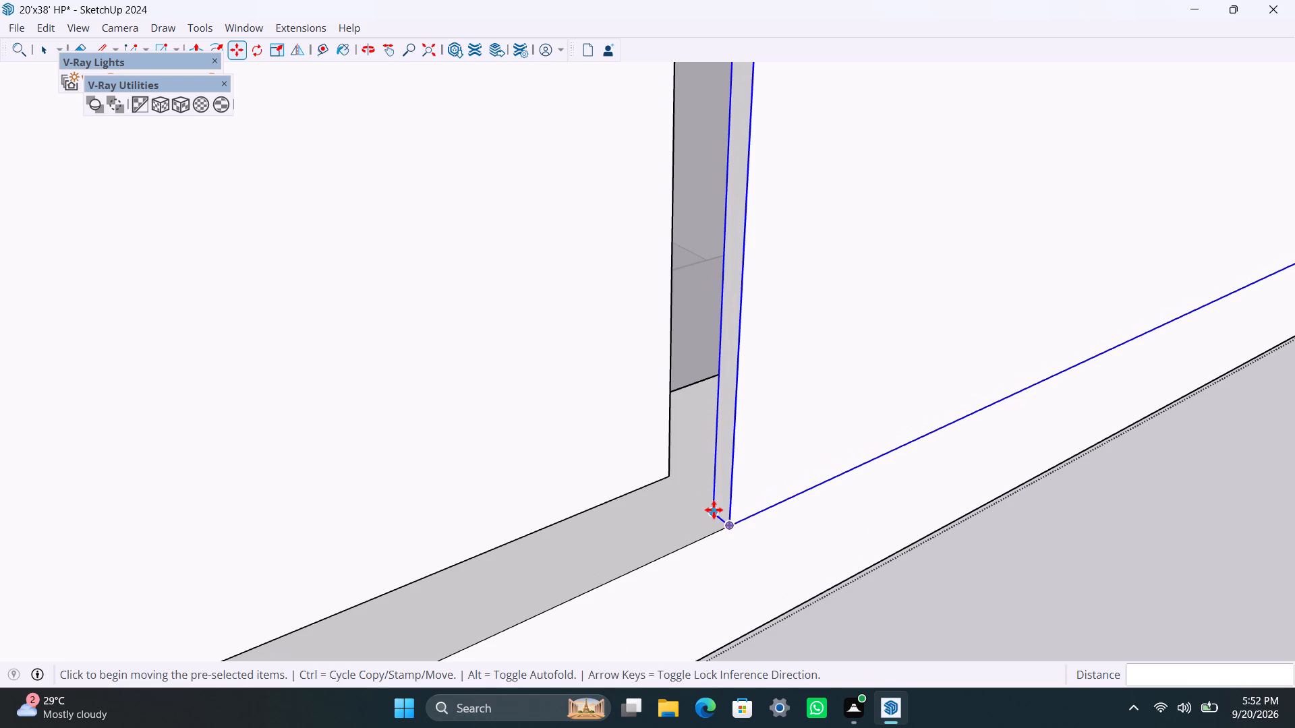
left_click(714, 510)
left_click(662, 476)
scroll(660, 450, "down", 14)
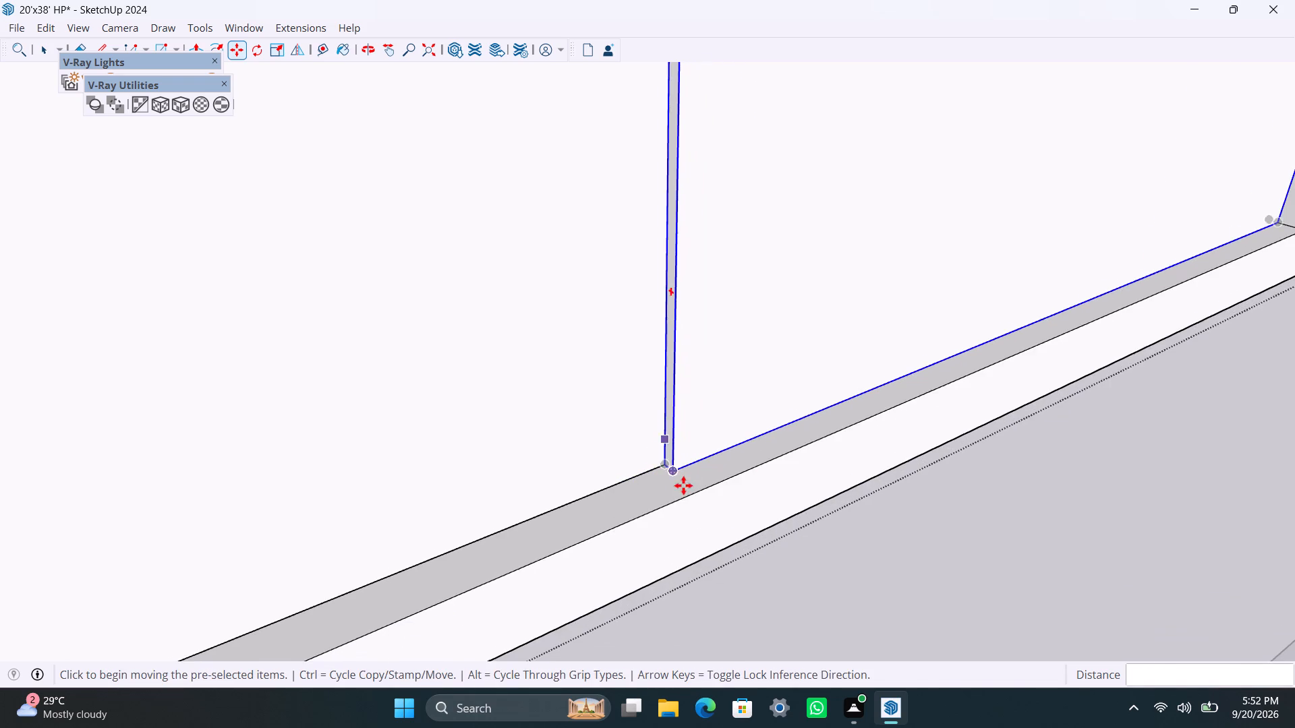
scroll(683, 485, "down", 20)
scroll(683, 485, "down", 20)
scroll(683, 485, "down", 1)
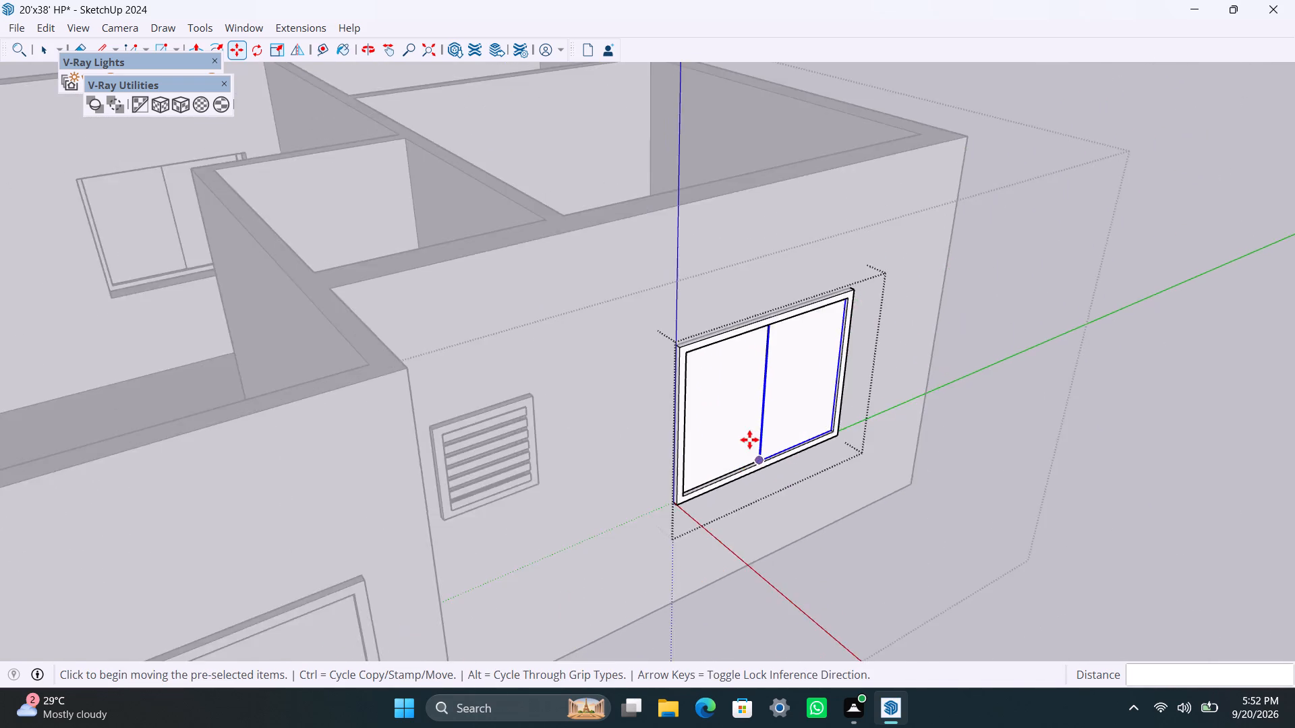
scroll(749, 439, "down", 9)
key("space")
left_click(854, 543)
Draw a rectangle over the unframed opening in the end wall and make it a group.
scroll(859, 491, "down", 5)
middle_click_drag(941, 485, 569, 485)
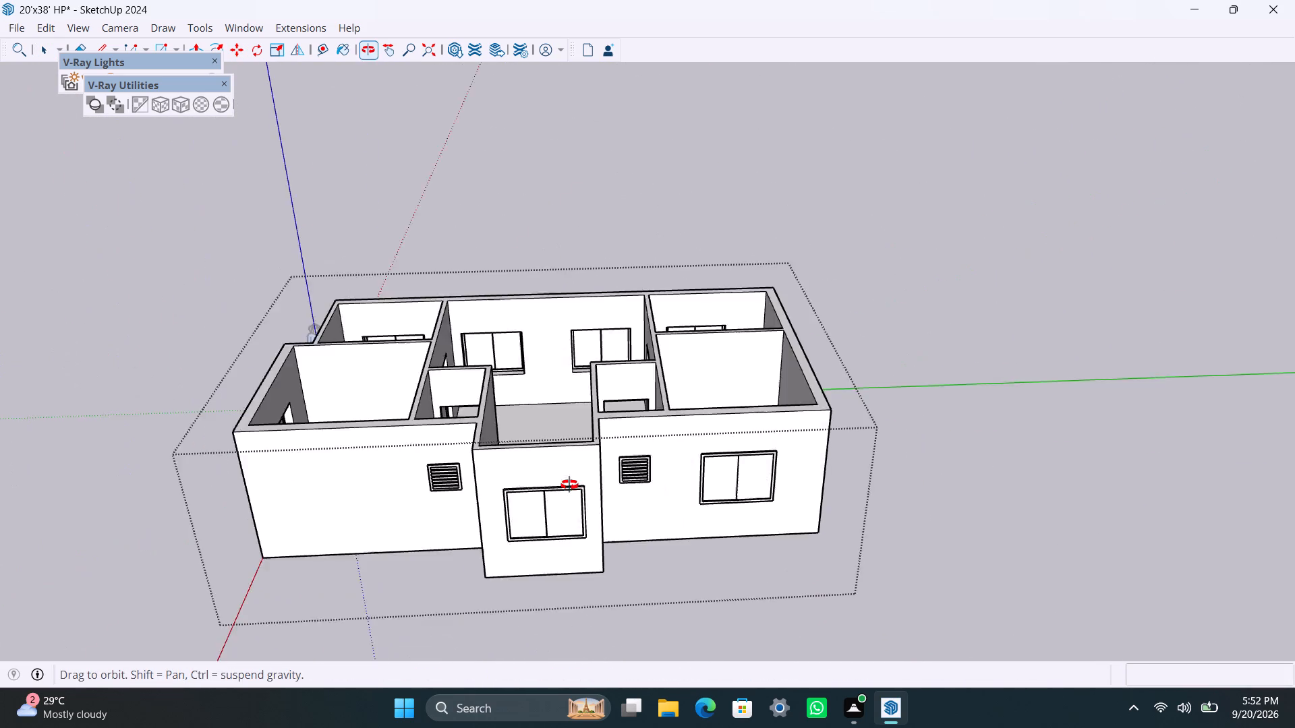
middle_click_drag(569, 485, 233, 446)
scroll(940, 508, "up", 3)
middle_click_drag(715, 547, 526, 522)
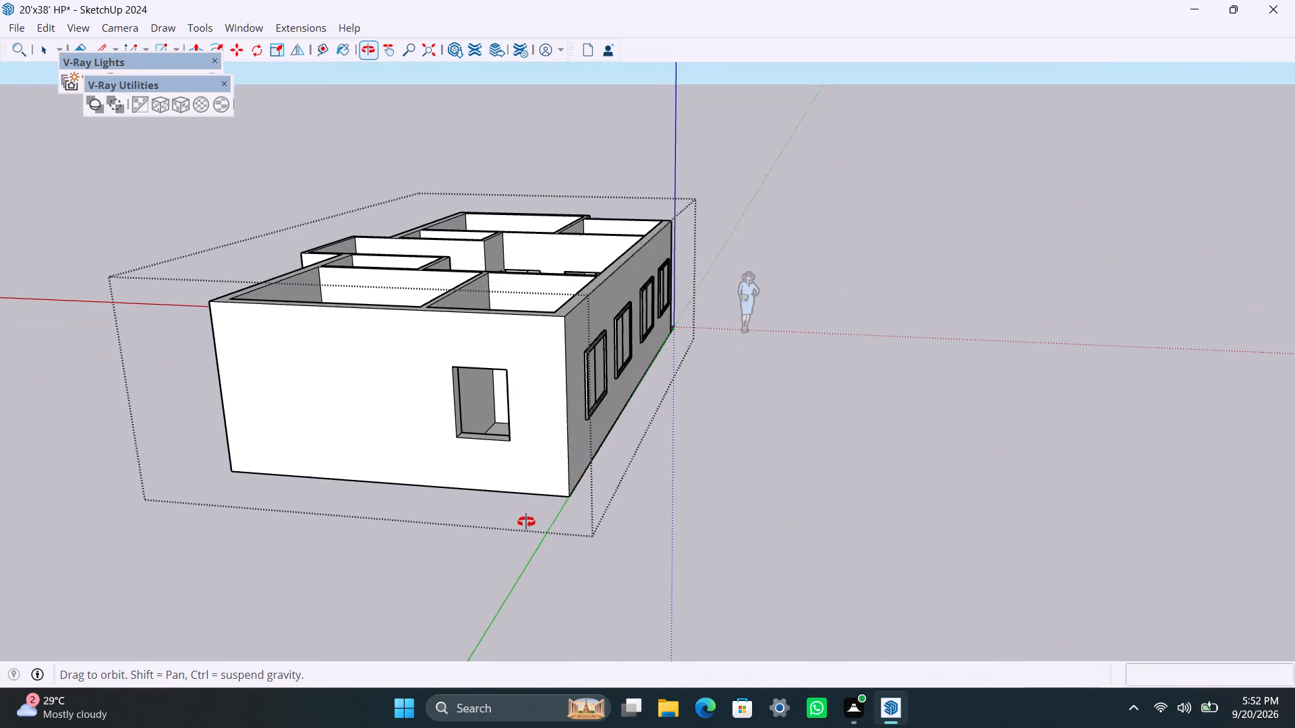
middle_click_drag(526, 522, 549, 535)
scroll(550, 494, "up", 3)
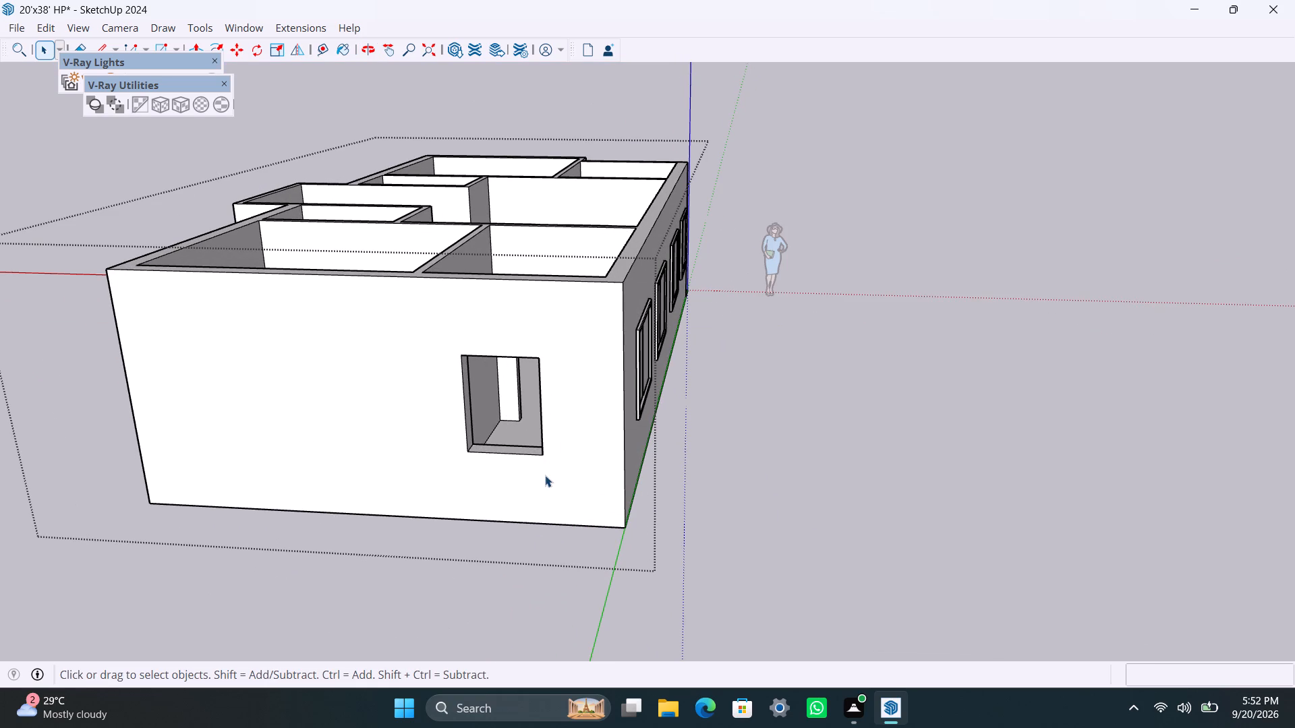
key("r")
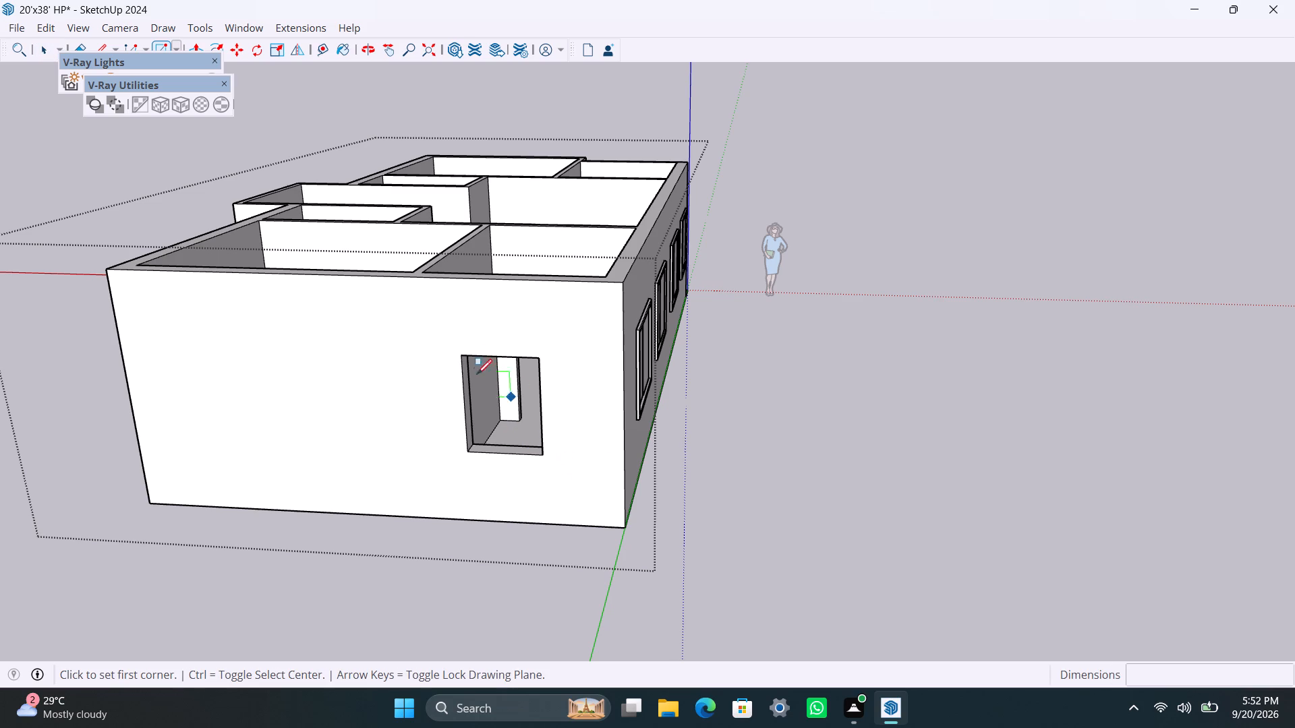
left_click_drag(467, 354, 481, 376)
left_click(547, 452)
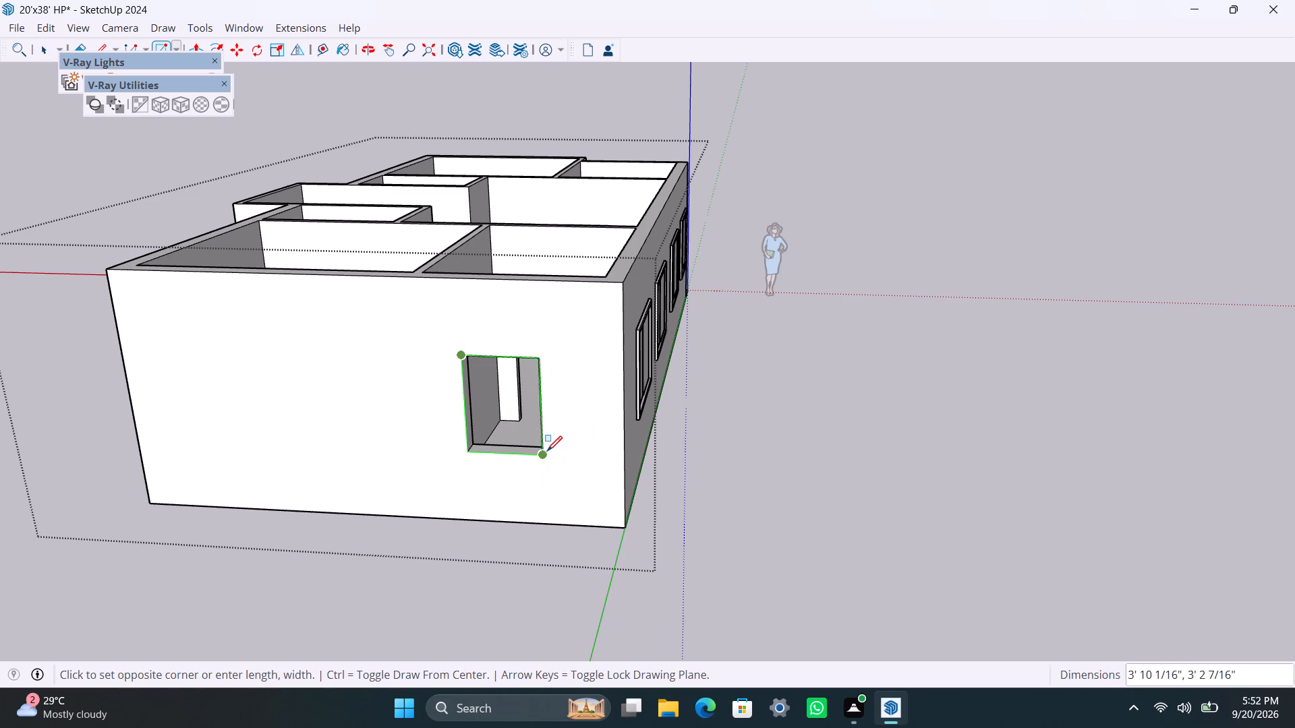
key("space")
double_click(514, 427)
right_click(515, 426)
left_click(616, 175)
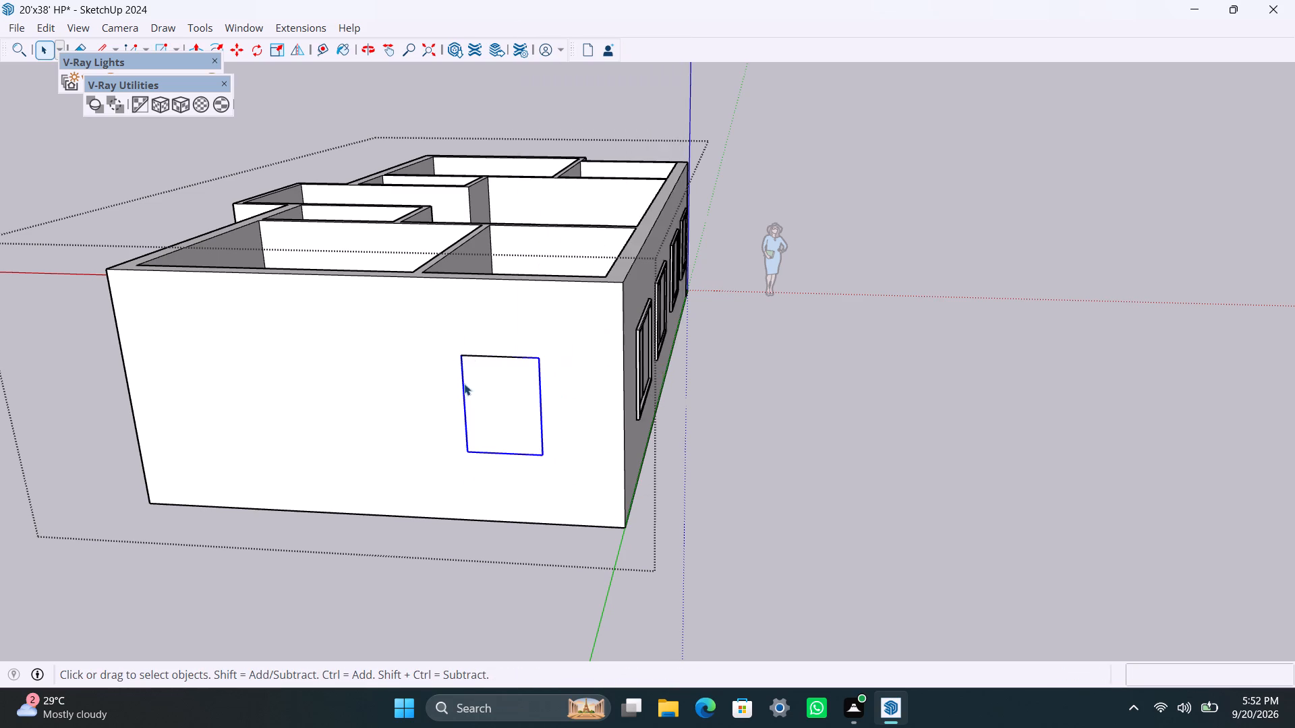
Offset the end-wall rectangle 2" inward and delete the inner face to leave a frame.
scroll(464, 388, "up", 6)
triple_click(481, 385)
left_click(482, 385)
key("f")
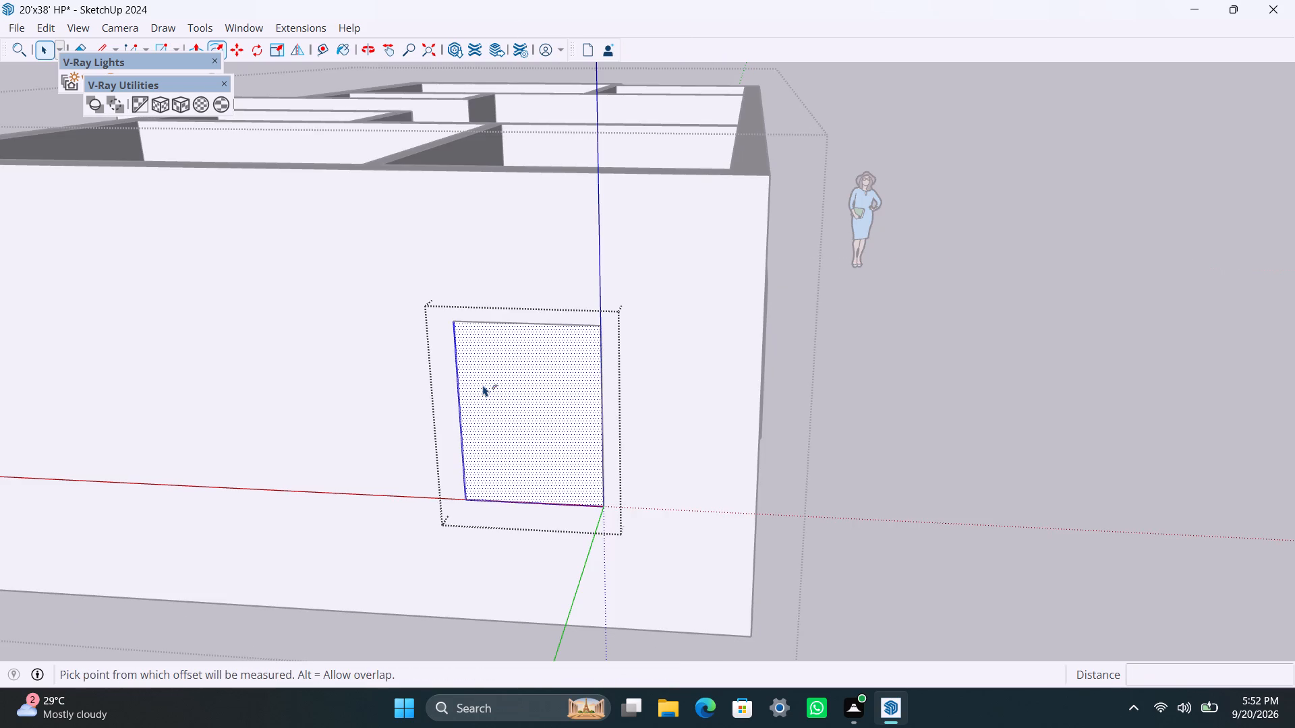
left_click(484, 383)
type("2\"")
key("Return")
key("space")
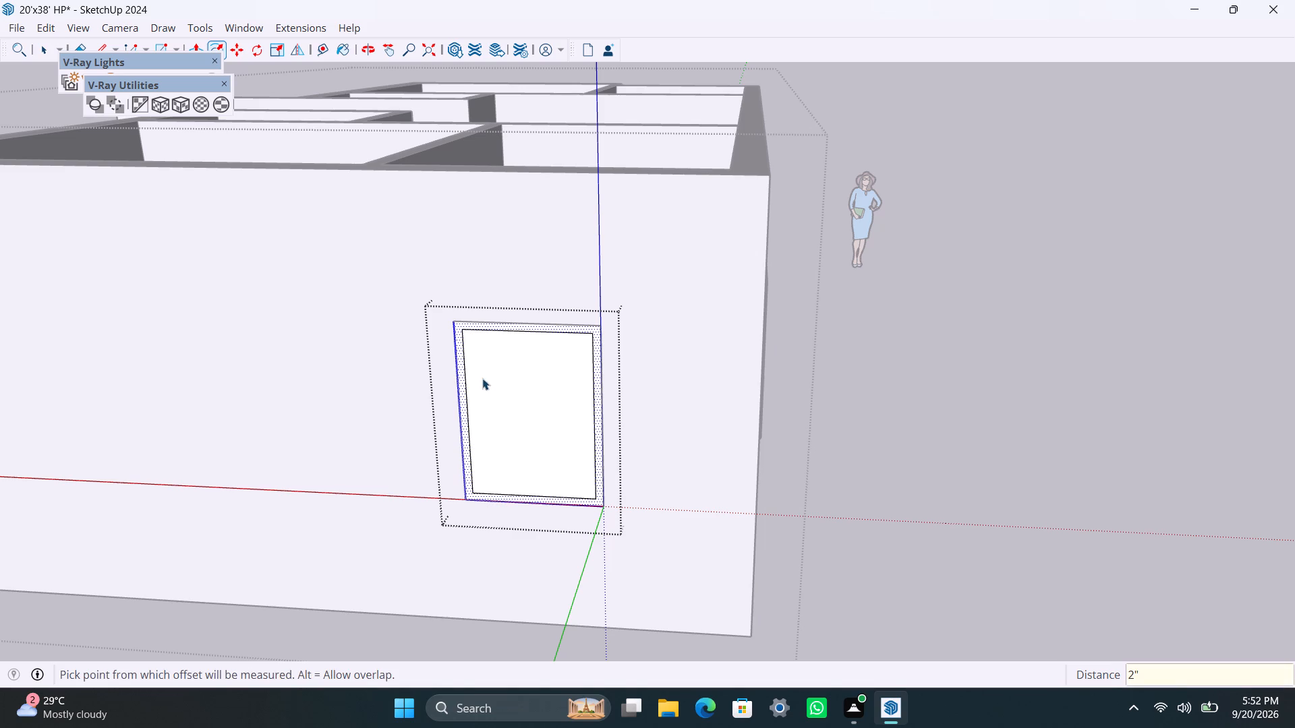
left_click(494, 391)
key("Delete")
Push/pull the end-wall frame face 1.5" into the wall and another 1.5" outward.
scroll(466, 523, "up", 6)
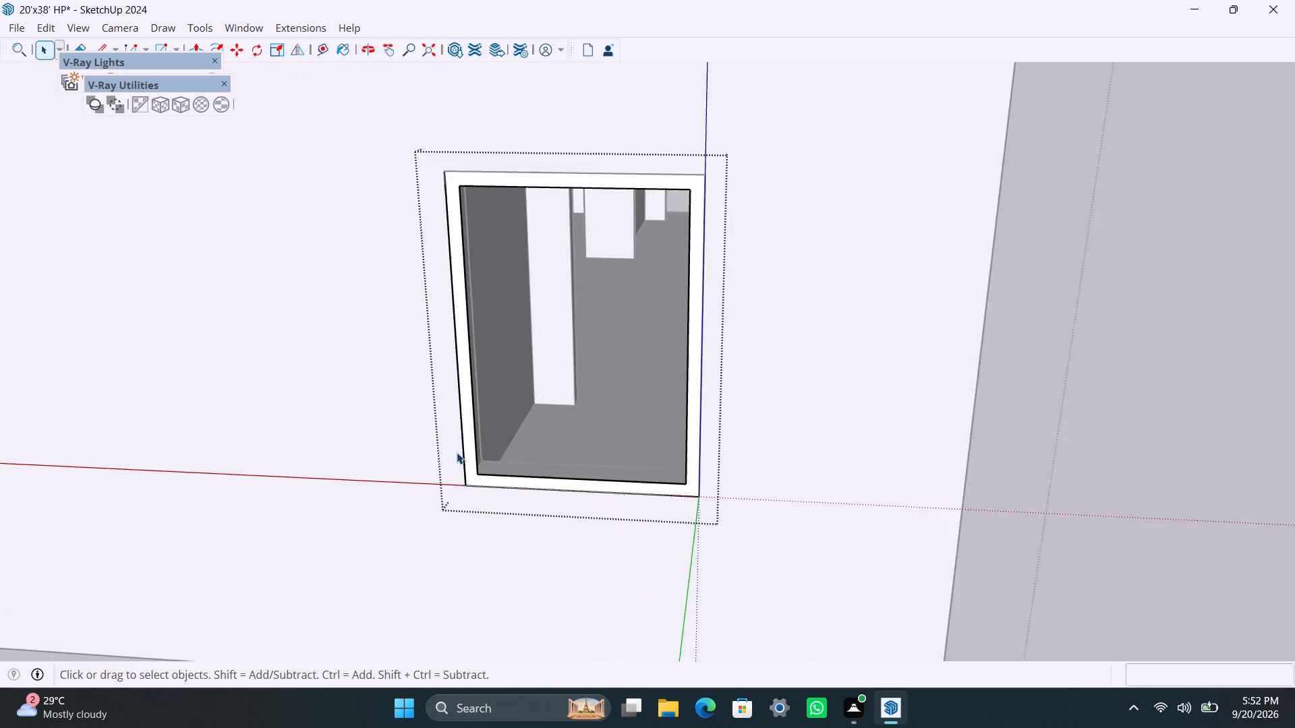
scroll(457, 448, "up", 2)
left_click(469, 422)
key("p")
left_click(470, 422)
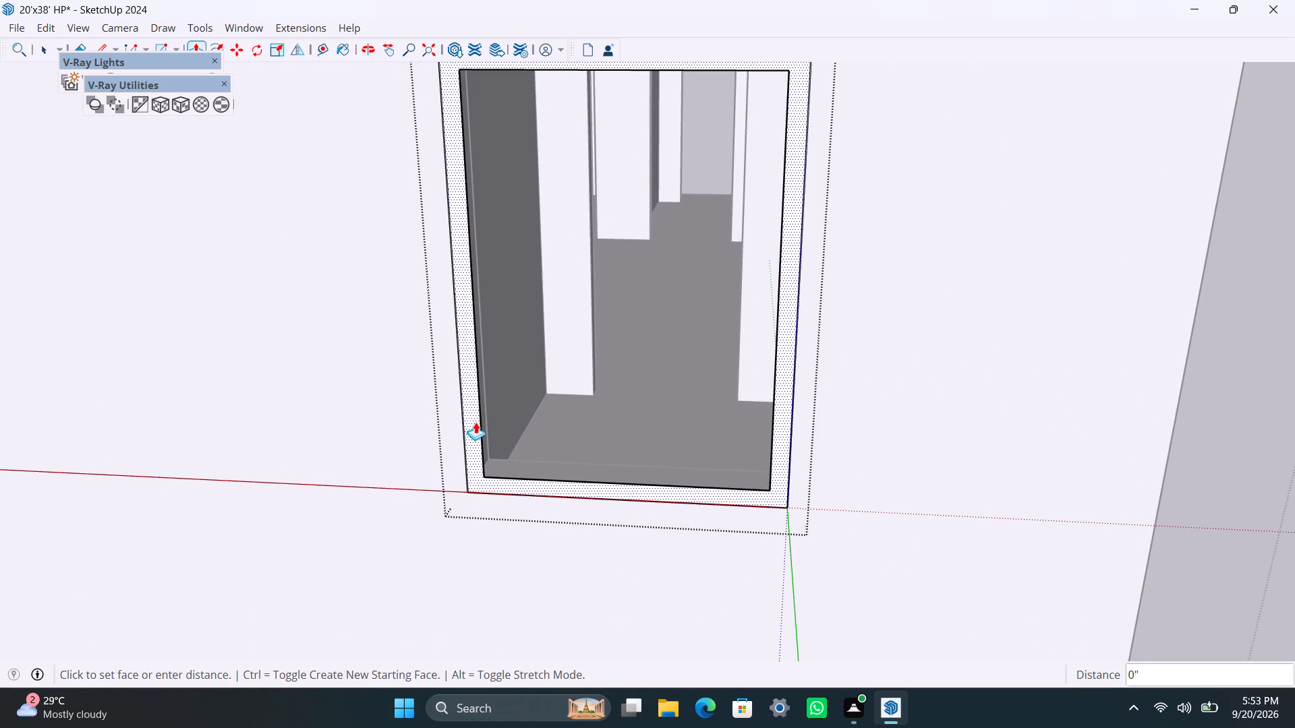
type("1.5\"")
key("Return")
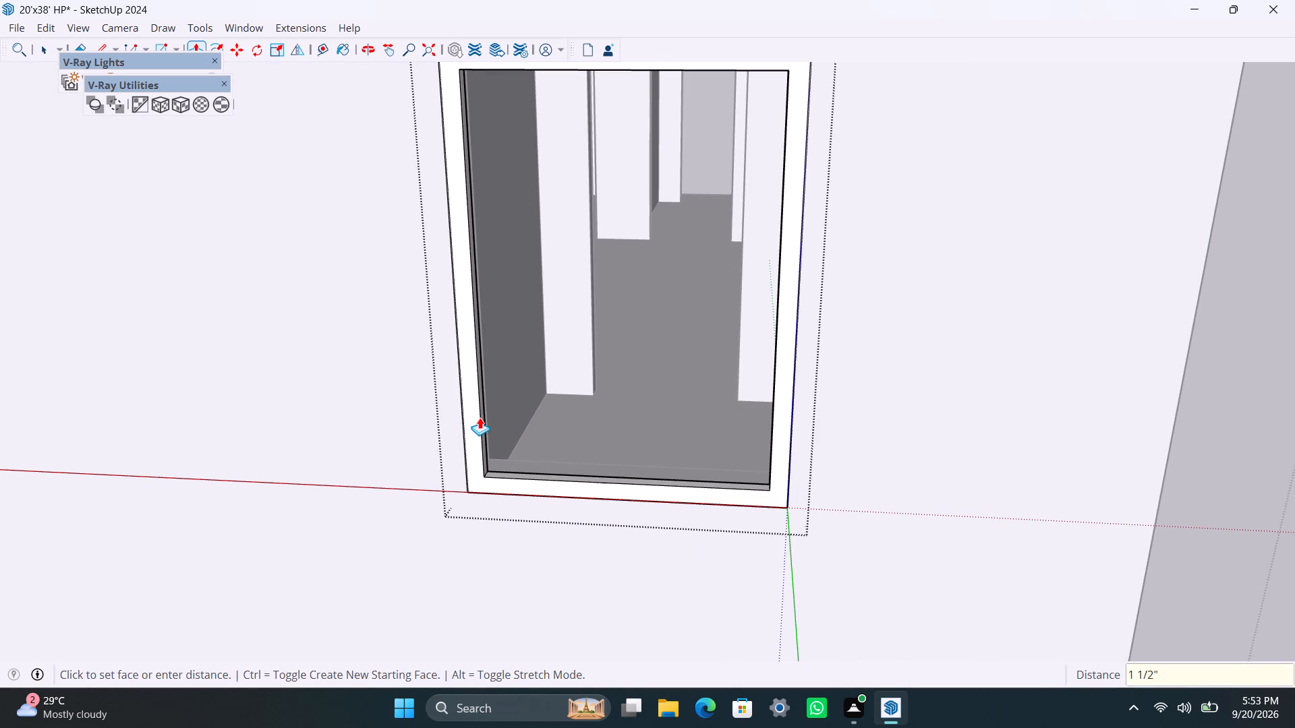
left_click(480, 446)
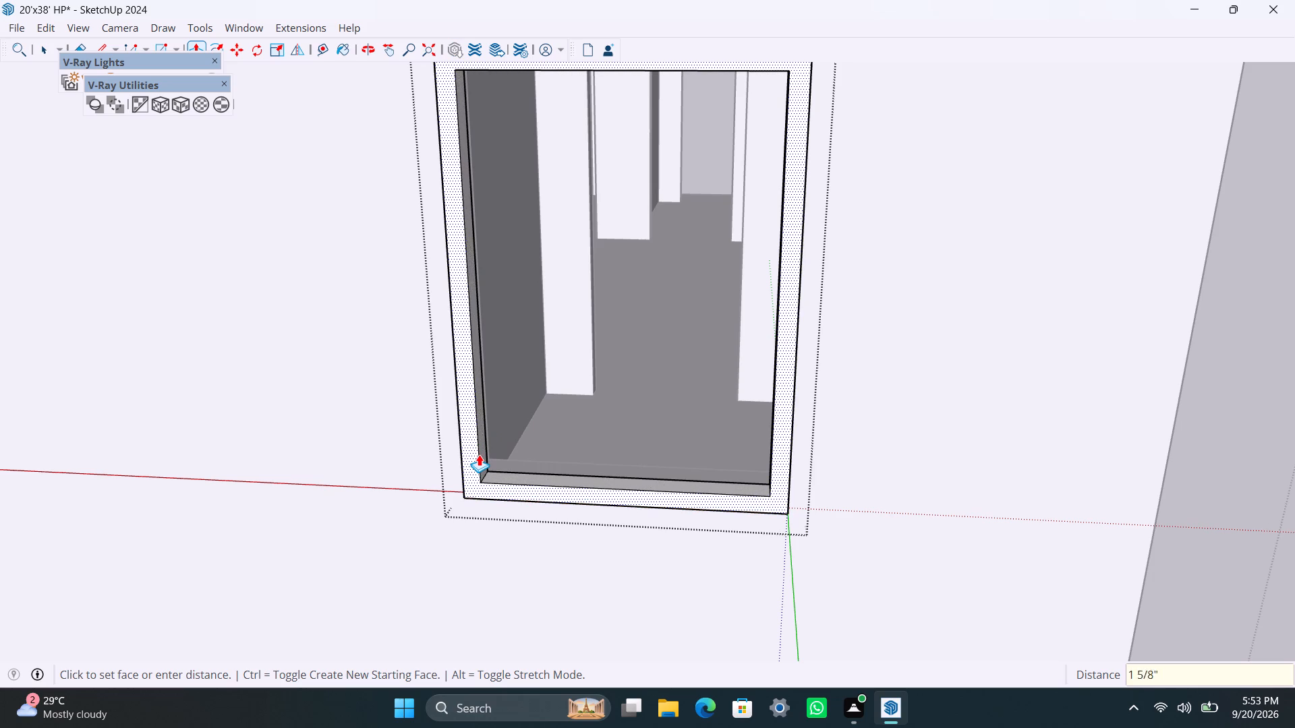
type("1.5\"")
key("Return")
key("space")
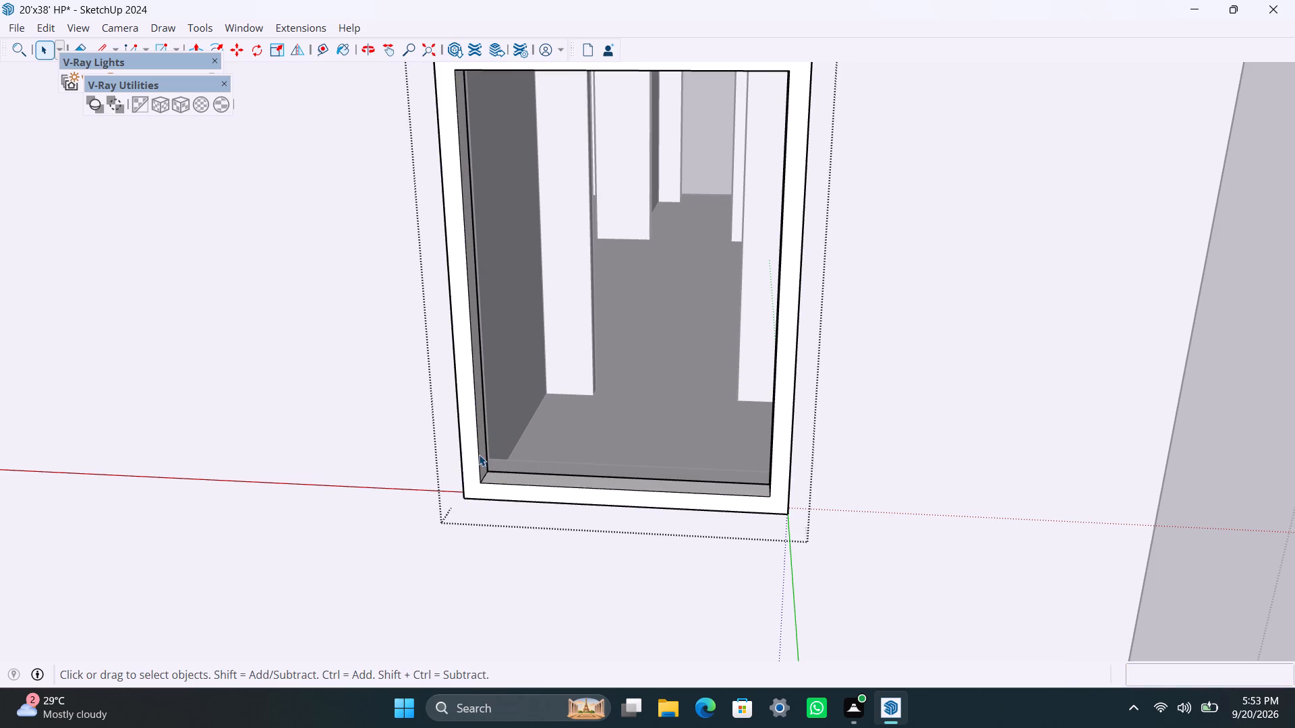
Draw a rectangle over the left half of the end-wall frame and delete the face filling the other half.
scroll(480, 456, "down", 4)
key("r")
left_click_drag(460, 193, 466, 209)
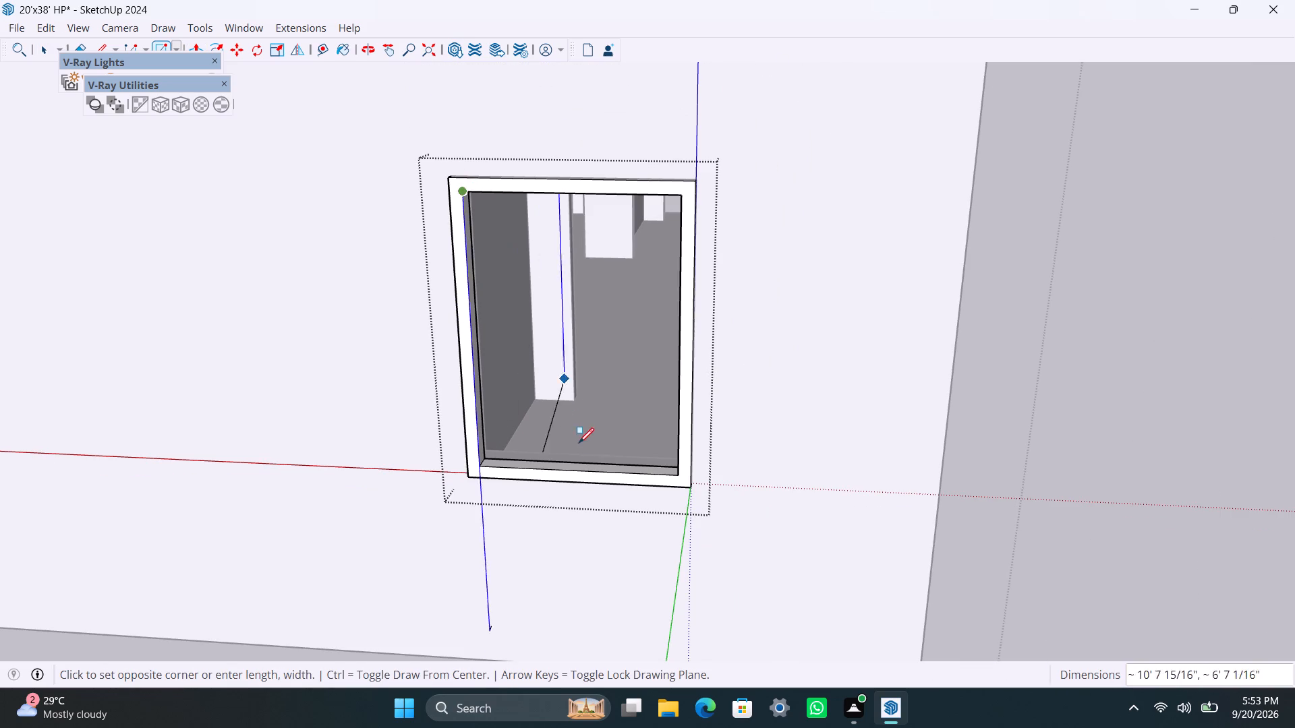
left_click(581, 467)
key("space")
left_click(612, 440)
key("Delete")
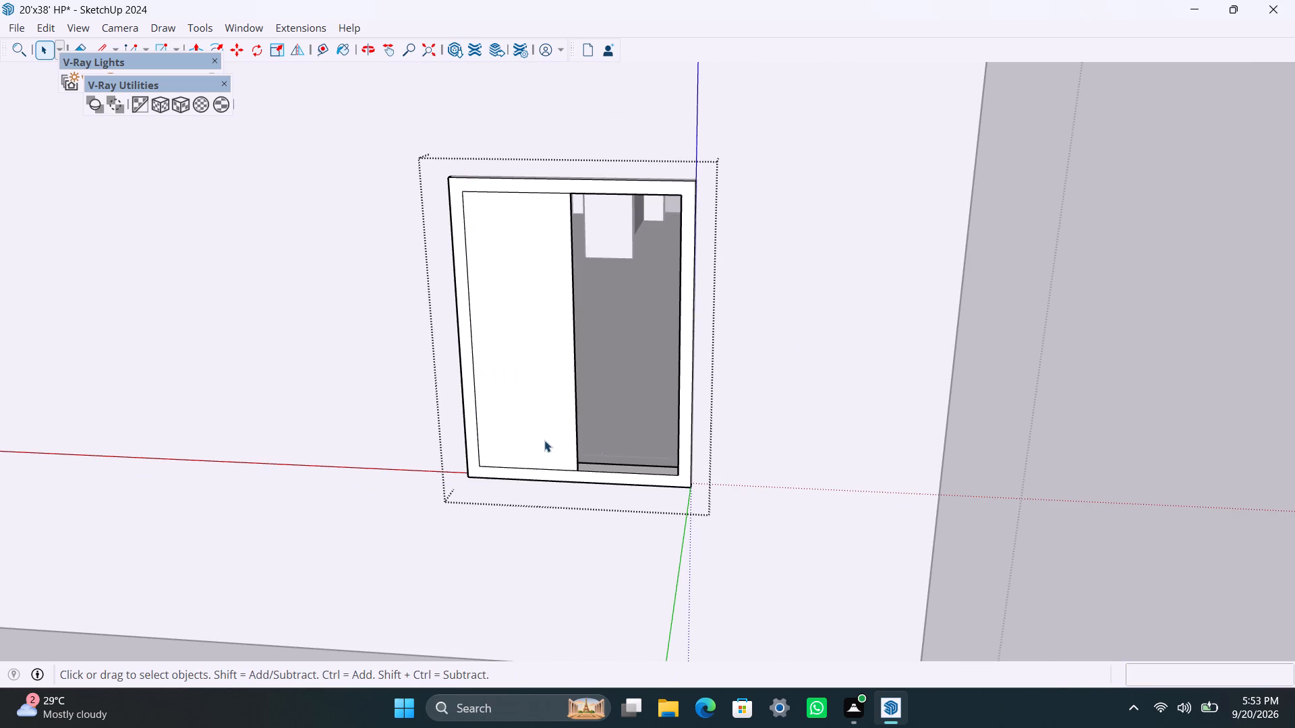
Group the end-wall window's half-width pane face with its edges and push/pull it to 8 mm thick.
double_click(538, 435)
right_click(537, 435)
left_click(599, 198)
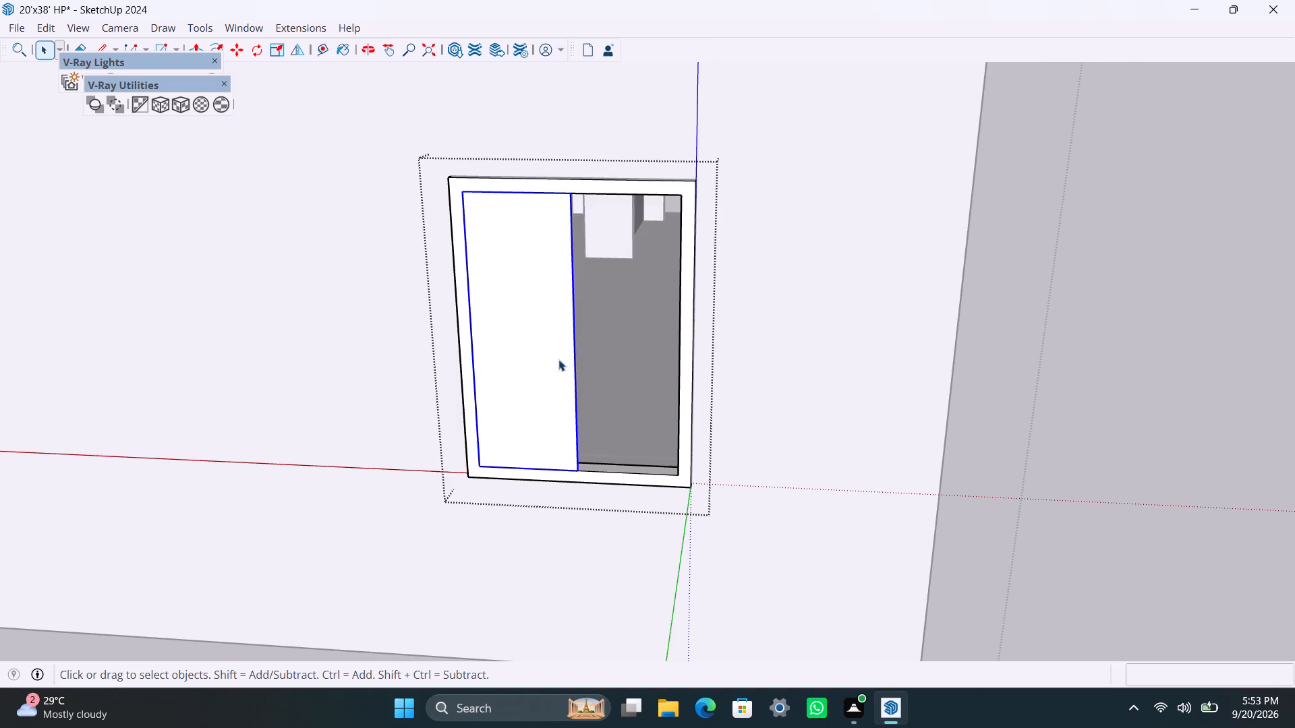
scroll(558, 359, "up", 2)
middle_click_drag(565, 406, 513, 419)
scroll(543, 426, "up", 3)
triple_click(543, 426)
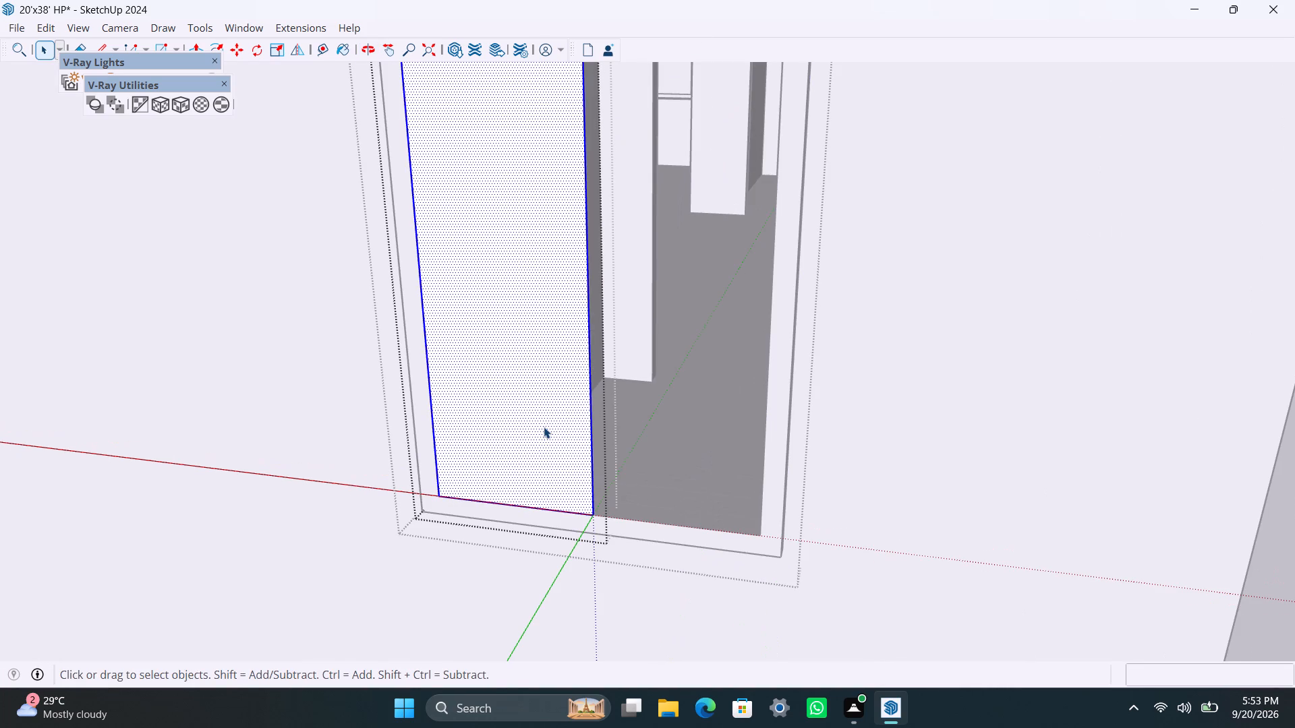
key("p")
left_click(544, 427)
type("8MM")
key("Return")
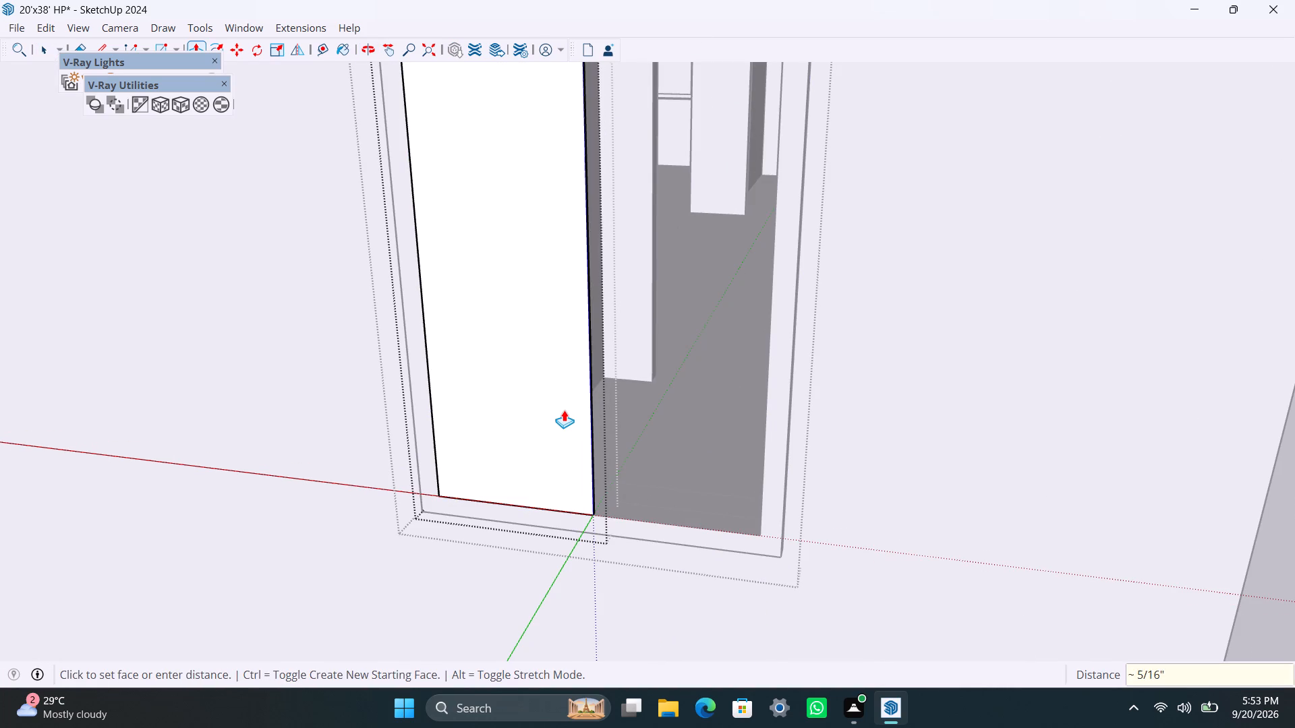
key("space")
left_click(685, 657)
Move the end-wall window's half-width pane 1 11/16" back into its frame.
scroll(621, 572, "up", 6)
left_click(552, 474)
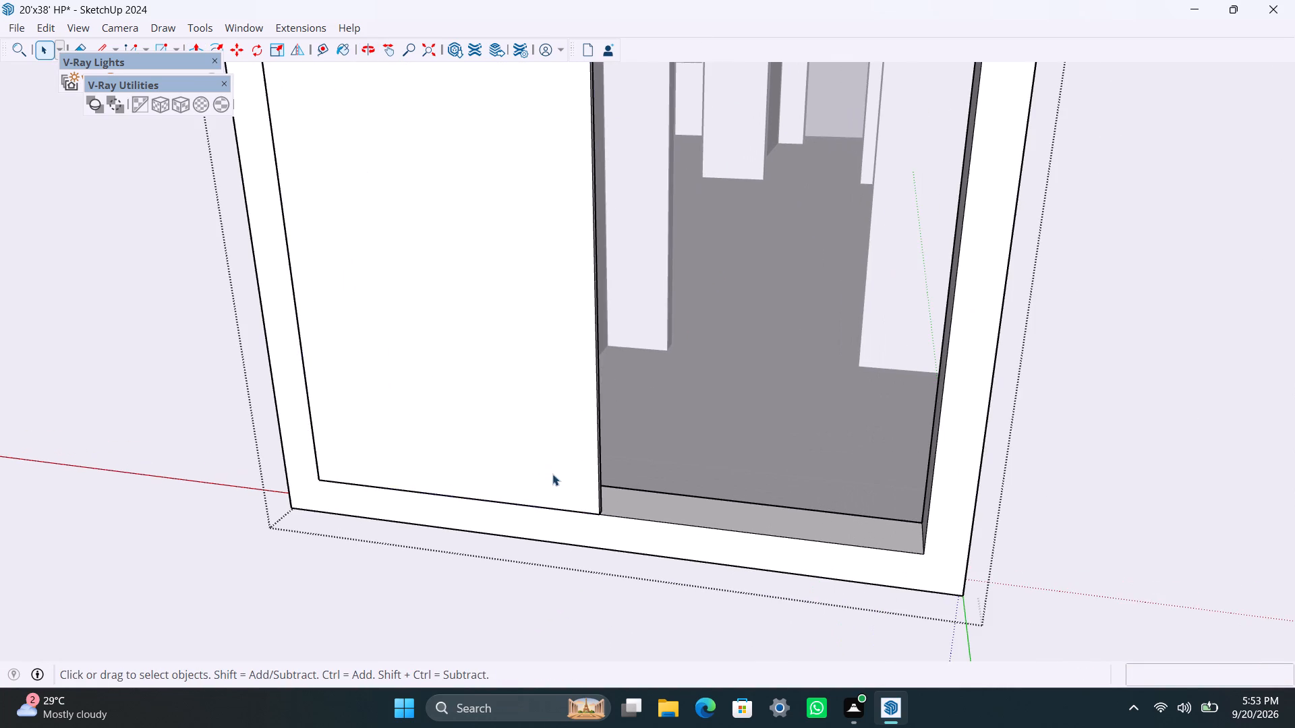
scroll(573, 497, "up", 3)
middle_click_drag(588, 504, 549, 525)
scroll(571, 530, "up", 5)
key("m")
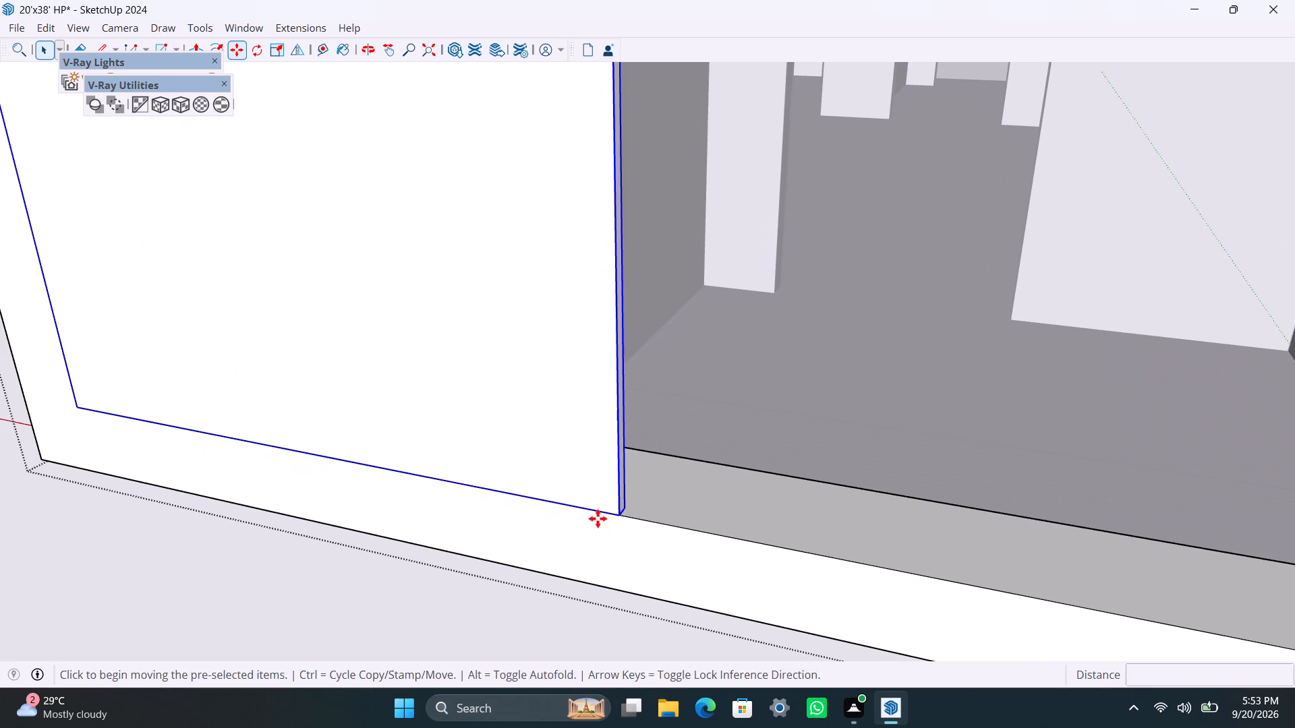
left_click(617, 511)
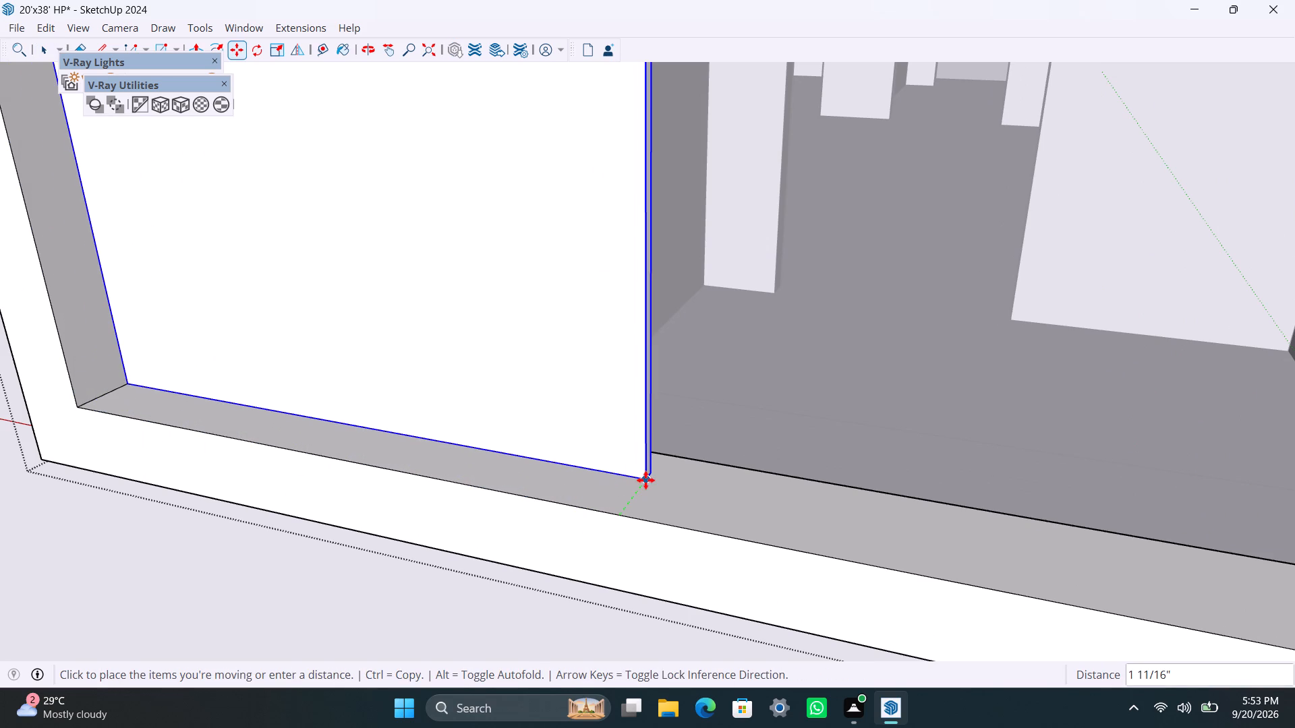
left_click(645, 480)
Copy the end-wall window pane to the frame's empty half and shift the copy about 1 5/16" inward, directly behind the first pane.
scroll(633, 537, "down", 10)
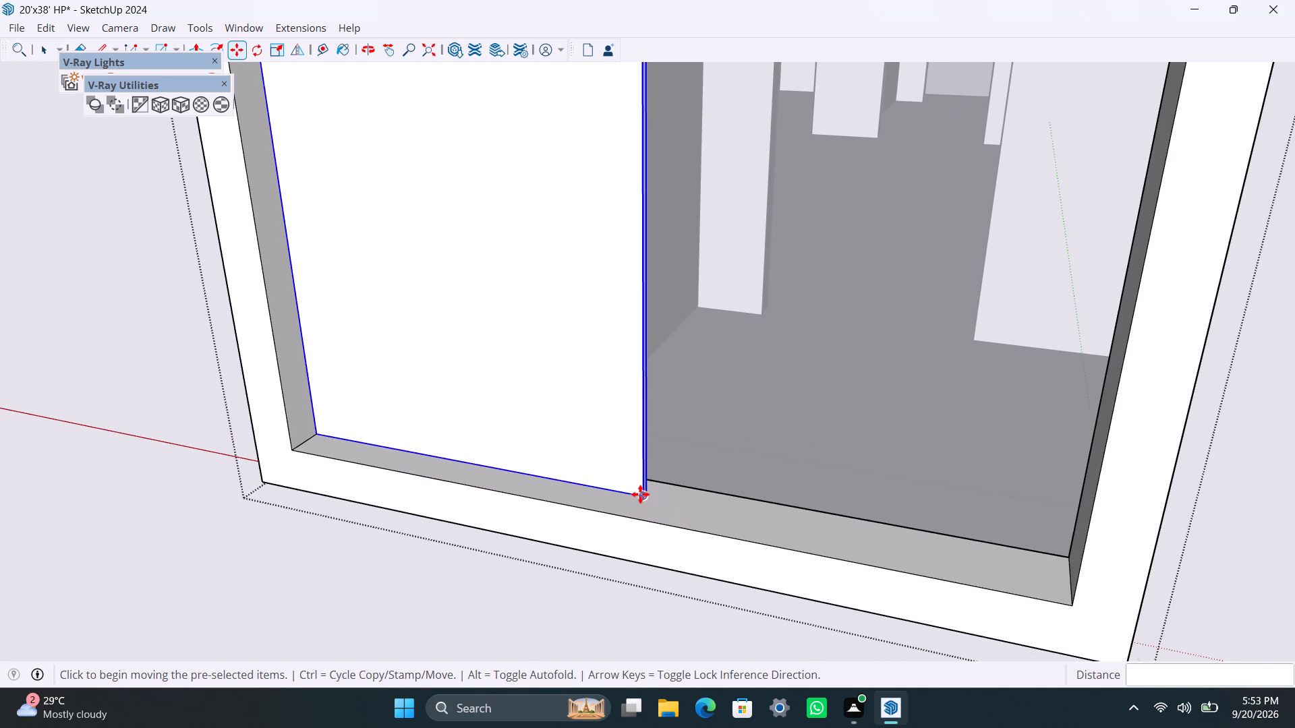
left_click_drag(640, 494, 652, 501)
left_click(1072, 603)
scroll(652, 538, "up", 2)
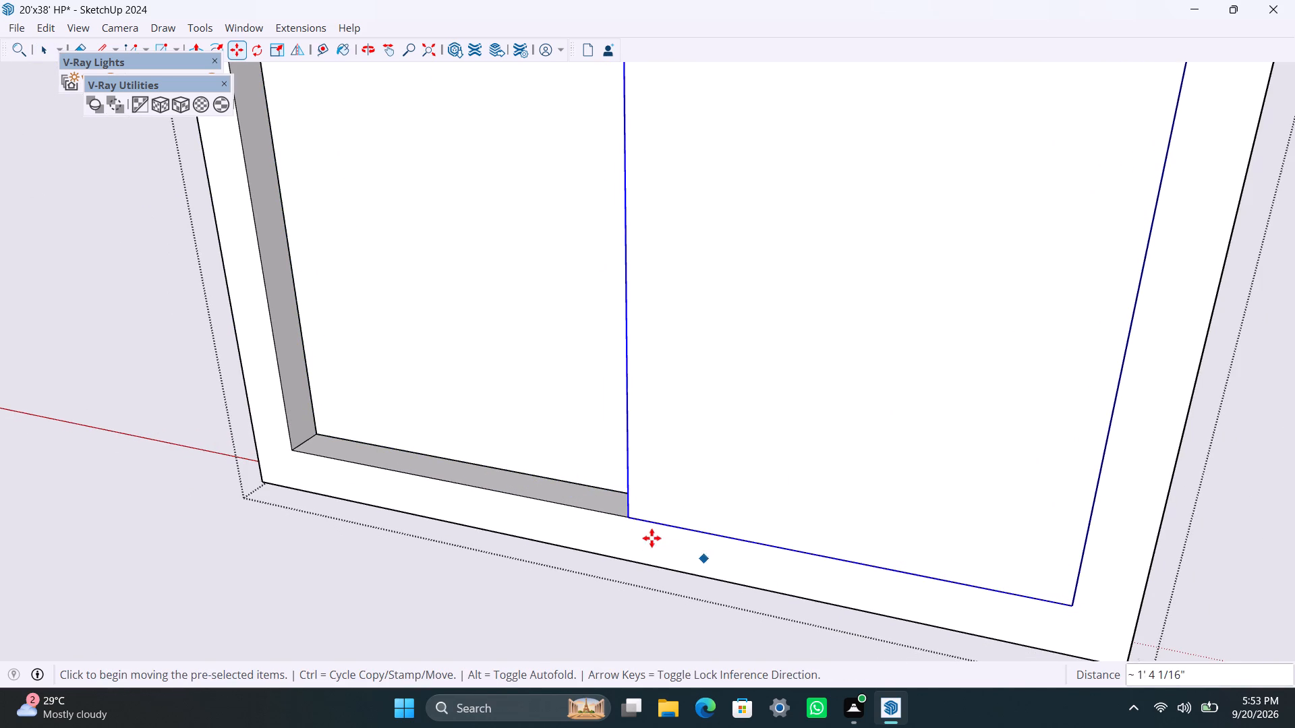
scroll(652, 538, "up", 9)
middle_click_drag(588, 536, 1052, 598)
scroll(737, 468, "up", 6)
left_click(728, 456)
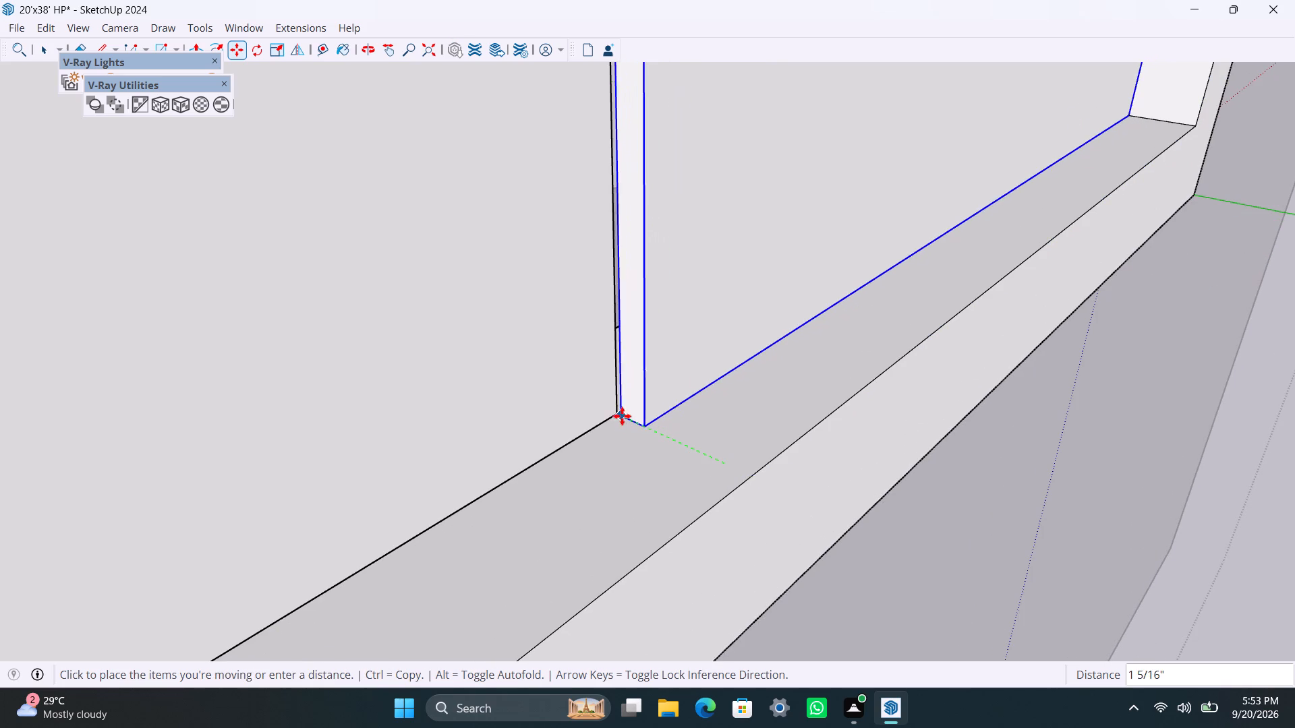
left_click(618, 415)
scroll(617, 437, "down", 20)
scroll(617, 437, "down", 6)
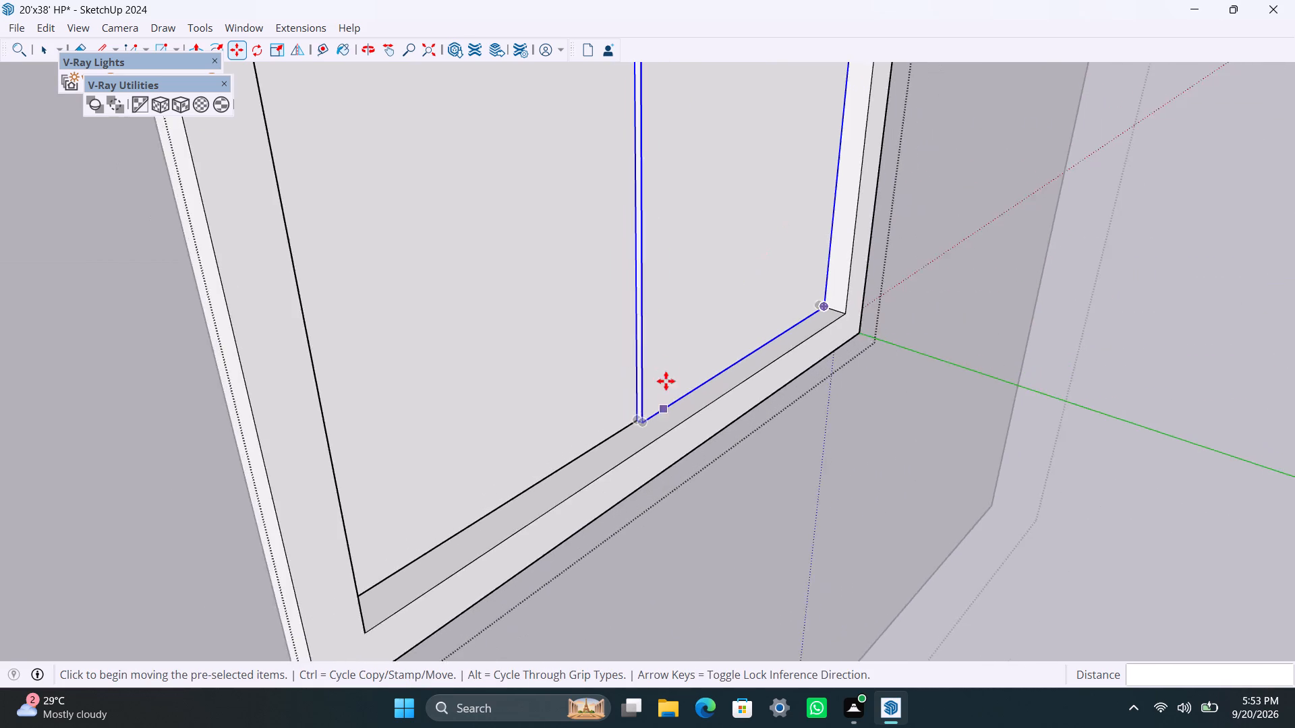
scroll(666, 381, "down", 20)
scroll(666, 381, "down", 20)
scroll(666, 381, "down", 2)
key("space")
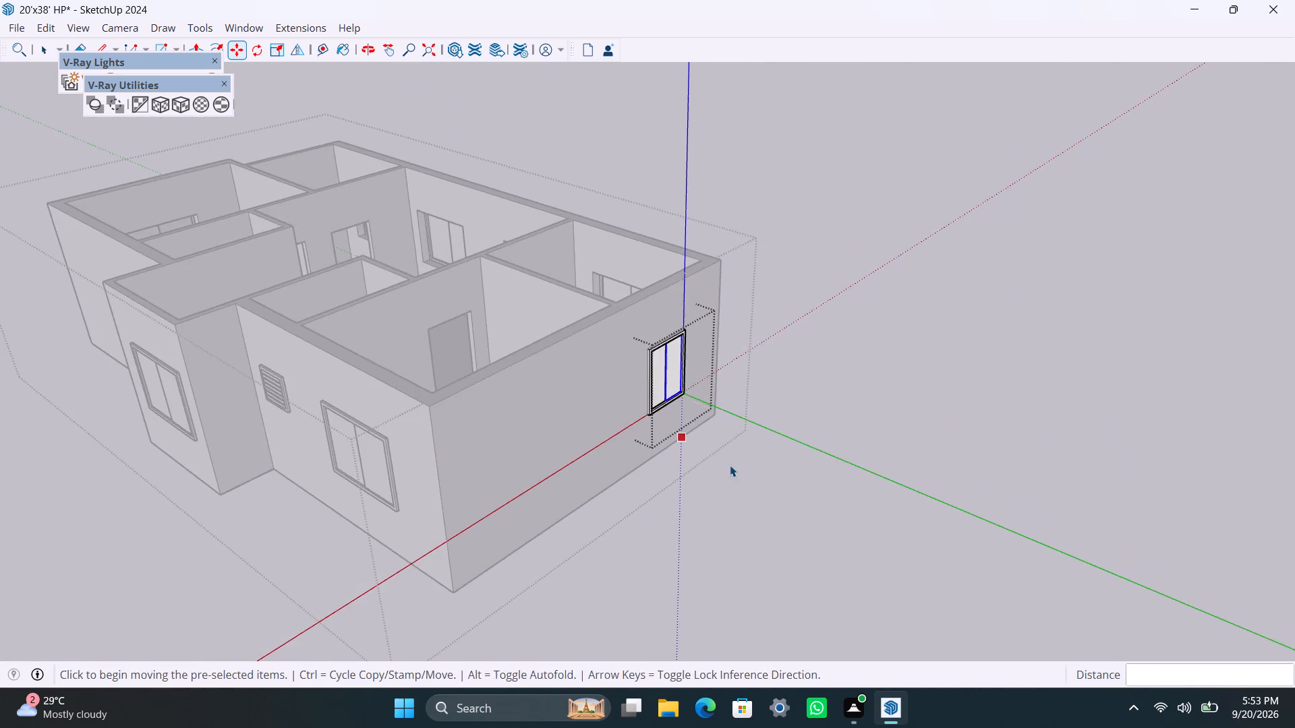
left_click(733, 467)
Examine the fitted windows and remaining openings around all outer walls of the house.
scroll(725, 420, "down", 4)
middle_click_drag(741, 444, 237, 497)
scroll(799, 268, "up", 4)
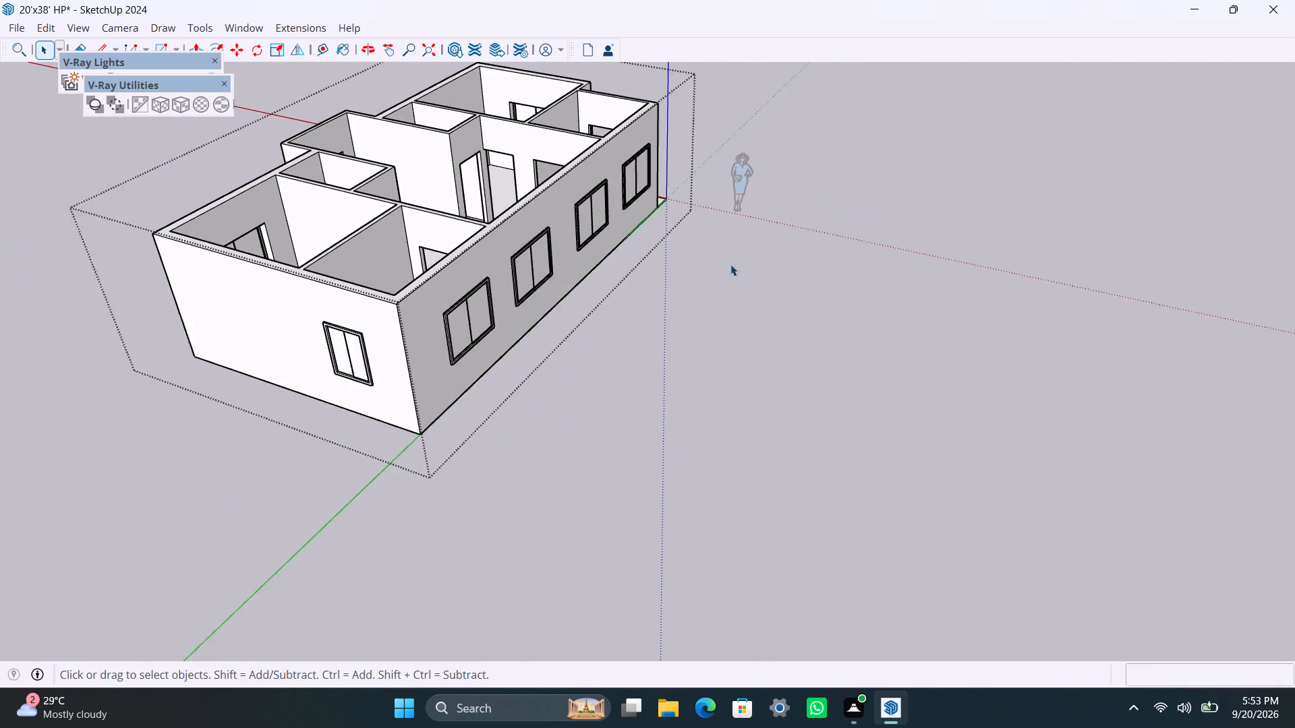
middle_click_drag(428, 317, 695, 419)
scroll(484, 313, "down", 3)
middle_click_drag(482, 319, 621, 386)
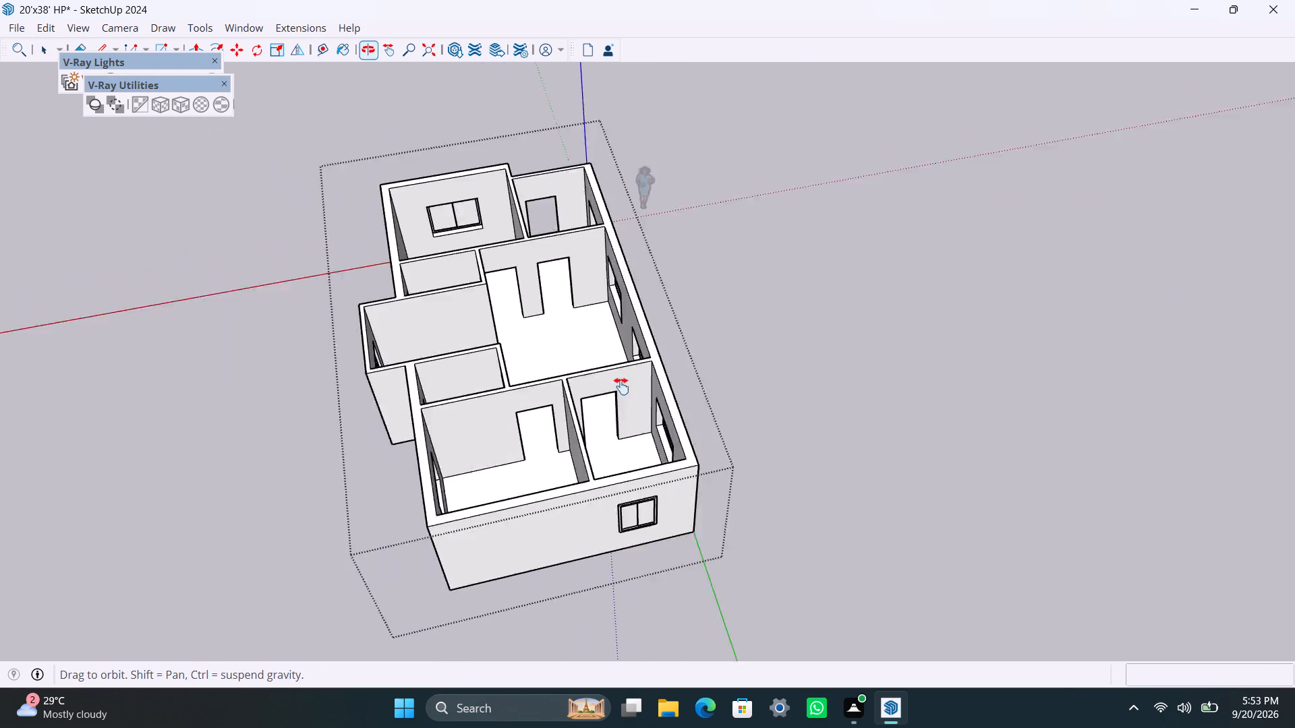
middle_click_drag(621, 386, 634, 498)
scroll(973, 502, "up", 1)
middle_click_drag(921, 503, 0, 383)
scroll(1060, 398, "up", 3)
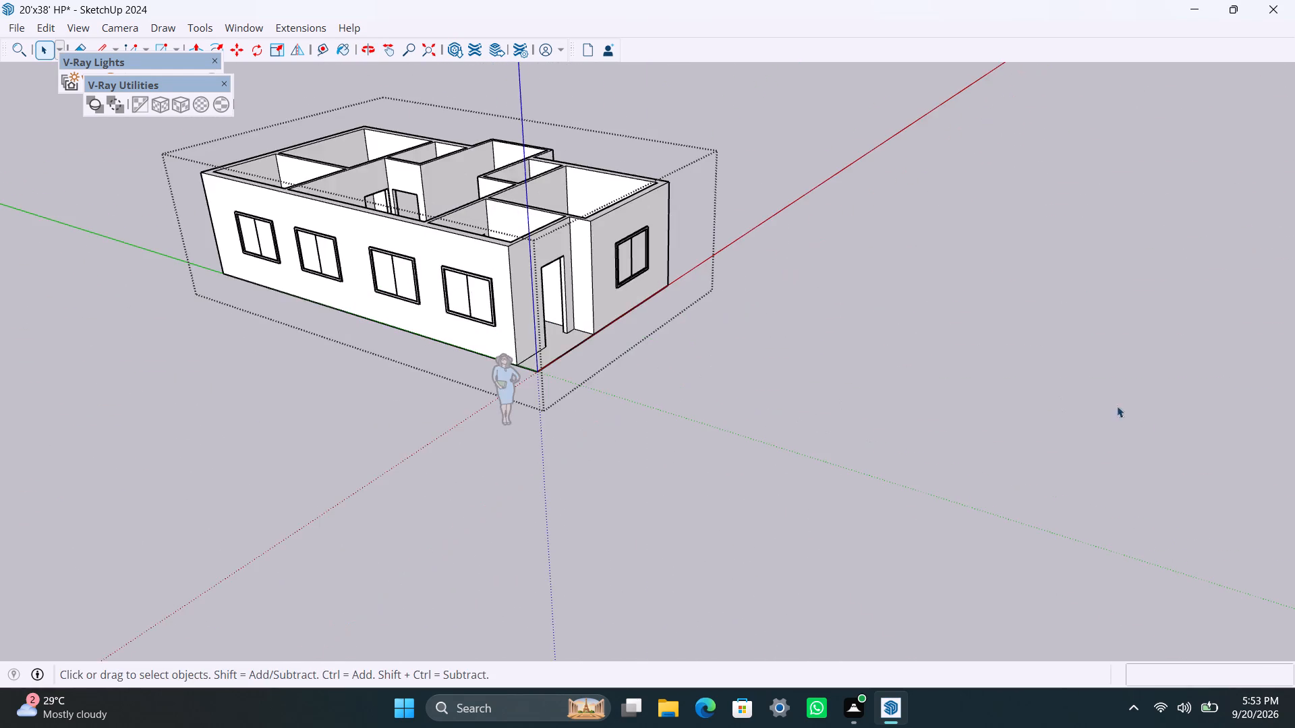
middle_click_drag(835, 420, 362, 394)
scroll(768, 364, "up", 3)
middle_click_drag(671, 397, 747, 555, "shift")
scroll(712, 496, "up", 3)
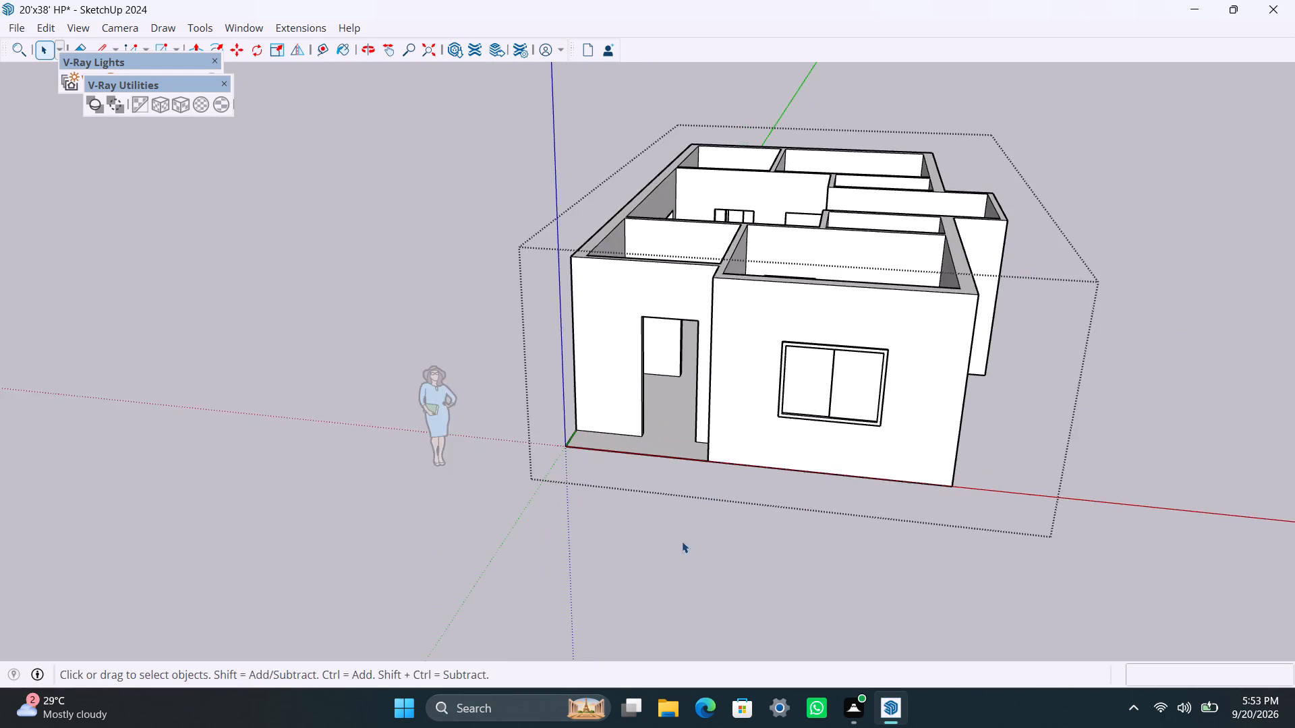
Draw a rectangle of about 3' x 7' over the front door opening and group its face with its edges.
middle_click_drag(684, 544, 779, 583)
scroll(665, 303, "up", 5)
middle_click_drag(643, 404, 573, 418)
scroll(573, 411, "up", 2)
middle_click_drag(593, 414, 567, 399)
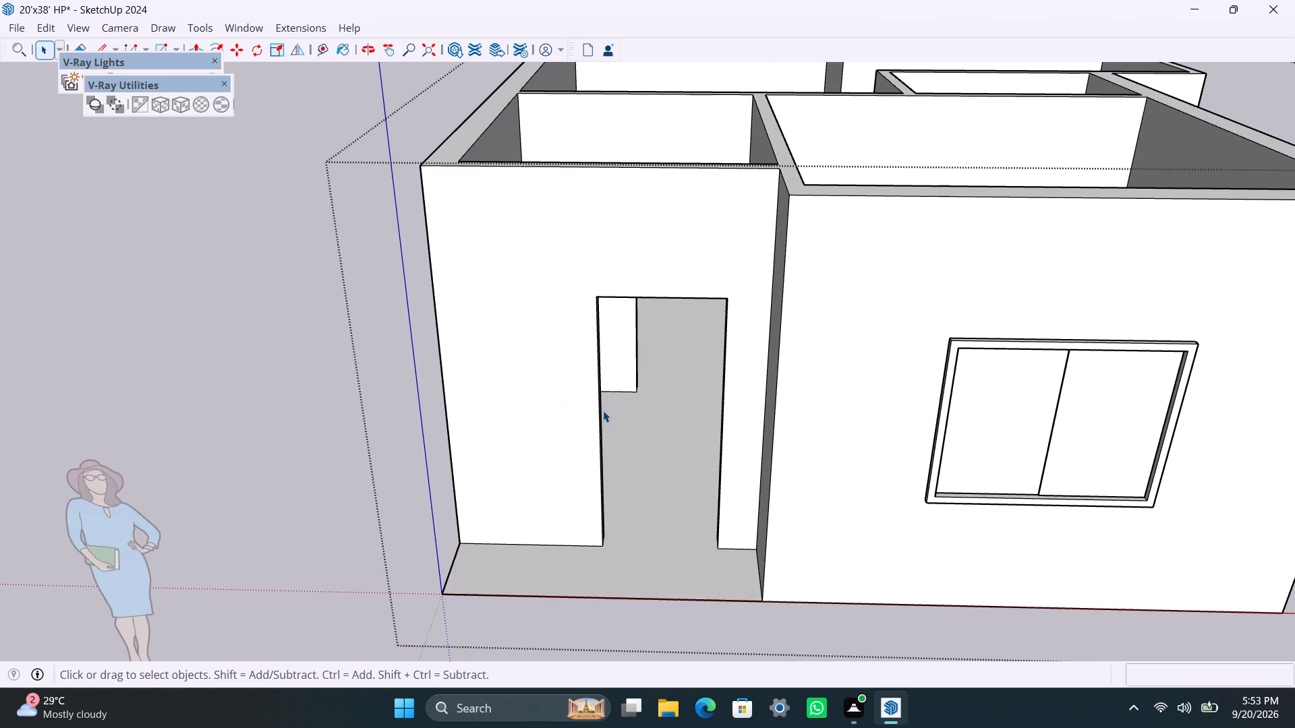
key("r")
left_click_drag(596, 297, 596, 322)
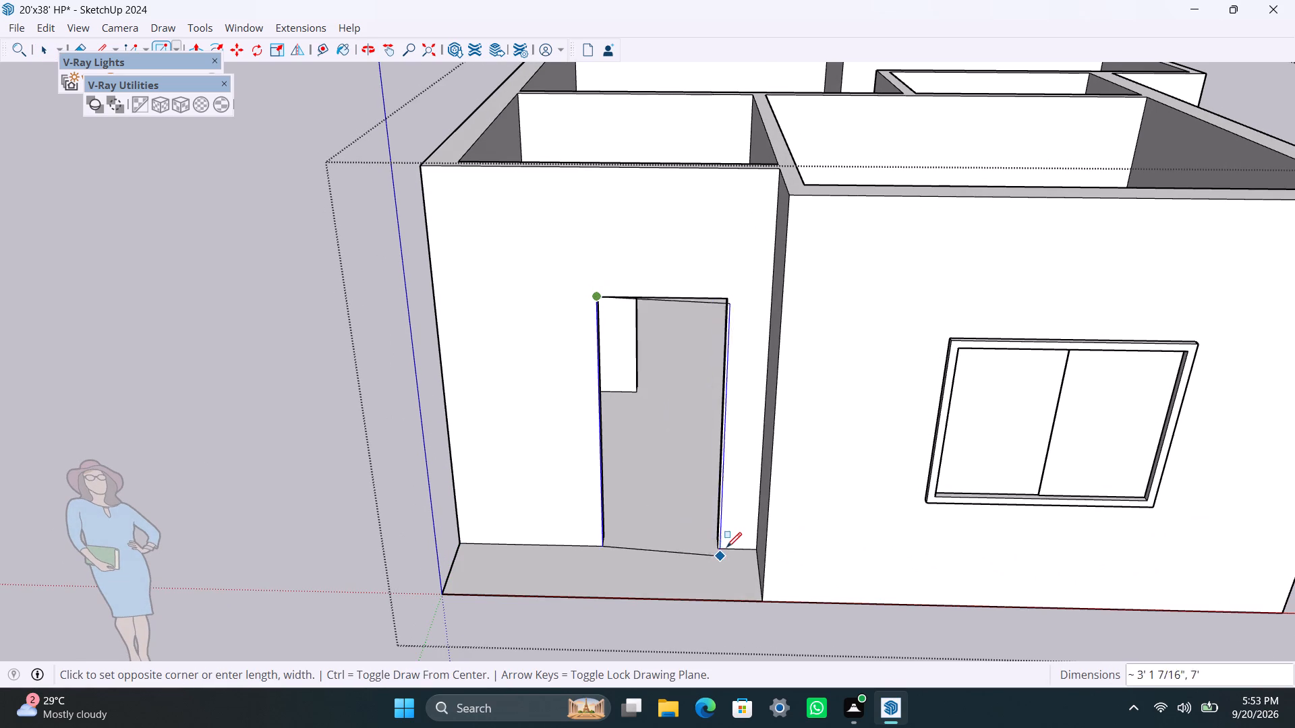
left_click(720, 546)
key("space")
double_click(668, 502)
right_click(667, 501)
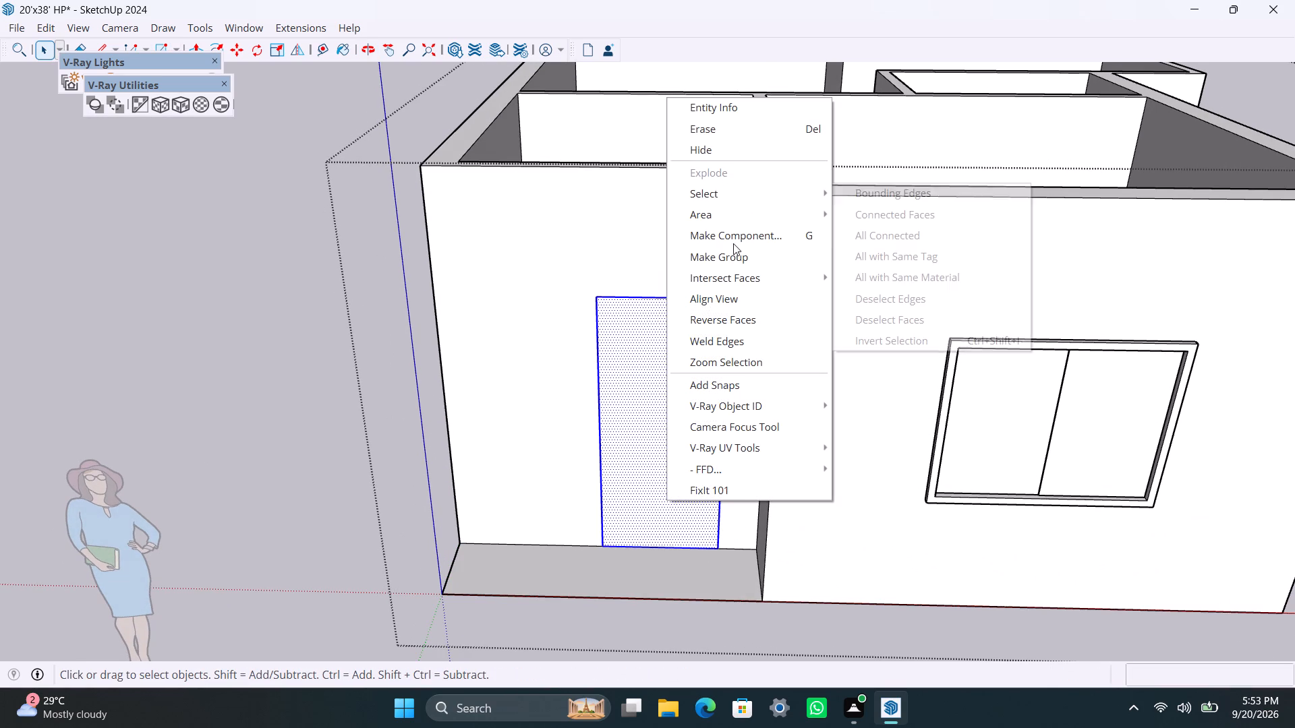
left_click(734, 258)
Offset the front door rectangle 2" inward inside its group and delete the inner face to leave a frame.
double_click(657, 367)
left_click(627, 363)
key("f")
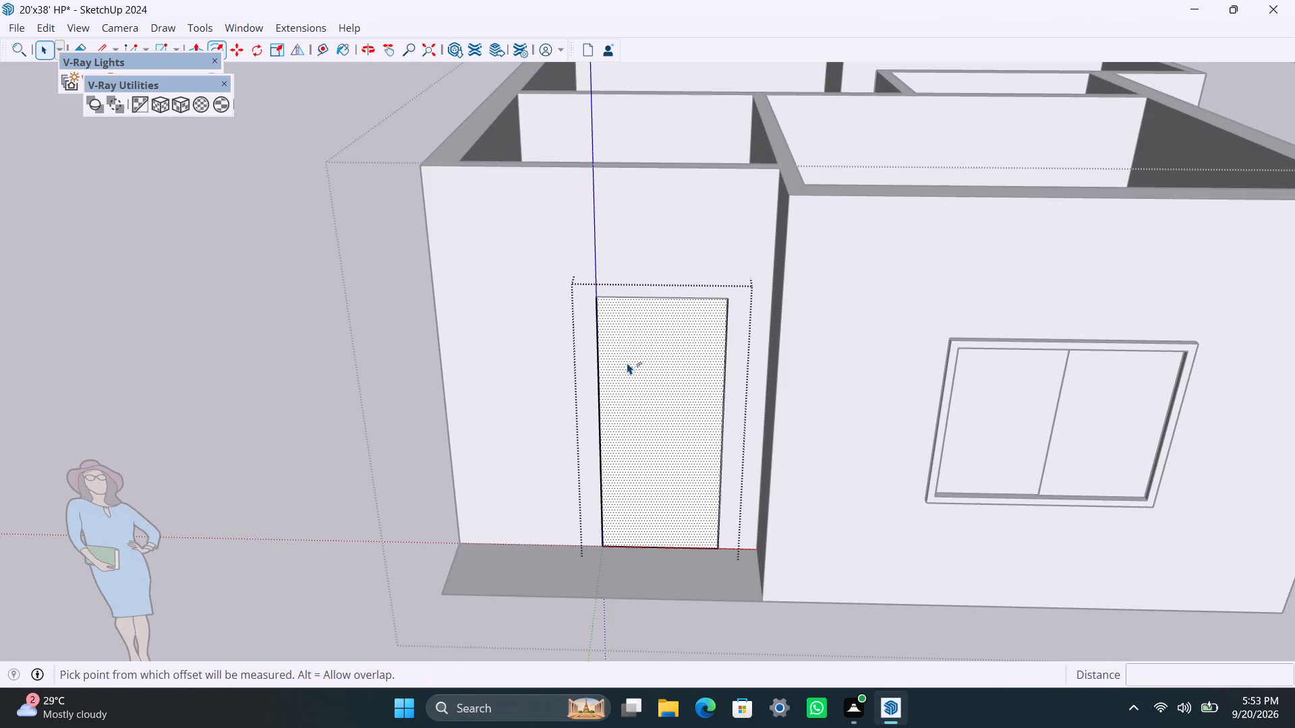
left_click(627, 359)
type("2\"")
key("Return")
key("space")
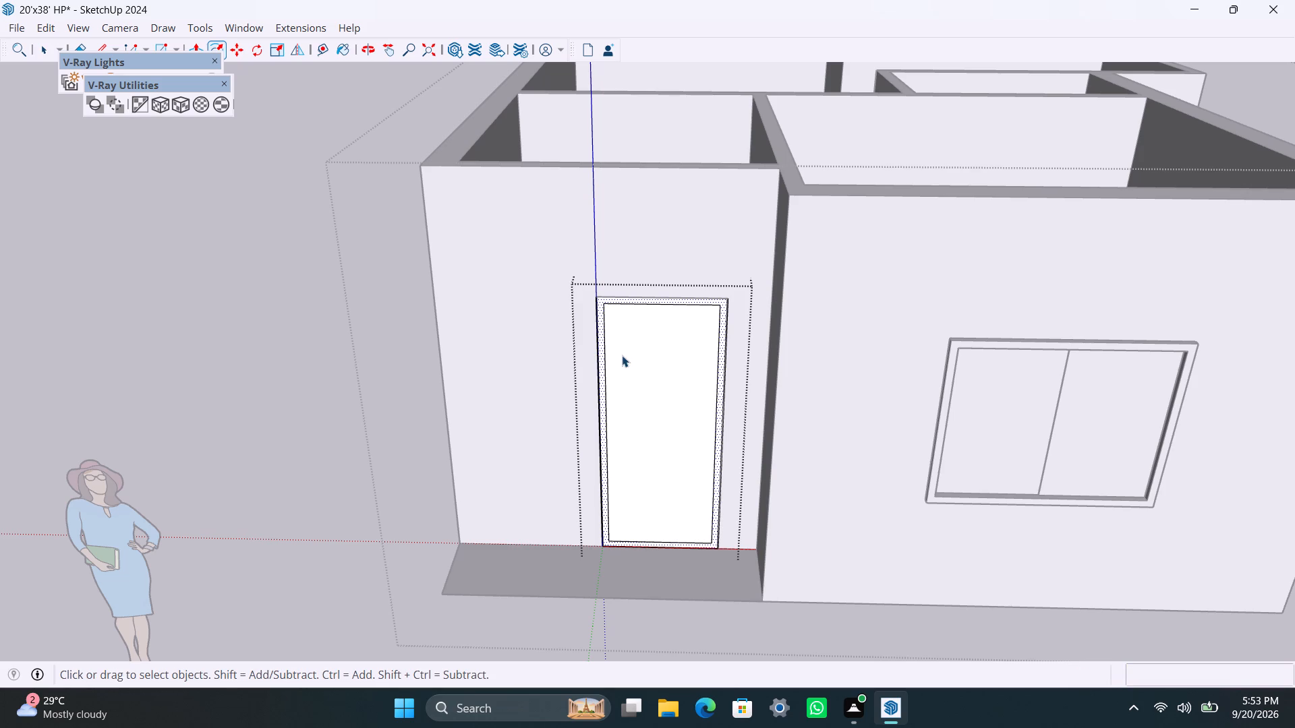
left_click(645, 374)
key("Delete")
Push/pull the front door frame face to 2.5" deep.
scroll(630, 476, "up", 3)
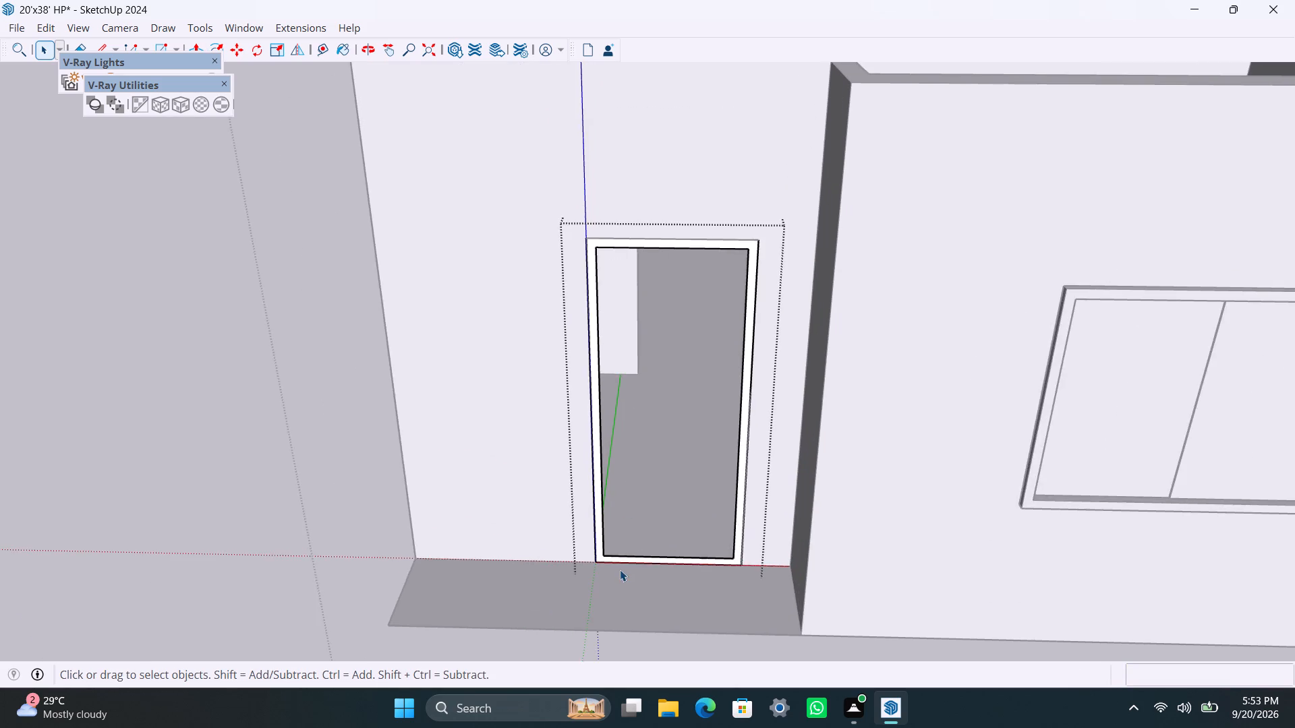
scroll(620, 570, "up", 3)
left_click(591, 525)
key("p")
left_click(591, 524)
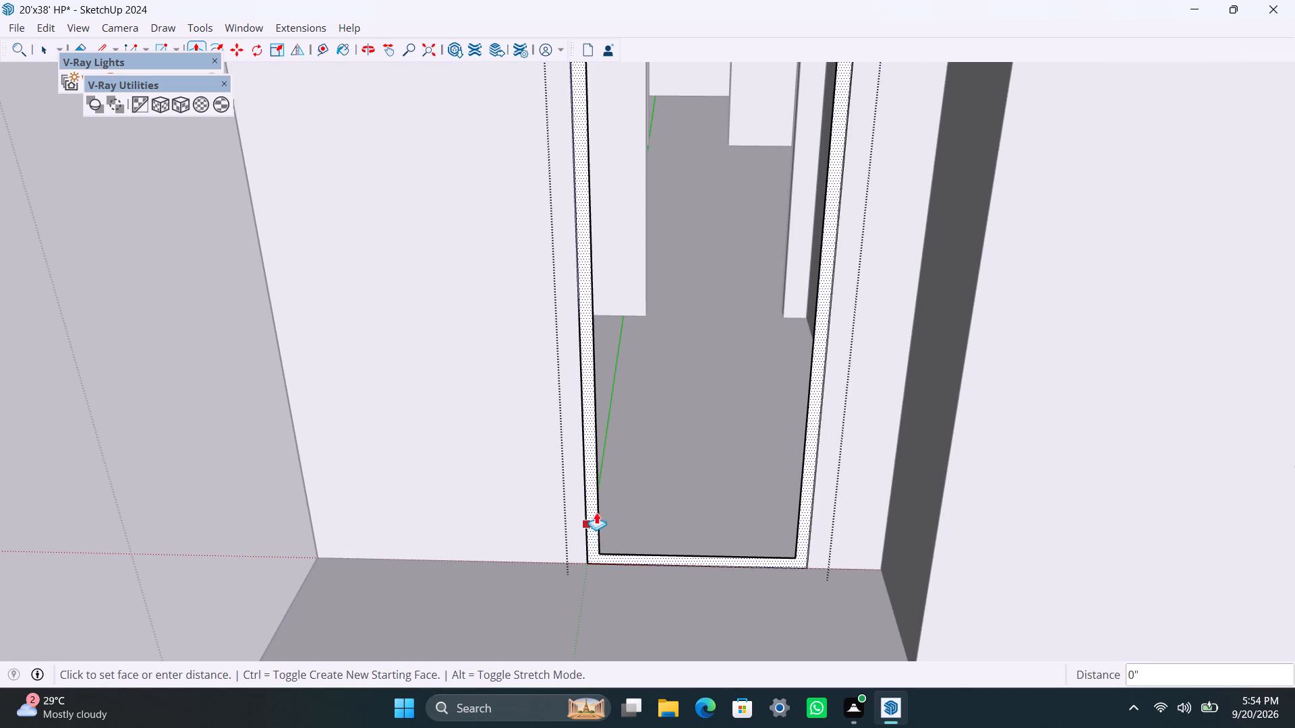
type("1.")
key("BackSpace")
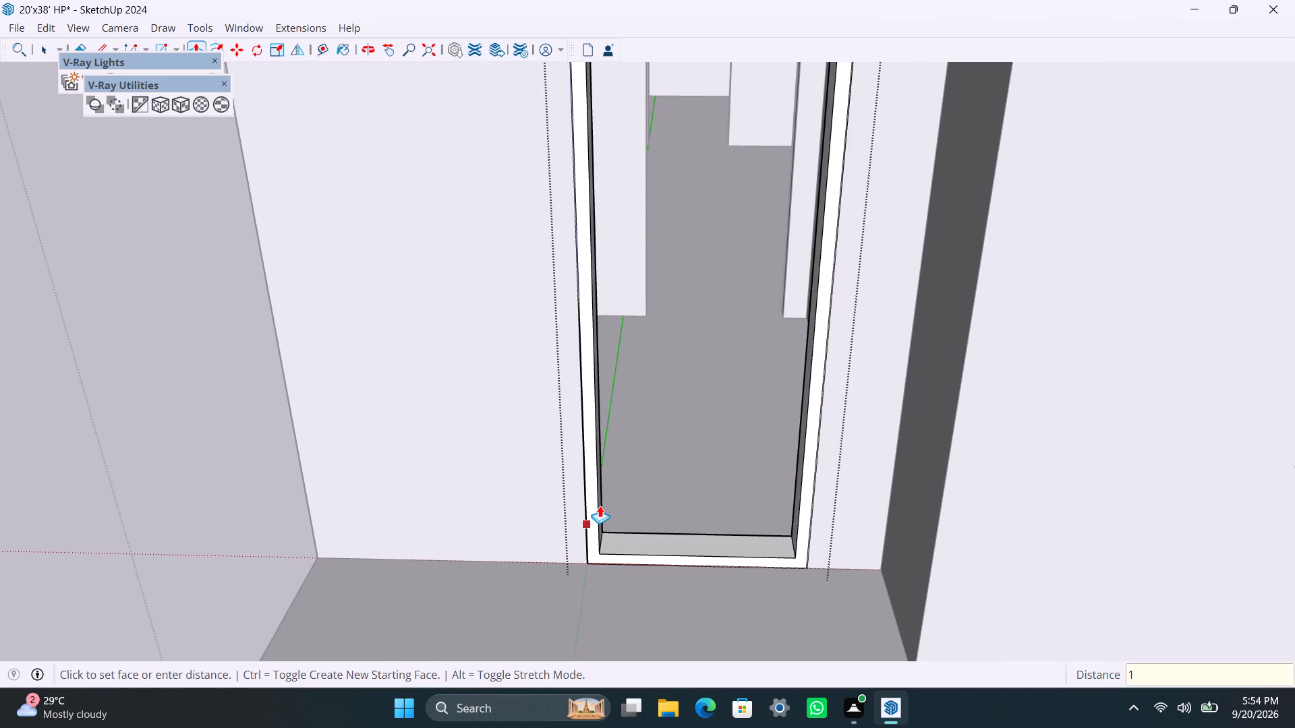
key("BackSpace")
type("2.5\"")
key("Return")
key("space")
Draw a 6' 8" x 2' 8" rectangle filling the inside of the door frame and group its face with its edges.
scroll(592, 479, "down", 5)
scroll(614, 423, "up", 1)
key("r")
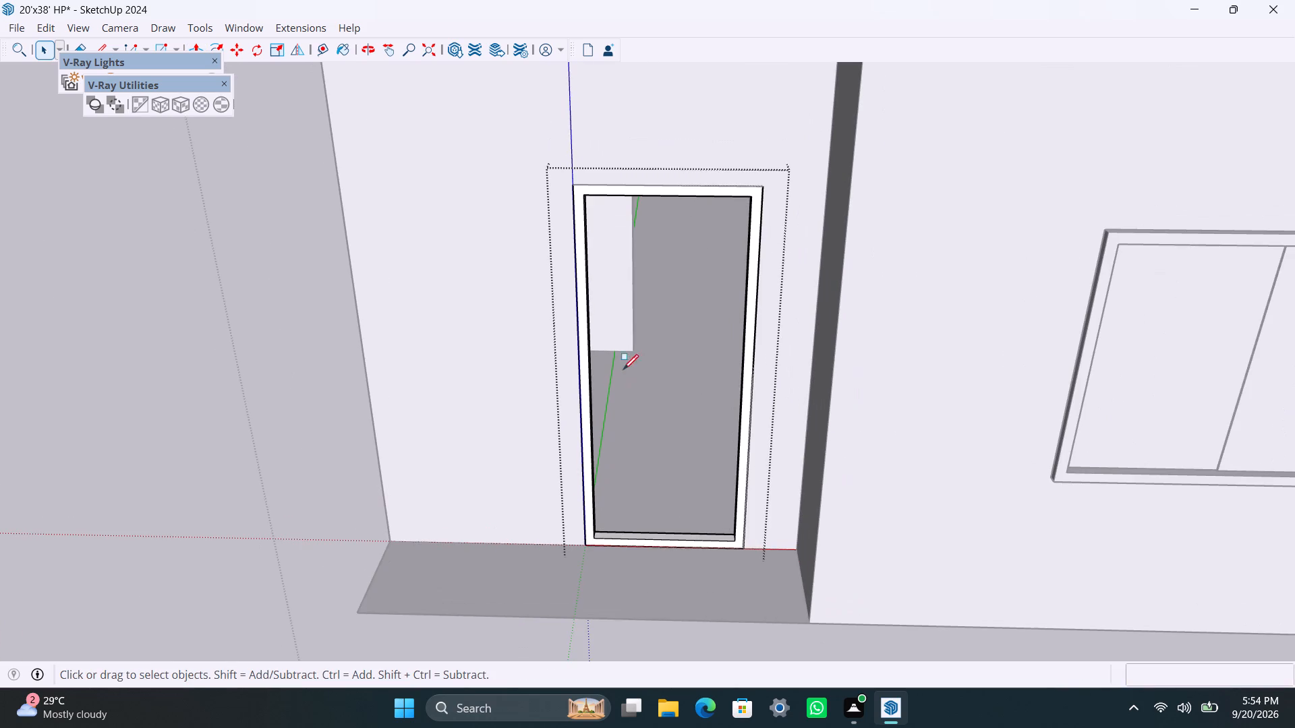
left_click(589, 195)
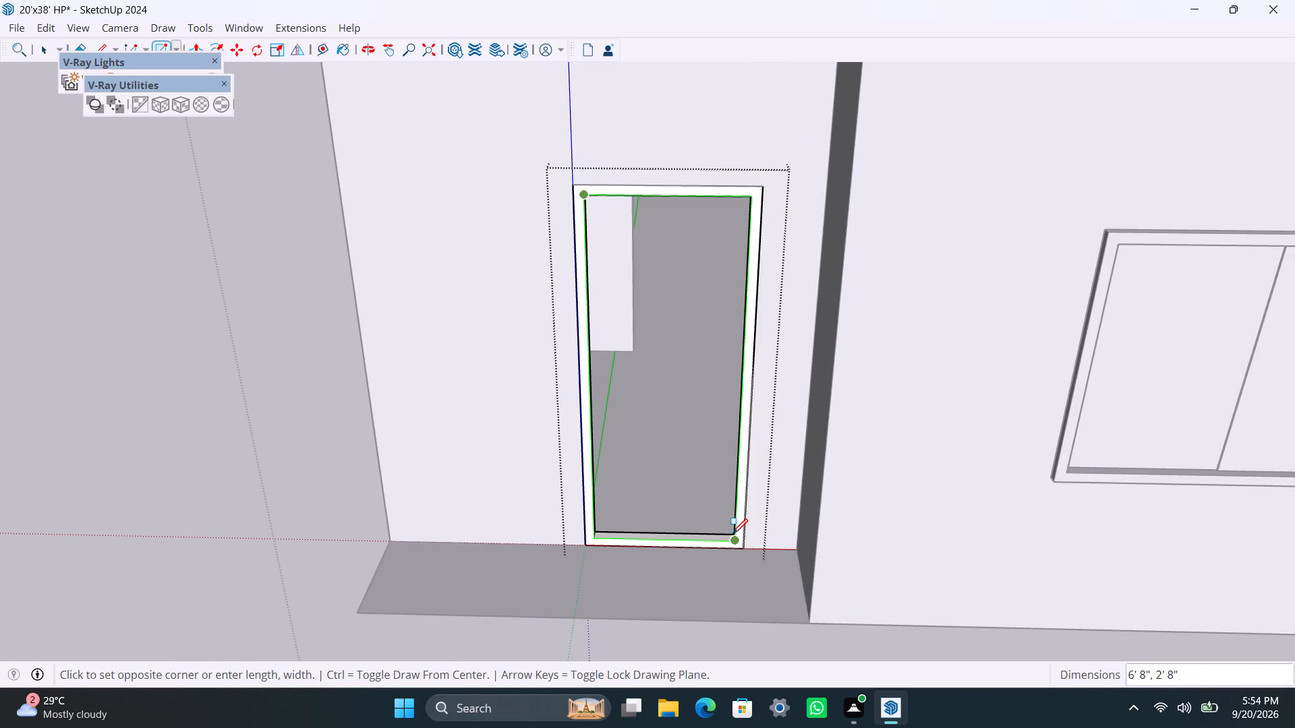
left_click(732, 535)
key("space")
double_click(668, 483)
right_click(668, 483)
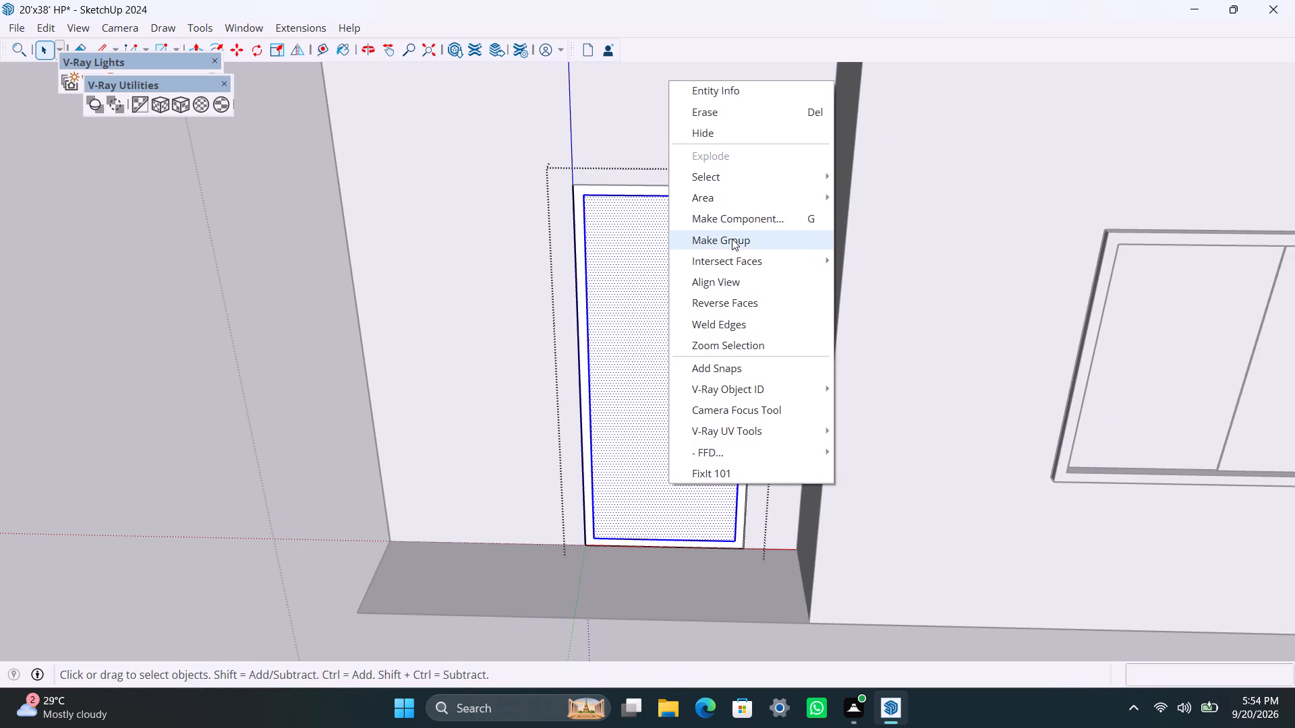
left_click(730, 239)
Push/pull the front door panel inside its group to 18 mm thick.
triple_click(669, 328)
key("p")
left_click(669, 330)
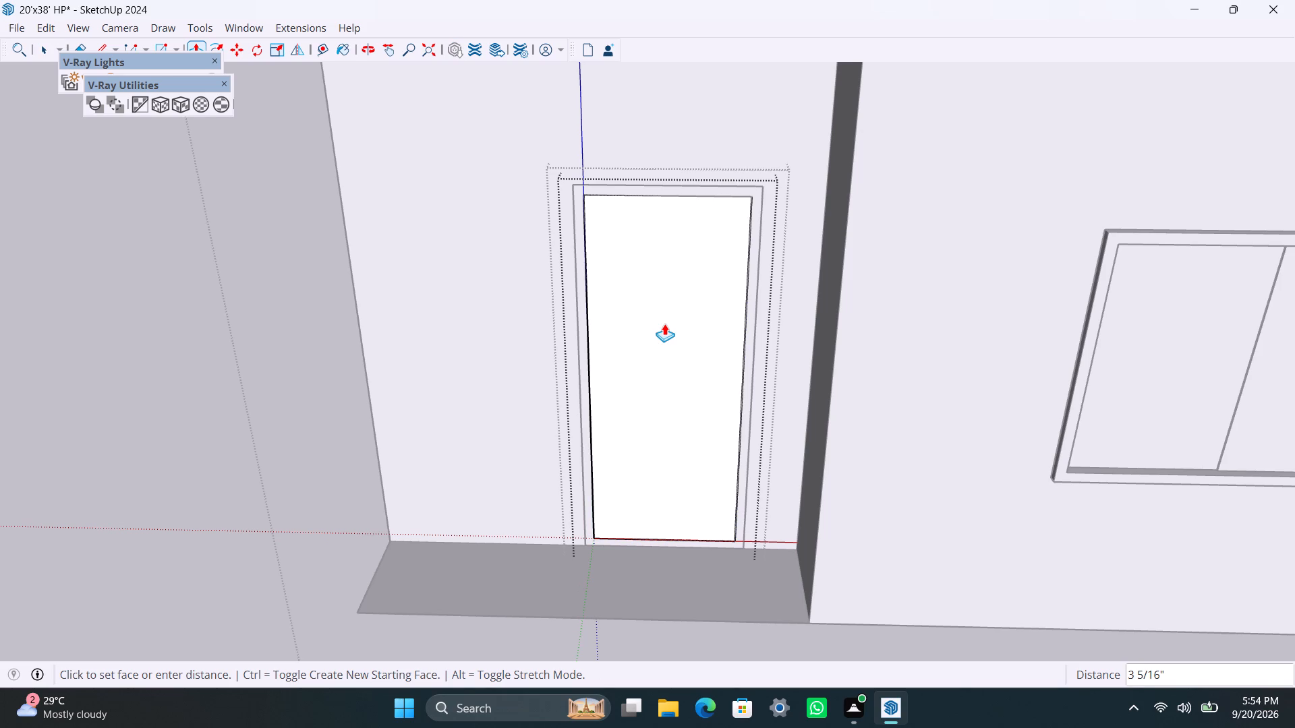
type("18MM")
key("Return")
key("space")
left_click(676, 608)
Place a horizontal guide 4' below the door panel's top edge and a vertical guide 6" in from its left edge.
scroll(631, 508, "up", 1)
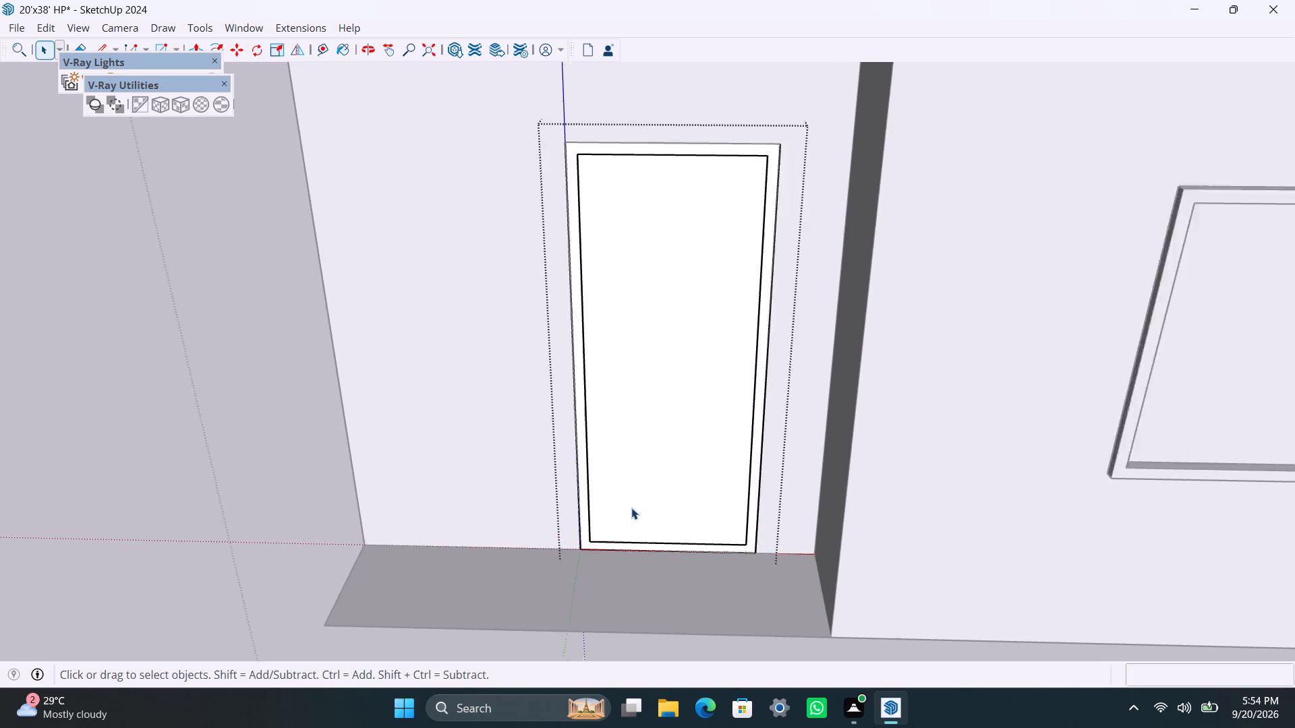
scroll(631, 508, "up", 2)
middle_click_drag(625, 520, 598, 518)
scroll(598, 516, "down", 2)
key("t")
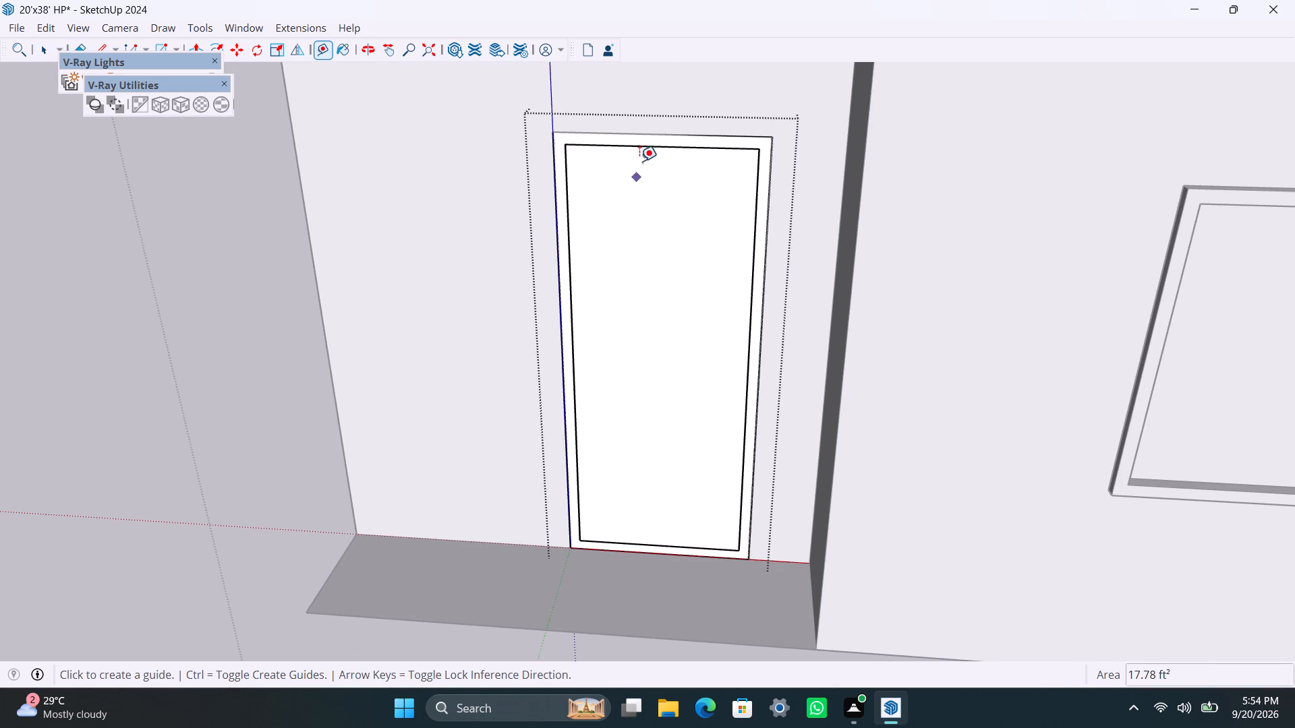
left_click_drag(645, 149, 645, 162)
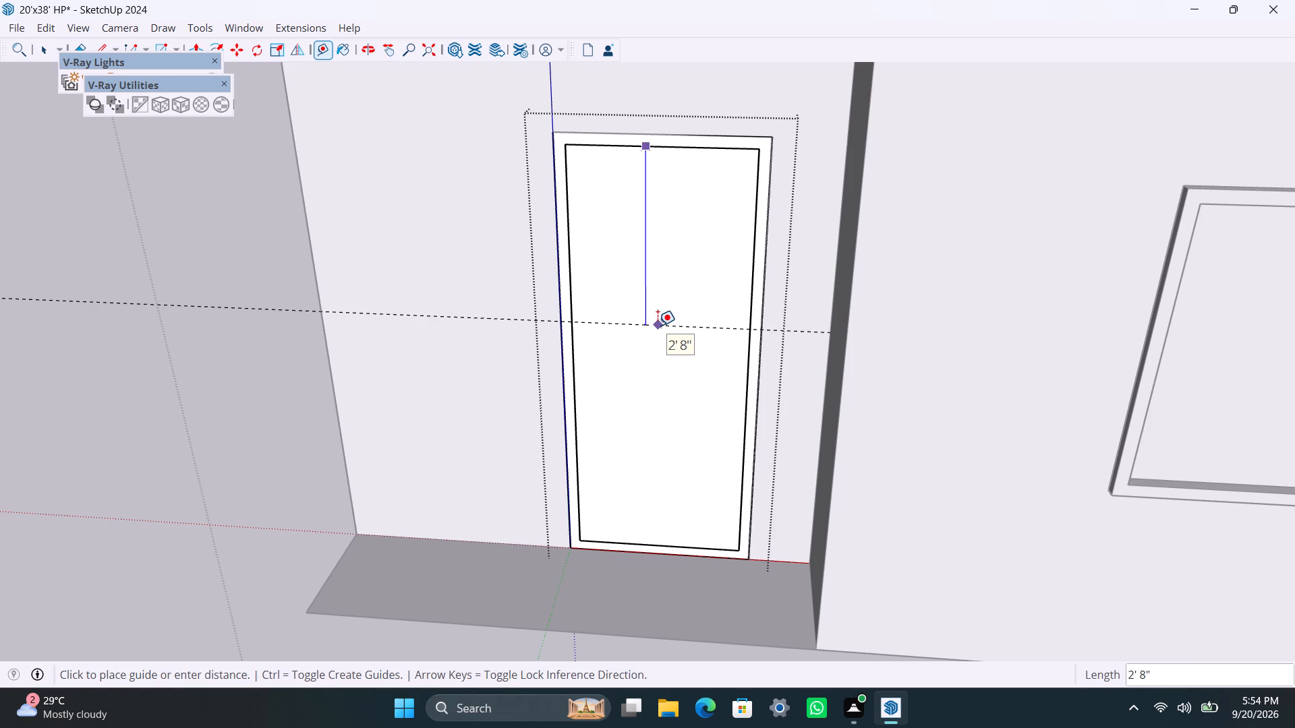
type("4'")
key("Return")
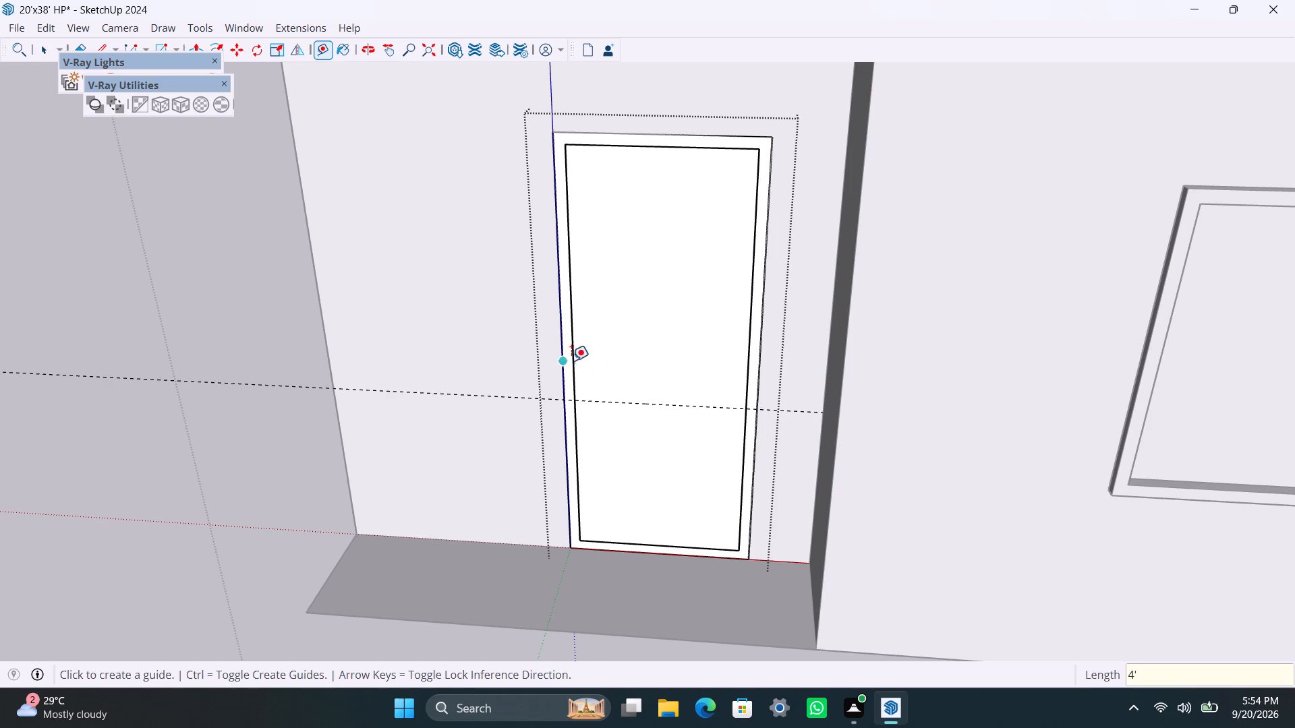
left_click(573, 358)
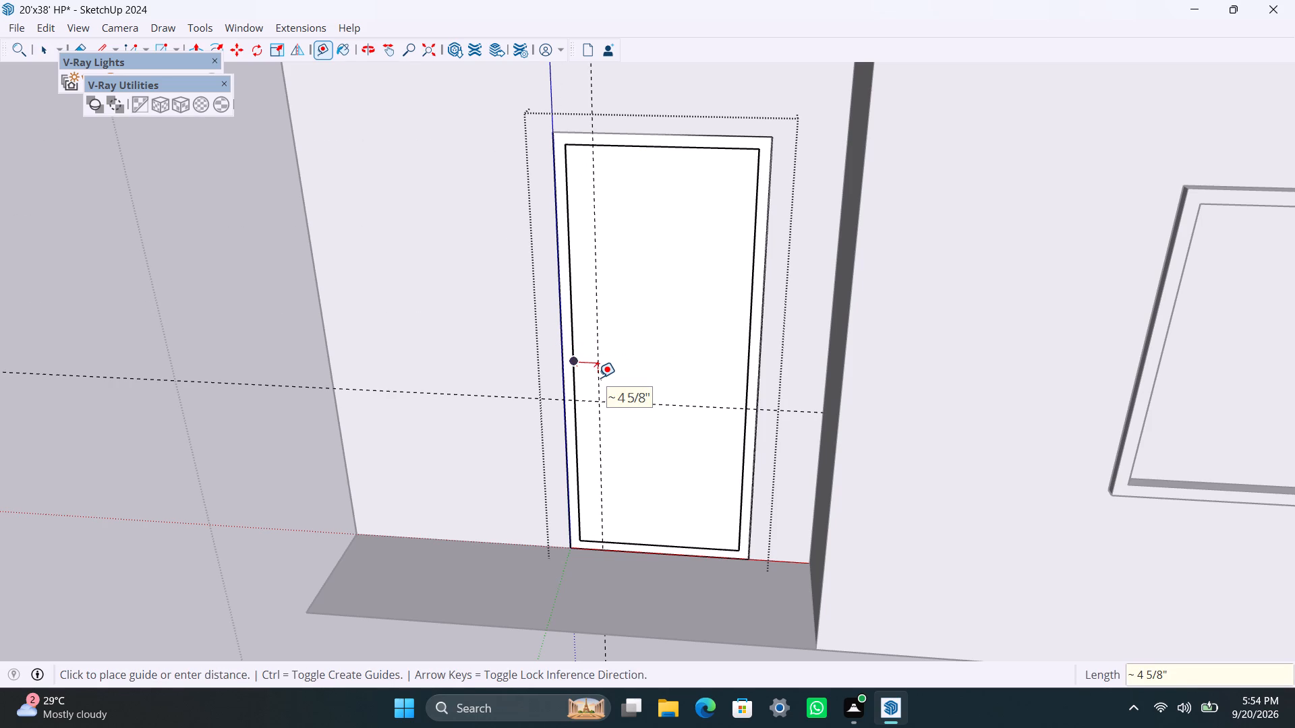
type("6\"")
key("Return")
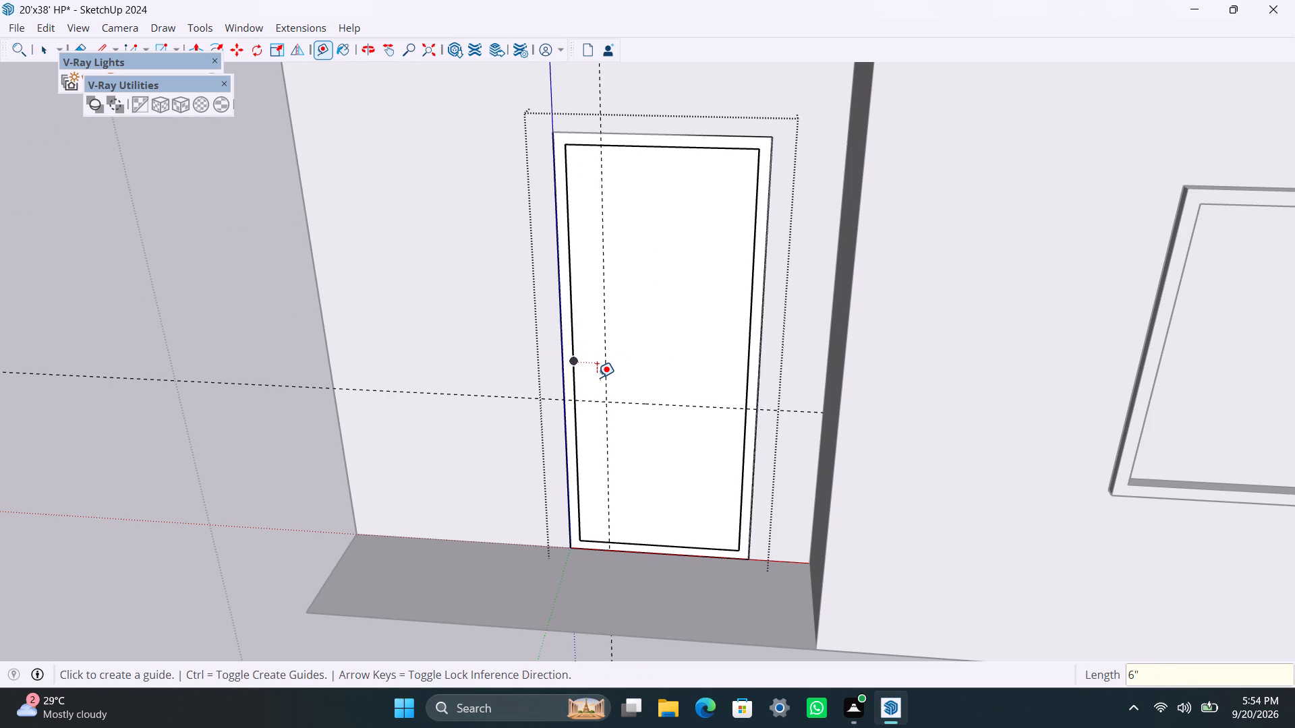
Add a second horizontal guide 8" above the first and a second vertical guide 1.5" to the right of the first.
left_click(638, 400)
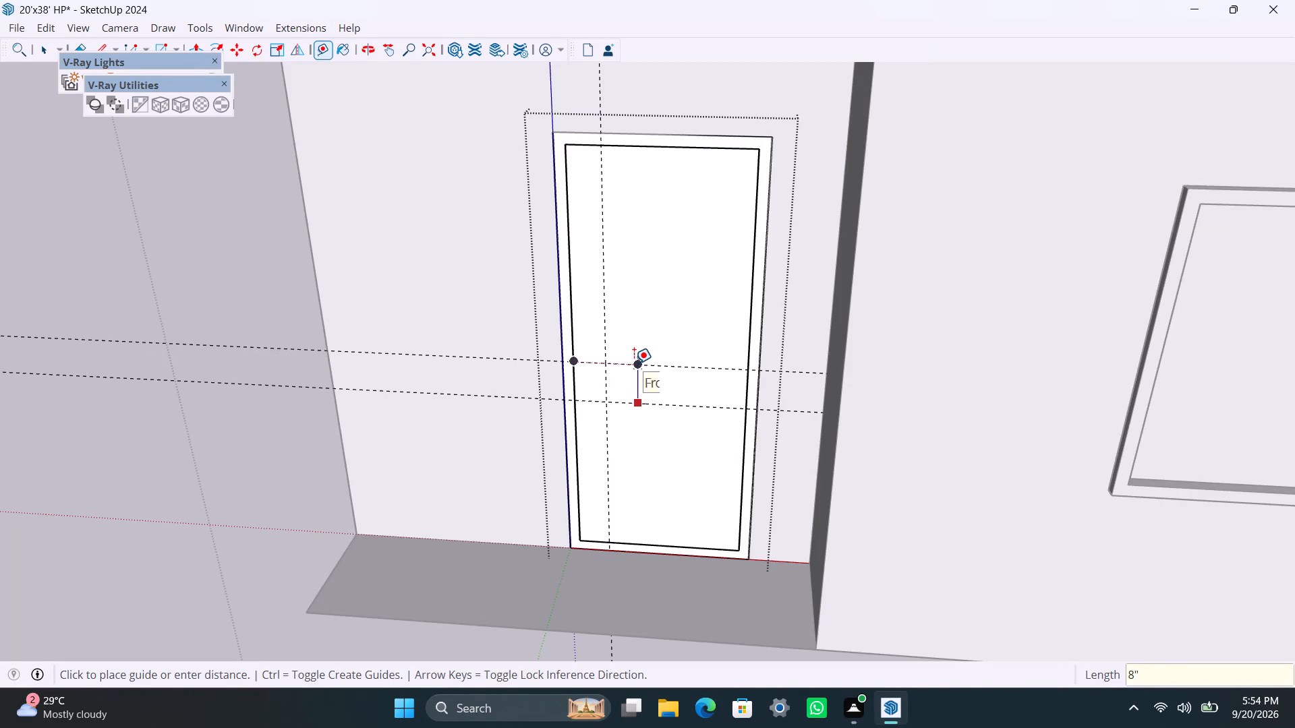
type("8\"")
key("Return")
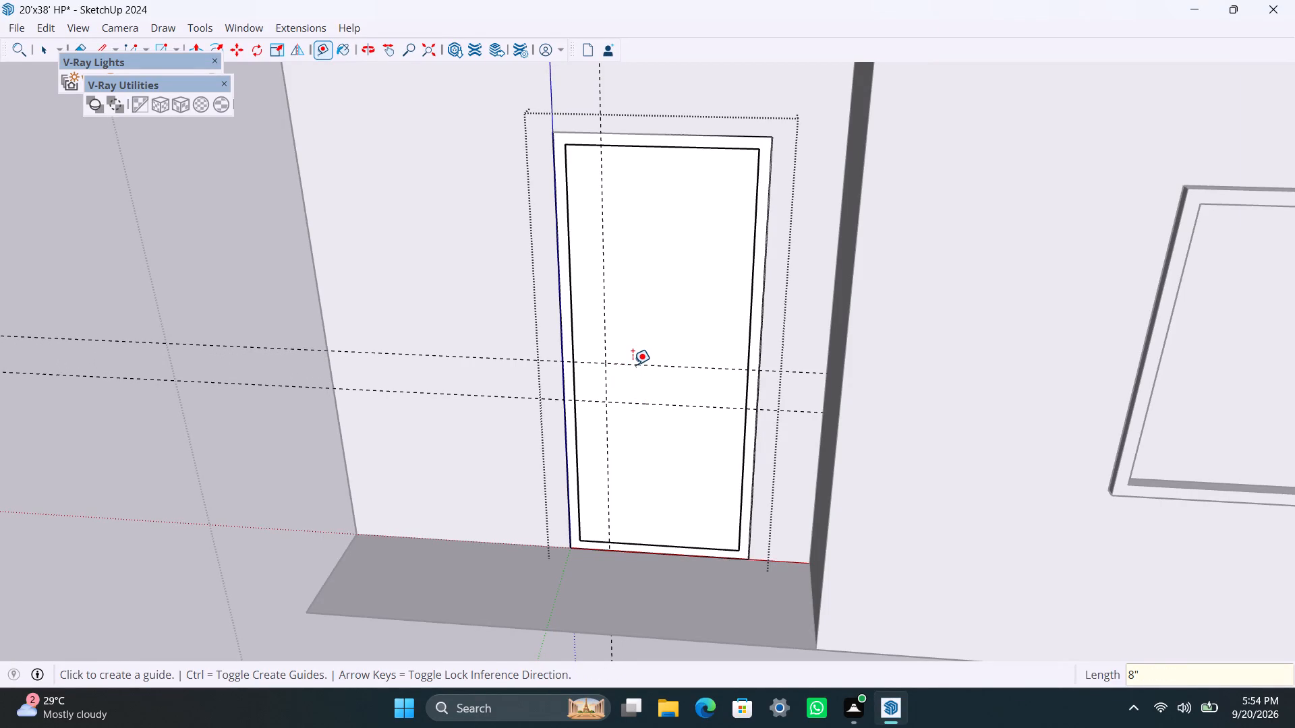
left_click(606, 321)
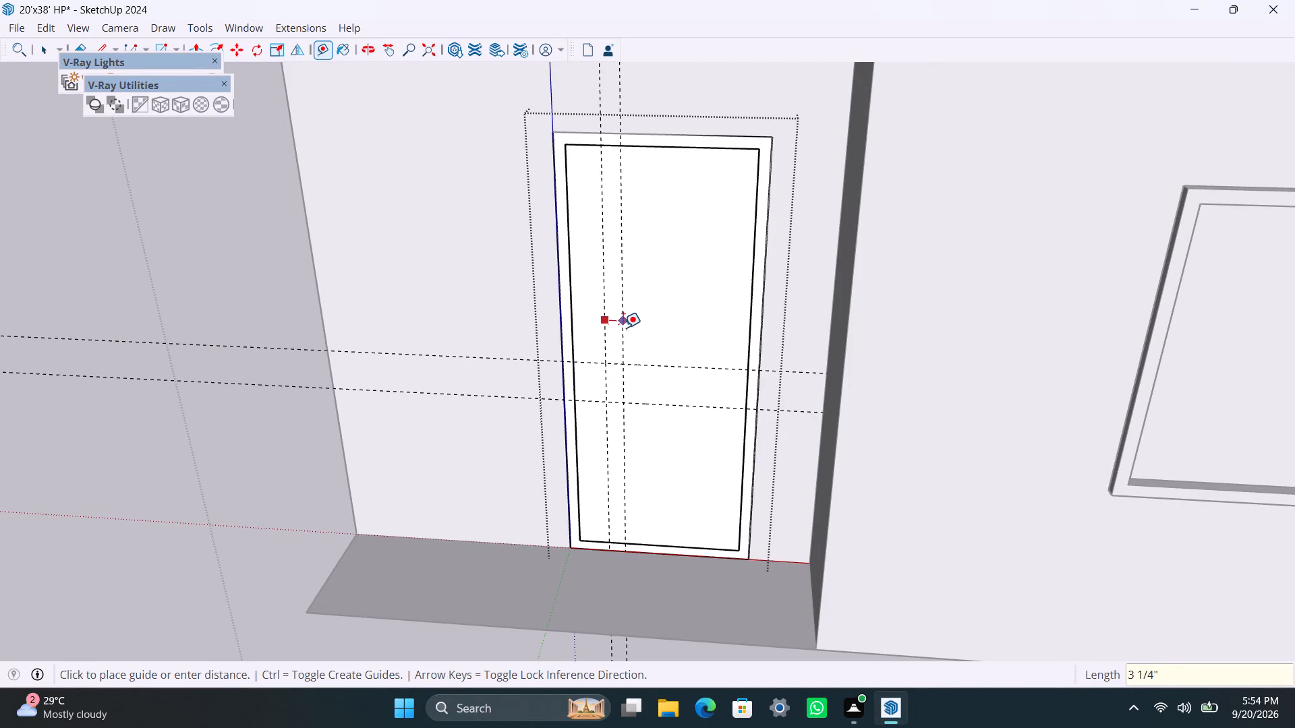
key("1")
key("period")
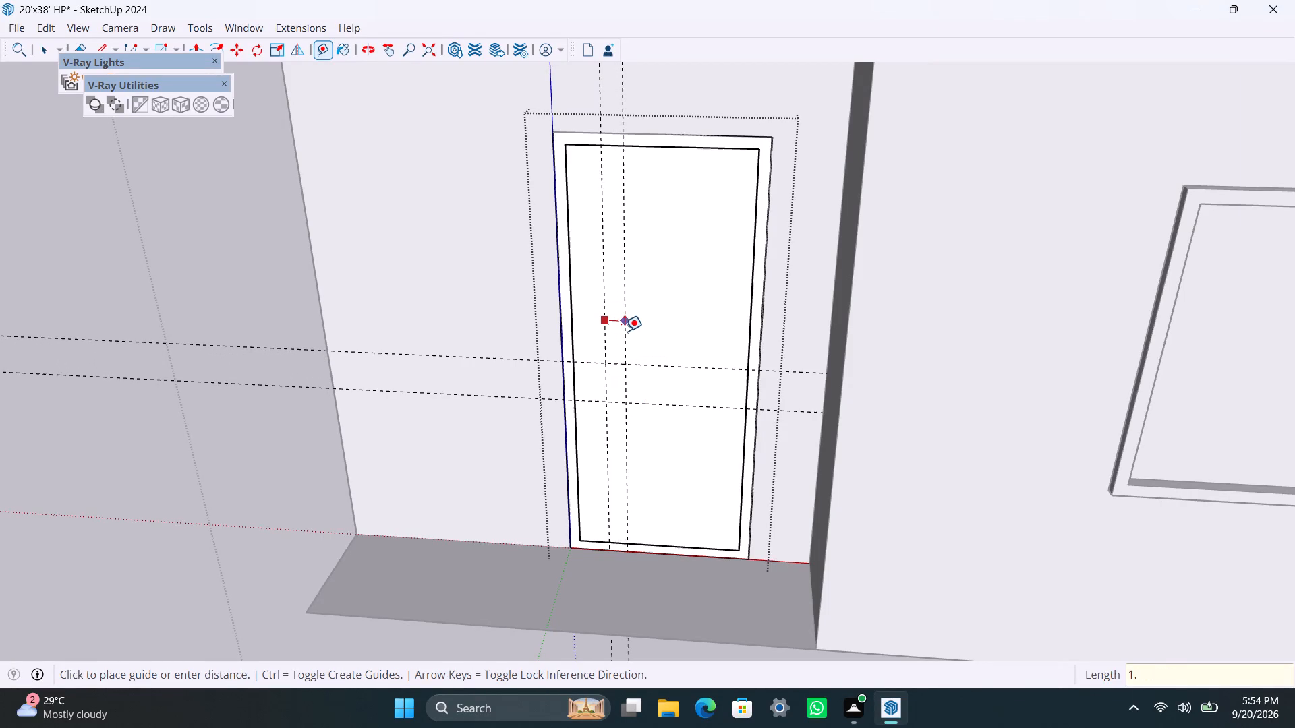
type("5\"")
key("Return")
key("space")
scroll(600, 407, "up", 5)
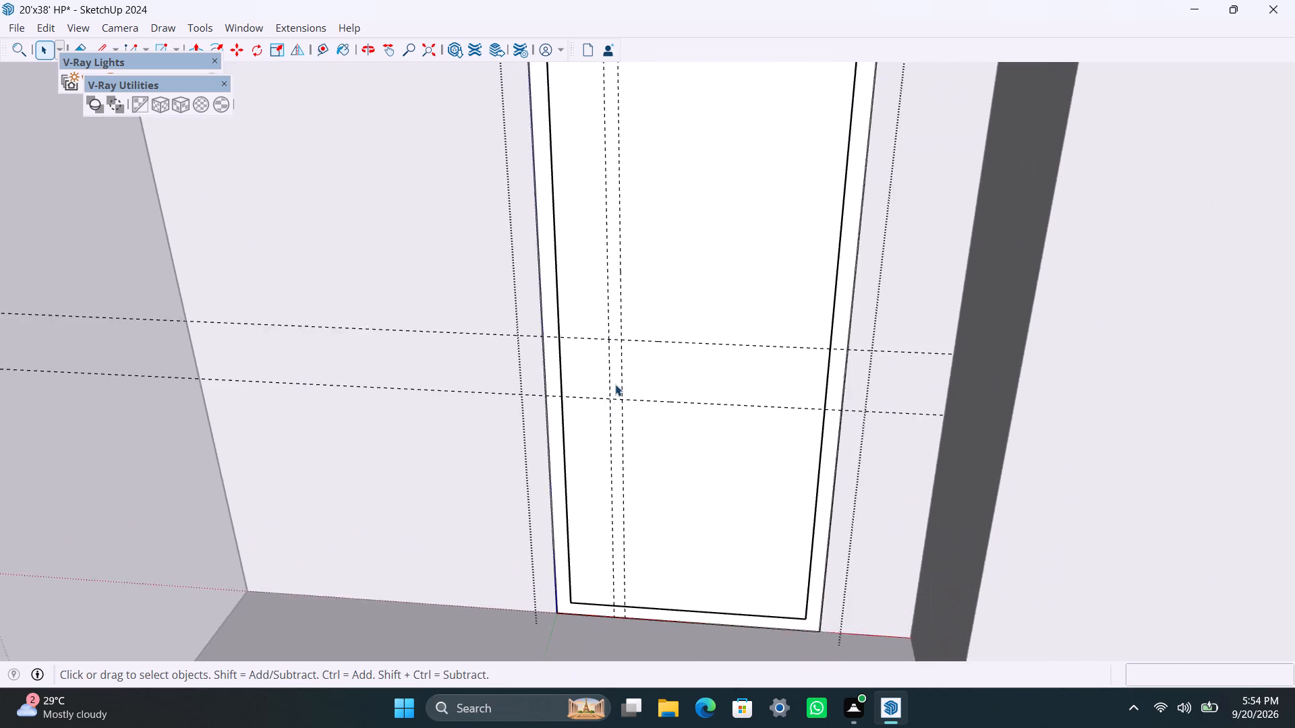
Draw a rectangle within the crossing guides on the front door panel and group its face with its edges.
scroll(615, 384, "up", 2)
key("r")
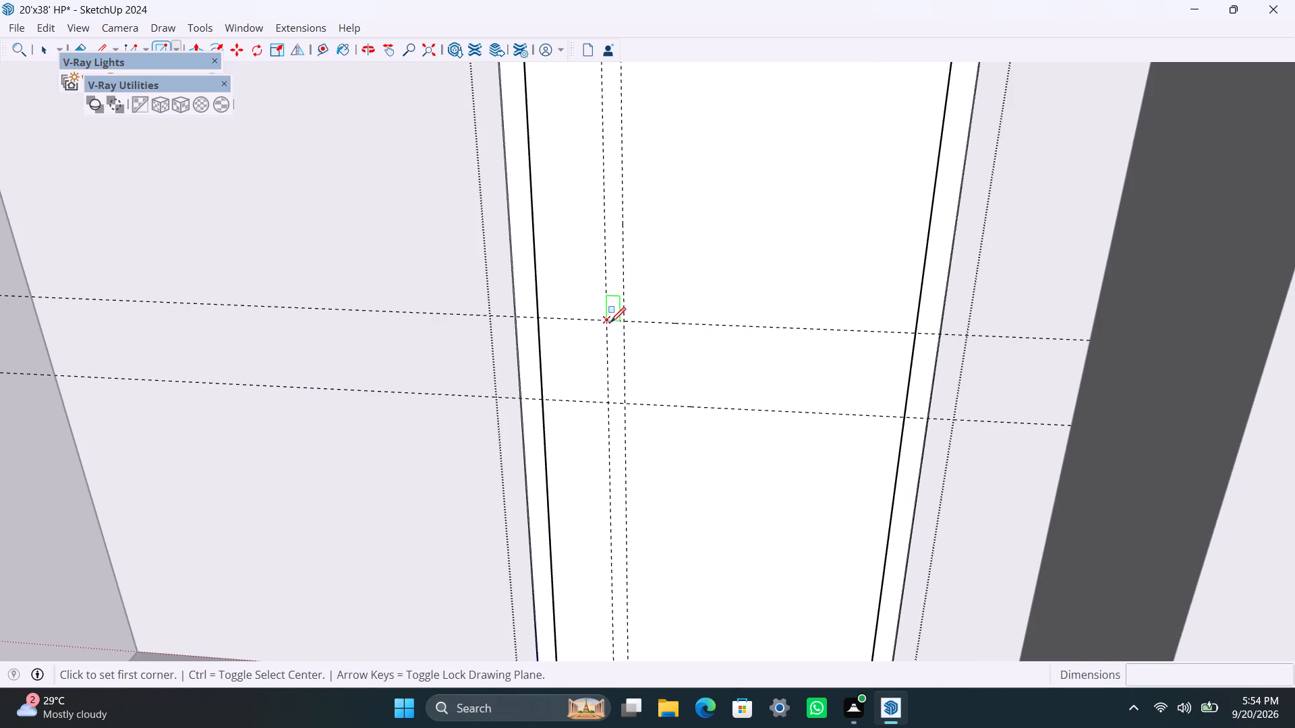
left_click_drag(608, 320, 608, 345)
left_click(628, 405)
key("space")
double_click(619, 385)
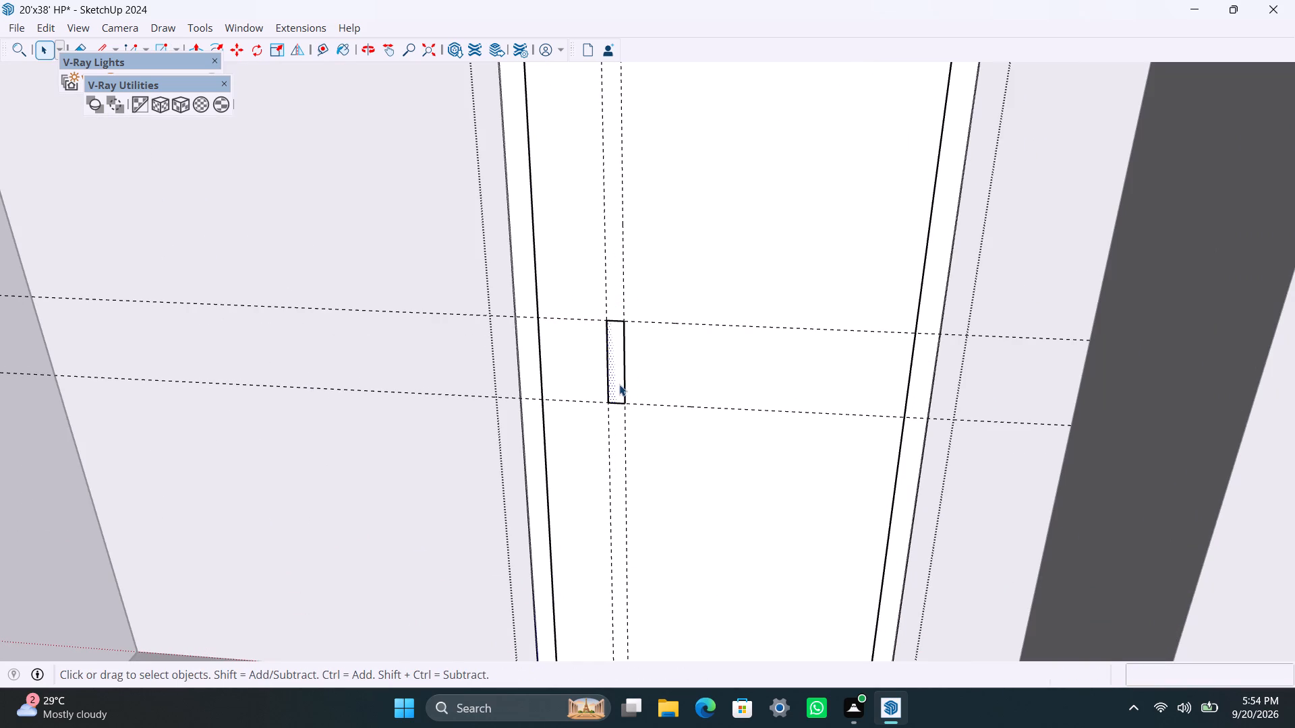
right_click(618, 384)
left_click(695, 162)
Push/pull the small handle-plate rectangle on the front door 0.5" inside its group.
scroll(567, 524, "up", 2)
scroll(631, 394, "up", 1)
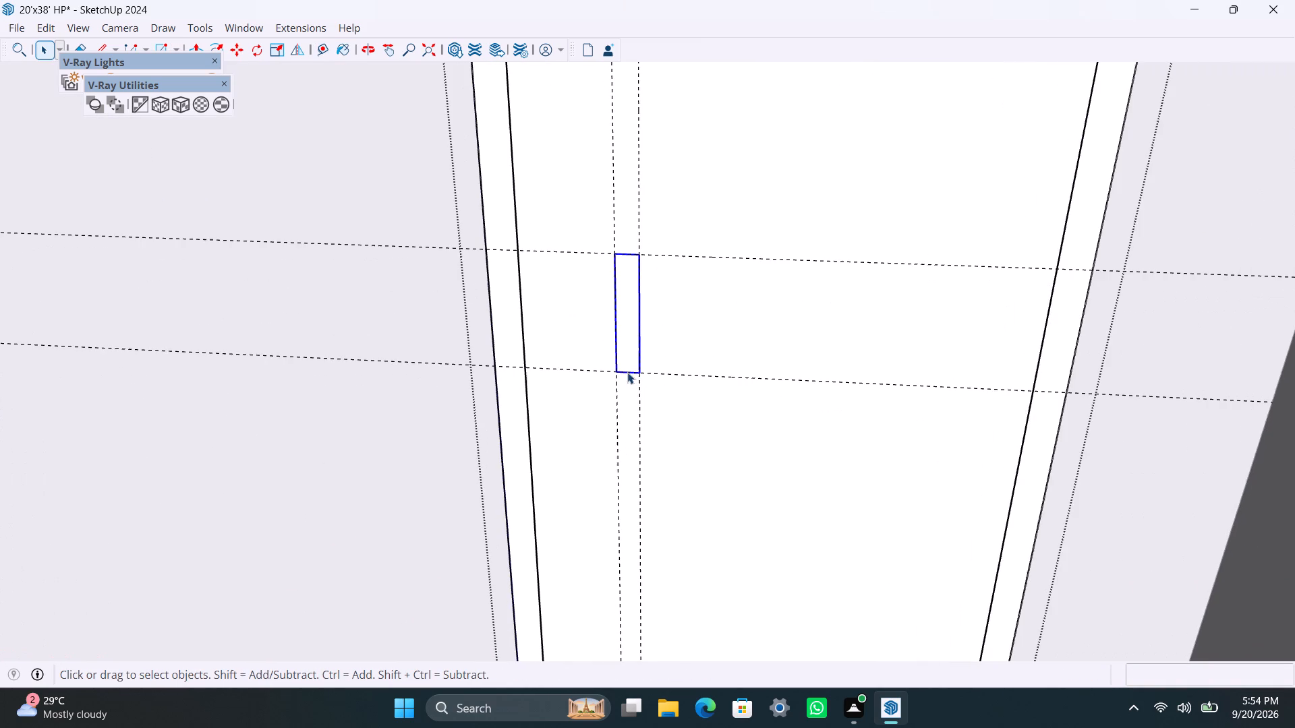
triple_click(629, 355)
key("p")
left_click(629, 355)
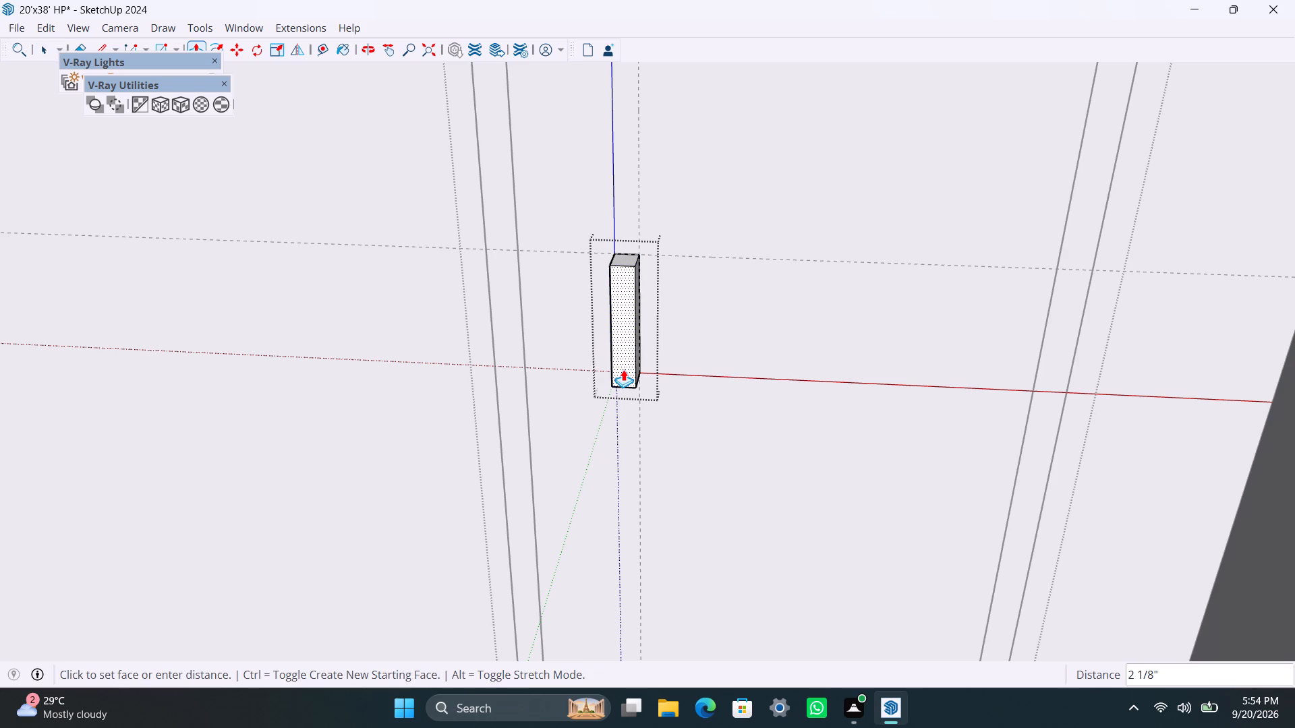
type("0.5\"")
key("Return")
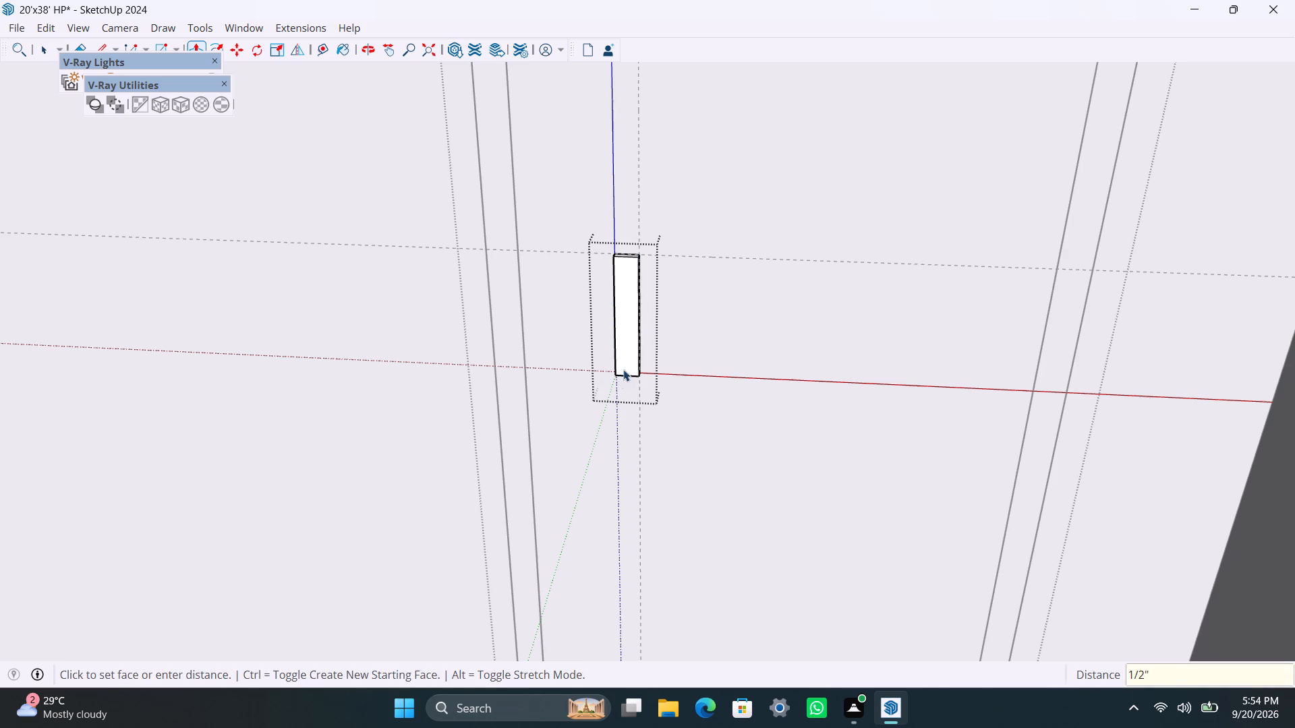
key("space")
scroll(494, 410, "down", 18)
left_click(524, 525)
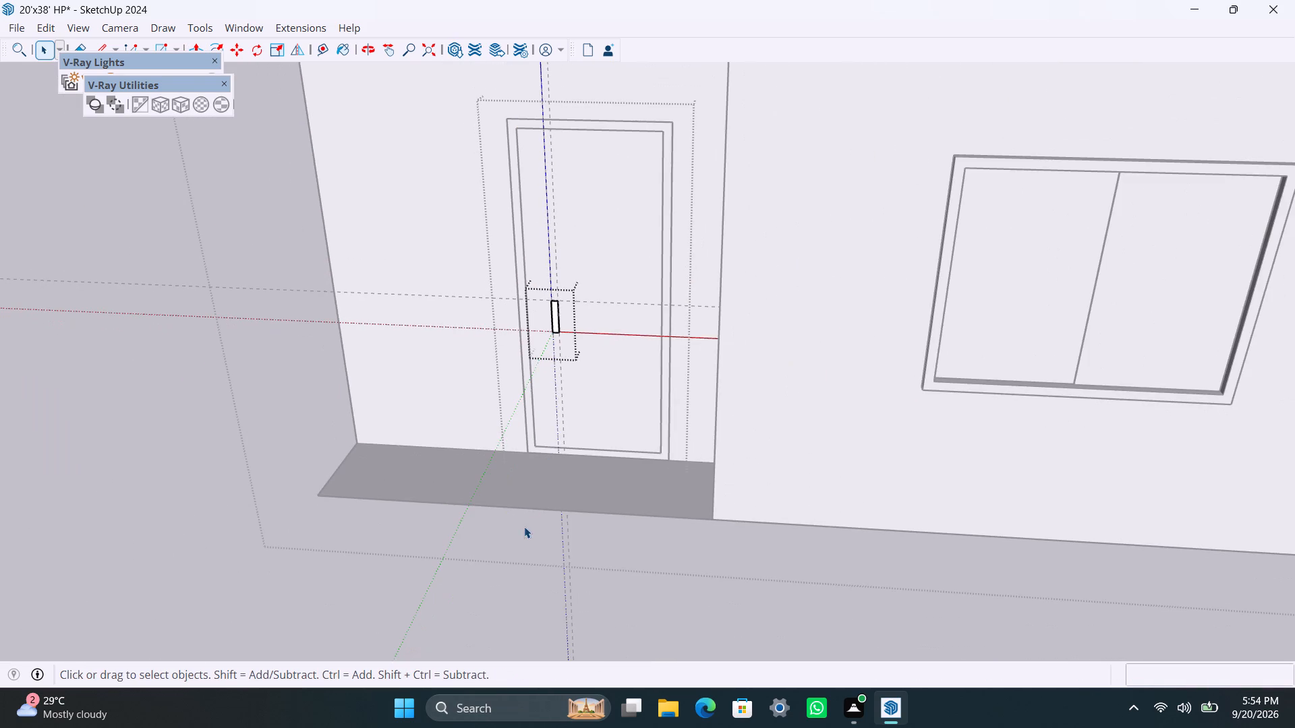
Draw a rectangle filling the interior doorway in the room behind the front door and group its face with its edges.
scroll(587, 289, "down", 5)
middle_click_drag(580, 291, 571, 474)
scroll(606, 305, "down", 3)
middle_click_drag(589, 322, 589, 390)
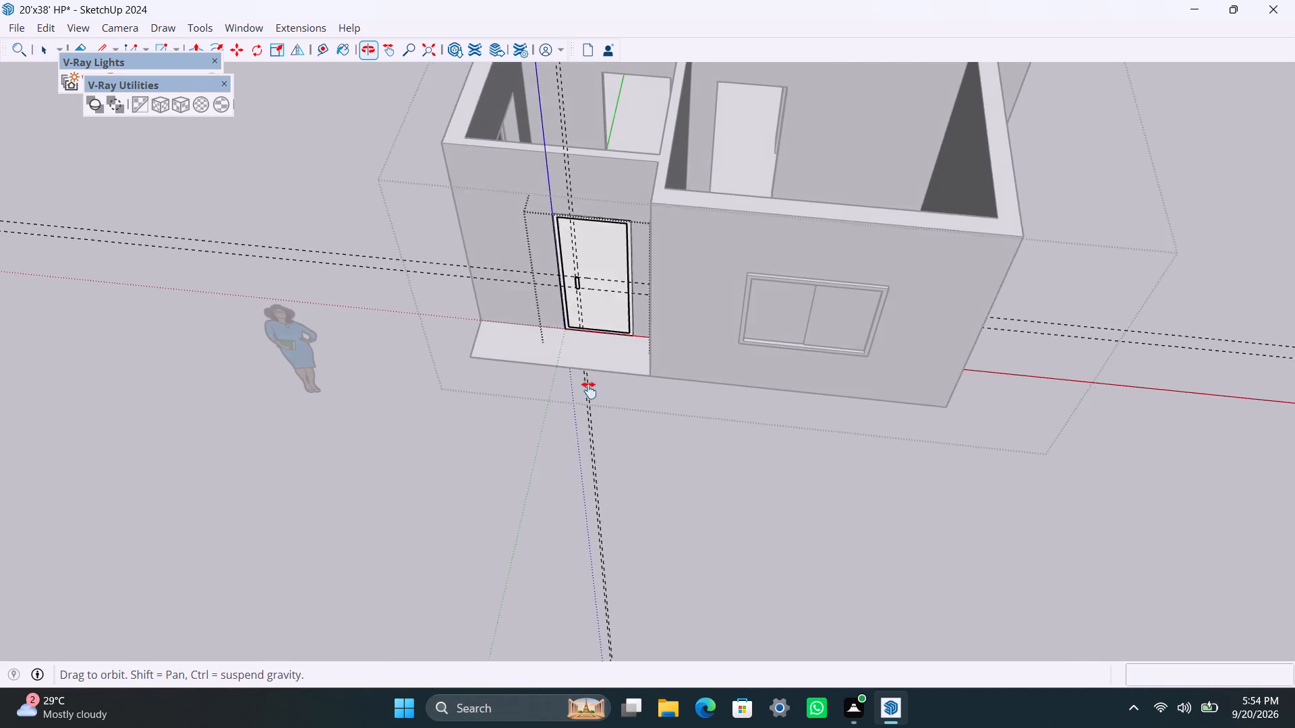
middle_click_drag(589, 390, 574, 655)
scroll(616, 432, "up", 7)
middle_click_drag(597, 560, 635, 567)
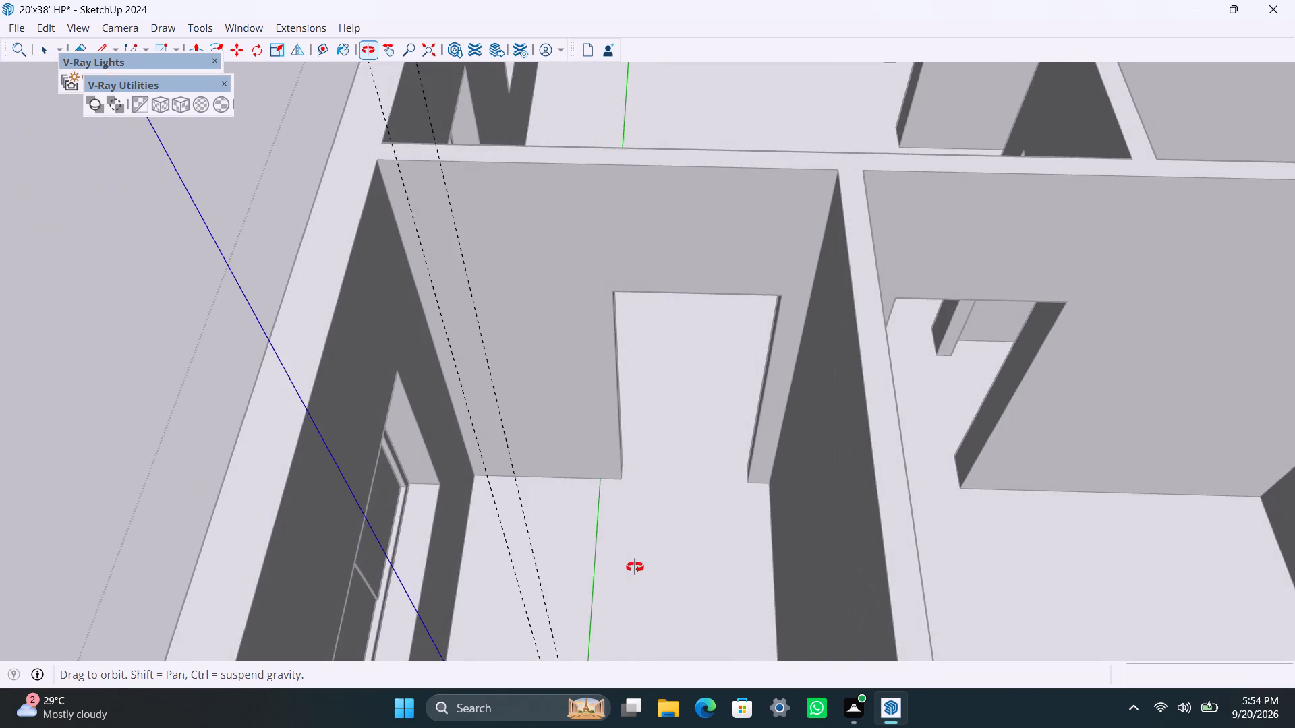
middle_click_drag(635, 567, 635, 566)
scroll(608, 432, "up", 2)
scroll(544, 433, "down", 3)
left_click(117, 370)
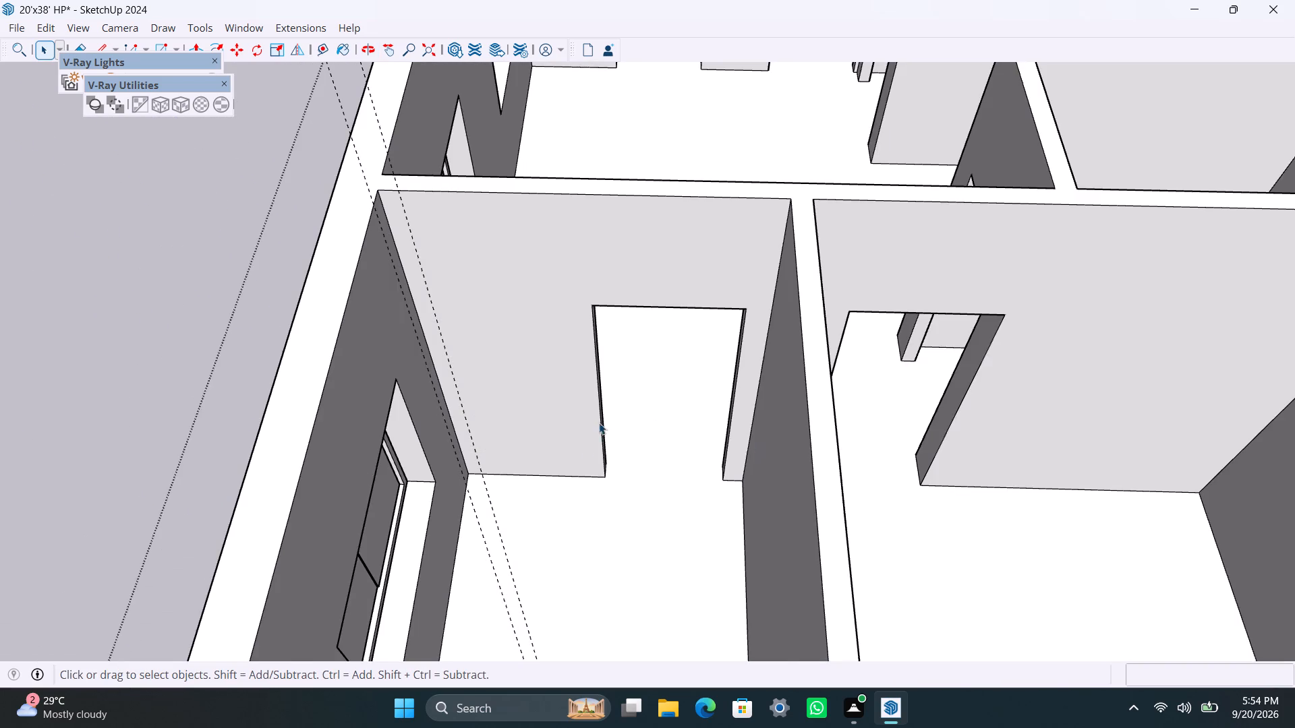
scroll(585, 444, "up", 2)
scroll(583, 435, "down", 1)
key("r")
left_click(595, 286)
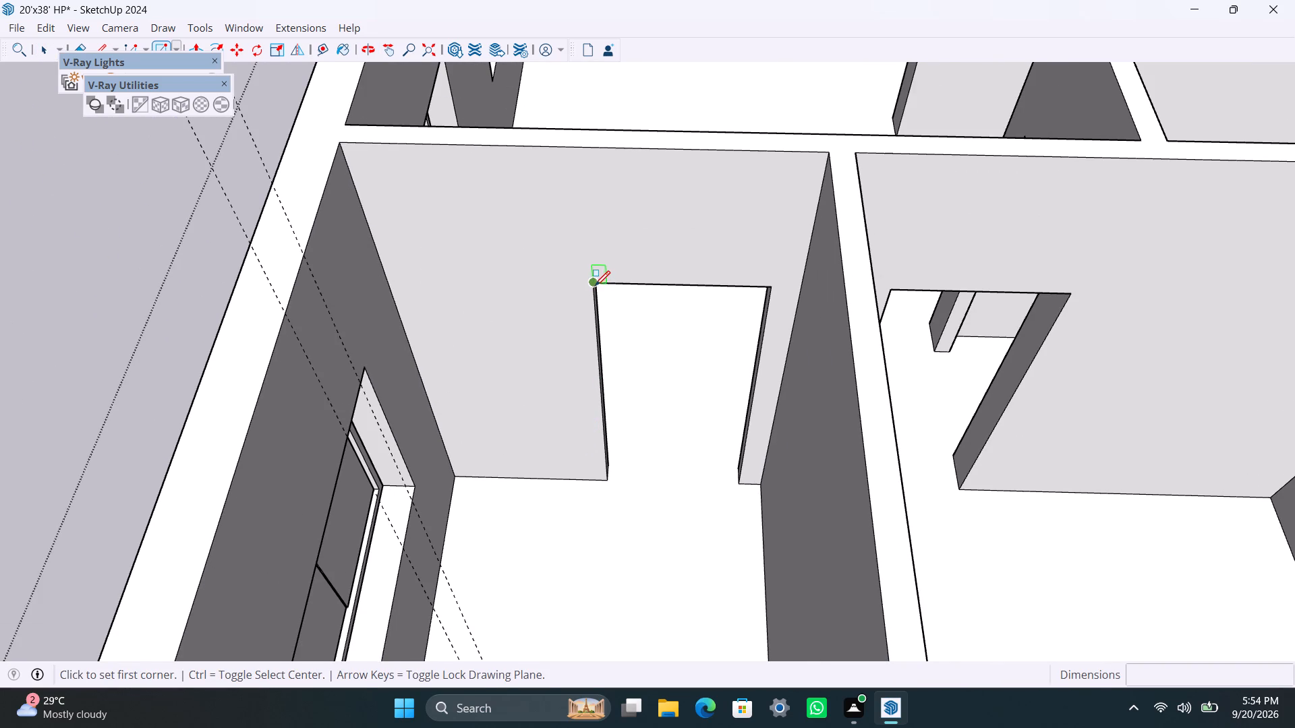
left_click(739, 486)
key("space")
double_click(697, 419)
right_click(697, 419)
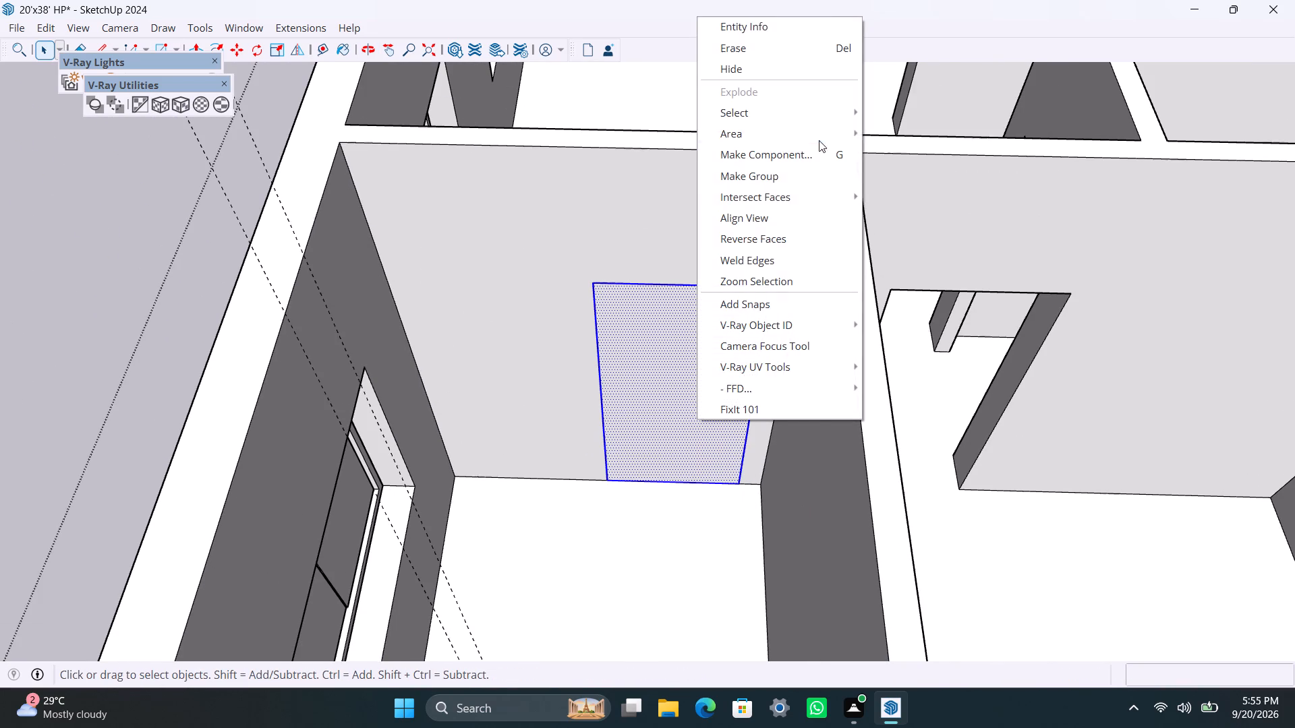
left_click(809, 185)
Offset the interior doorway face 2" inward inside its group and delete the inner face to leave a frame outline.
double_click(703, 361)
left_click(656, 357)
key("f")
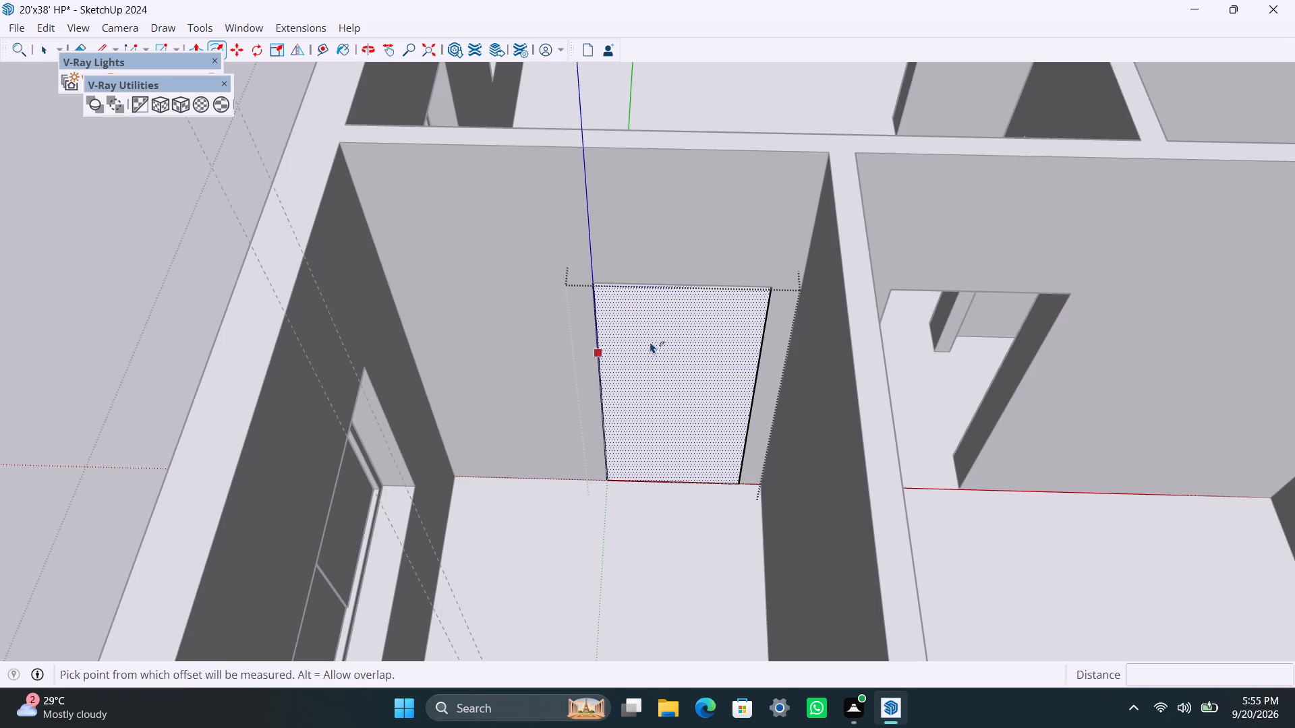
left_click(631, 320)
type("2\"")
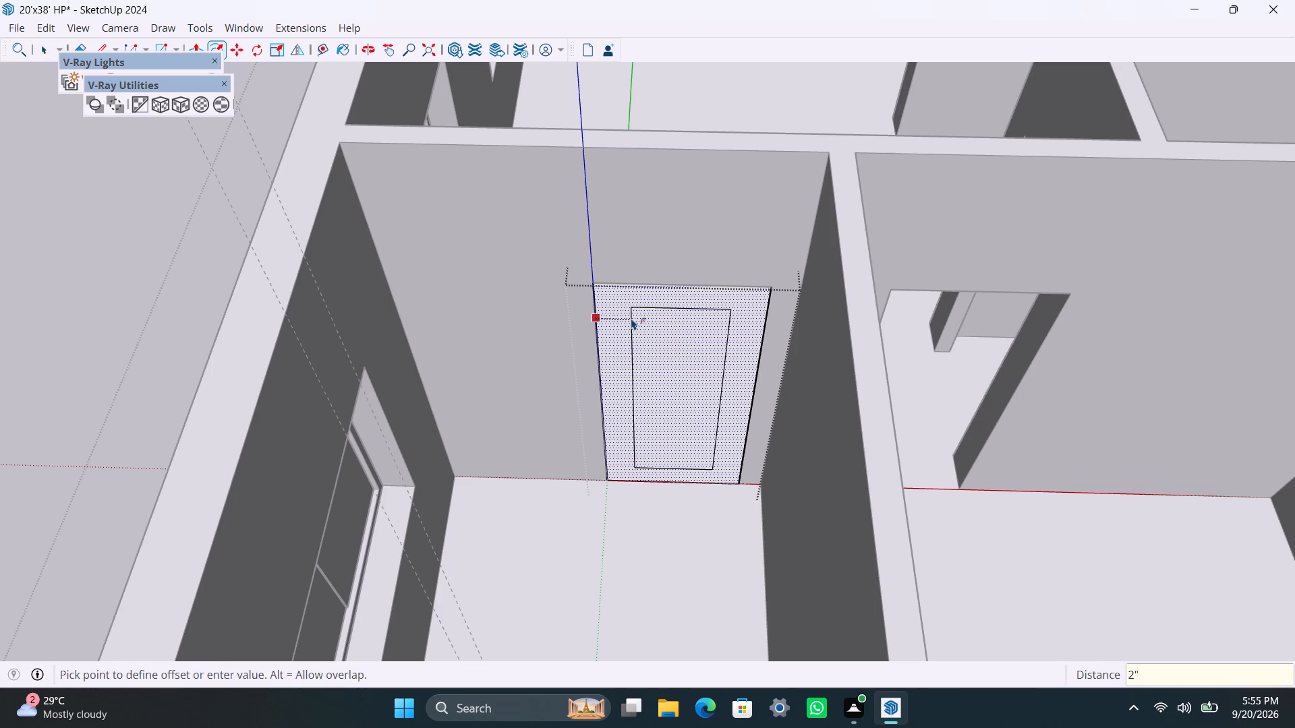
key("Return")
key("space")
left_click(651, 330)
key("Delete")
Push/pull the interior door frame face 2.5".
scroll(633, 426, "up", 2)
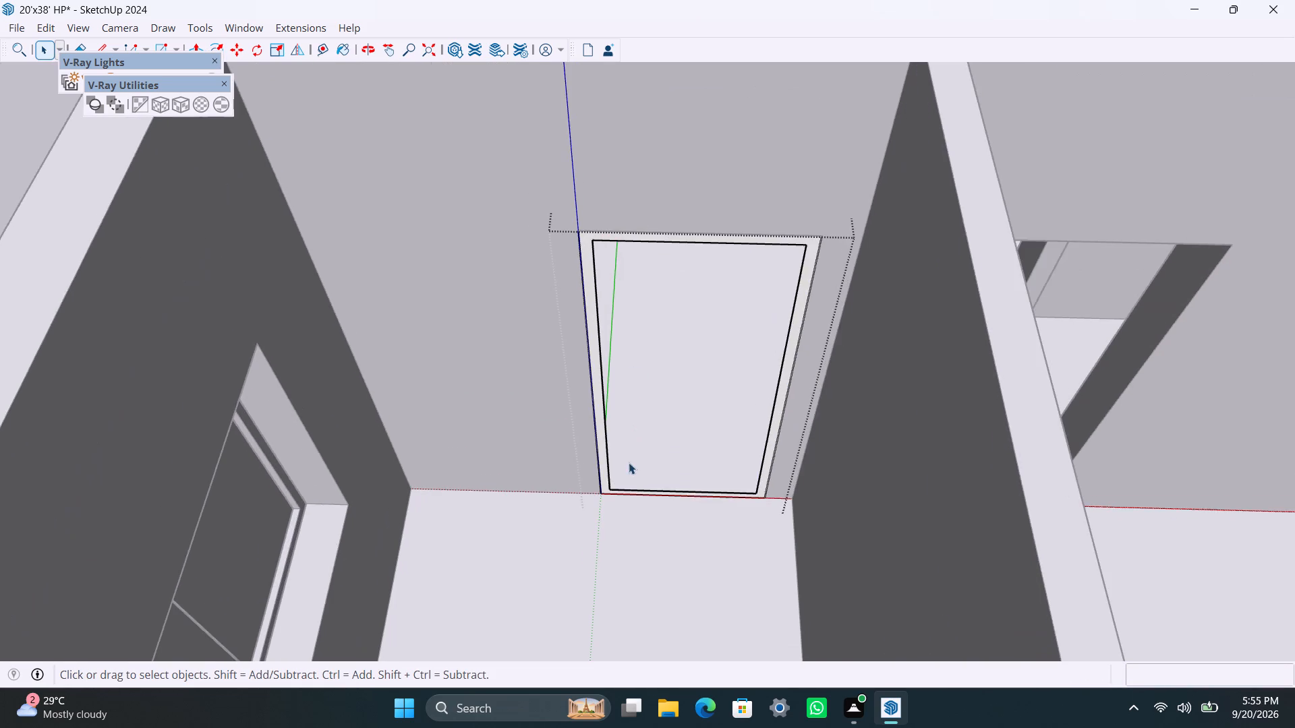
scroll(627, 469, "up", 4)
left_click(596, 468)
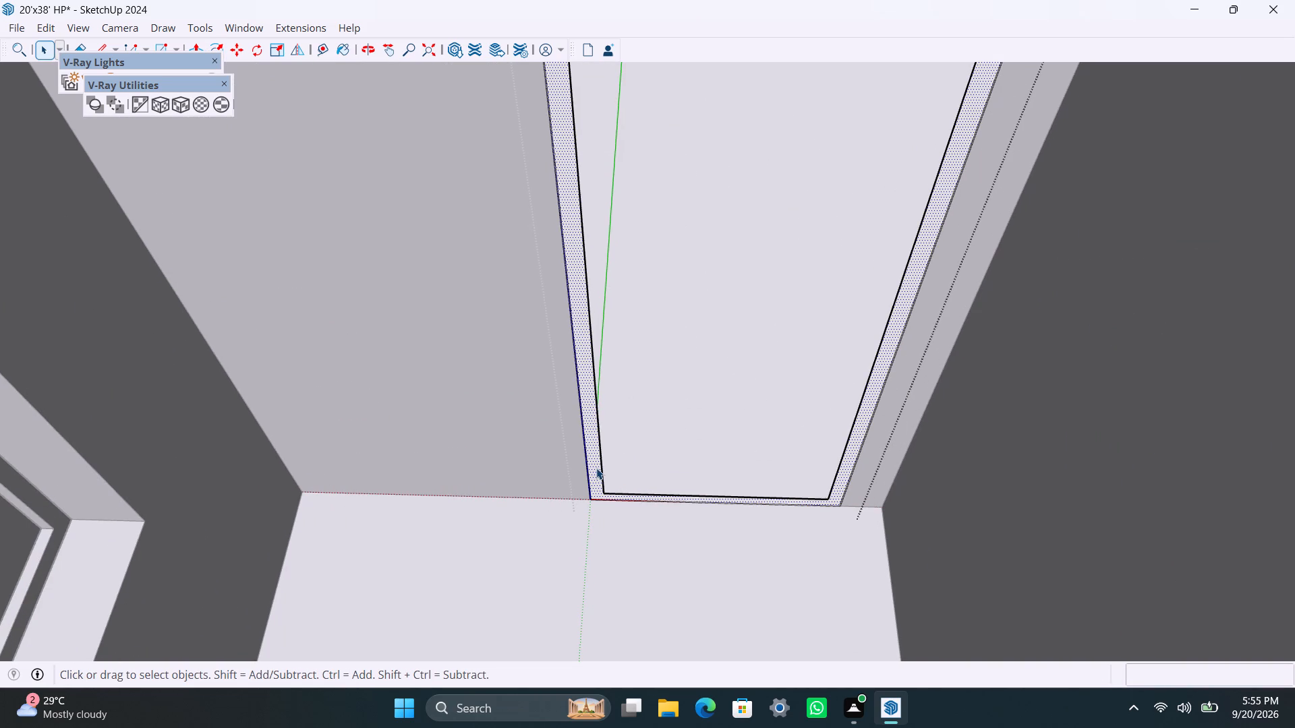
key("p")
left_click(596, 466)
type("2.5\"")
key("Return")
key("space")
scroll(601, 450, "down", 6)
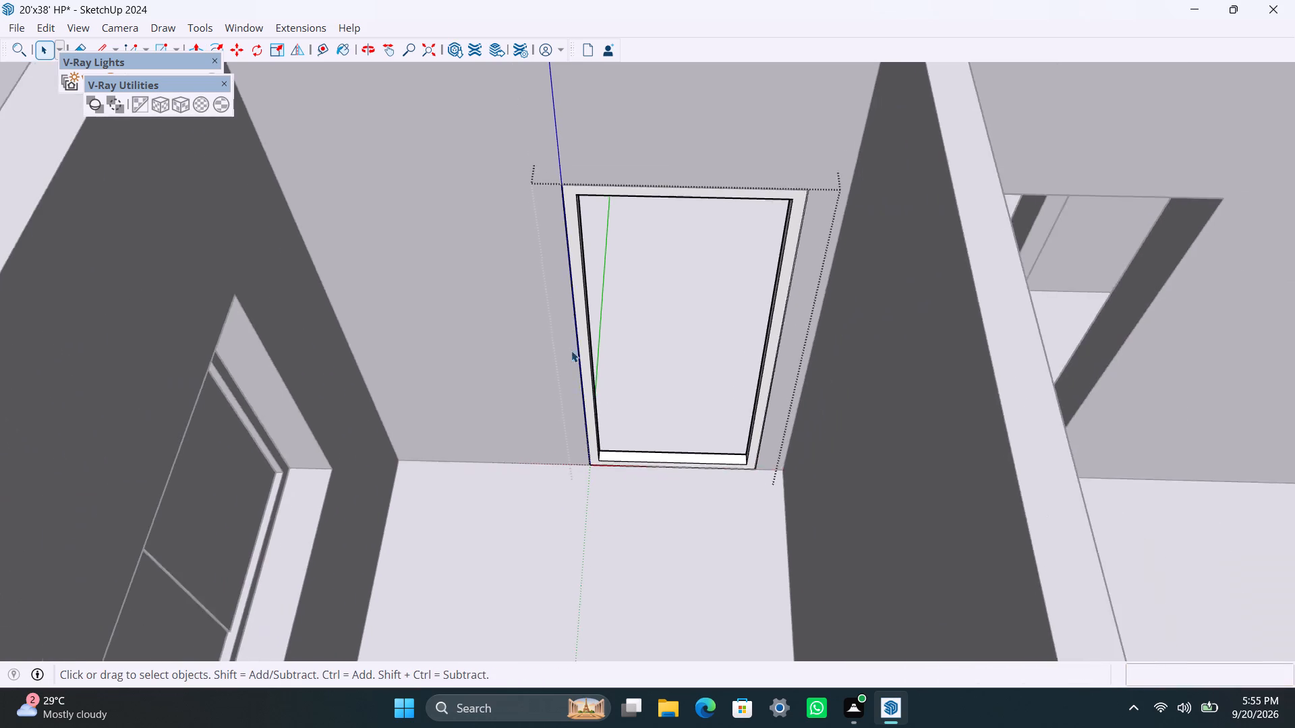
Draw a rectangle filling the inside of the interior door frame and group its face with its edges.
middle_click_drag(567, 419, 507, 390)
scroll(534, 404, "up", 2)
key("r")
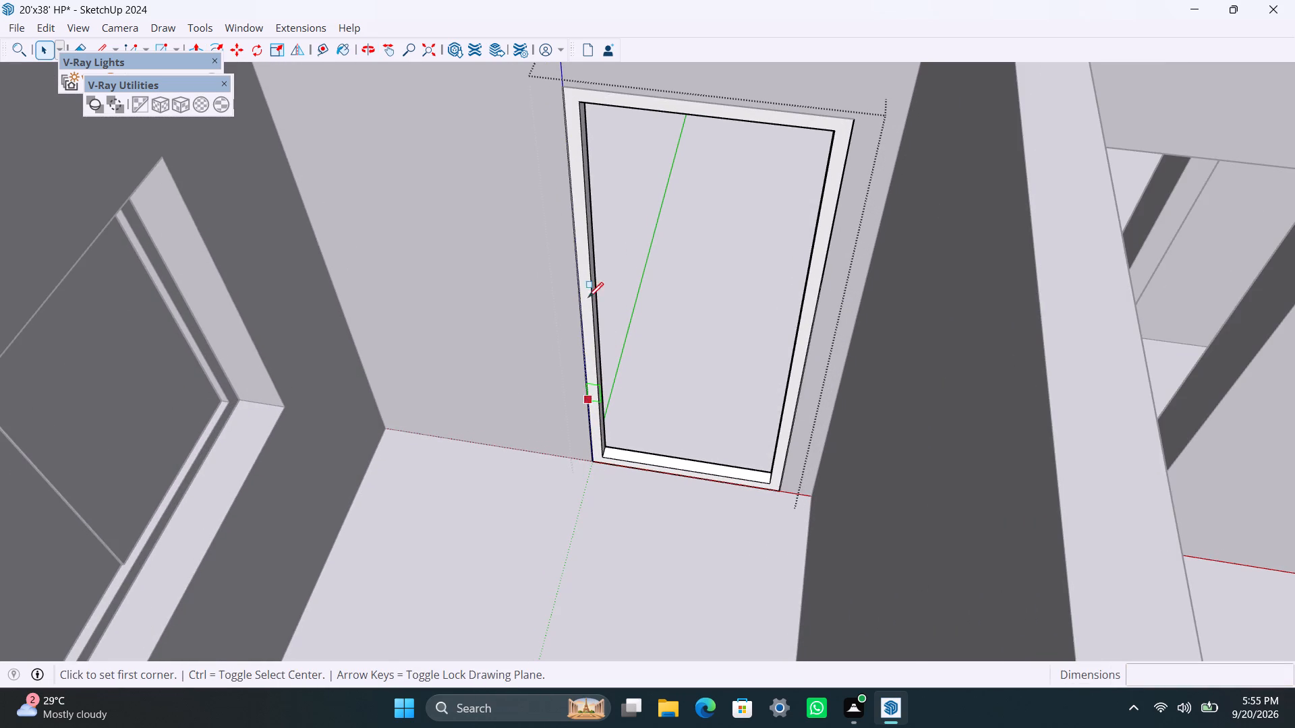
left_click_drag(583, 104, 583, 111)
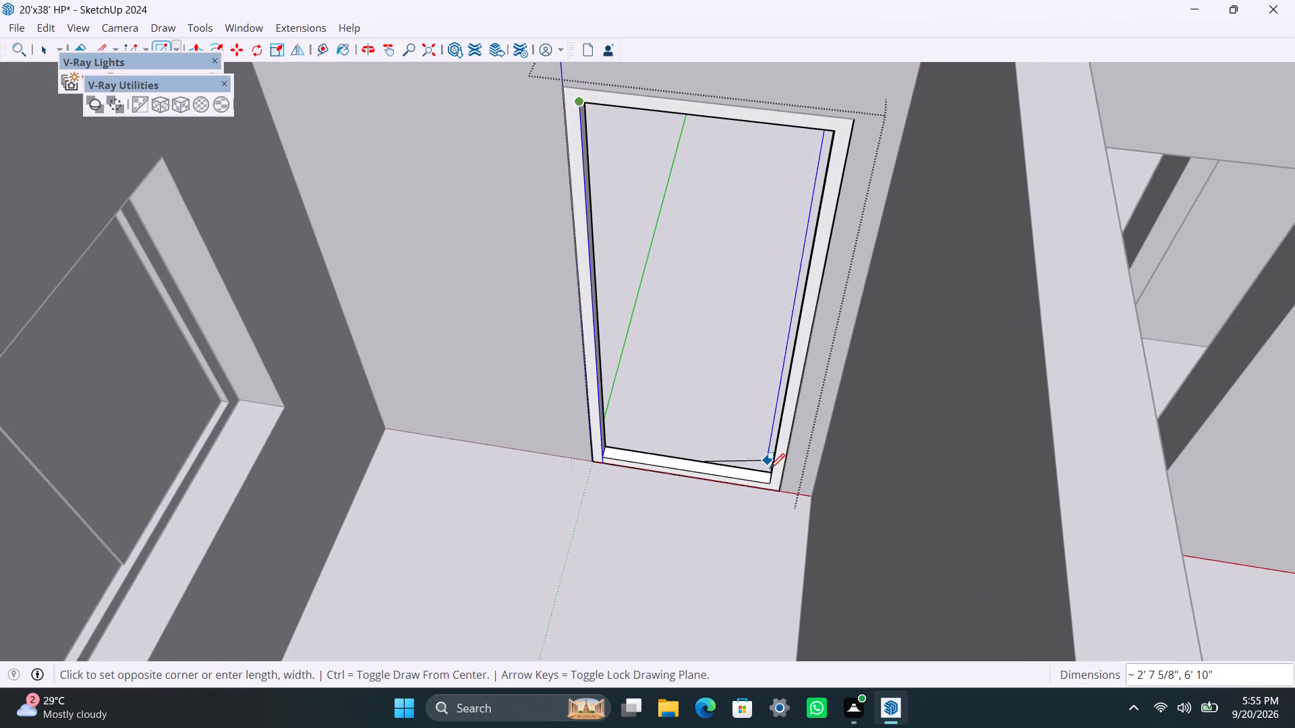
left_click(772, 479)
key("space")
double_click(753, 442)
right_click(753, 436)
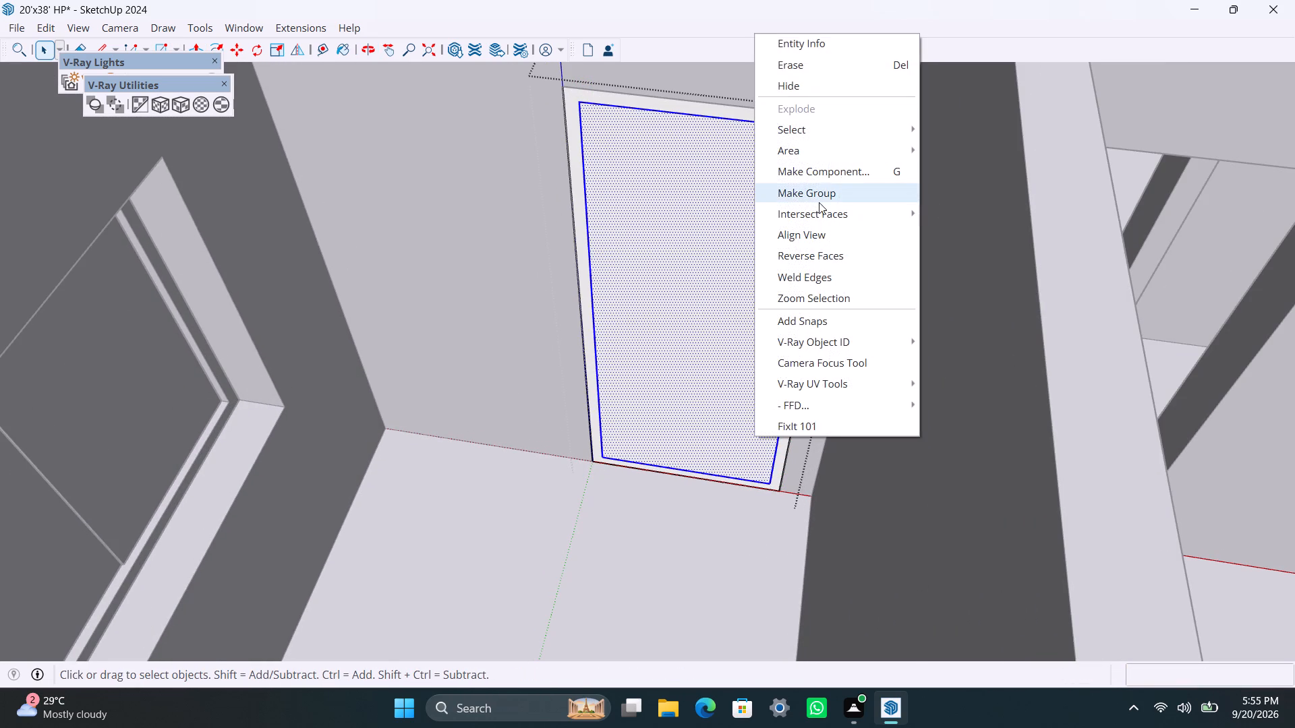
left_click(819, 201)
Push/pull the interior door panel inside its group to 18 mm thick.
triple_click(755, 293)
key("p")
left_click_drag(754, 292, 753, 285)
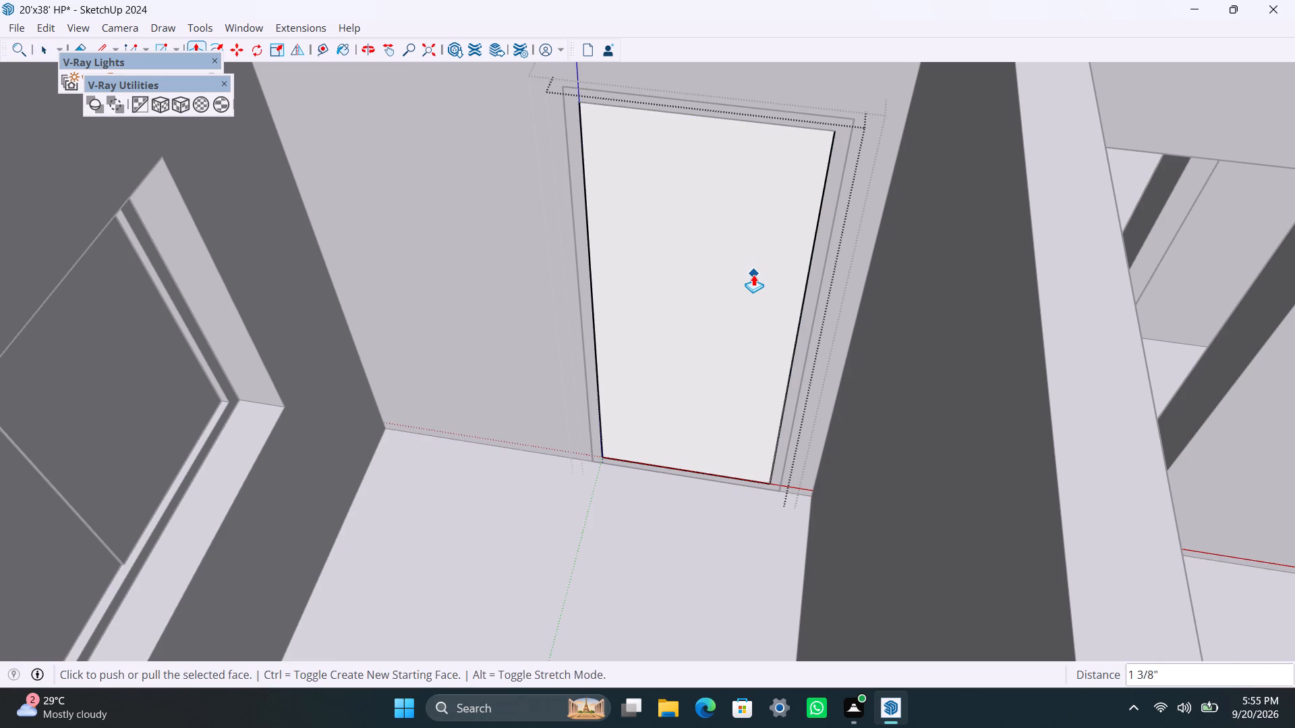
type("18MM")
key("Return")
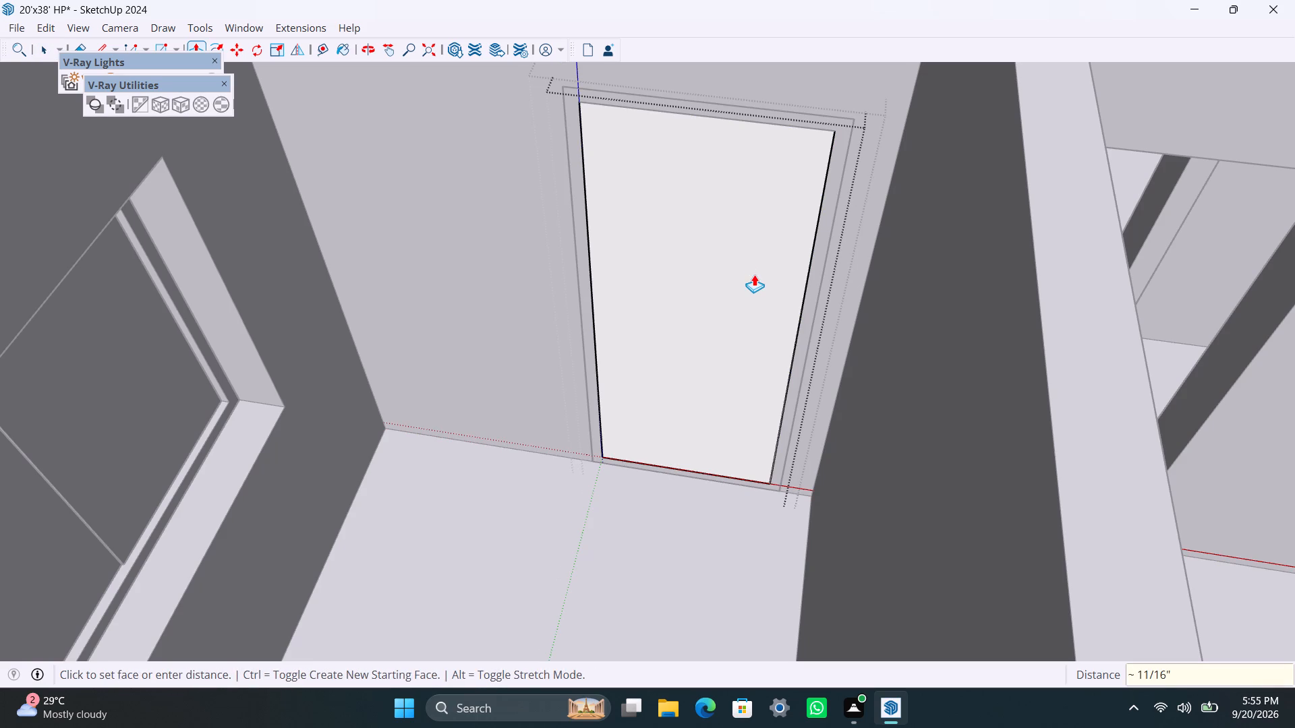
key("space")
Place a horizontal guide 4' below the interior door panel's top edge and another 8" above that guide.
type("T")
left_click_drag(770, 123, 769, 129)
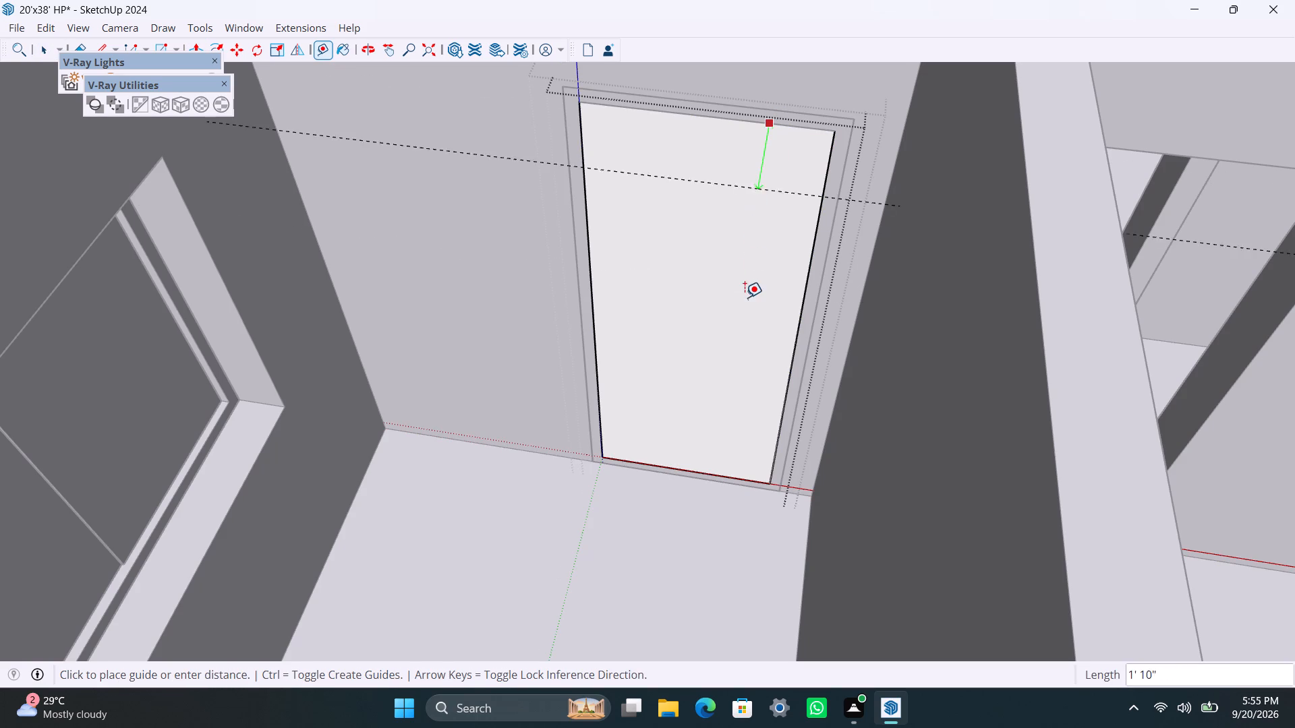
type("4'")
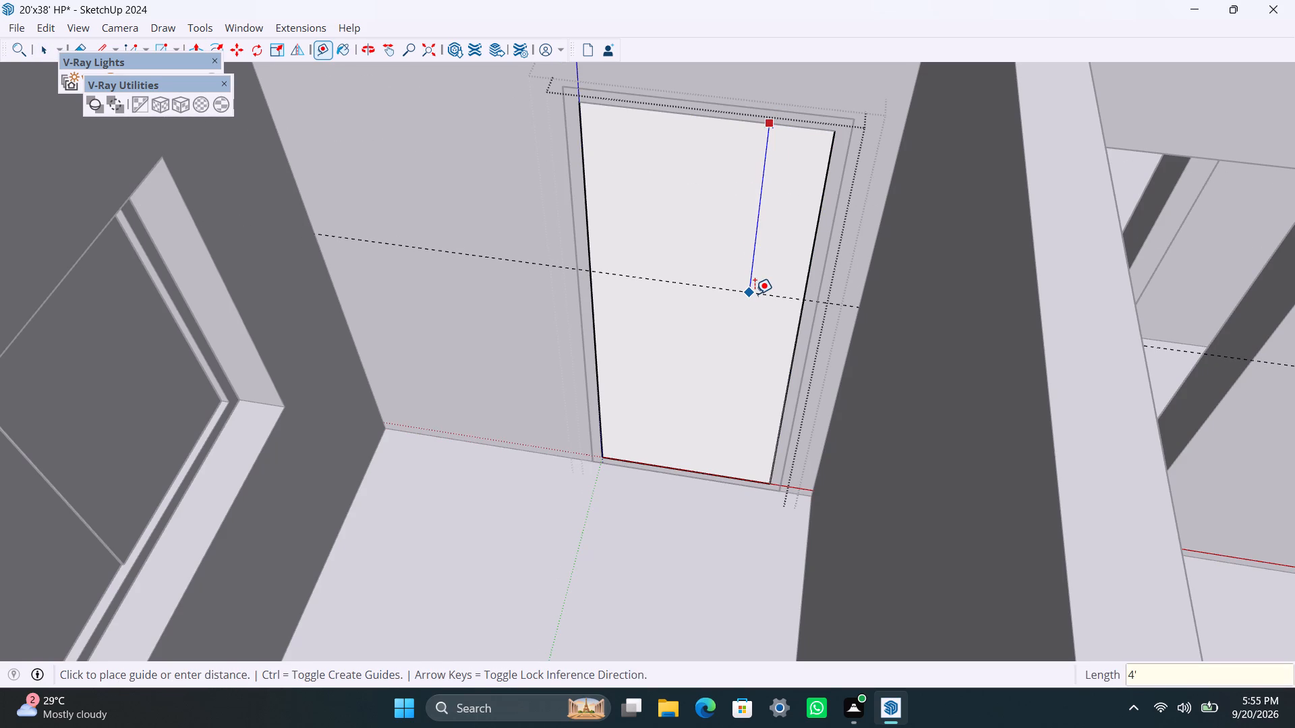
key("Return")
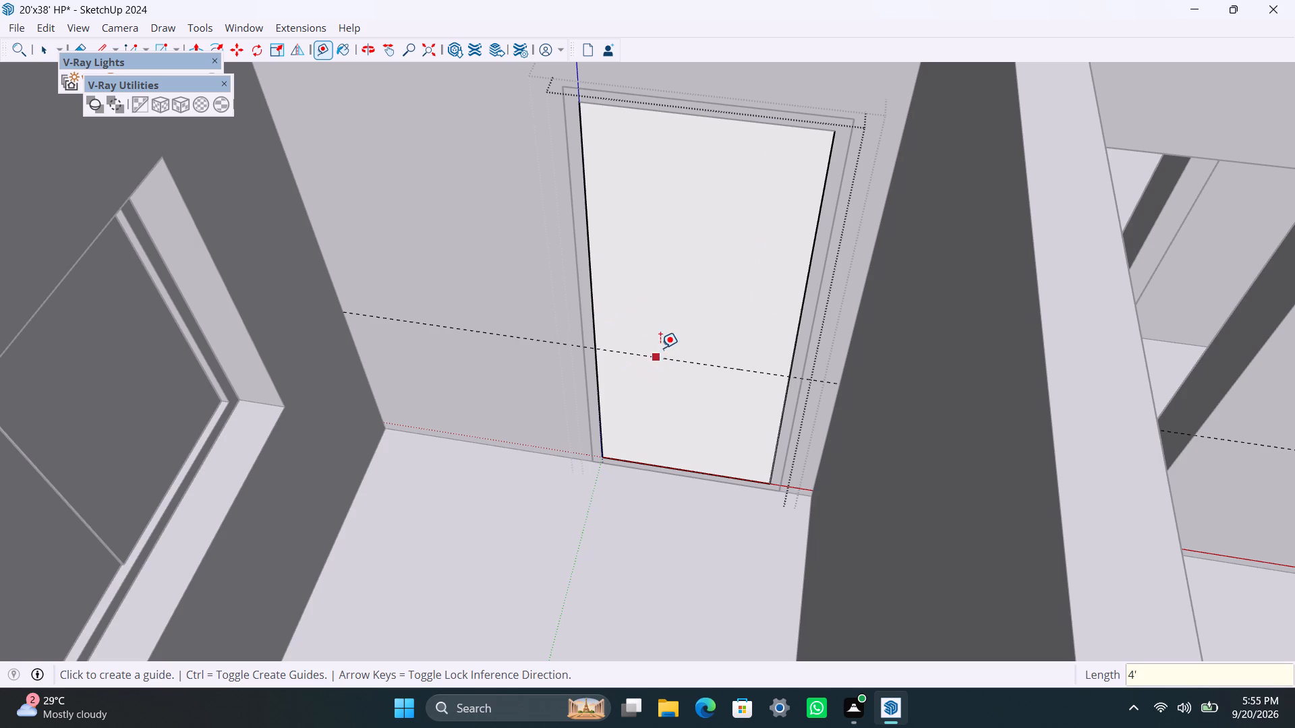
left_click(666, 357)
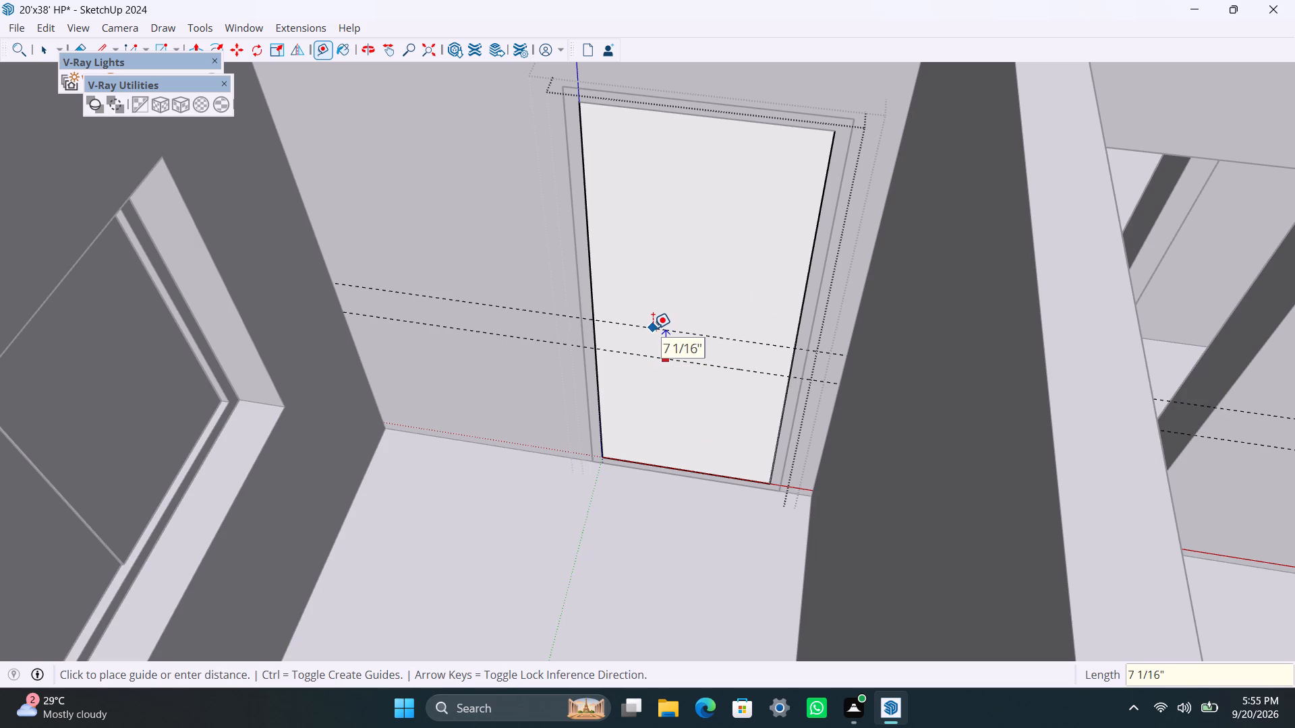
type("8\"")
key("Return")
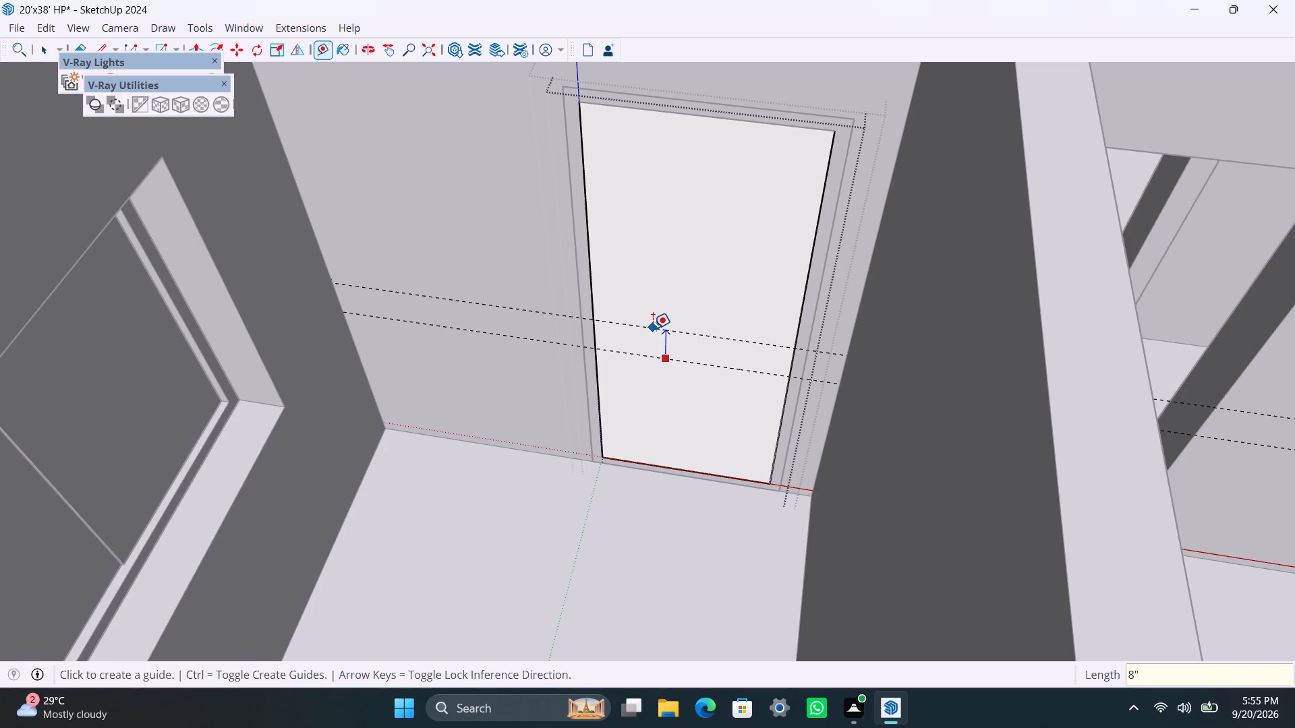
Place a vertical guide 6" in from the interior door panel's left edge and another 1.5" to the right of it.
left_click_drag(593, 276, 600, 278)
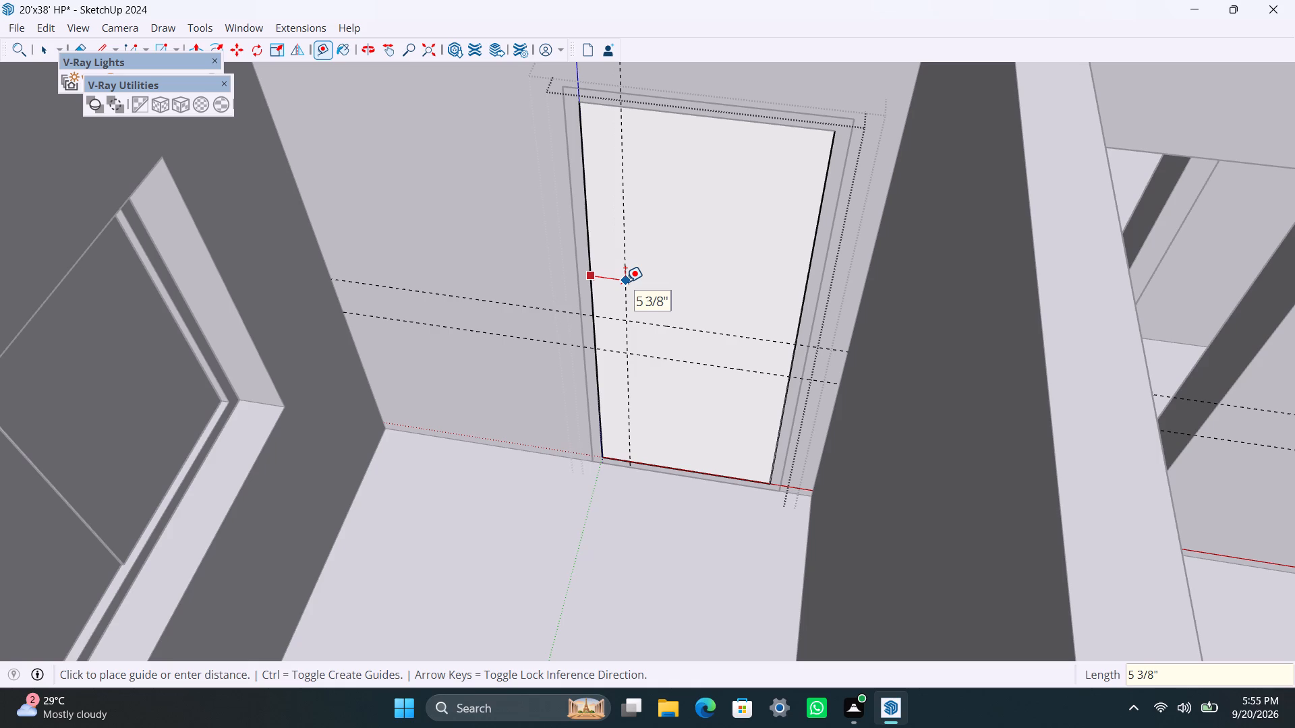
type("6\"")
key("Return")
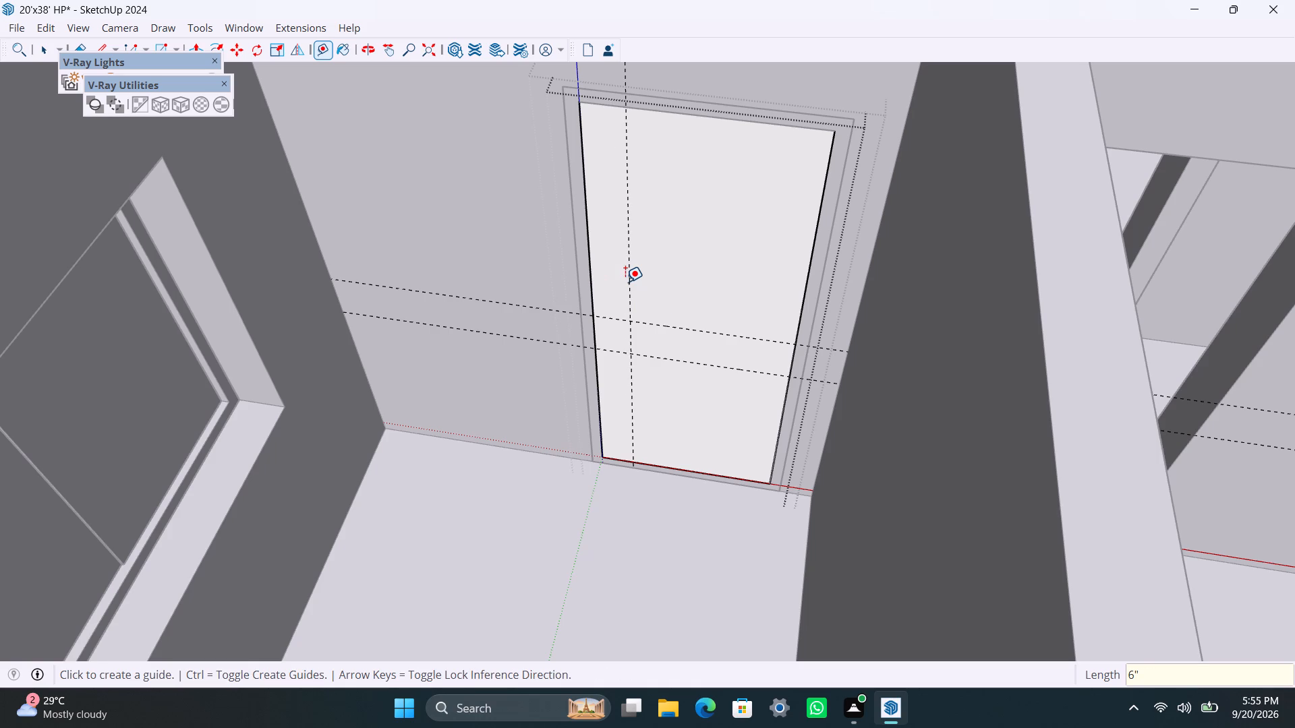
left_click(629, 269)
type("1.5\"")
key("Return")
key("space")
Draw a rectangle within the crossing guides on the interior door panel and group its face with its edges.
scroll(681, 351, "up", 6)
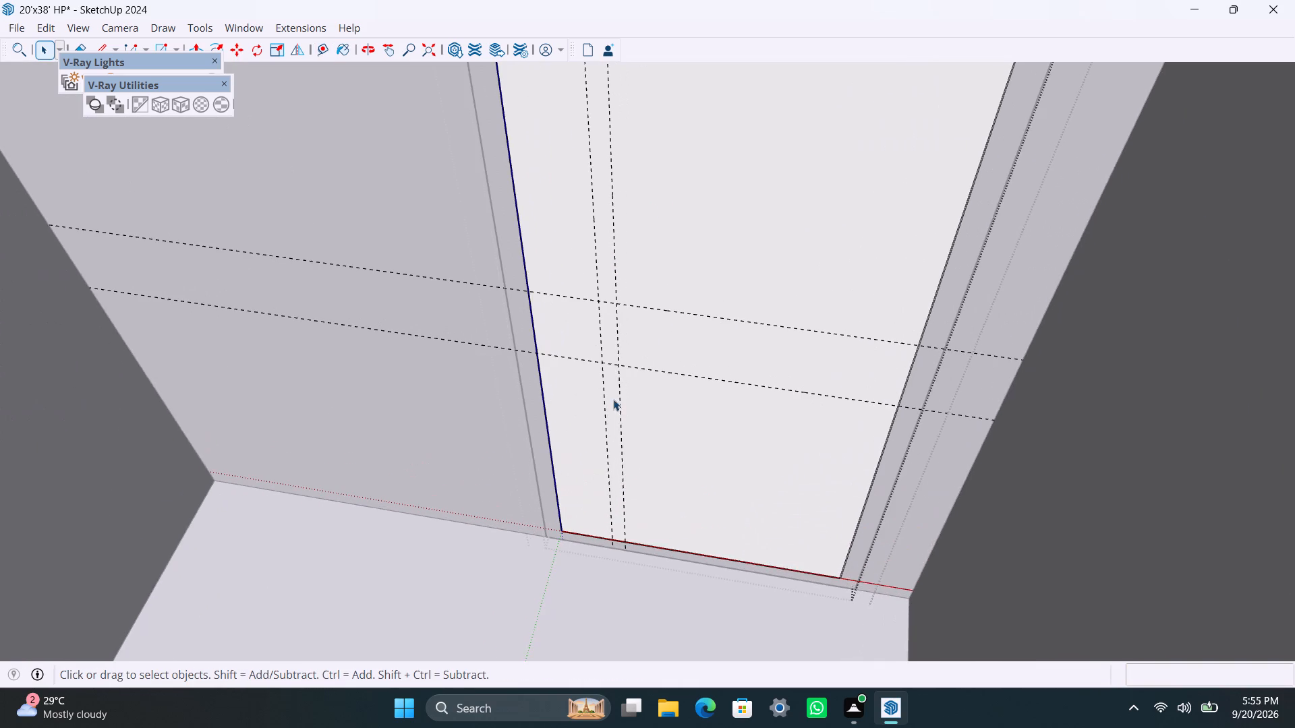
middle_click_drag(616, 401, 629, 378)
scroll(624, 368, "up", 1)
key("r")
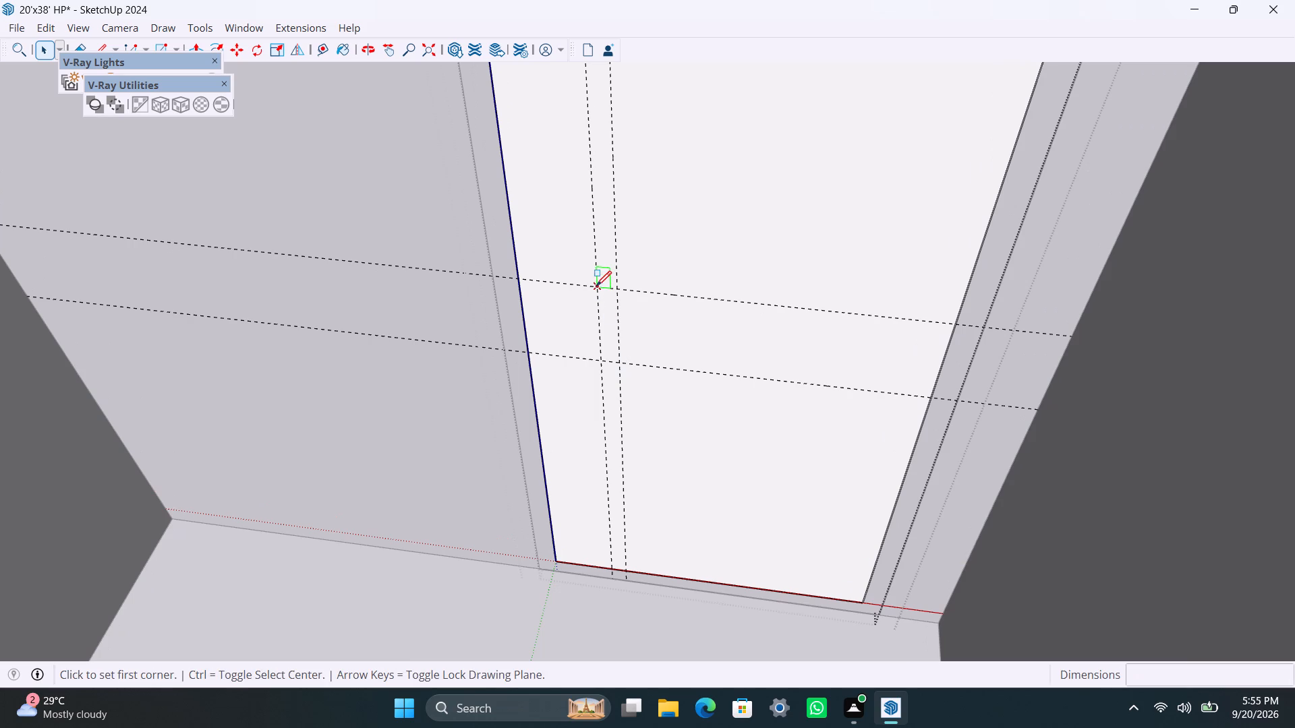
left_click_drag(594, 284, 606, 314)
left_click(621, 363)
key("space")
double_click(609, 342)
right_click(609, 342)
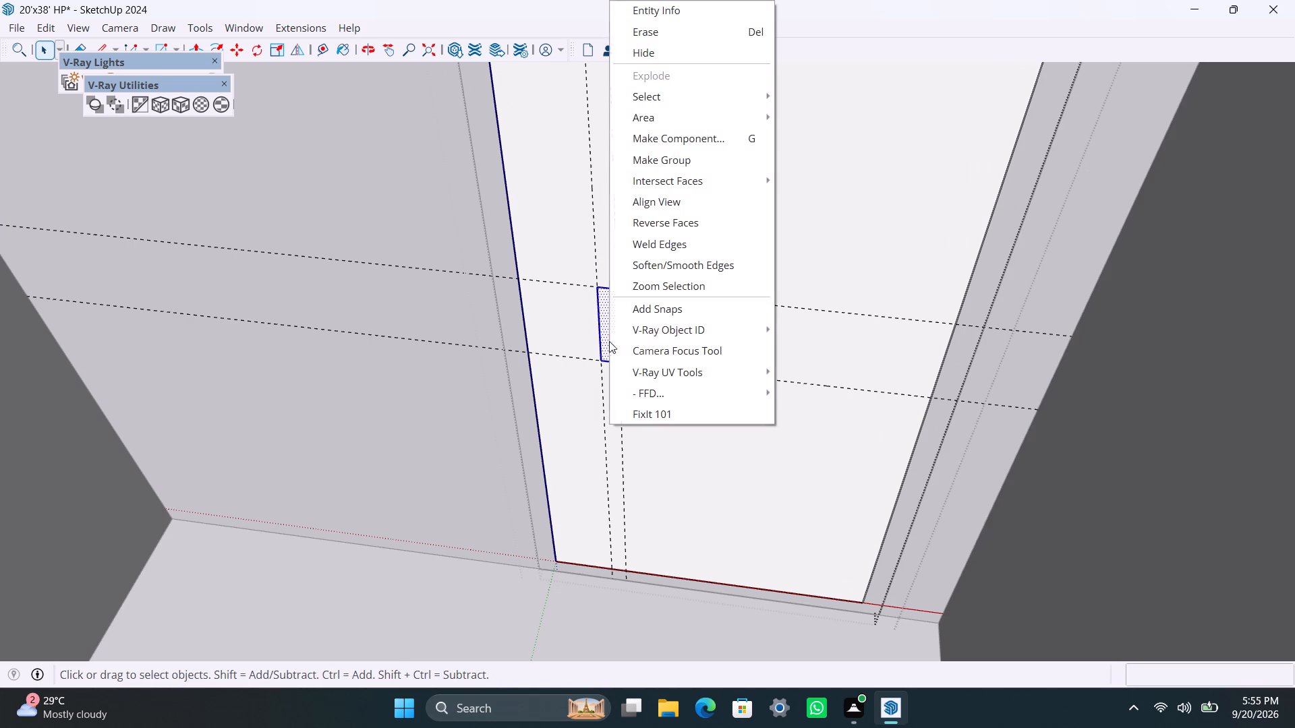
left_click(671, 164)
Push/pull the small handle-plate rectangle on the interior door 0.5" inside its group.
scroll(600, 410, "up", 5)
triple_click(608, 327)
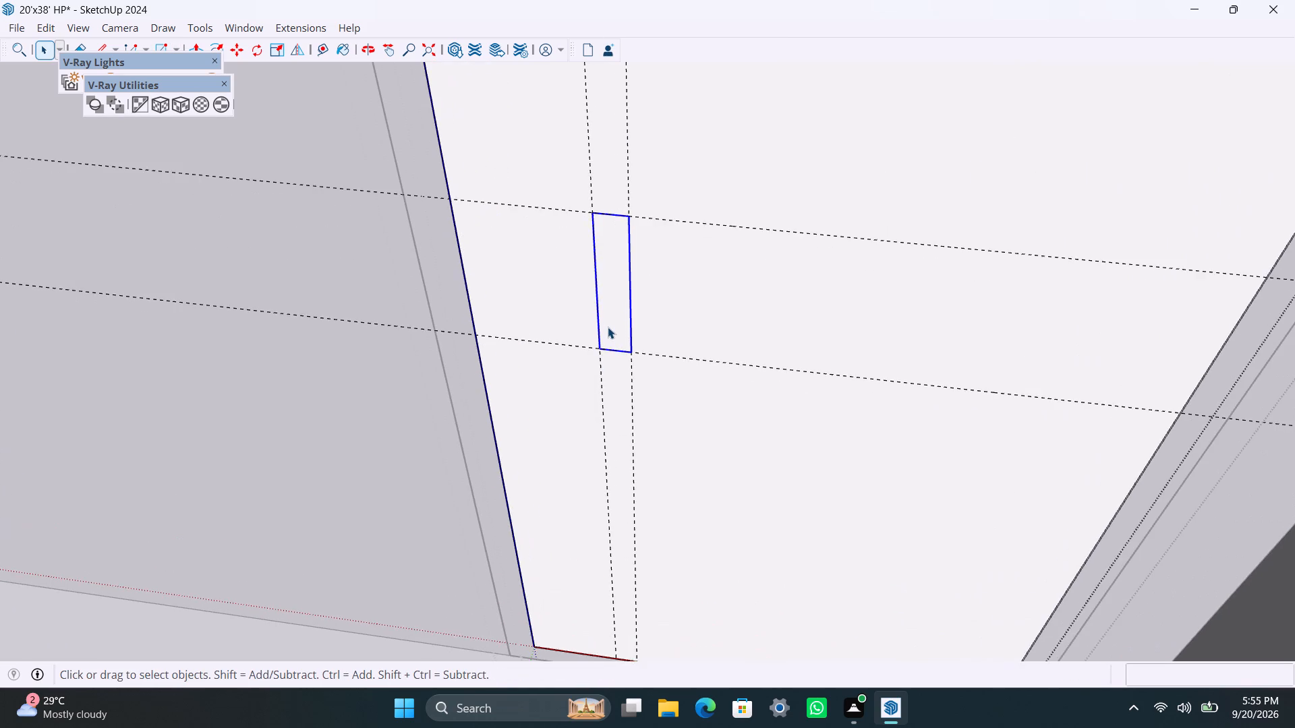
key("p")
left_click(608, 327)
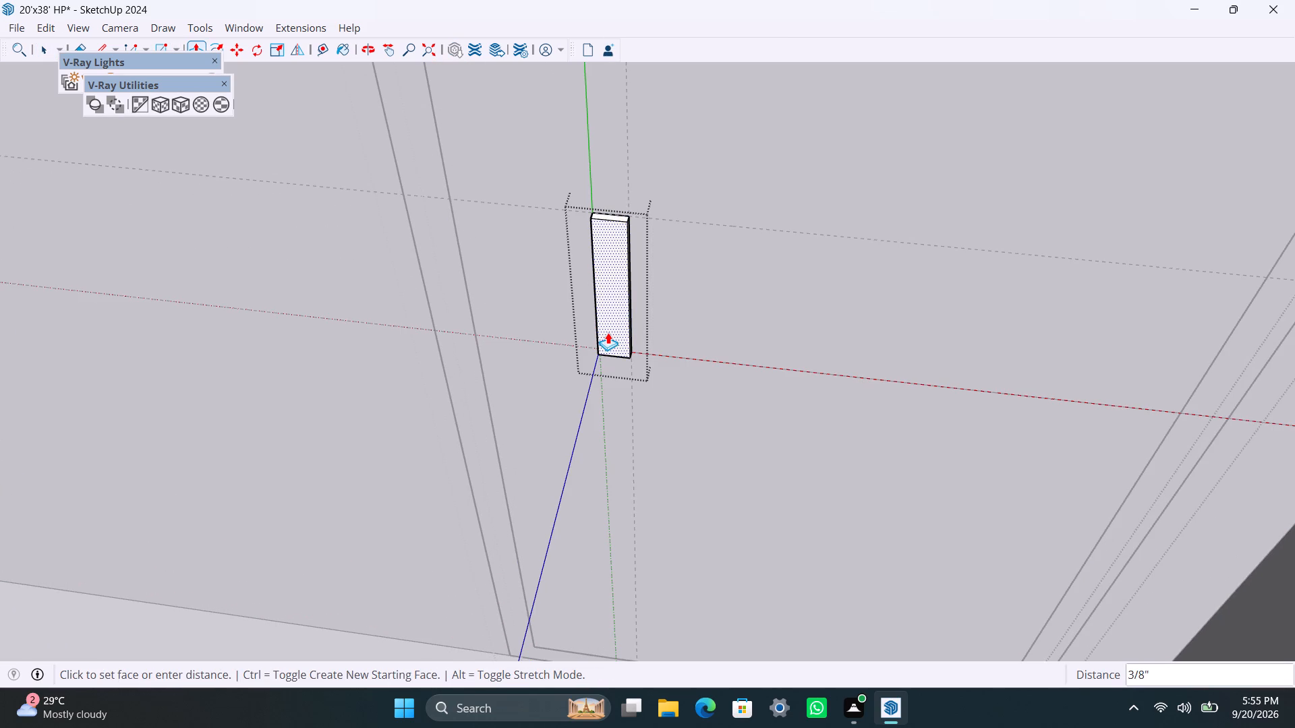
type("0.5\"")
key("Return")
key("space")
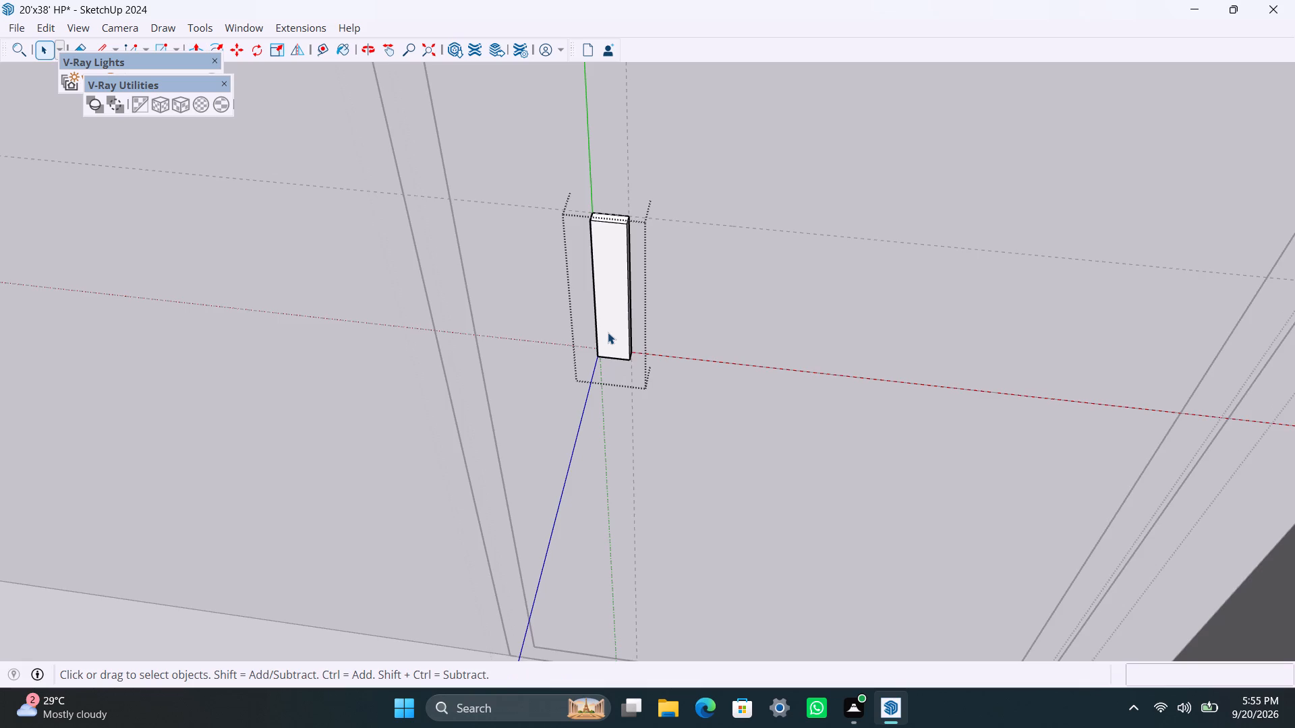
scroll(606, 334, "down", 20)
scroll(606, 334, "down", 7)
middle_click_drag(670, 270, 654, 423, "shift")
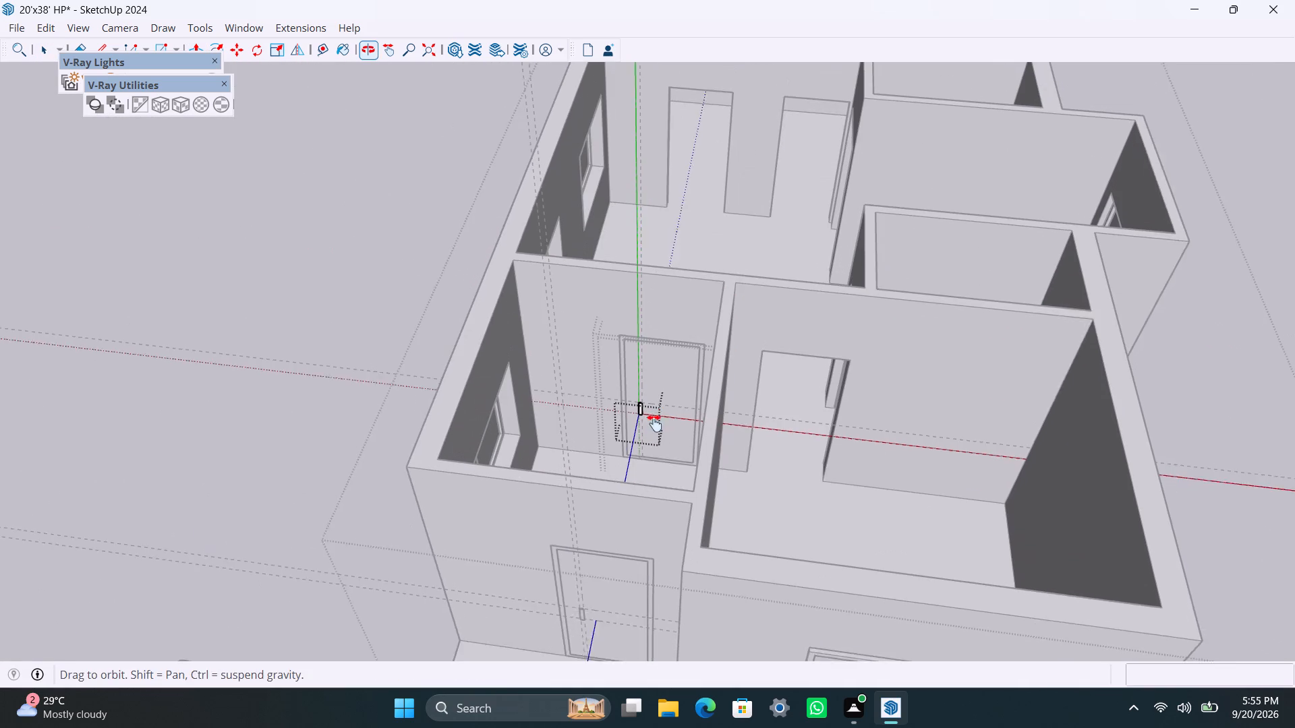
Draw a 7' x 3' rectangle across the empty doorway beside the framed door in the hall wall and group its face with its edges.
middle_click_drag(654, 423, 651, 433, "shift")
left_click(1215, 334)
left_click(1223, 224)
left_click(1175, 421)
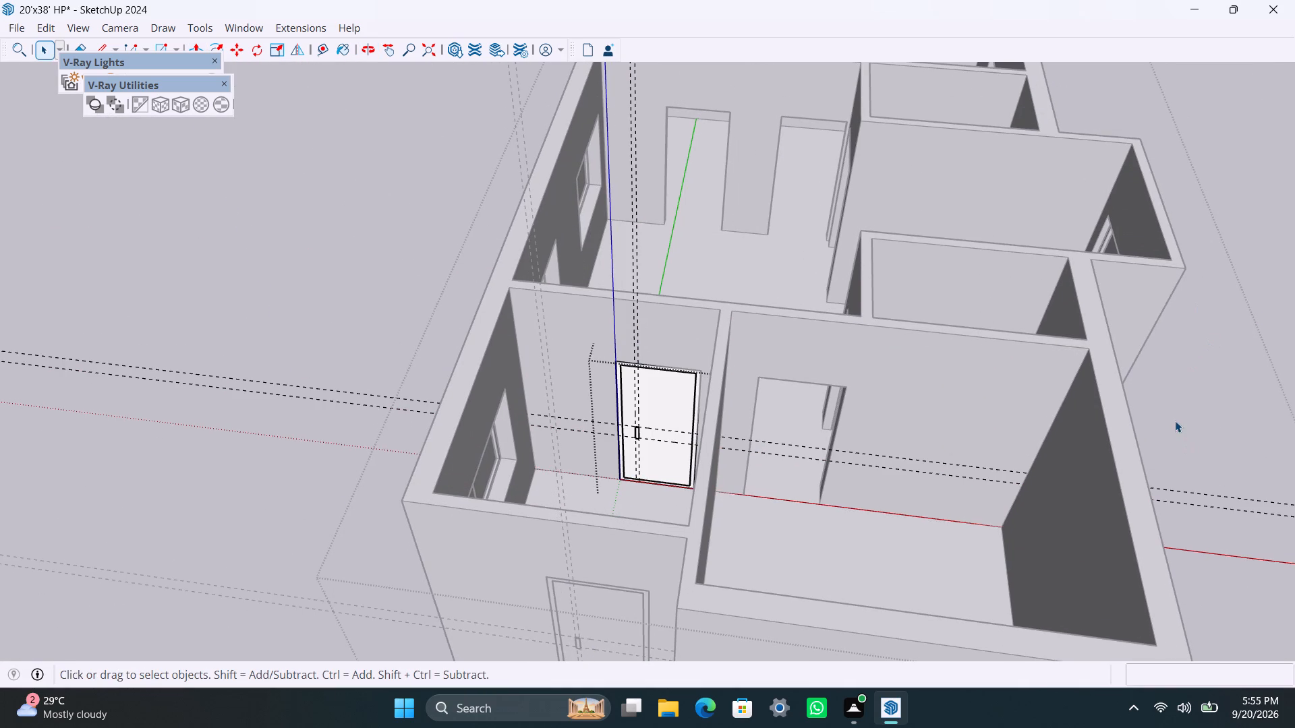
scroll(1149, 385, "down", 4)
middle_click_drag(1163, 456, 448, 366)
scroll(448, 363, "down", 5)
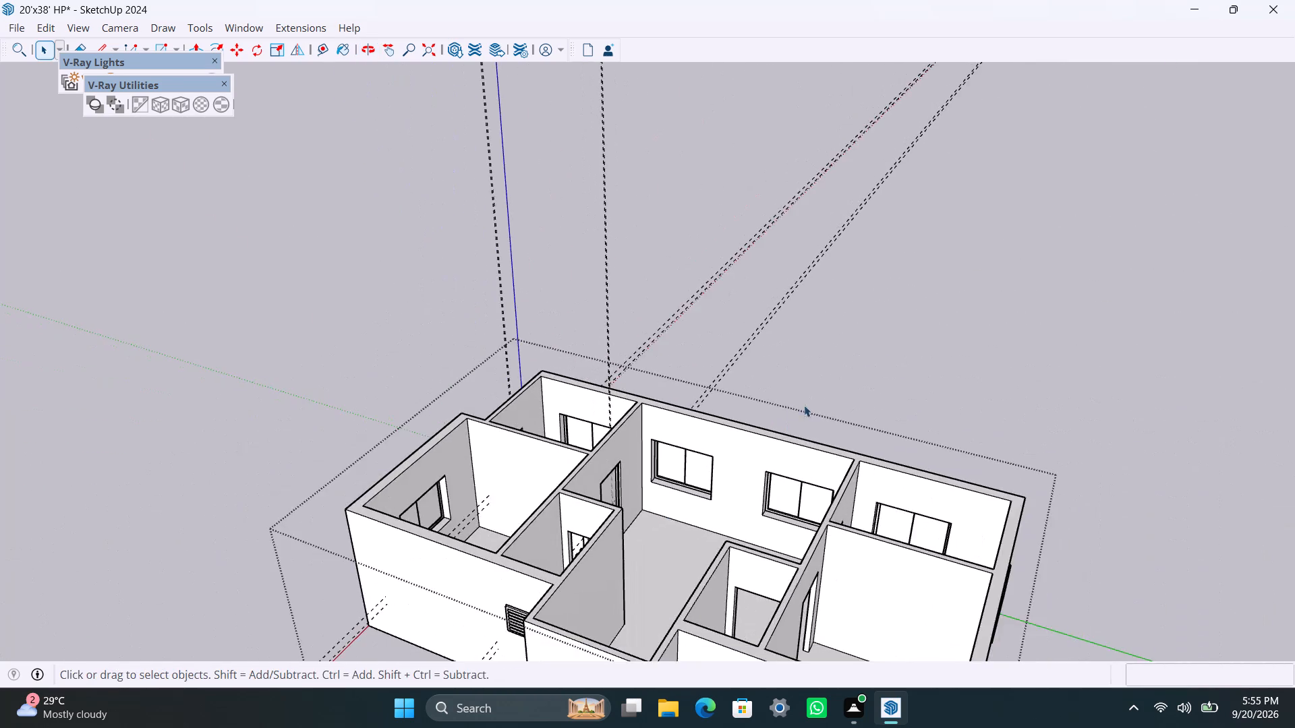
middle_click_drag(806, 406, 542, 494)
scroll(538, 497, "down", 3)
middle_click_drag(538, 498, 801, 351, "shift")
scroll(801, 370, "up", 3)
middle_click_drag(892, 393, 839, 411)
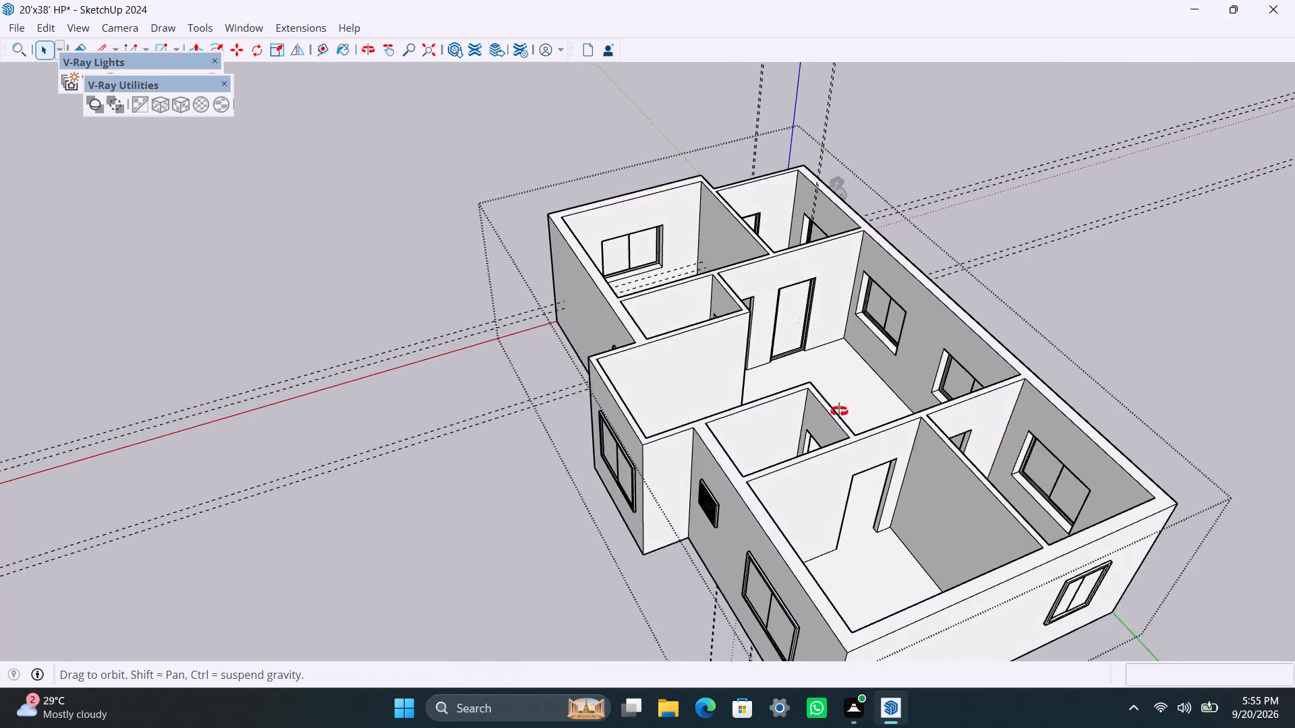
middle_click_drag(839, 411, 682, 394)
scroll(710, 383, "up", 7)
middle_click_drag(696, 382, 746, 429)
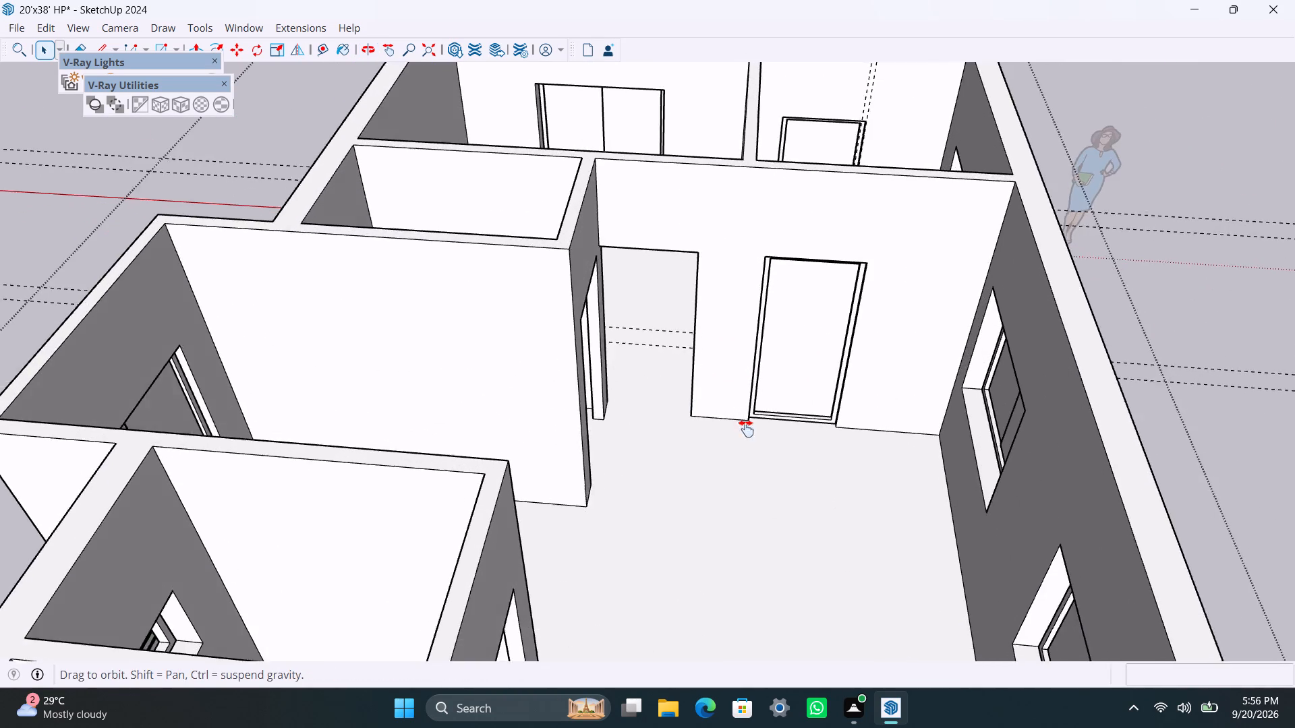
middle_click_drag(746, 429, 754, 443)
scroll(701, 457, "up", 3)
middle_click_drag(701, 439, 671, 420)
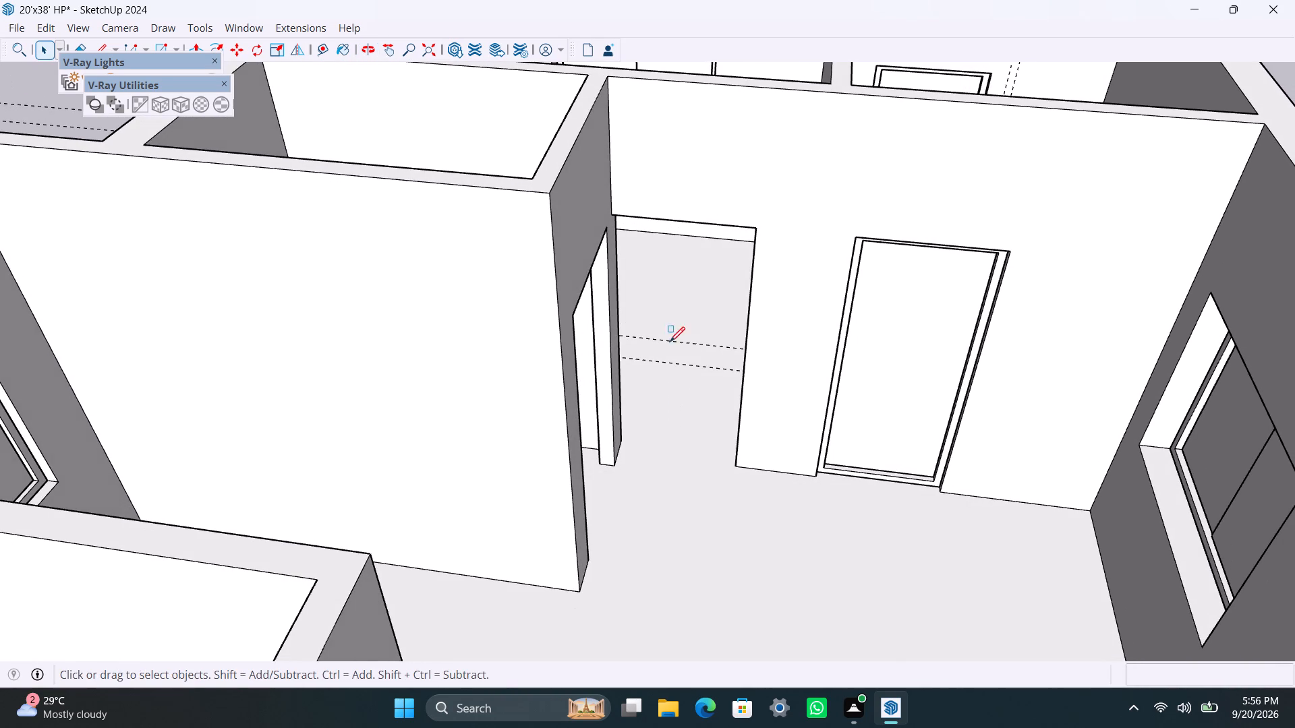
key("r")
left_click_drag(614, 212, 618, 237)
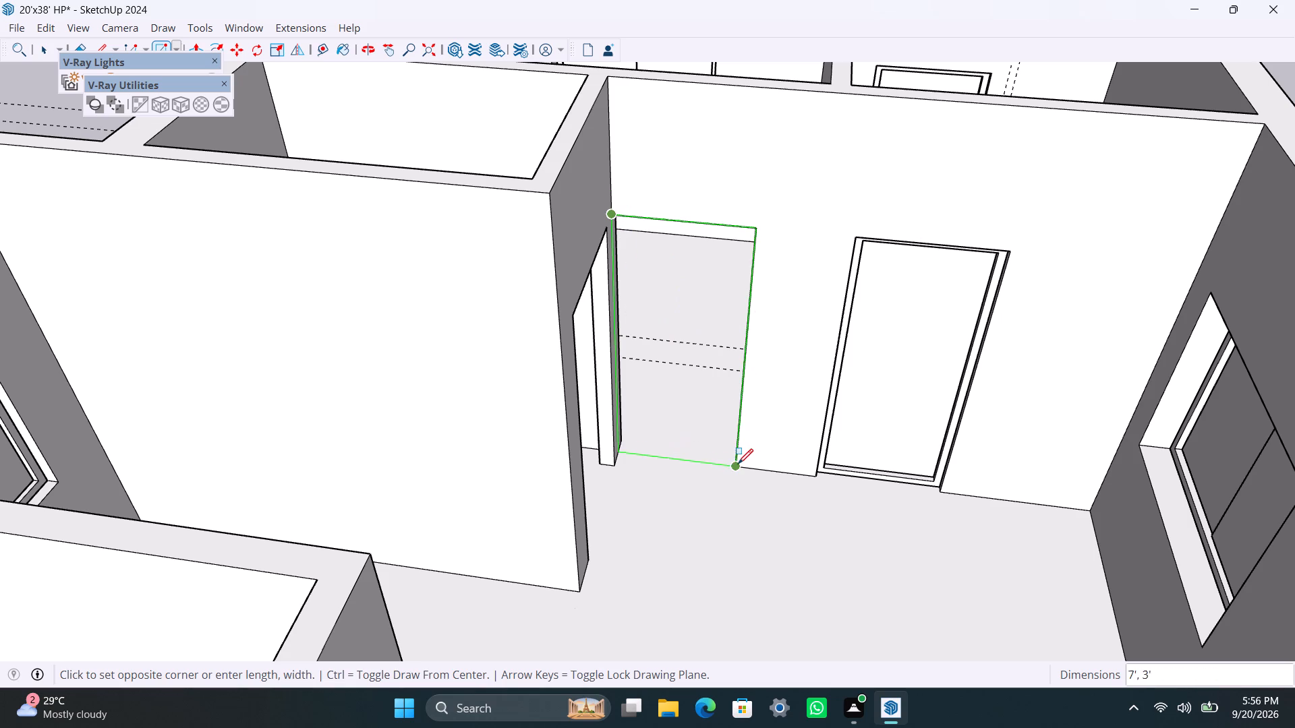
left_click(738, 464)
key("space")
double_click(708, 399)
right_click_drag(701, 397, 693, 403)
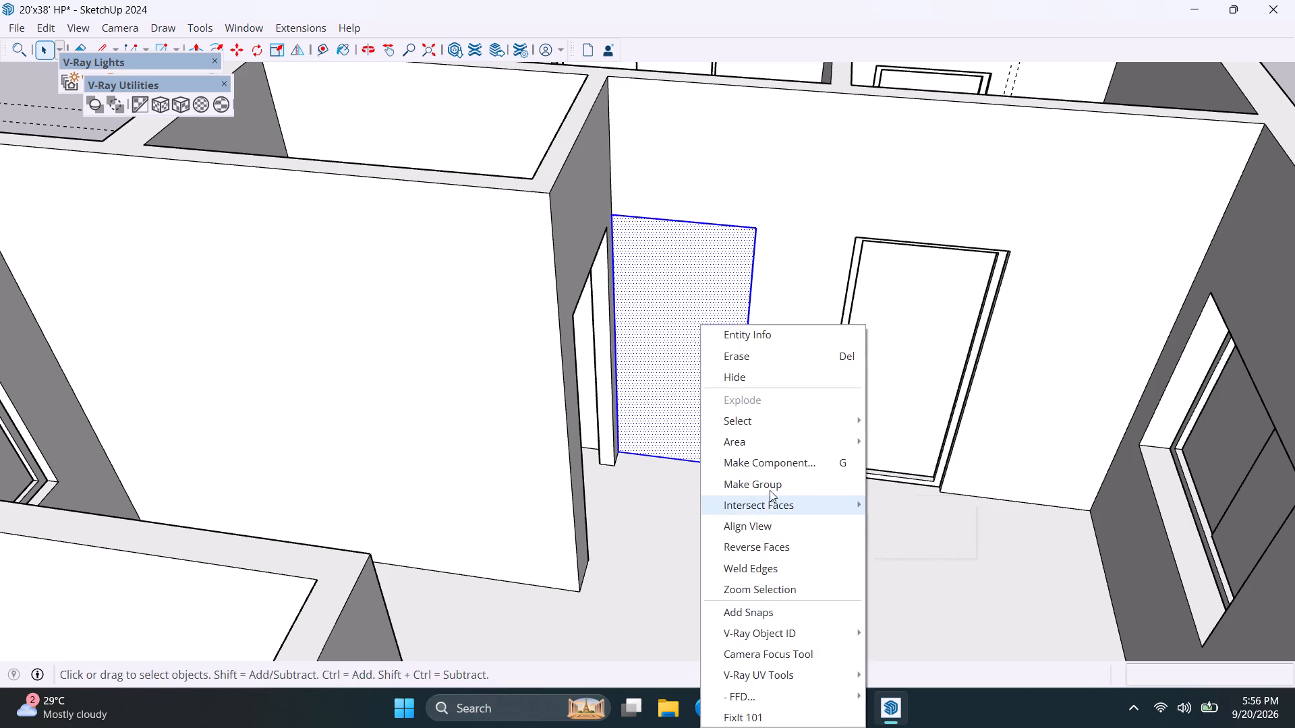
left_click(770, 485)
Offset the doorway rectangle's edges 2" inward inside its group and delete the inner face to leave a door frame.
double_click(672, 350)
left_click(670, 339)
key("f")
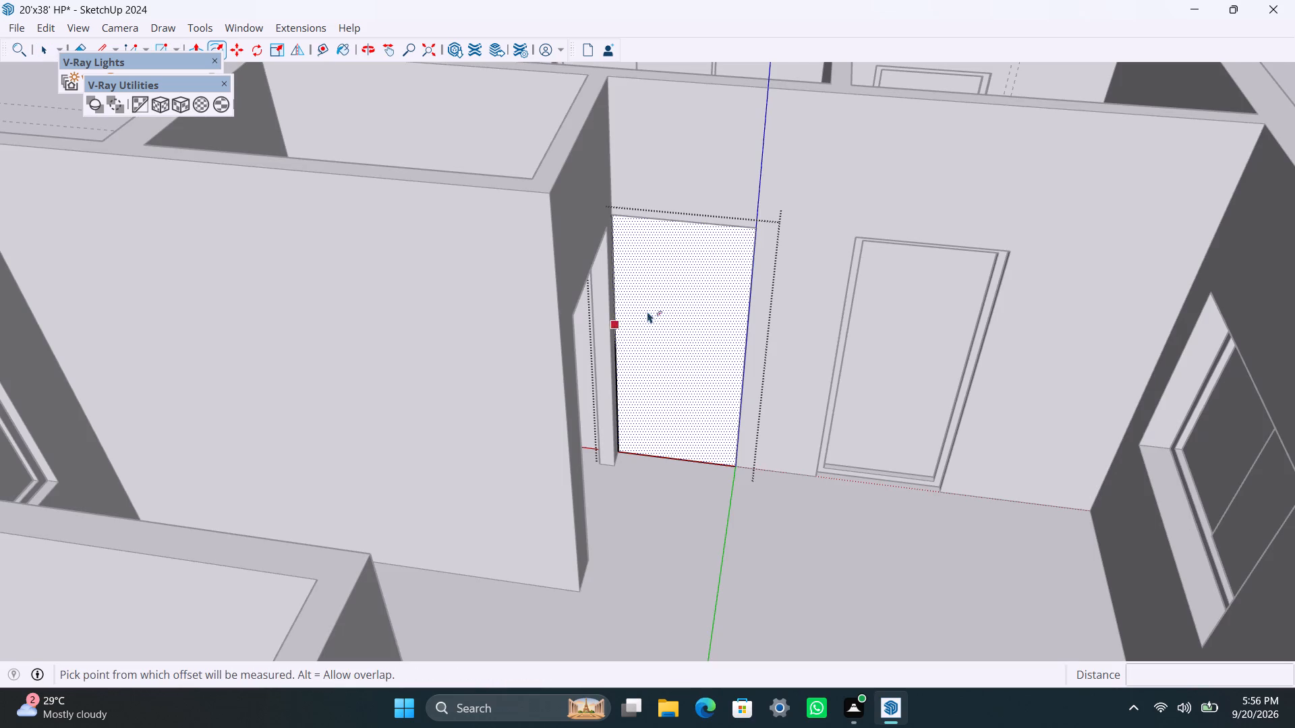
left_click(634, 282)
type("2\"")
key("Return")
key("space")
left_click(672, 307)
key("Delete")
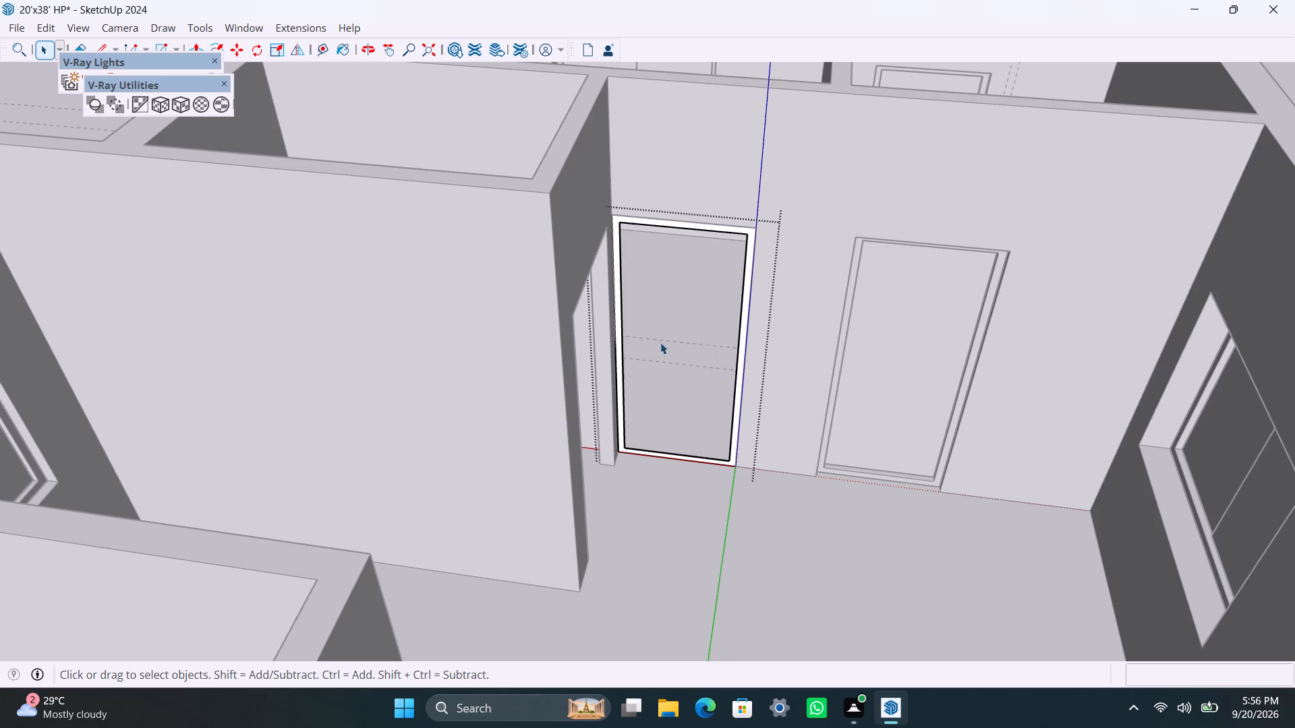
Push/pull the new door frame face 2.5".
scroll(661, 412, "up", 2)
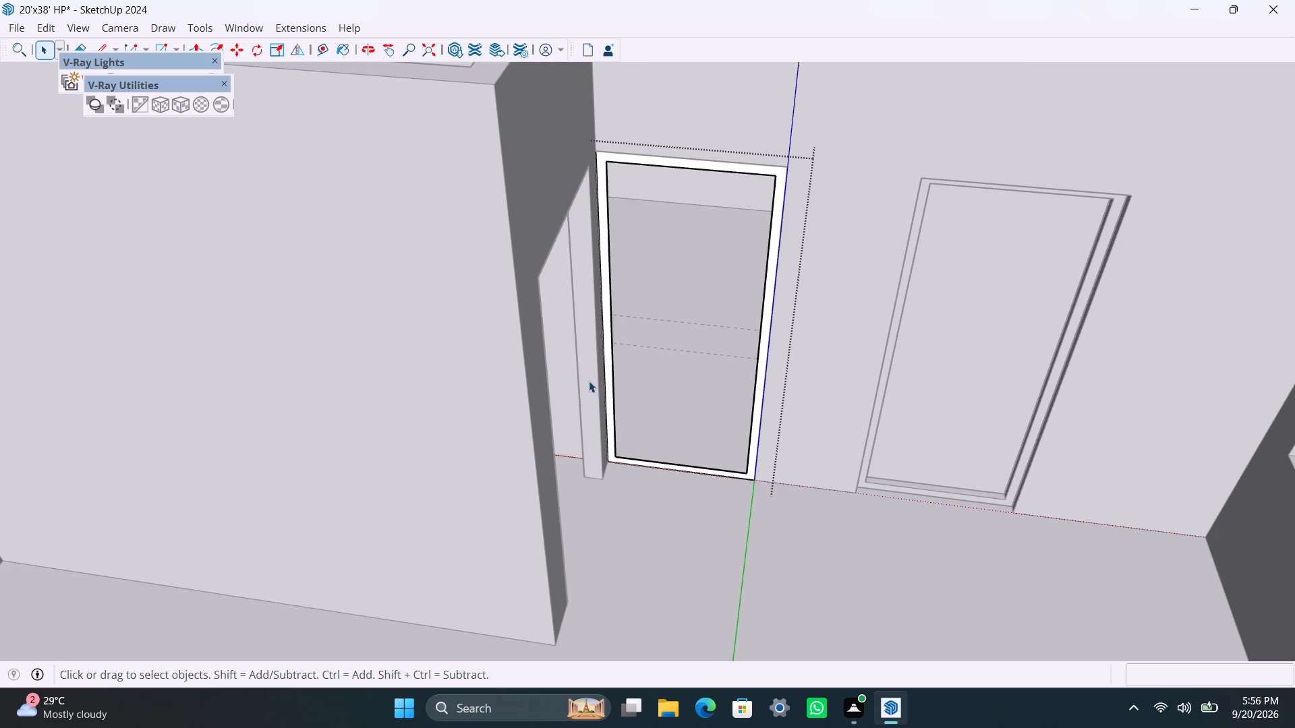
scroll(607, 371, "up", 5)
left_click(610, 361)
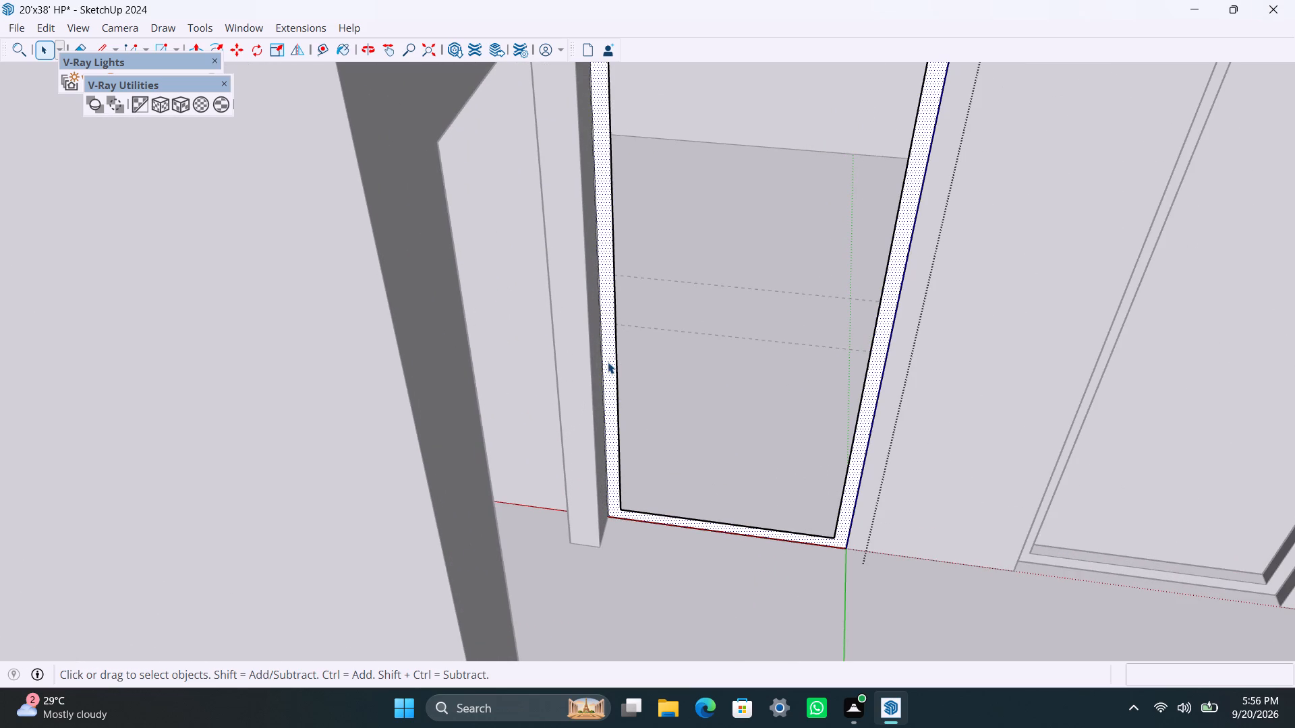
key("p")
left_click(606, 363)
type("2.5\"")
key("Return")
key("space")
Draw a rectangle filling the inside of the new door frame and group its face with its edges as the door panel.
scroll(304, 423, "down", 4)
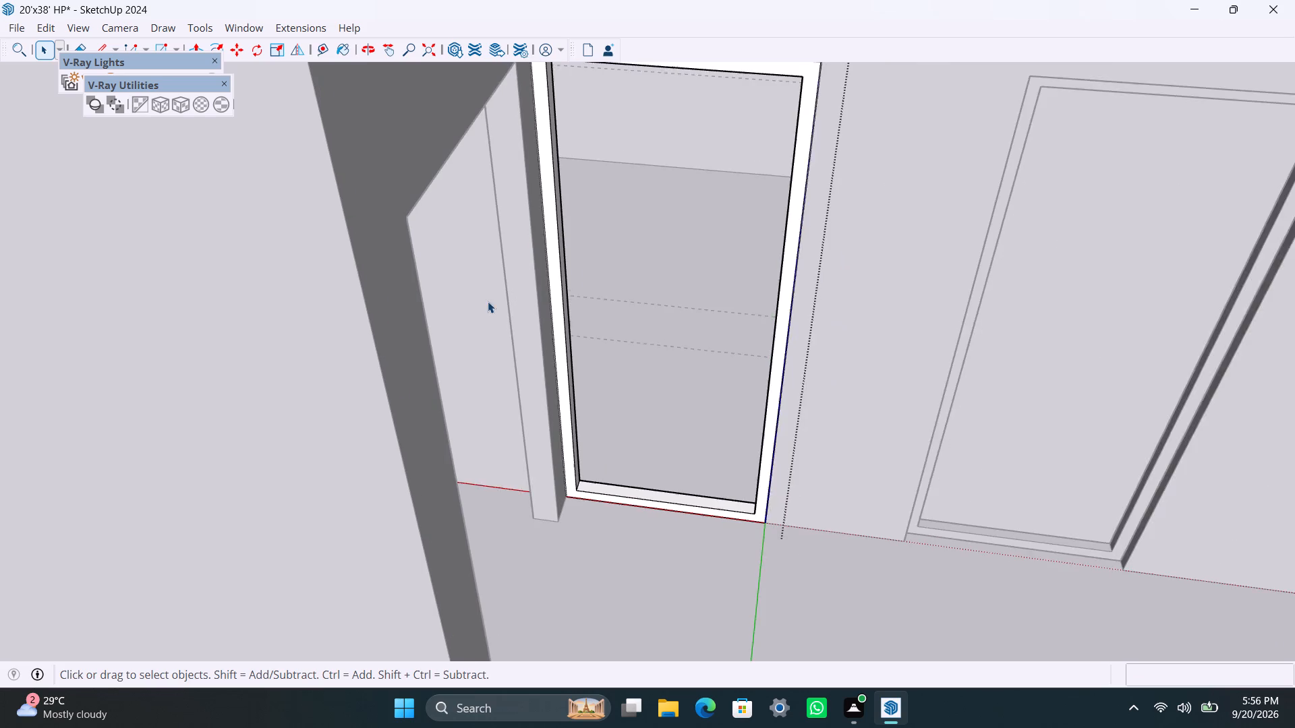
scroll(488, 301, "down", 3)
key("r")
left_click_drag(536, 126, 543, 133)
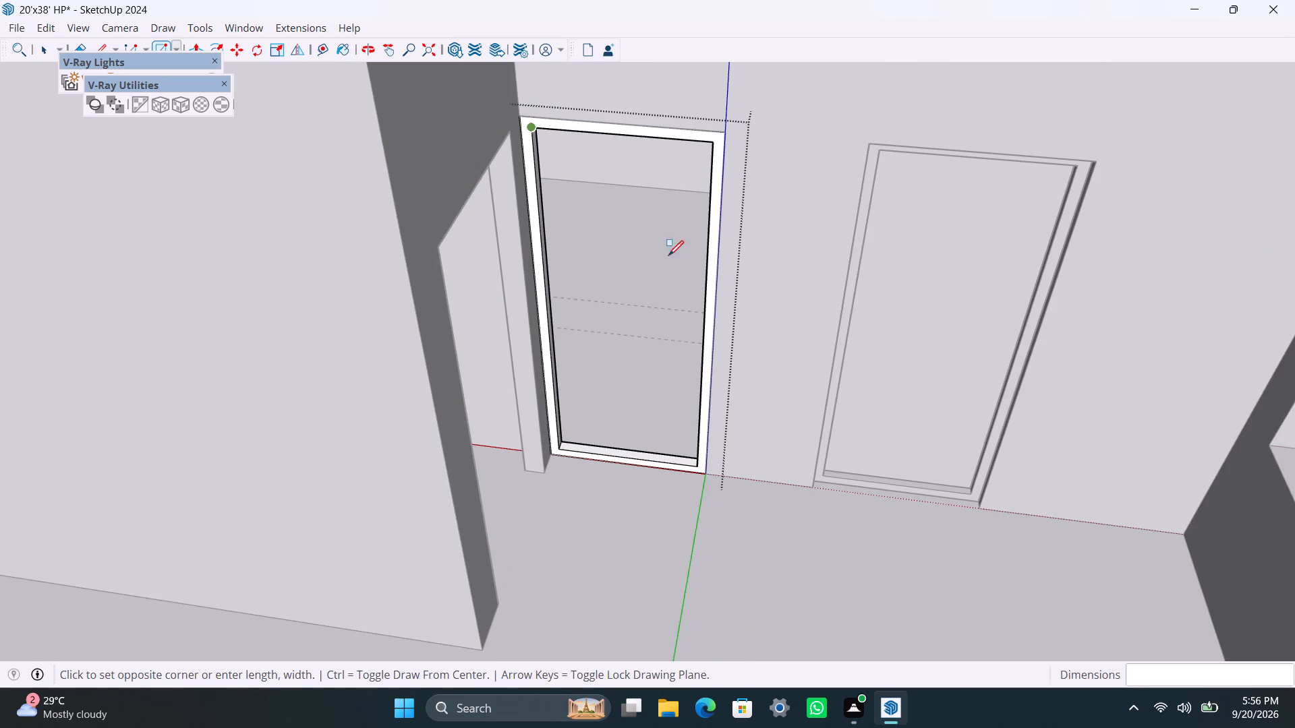
left_click(702, 466)
key("space")
double_click(671, 419)
right_click(671, 417)
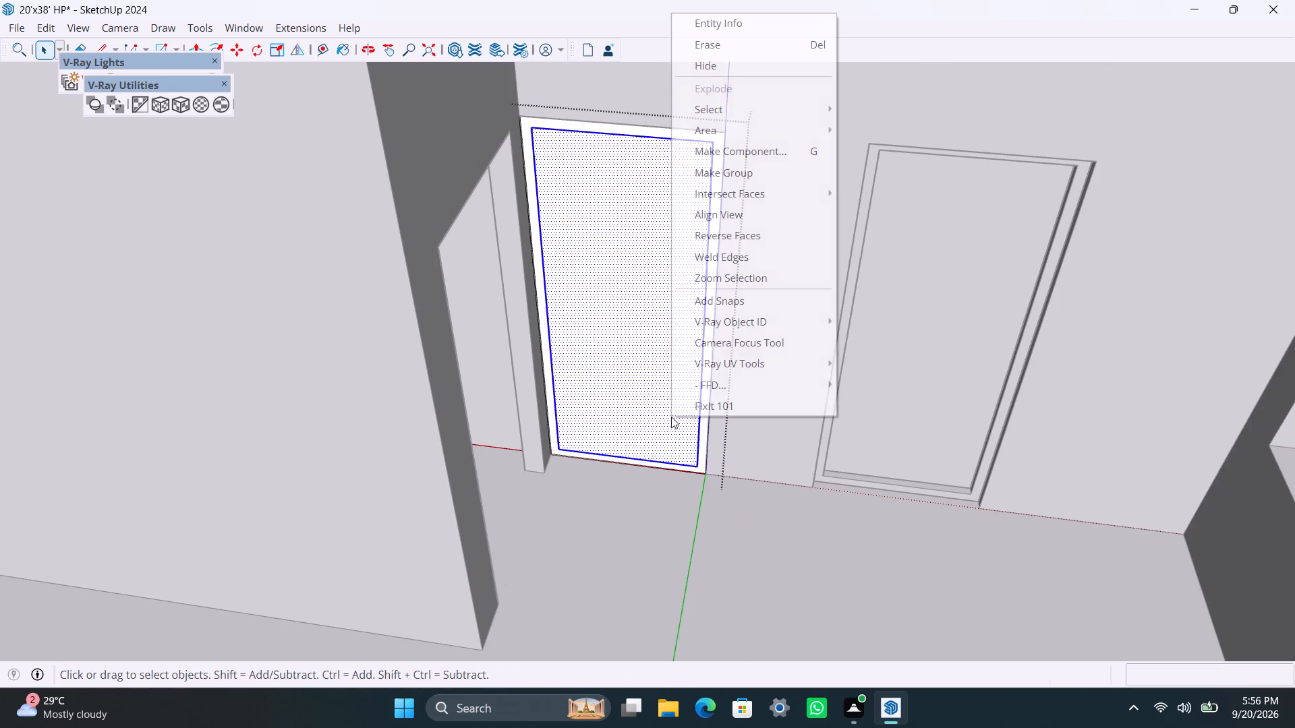
left_click(759, 178)
Push/pull the new door panel's face 18 mm inside its group.
triple_click(665, 309)
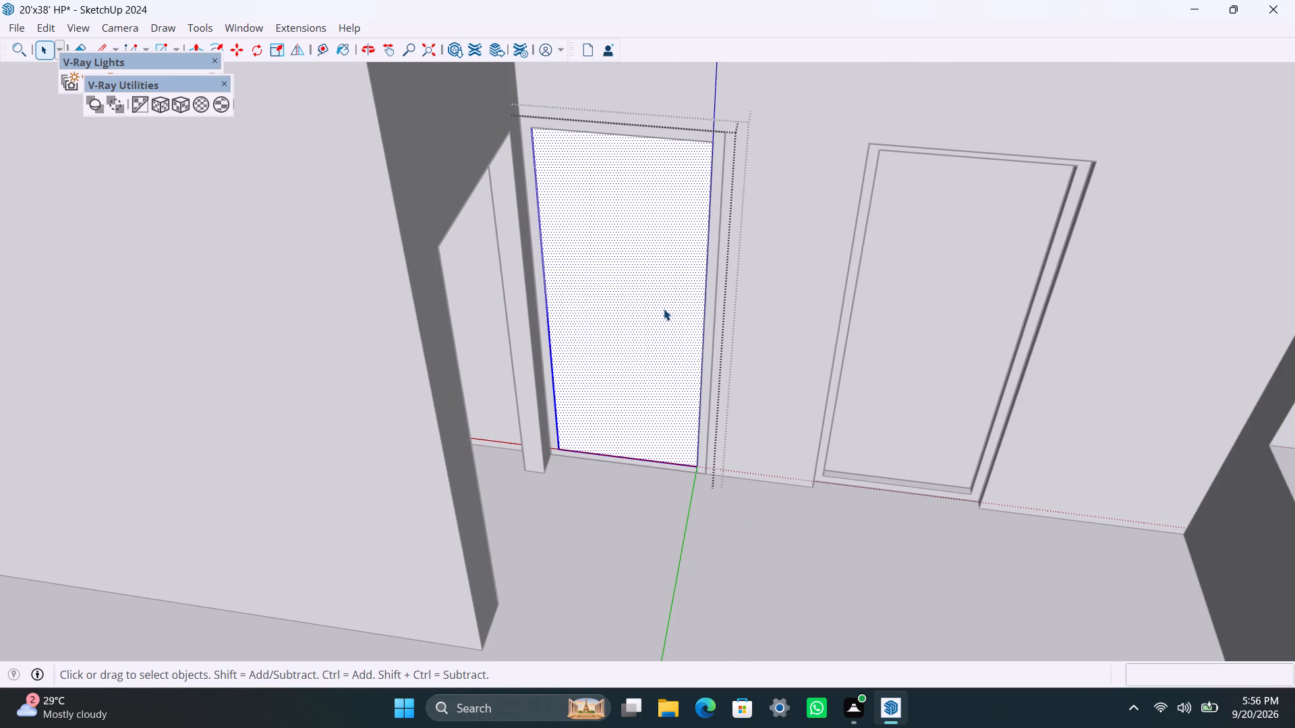
key("p")
left_click(664, 309)
type("18MM")
key("Return")
key("space")
Place guides on the door panel: horizontal 4' below its top edge and 8" above that, vertical 6" from its left edge and 1.5" further.
key("t")
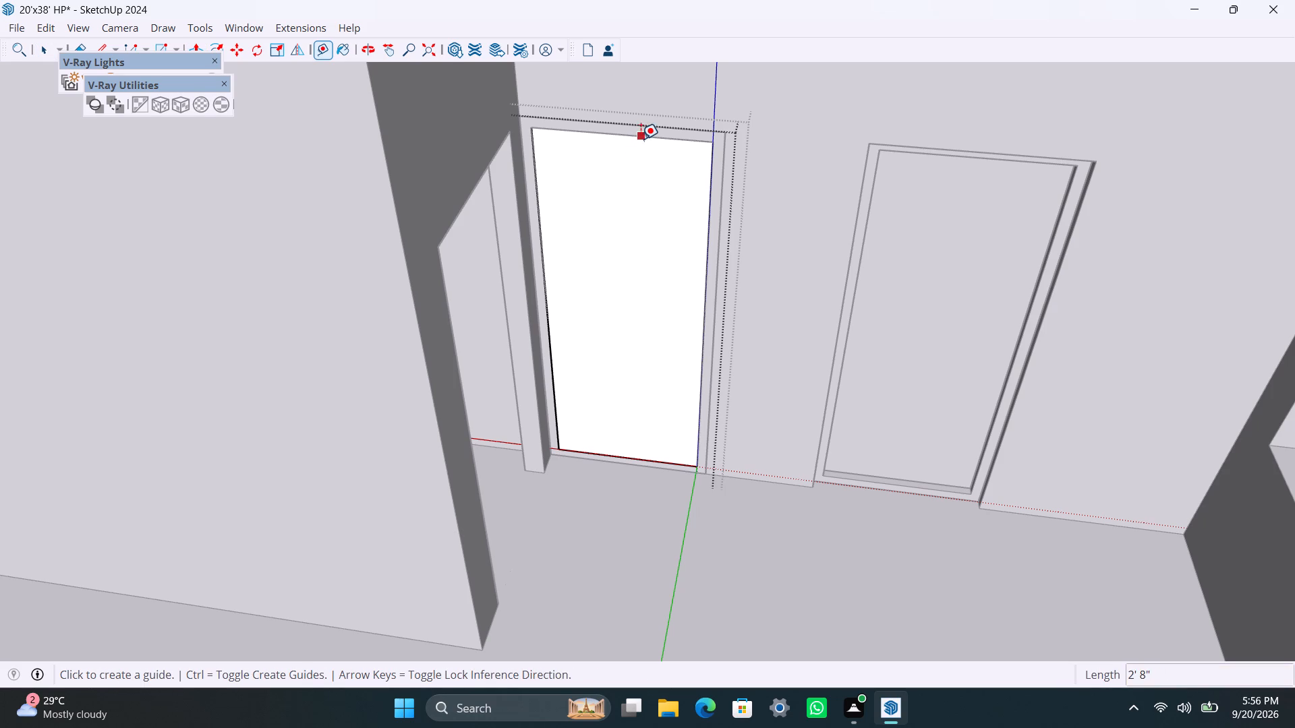
left_click(641, 139)
type("4'")
key("Return")
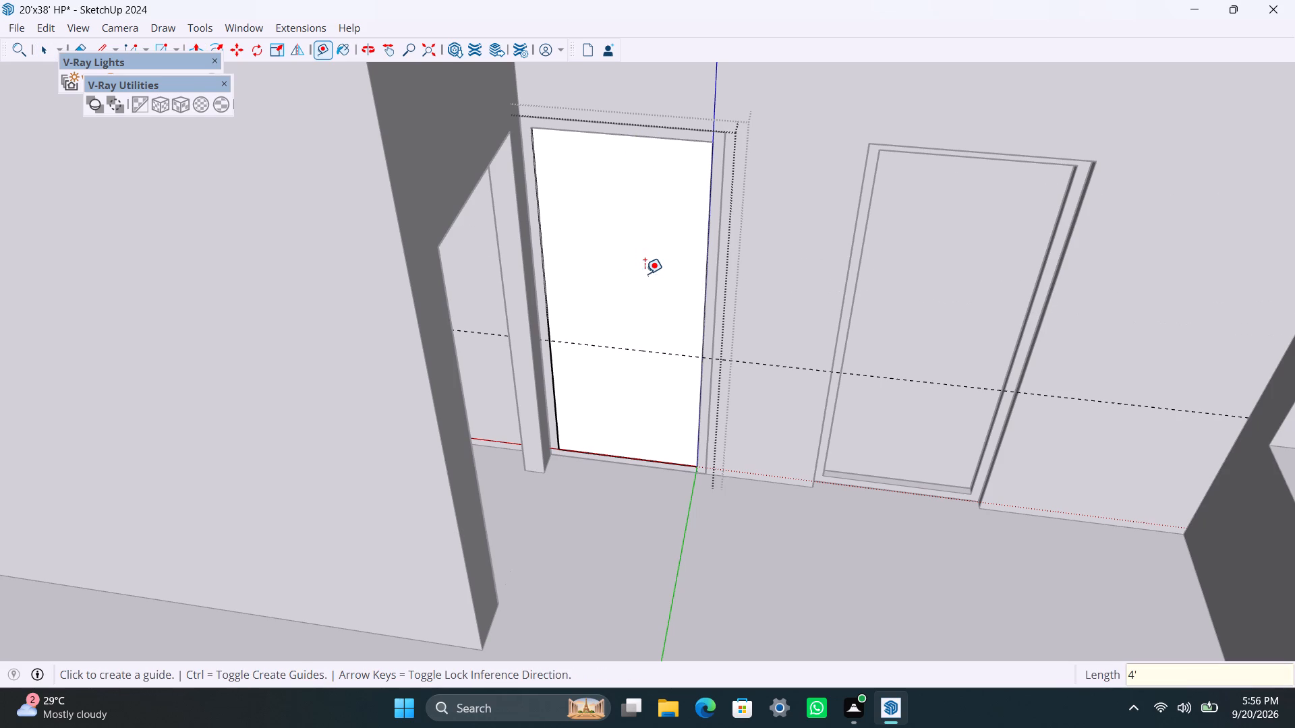
left_click(547, 319)
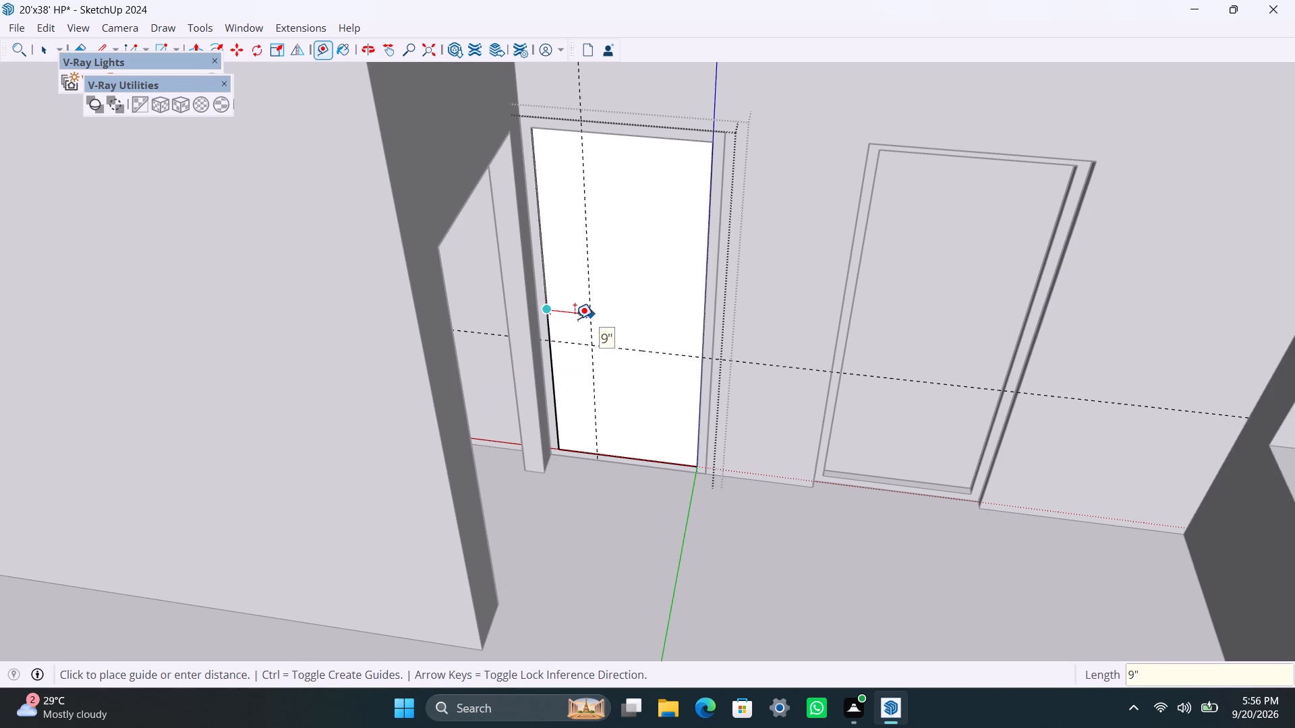
type("6\"")
key("Return")
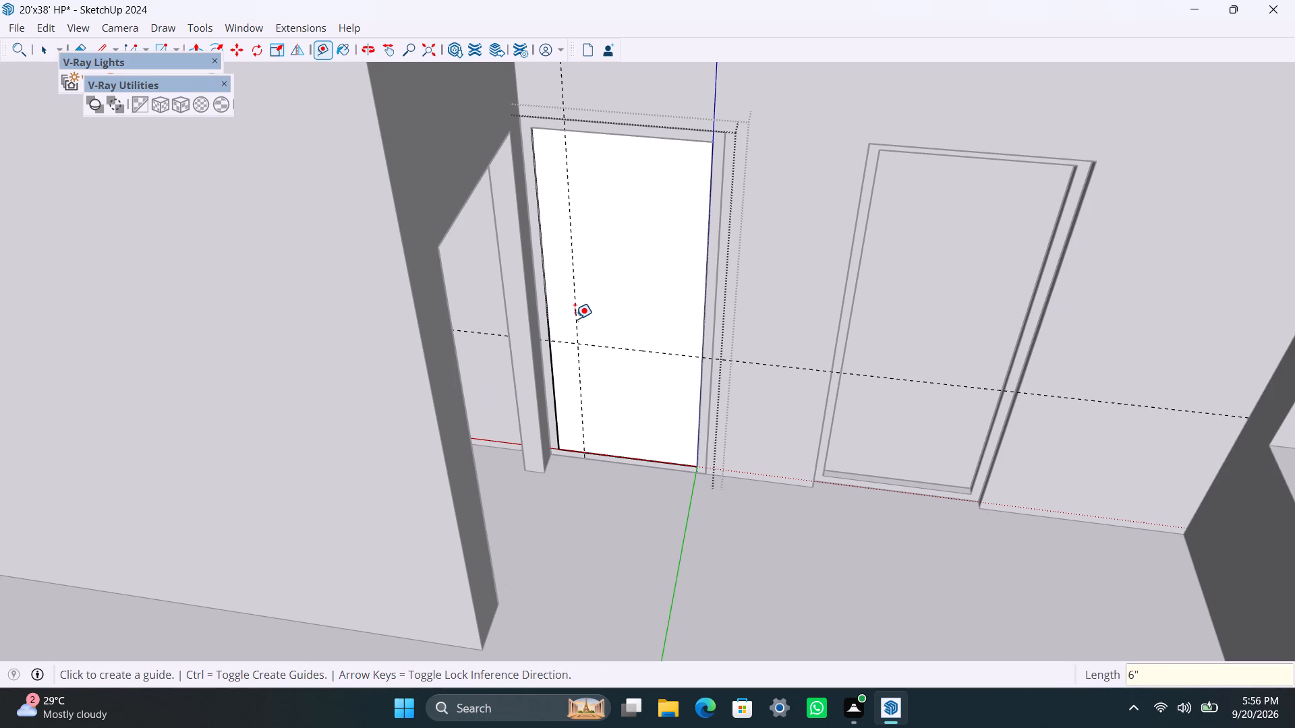
left_click(573, 286)
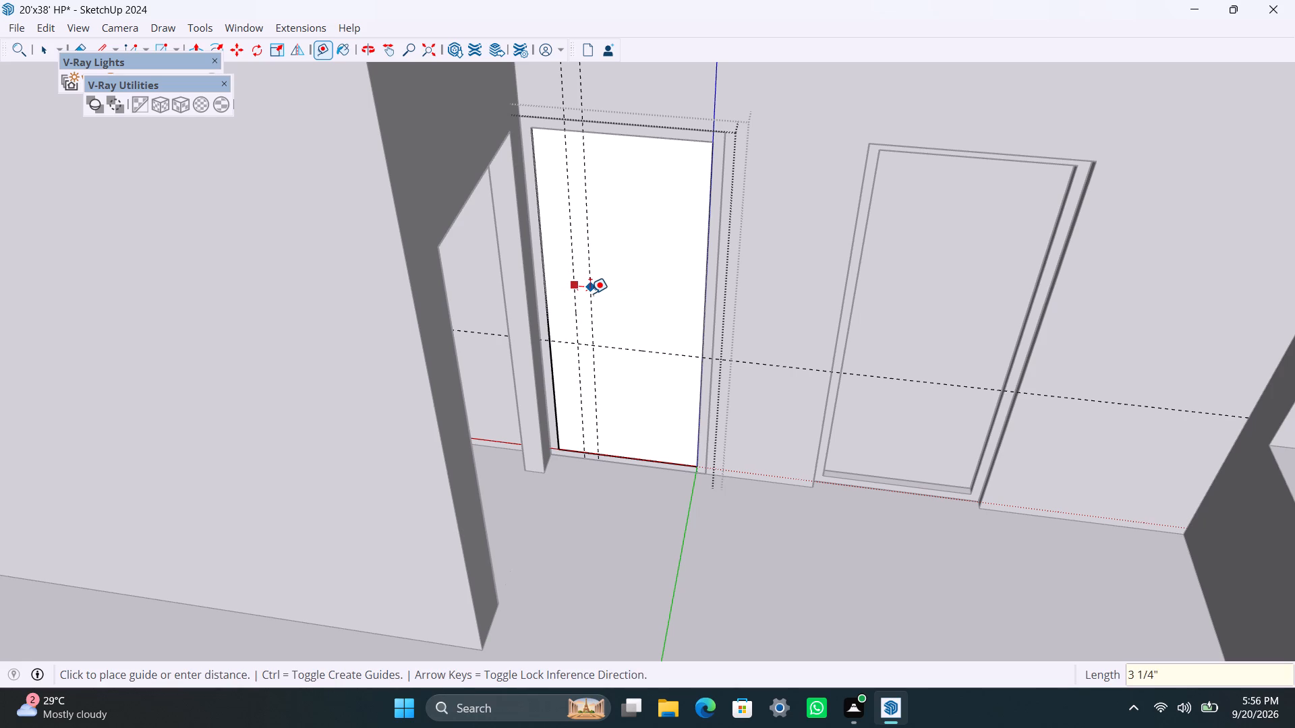
type("1.5\"")
key("Return")
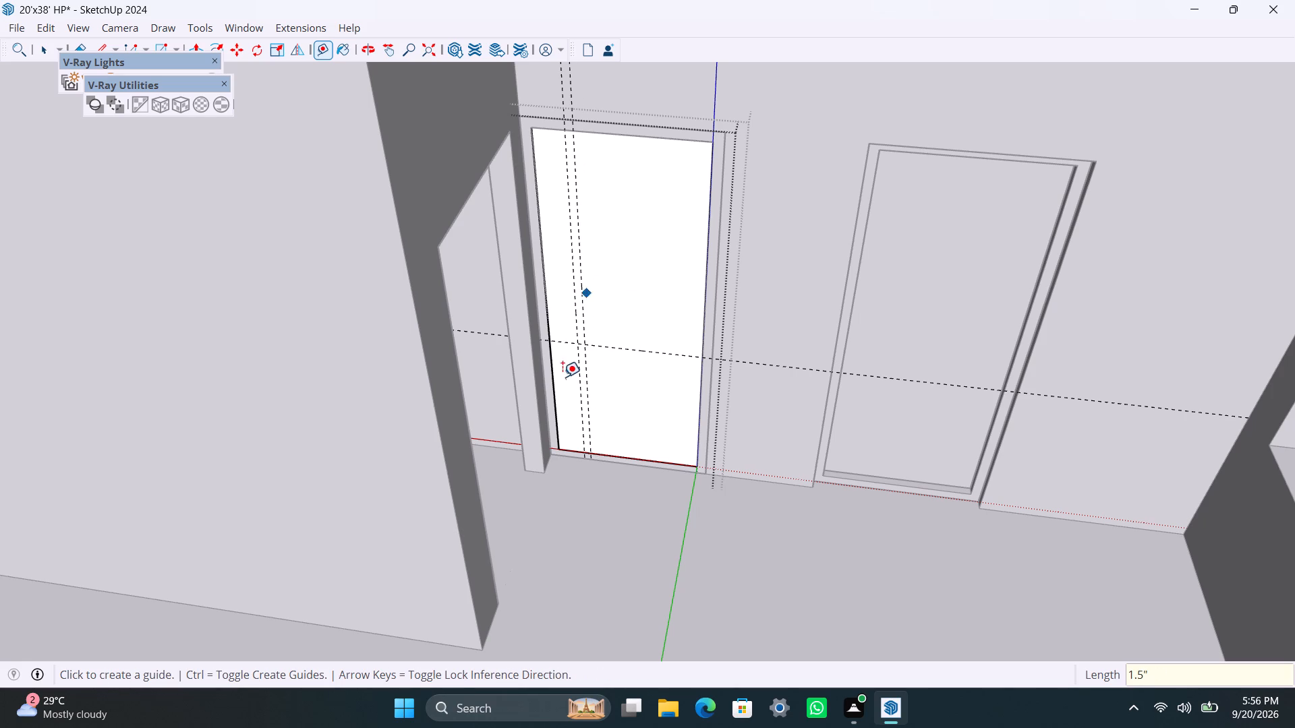
left_click(644, 346)
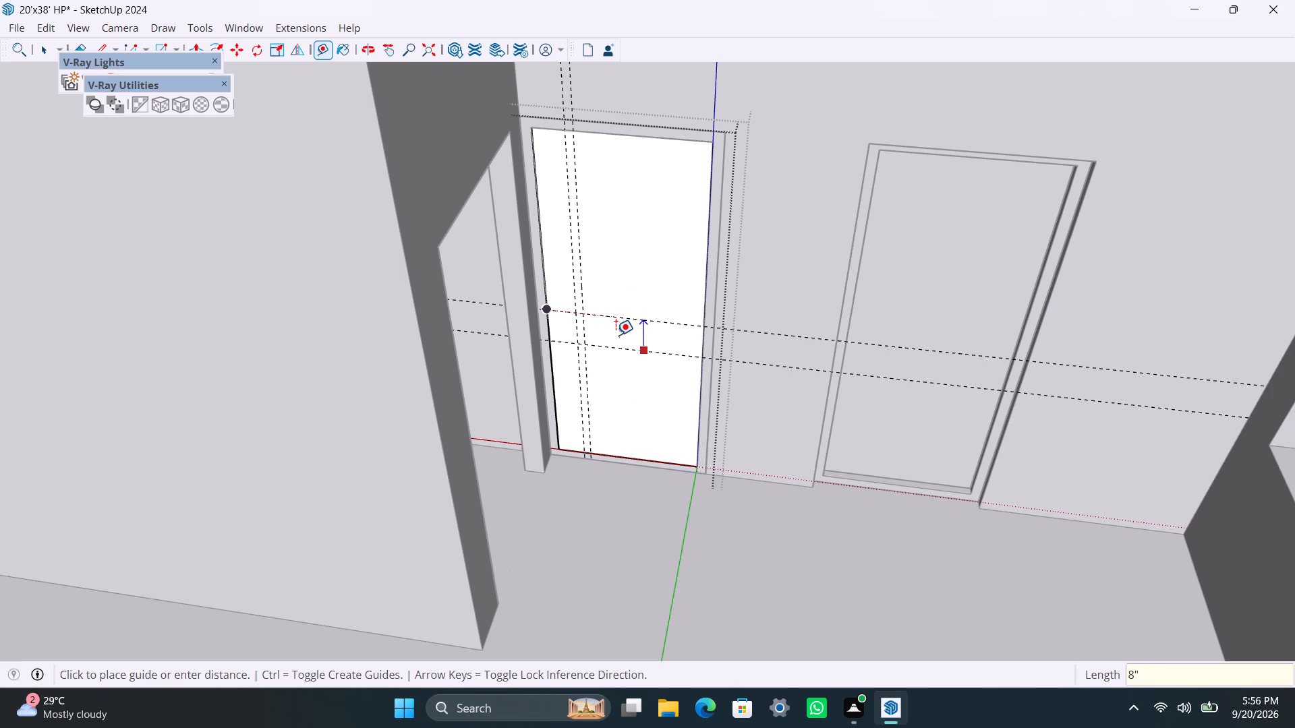
type("8\"")
key("Return")
key("space")
Draw a 1.5" x 8" handle-plate rectangle within the crossing guides on the door panel and group its face with its edges.
scroll(569, 345, "up", 9)
key("r")
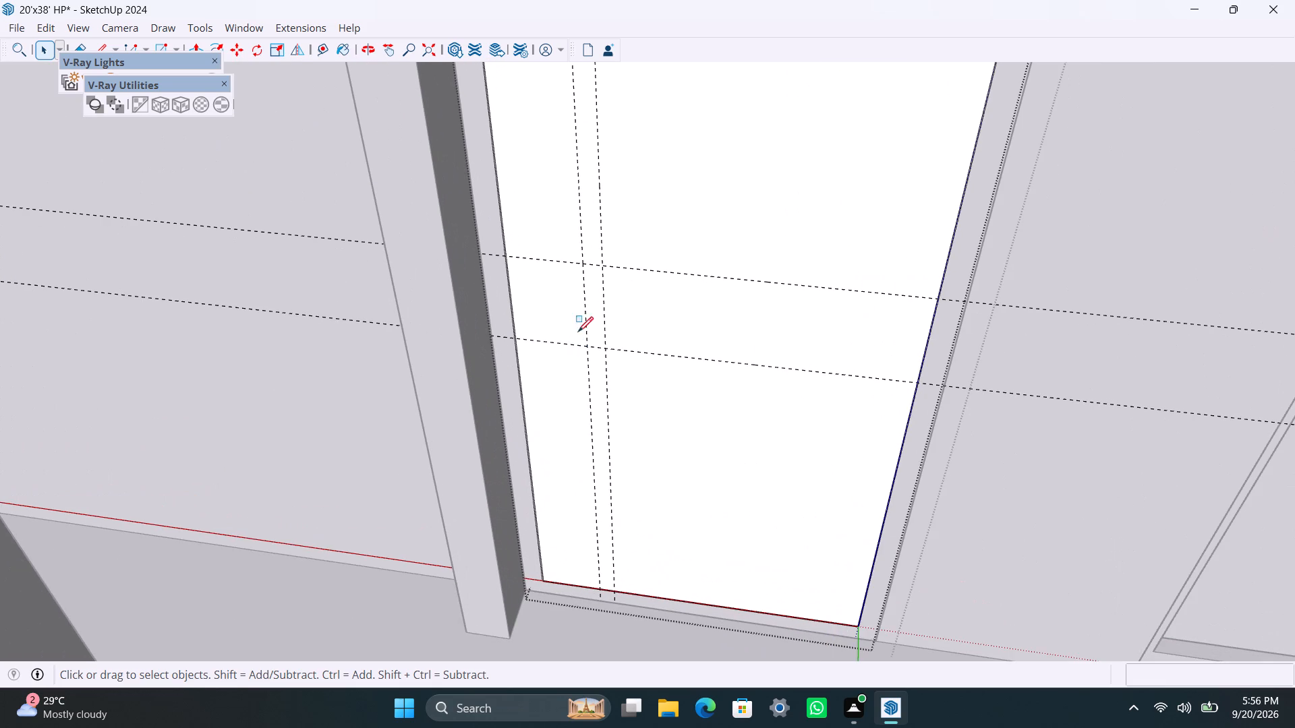
left_click_drag(582, 264, 583, 272)
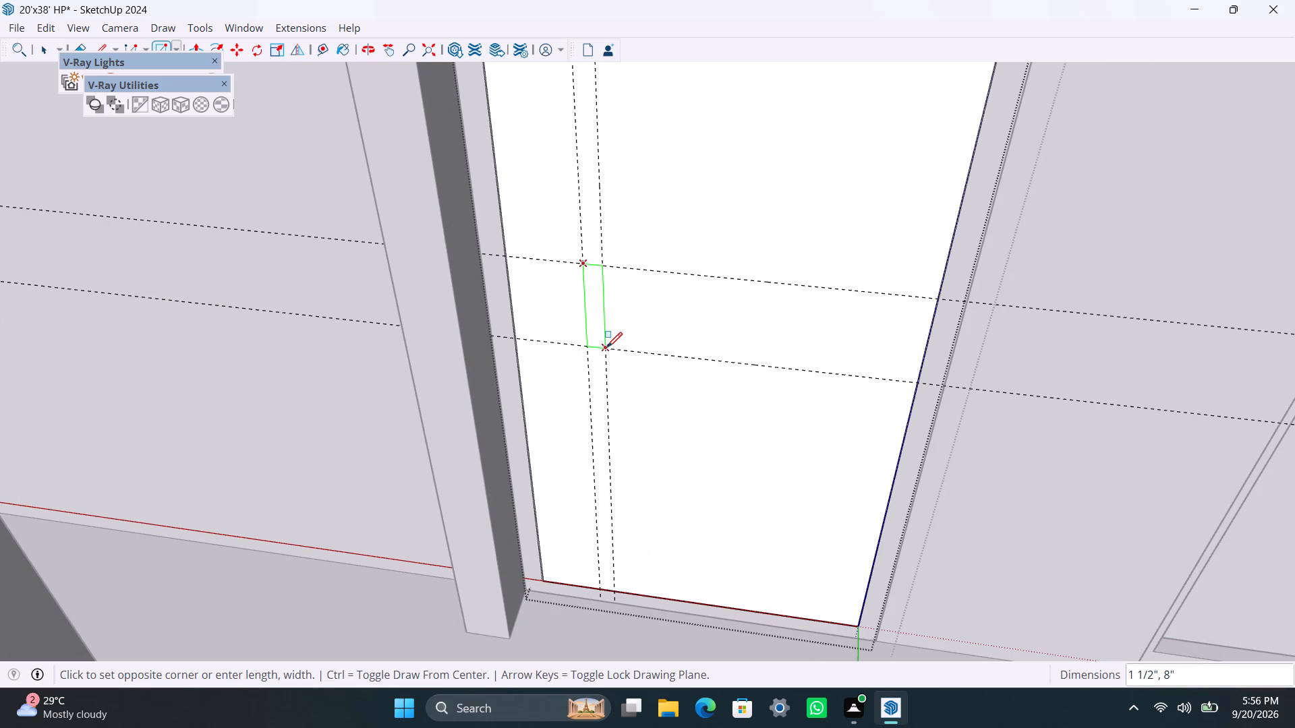
left_click(607, 348)
key("space")
double_click(596, 312)
right_click(595, 311)
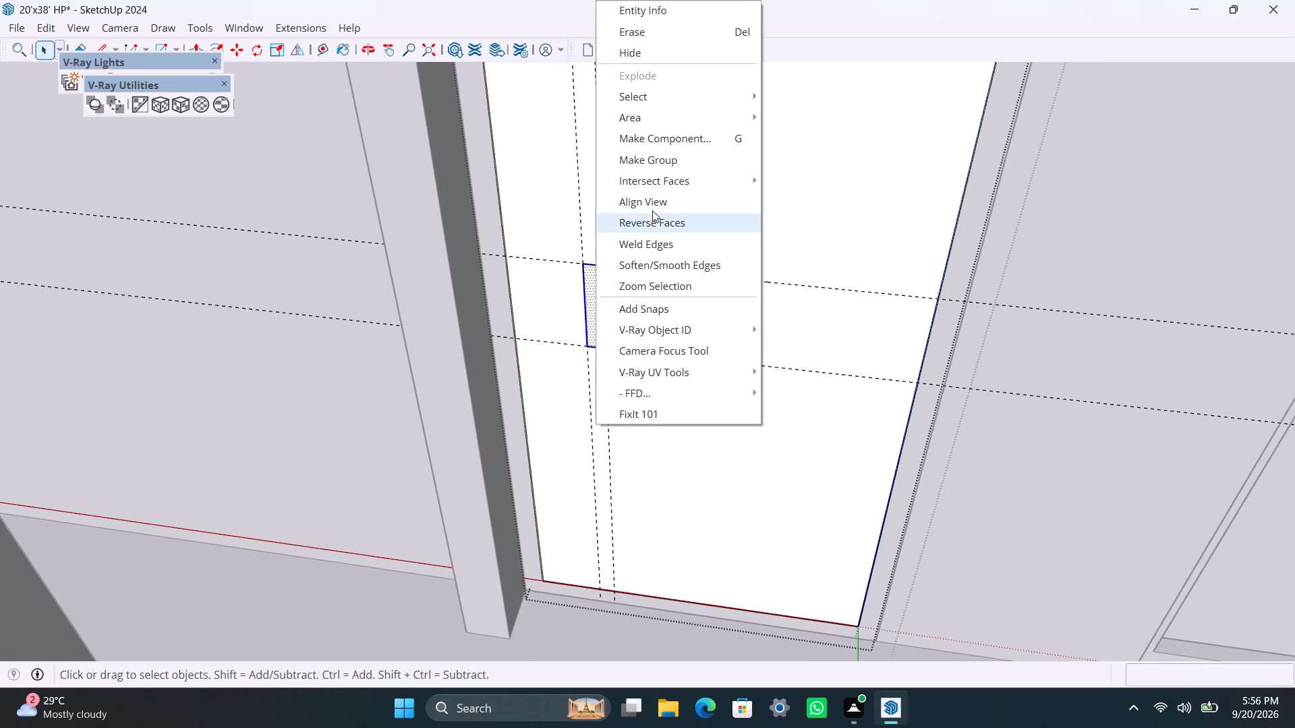
left_click(666, 161)
Push/pull the handle-plate rectangle 0.5" inside its group and exit the nested door groups.
scroll(600, 330, "up", 2)
triple_click(594, 311)
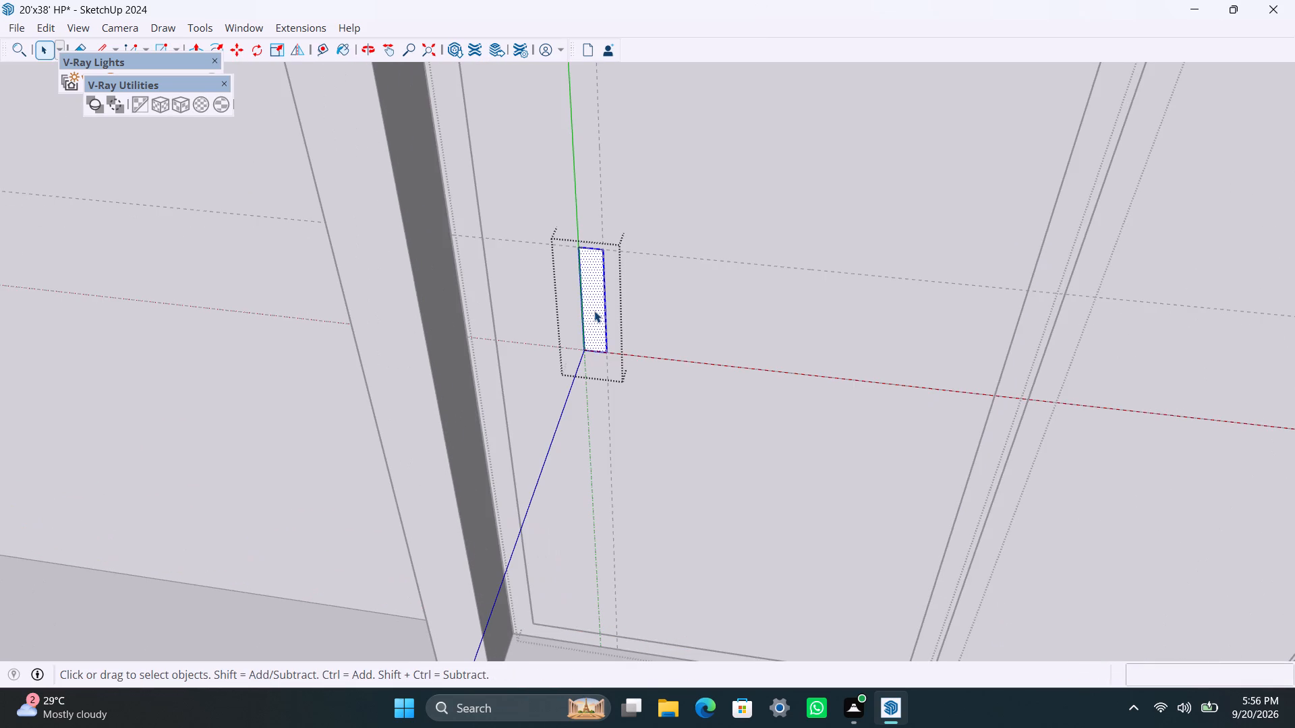
key("p")
left_click(594, 311)
type("0.5\"")
key("Return")
key("space")
scroll(480, 327, "down", 5)
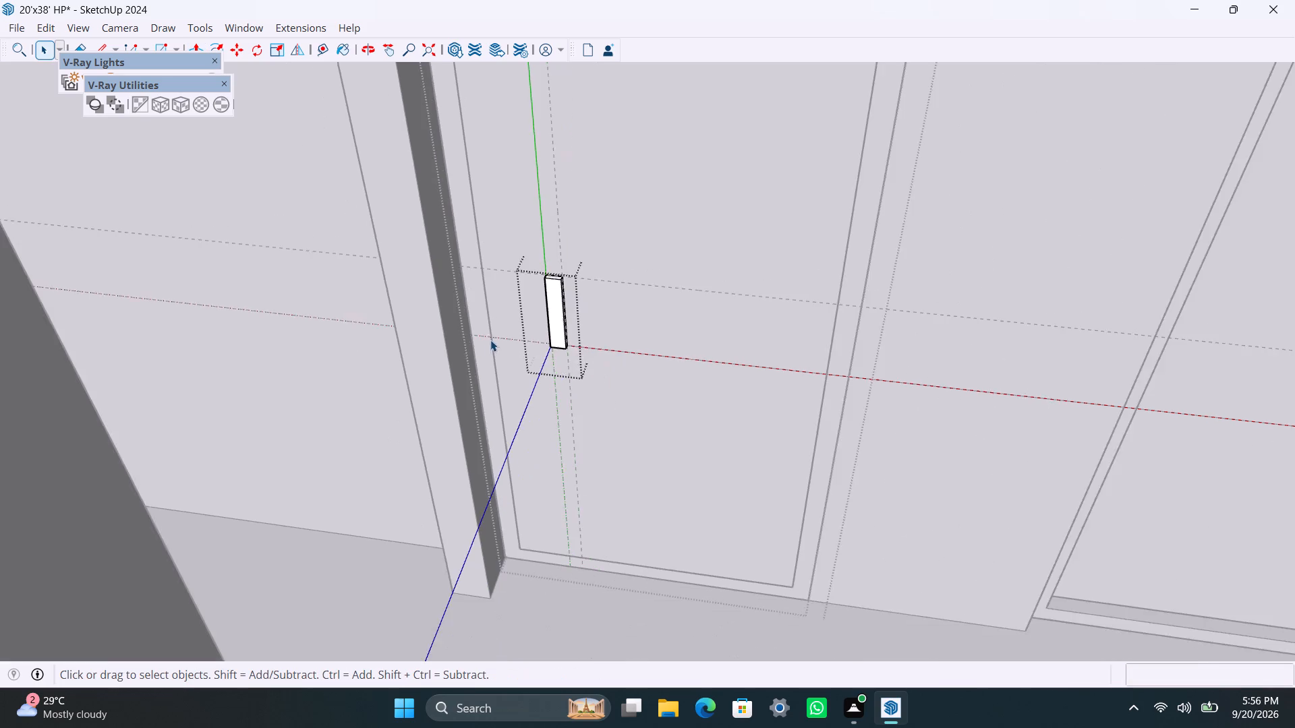
scroll(490, 340, "down", 11)
middle_click_drag(602, 497, 346, 535)
scroll(295, 435, "down", 4)
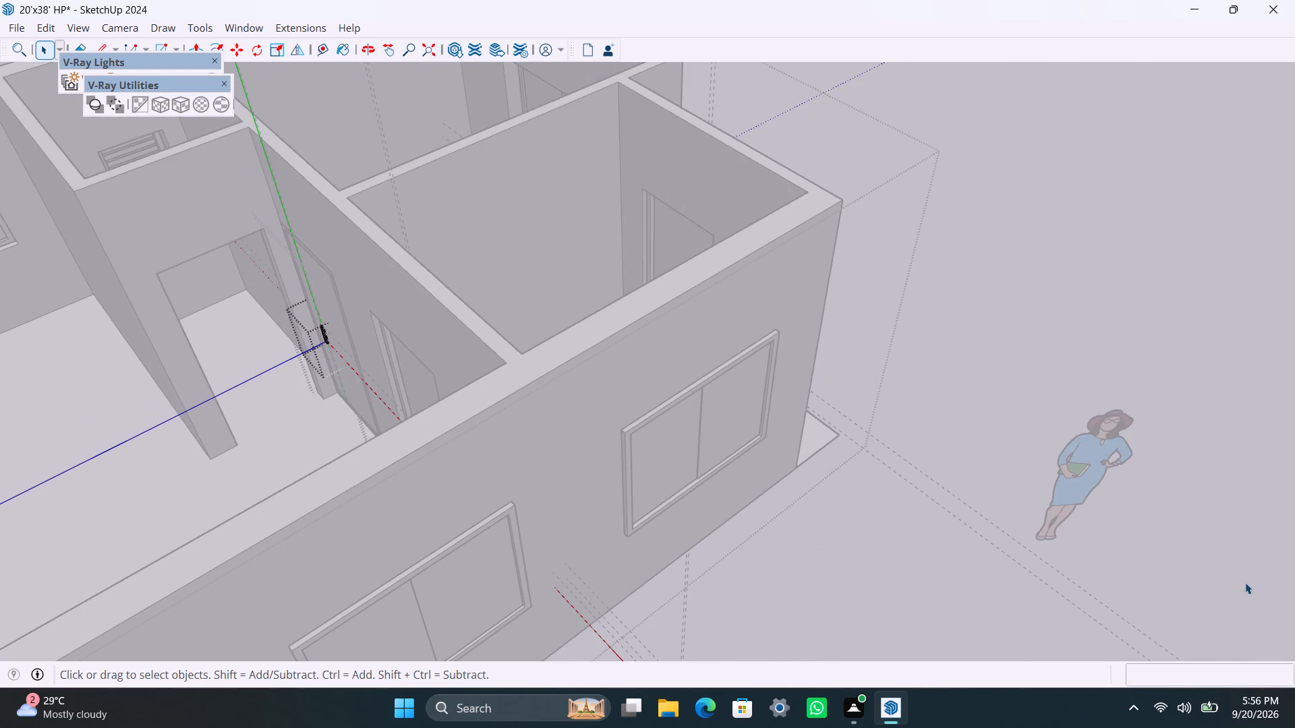
left_click(1035, 397)
scroll(909, 411, "down", 1)
left_click(1018, 195)
left_click(1030, 280)
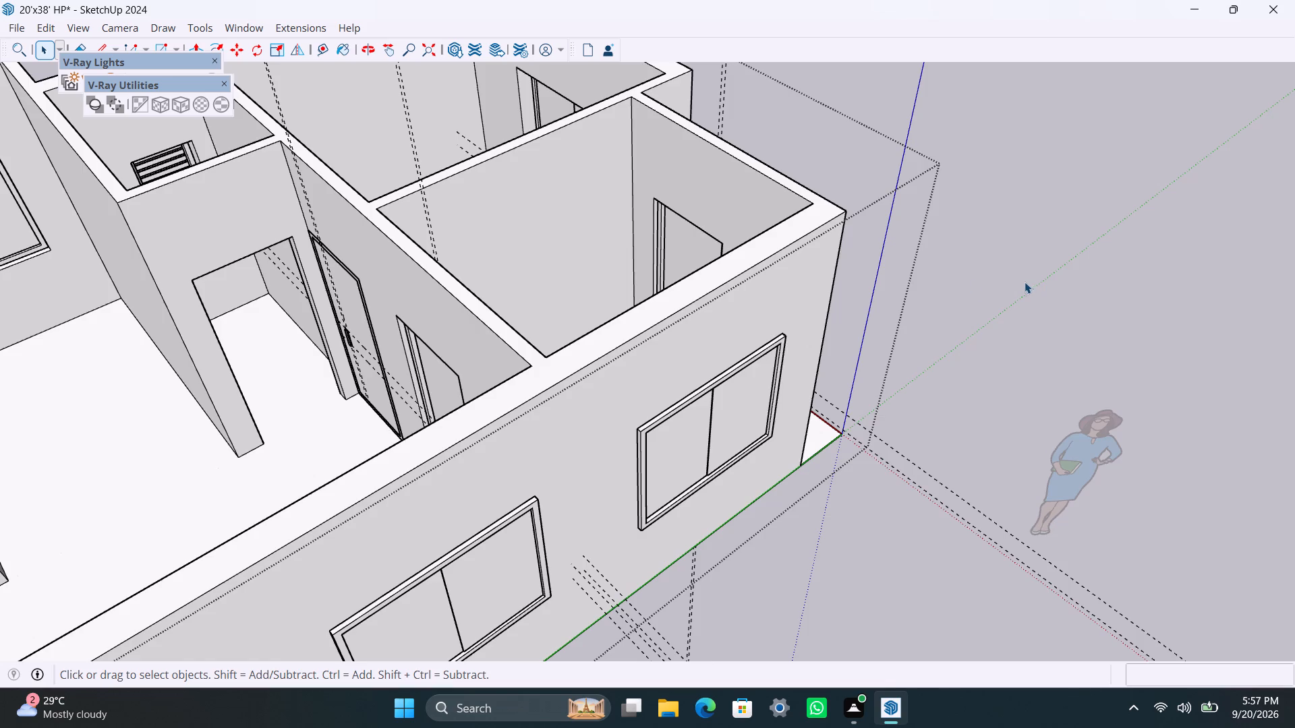
Draw a rectangle across the doorway of the small ventilated room next to the new door and group its face with its edges.
scroll(864, 295, "down", 5)
middle_click_drag(506, 310, 347, 332)
scroll(347, 322, "down", 2)
middle_click_drag(355, 322, 560, 412, "shift")
scroll(573, 409, "up", 2)
middle_click_drag(746, 441, 614, 432)
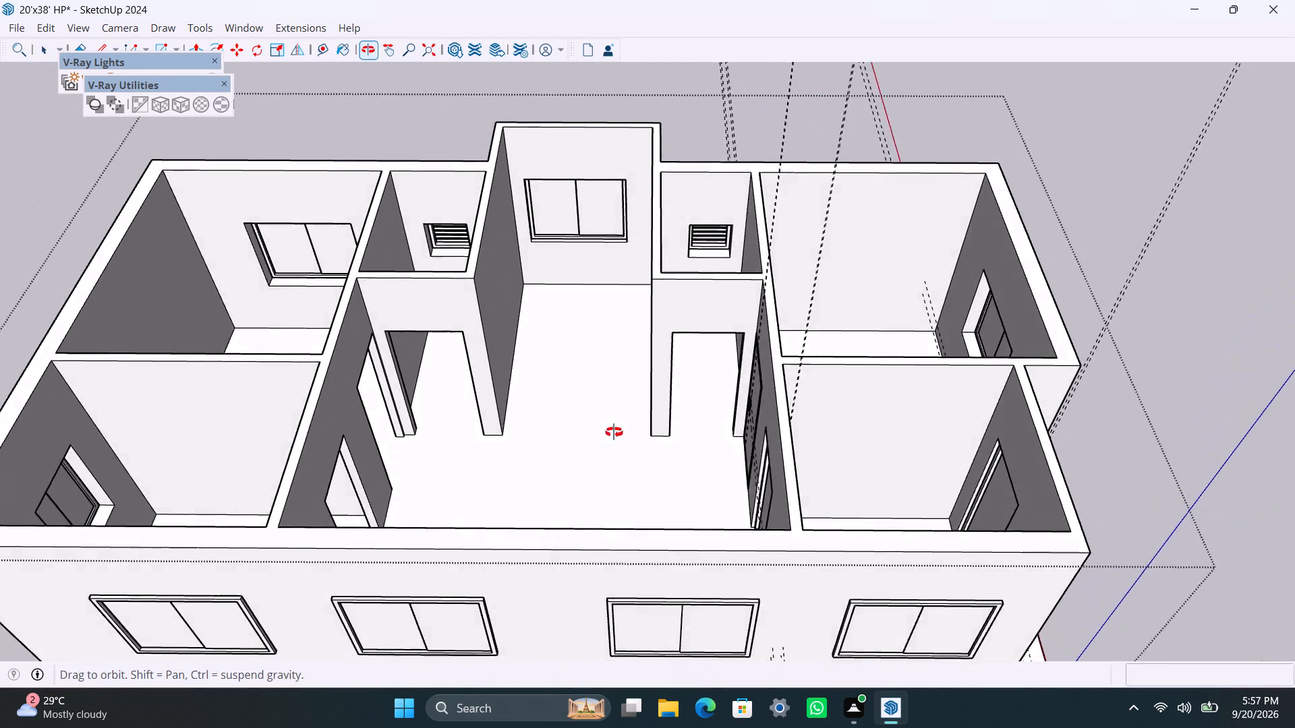
middle_click_drag(614, 432, 598, 423)
scroll(621, 407, "up", 3)
middle_click_drag(653, 413, 626, 424, "shift")
scroll(637, 393, "up", 2)
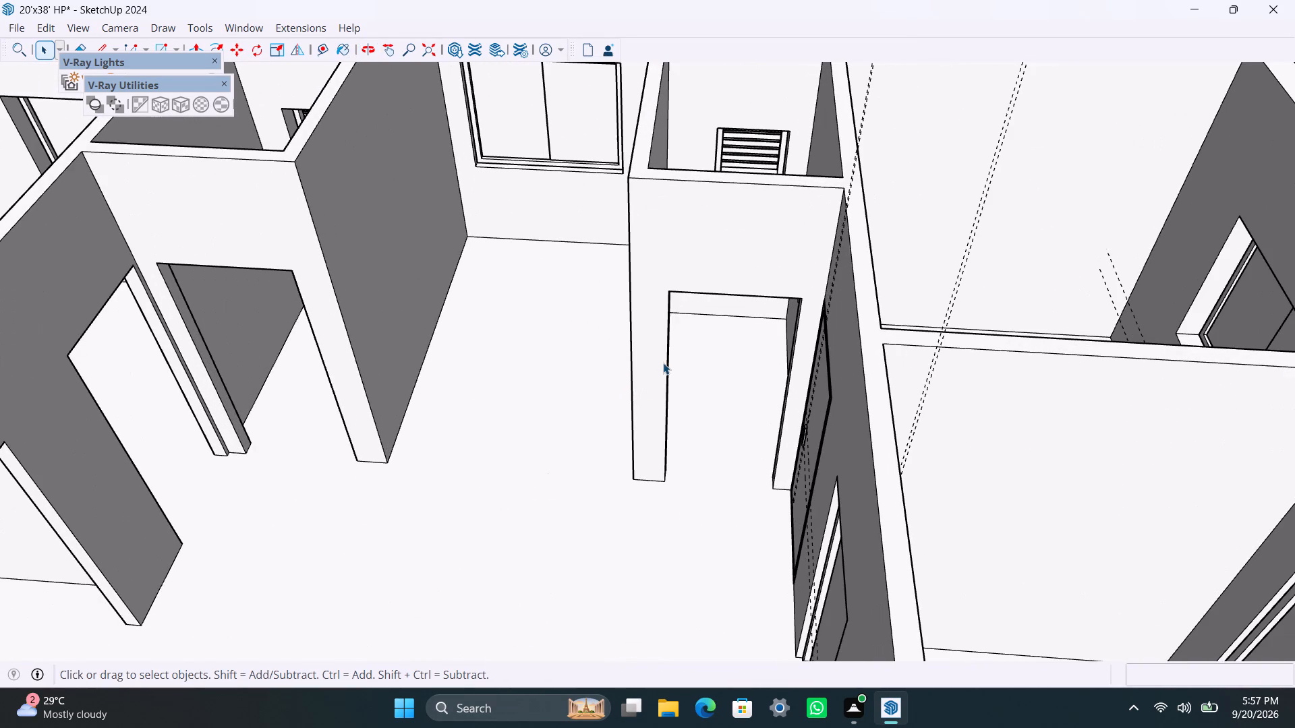
key("r")
left_click_drag(674, 293, 676, 299)
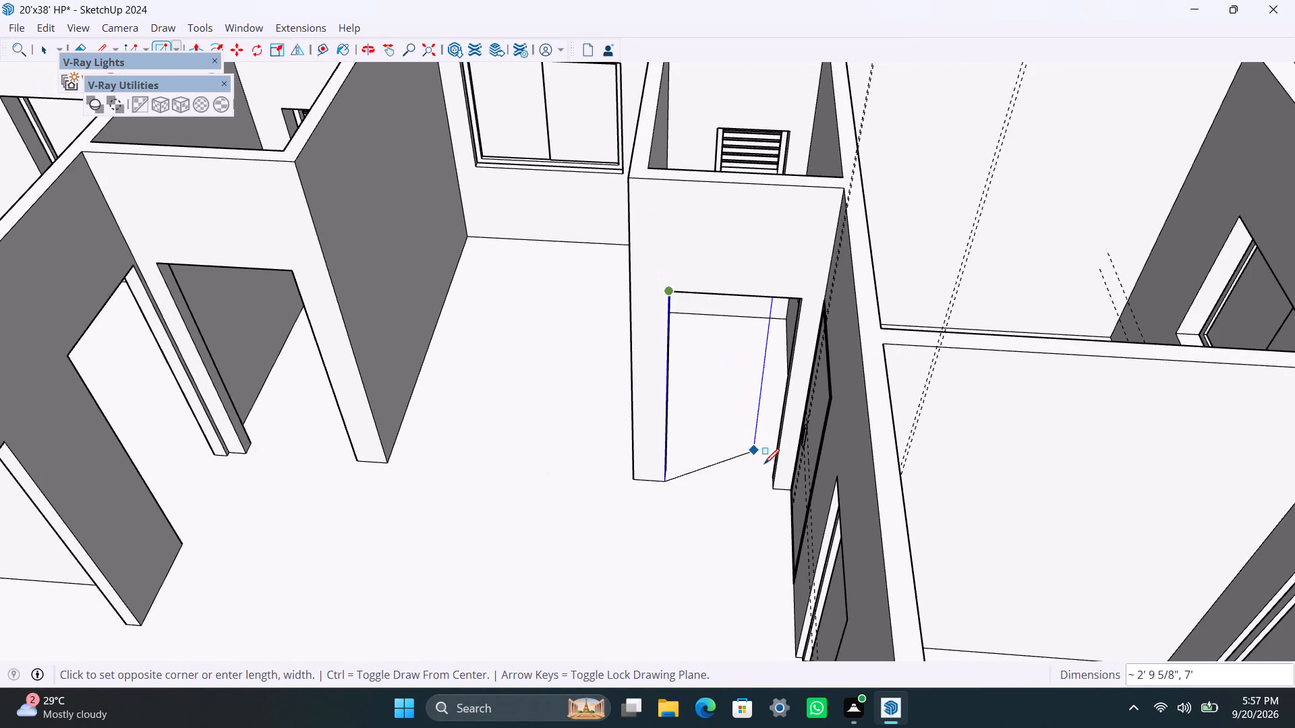
left_click(777, 485)
key("space")
double_click(743, 427)
right_click(742, 427)
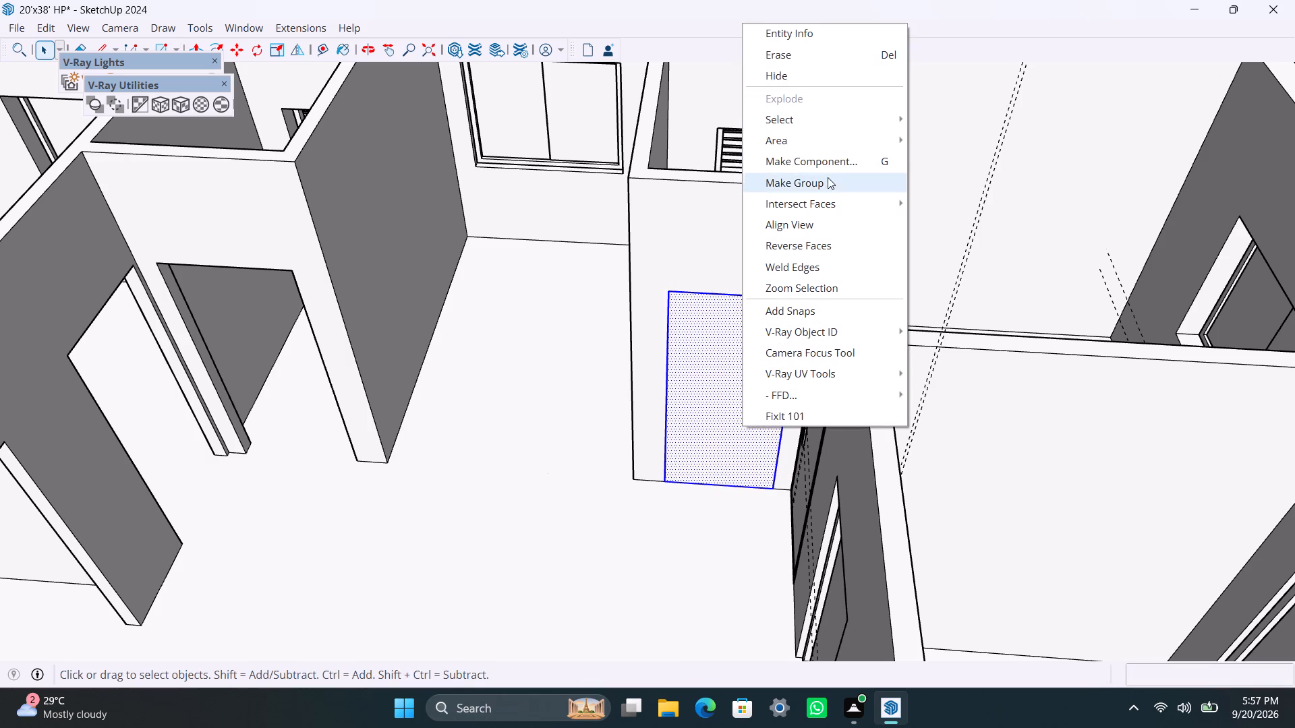
left_click(828, 177)
Offset the grouped doorway rectangle's edges 2" inward and delete the inner face, leaving only the door-frame outline.
double_click(753, 323)
left_click(715, 328)
key("f")
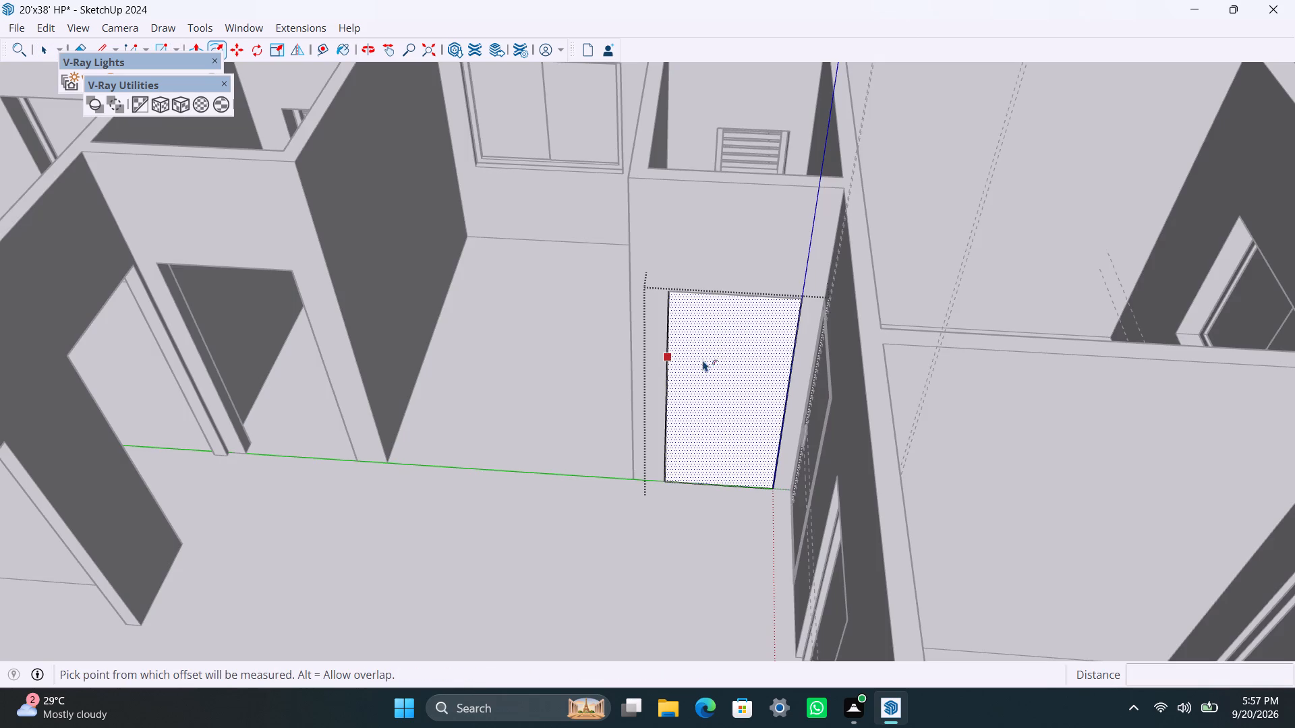
left_click(696, 344)
type("2\"")
key("Return")
key("space")
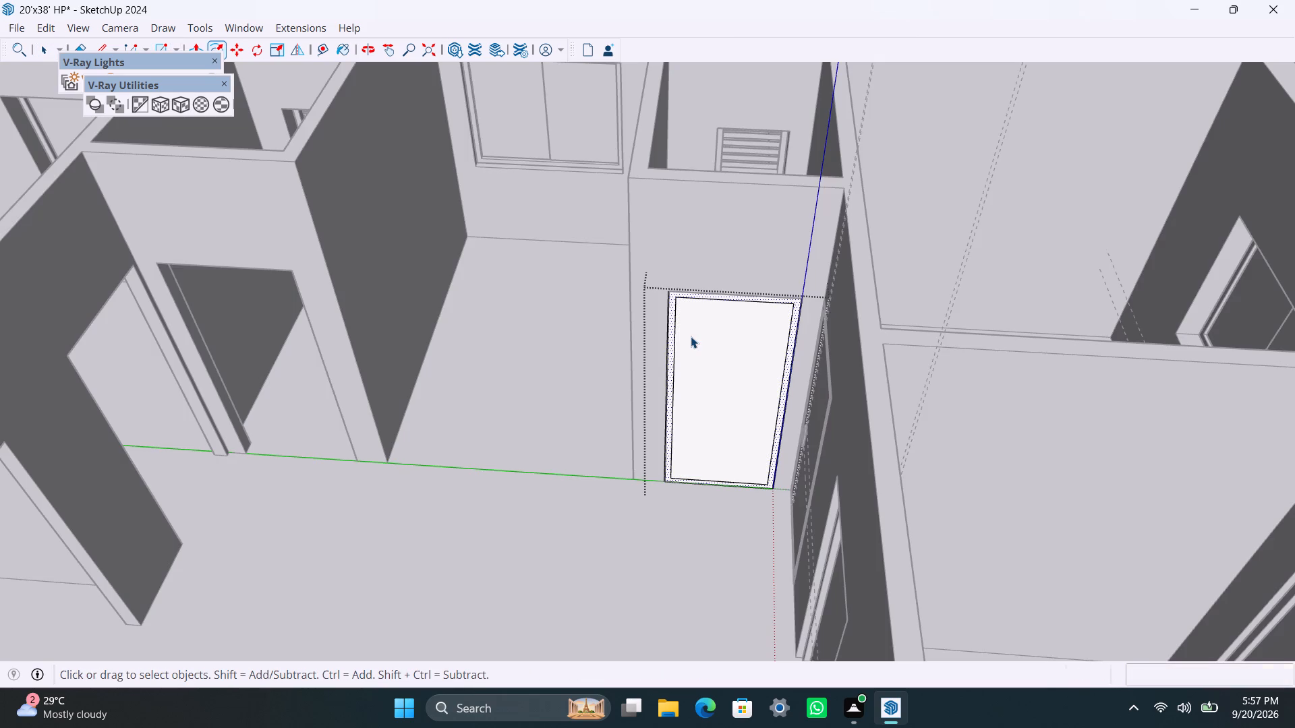
left_click(697, 346)
key("Delete")
Push/pull the door-frame face 2.5".
scroll(689, 485, "up", 4)
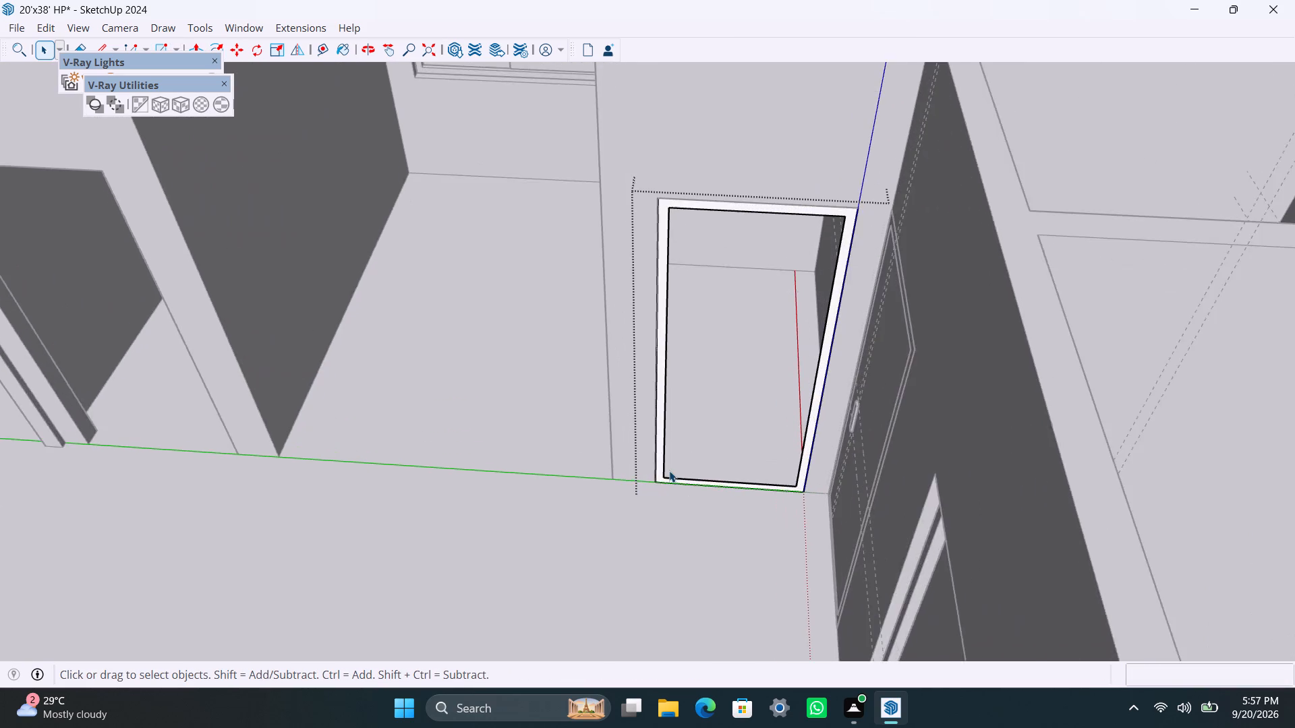
scroll(669, 471, "up", 4)
left_click(654, 421)
key("p")
left_click(654, 421)
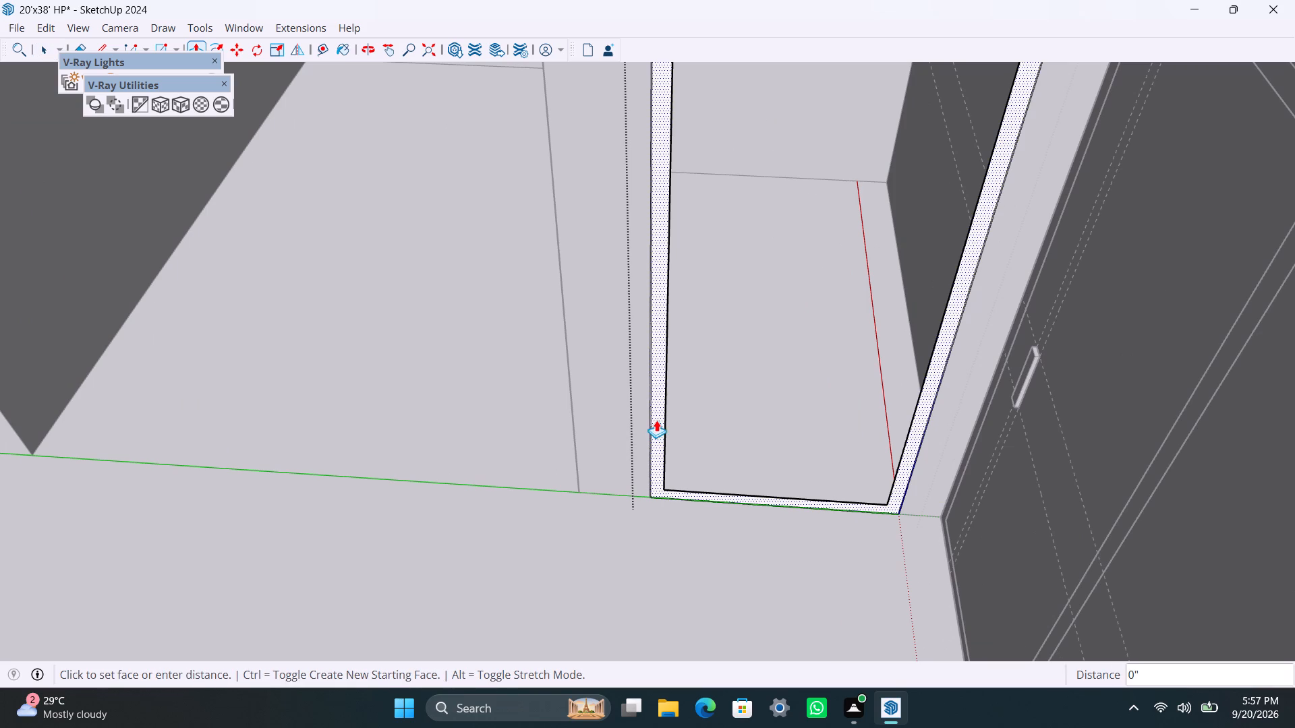
type("2.5\"")
key("Return")
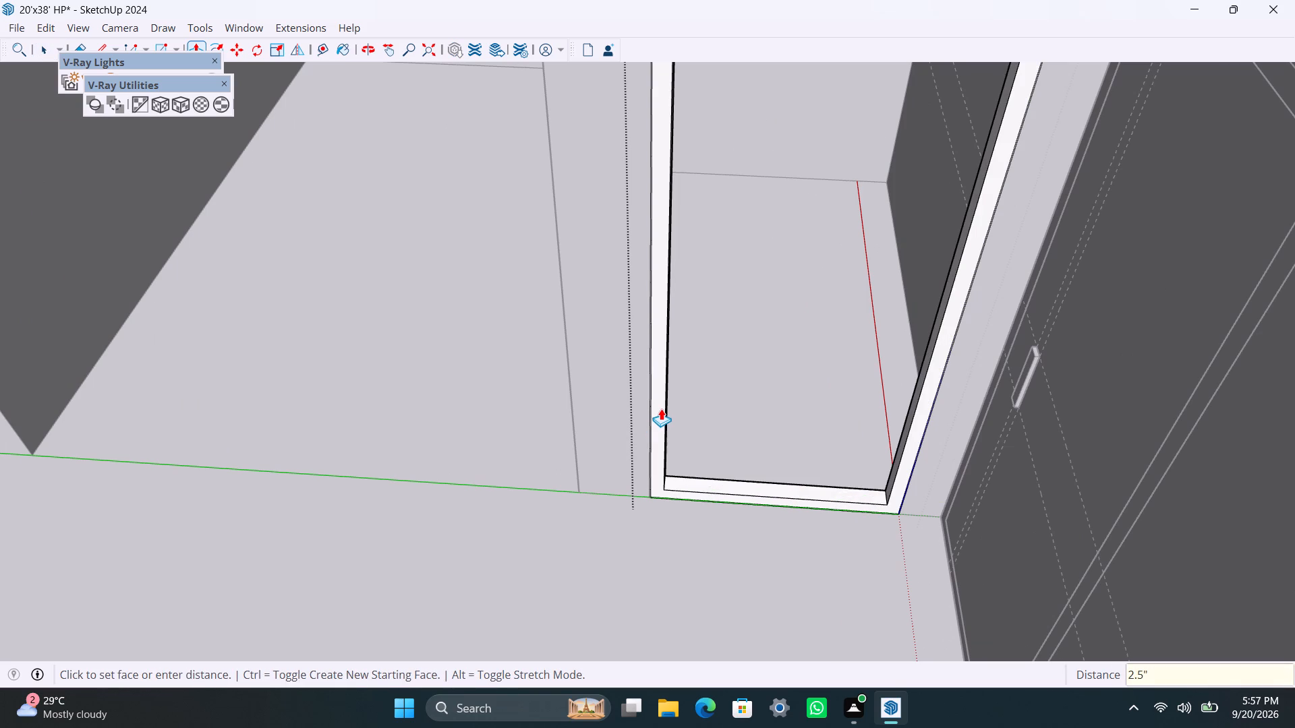
key("space")
Draw a door-panel rectangle across the inner opening of the frame and group its face with its edges.
scroll(661, 408, "down", 6)
key("r")
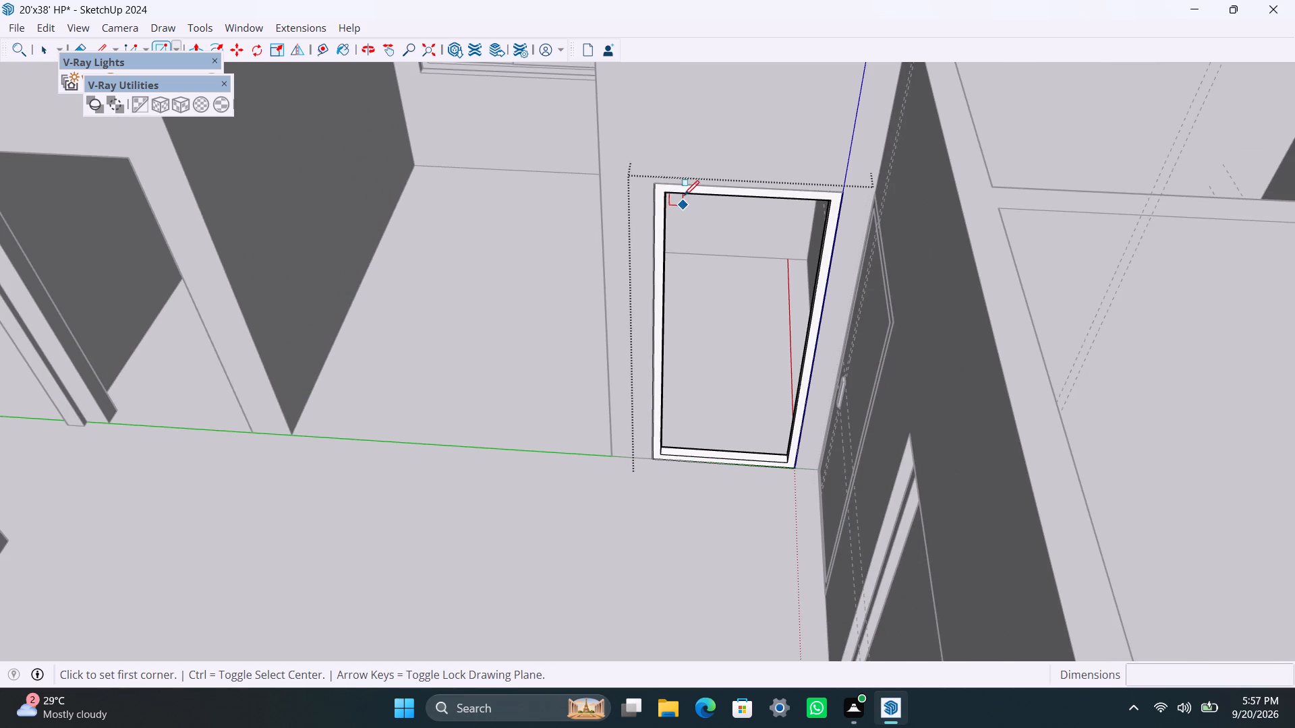
left_click(674, 193)
left_click(783, 456)
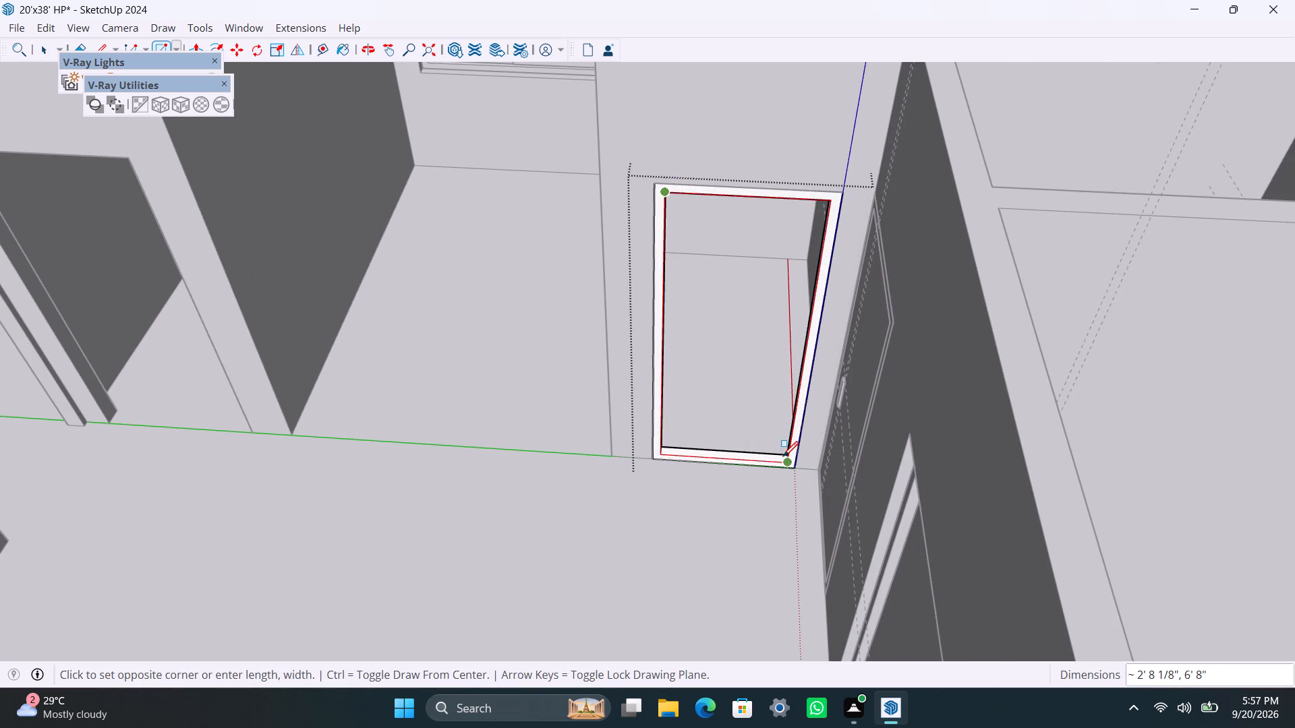
key("space")
double_click(733, 405)
right_click(733, 405)
left_click(828, 160)
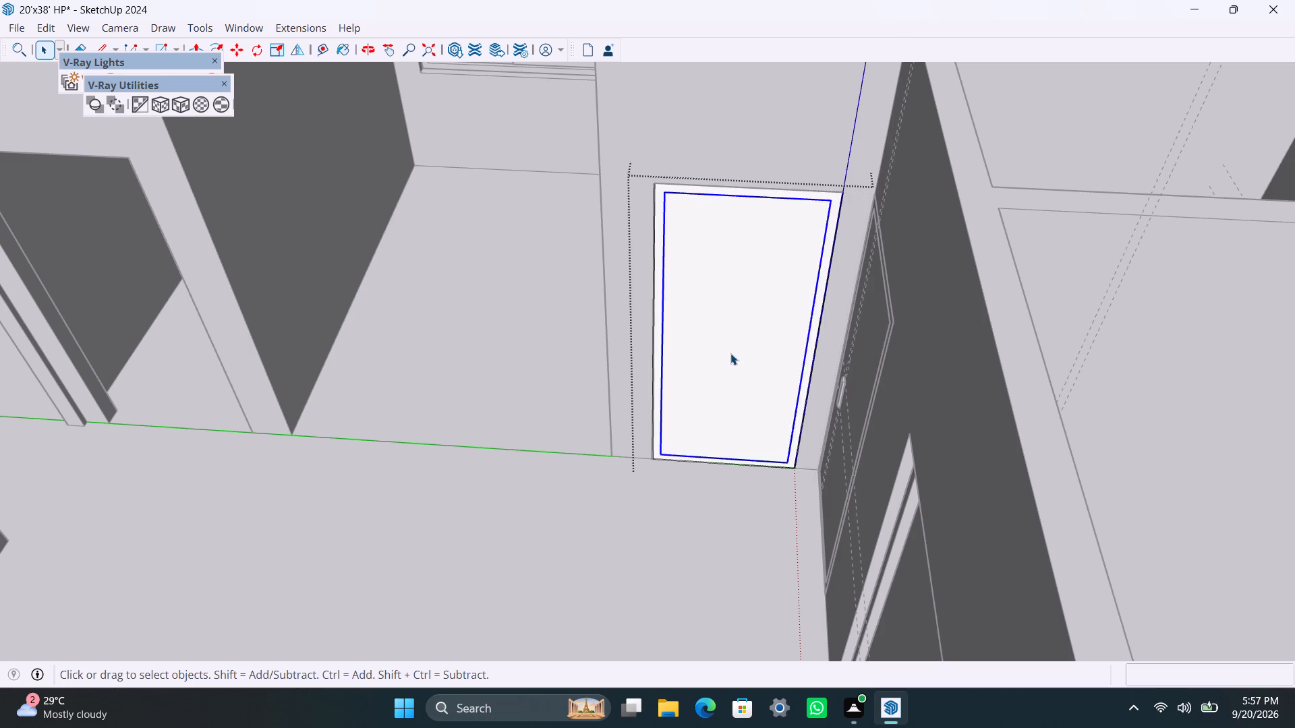
Push/pull the door-panel face 18 mm inside its own group.
triple_click(730, 353)
key("p")
left_click(730, 352)
type("18MM")
key("Return")
key("space")
Place guides on the door panel: horizontal 4' below its top edge and 8" above that, vertical 6" from its left edge and 1.5" further.
key("t")
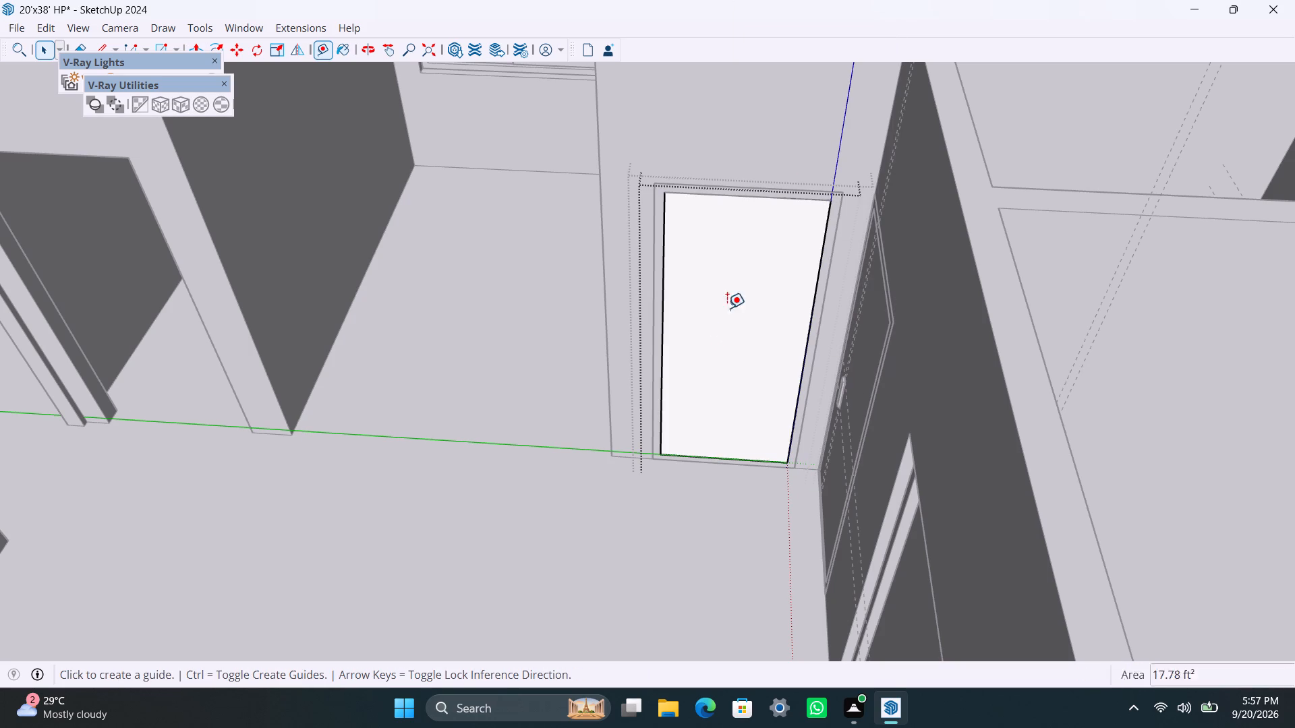
left_click_drag(749, 198, 749, 204)
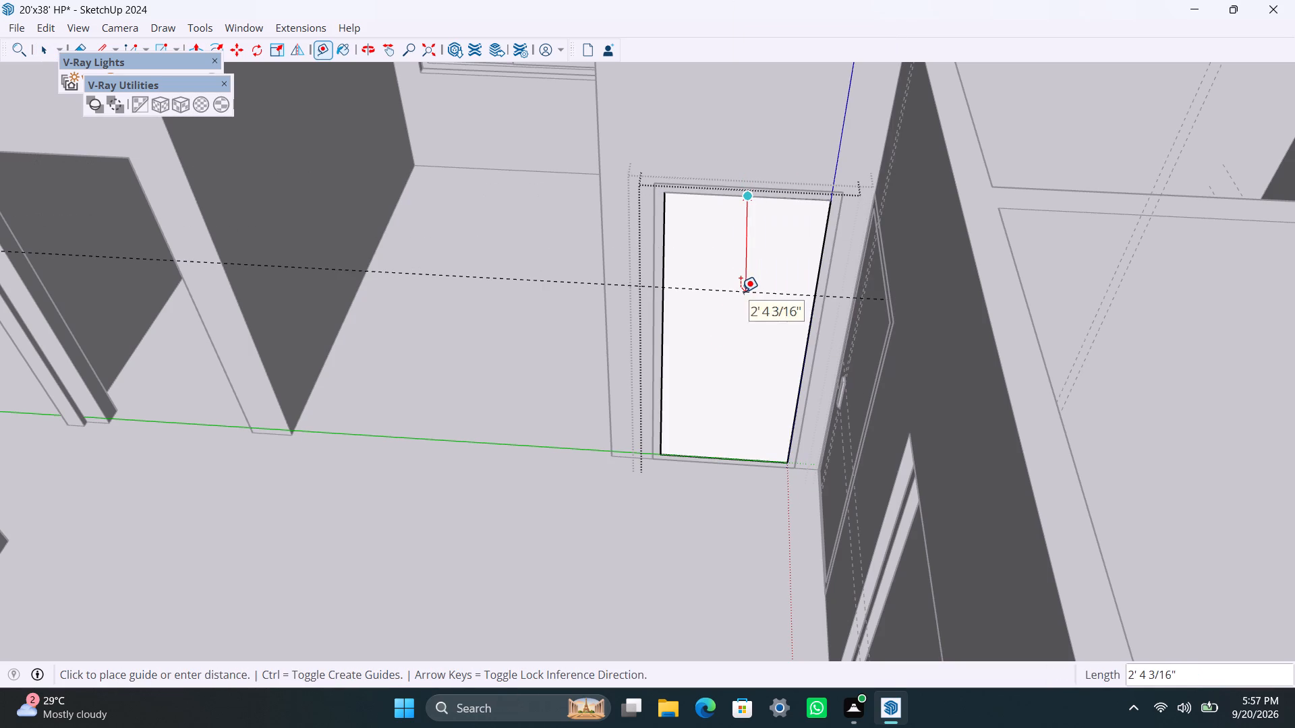
type("4'")
key("Return")
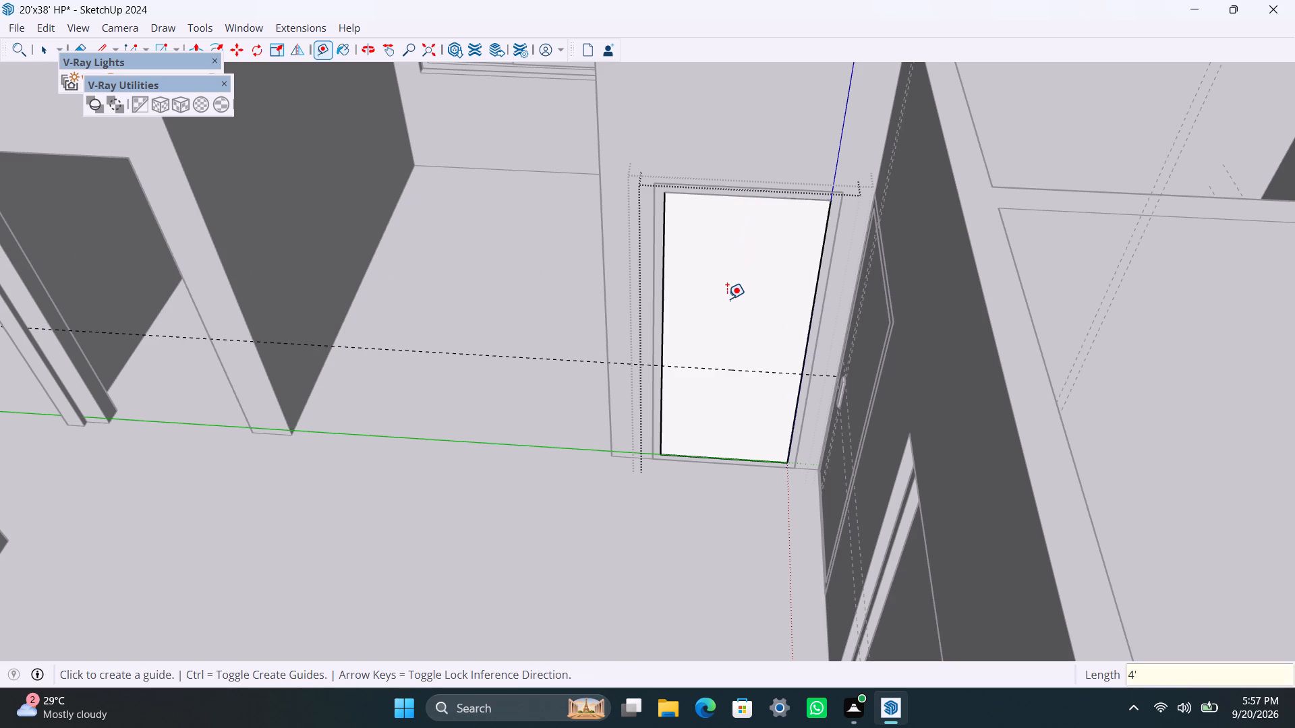
left_click(666, 347)
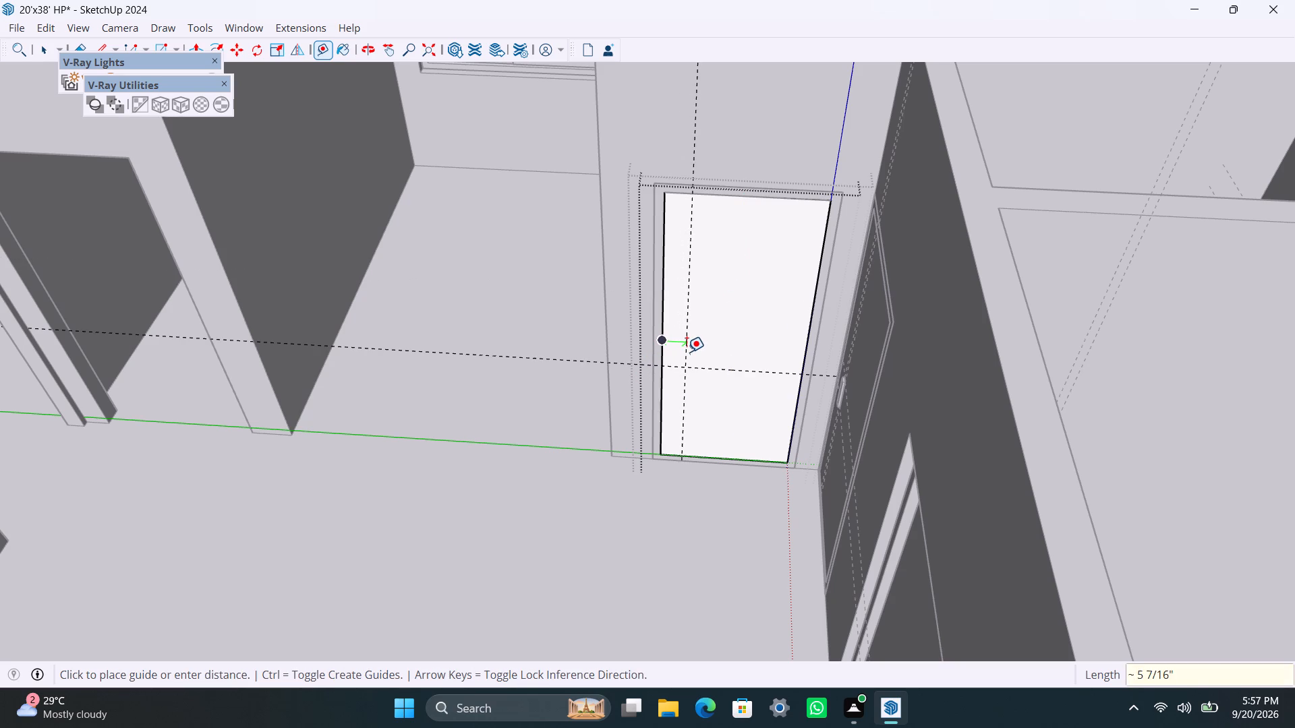
type("6\"")
key("Return")
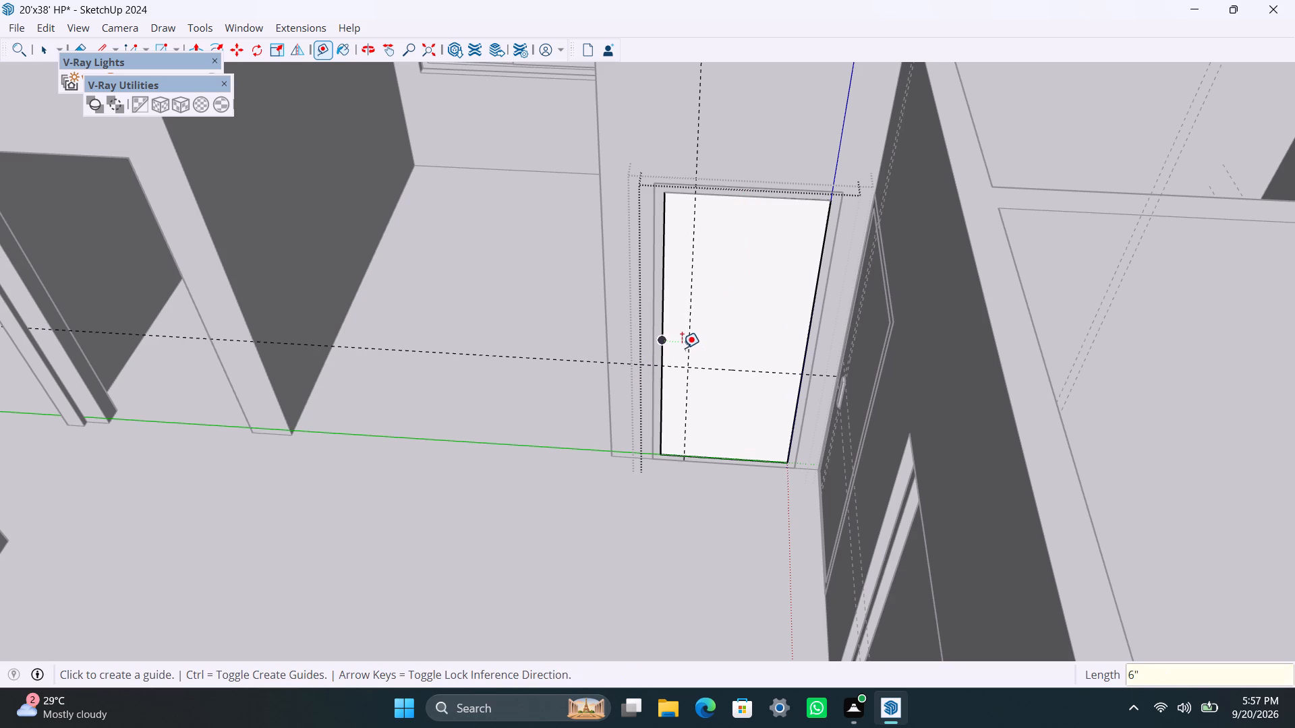
left_click(690, 326)
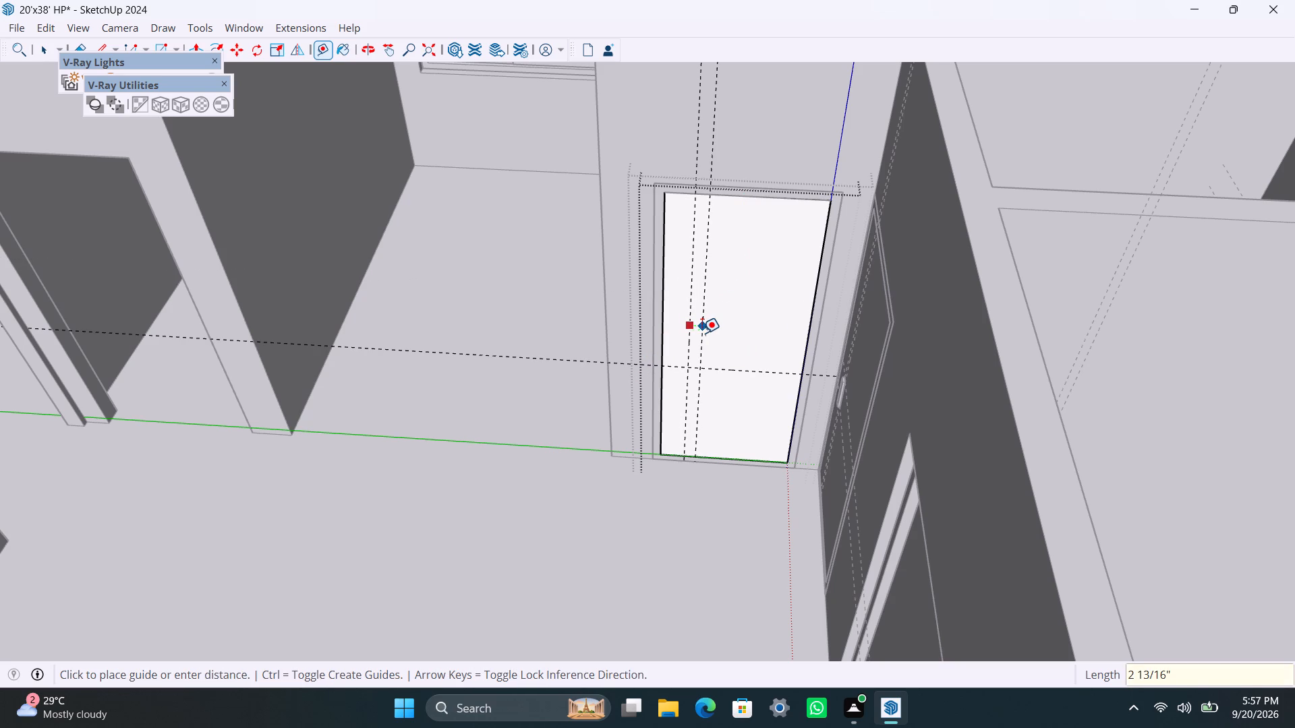
type("1.5\"")
key("Return")
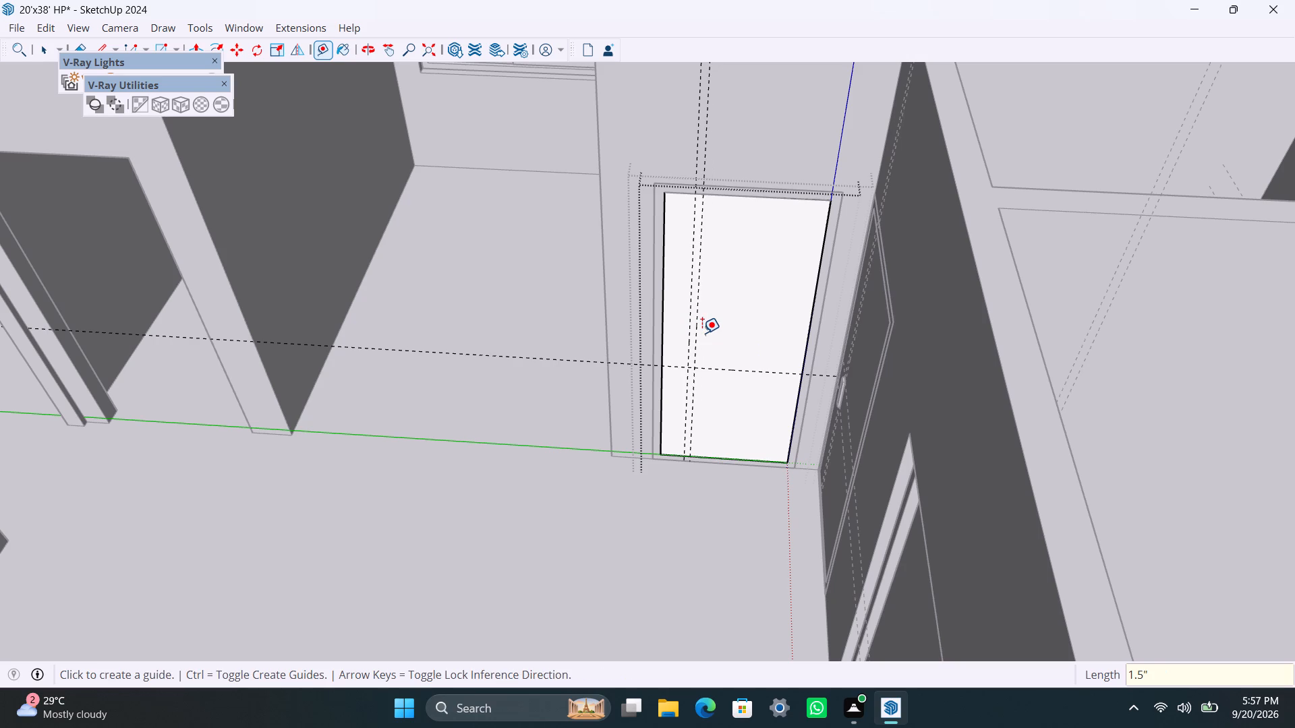
scroll(691, 377, "up", 9)
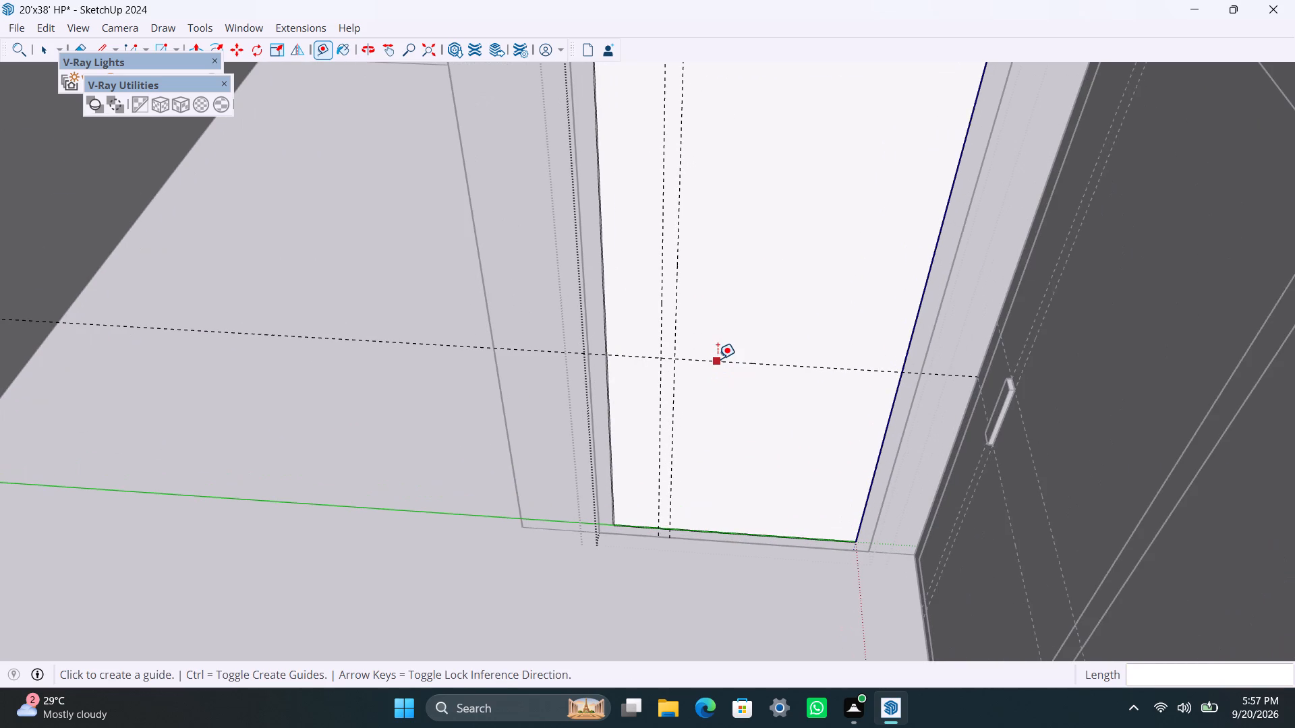
left_click(718, 359)
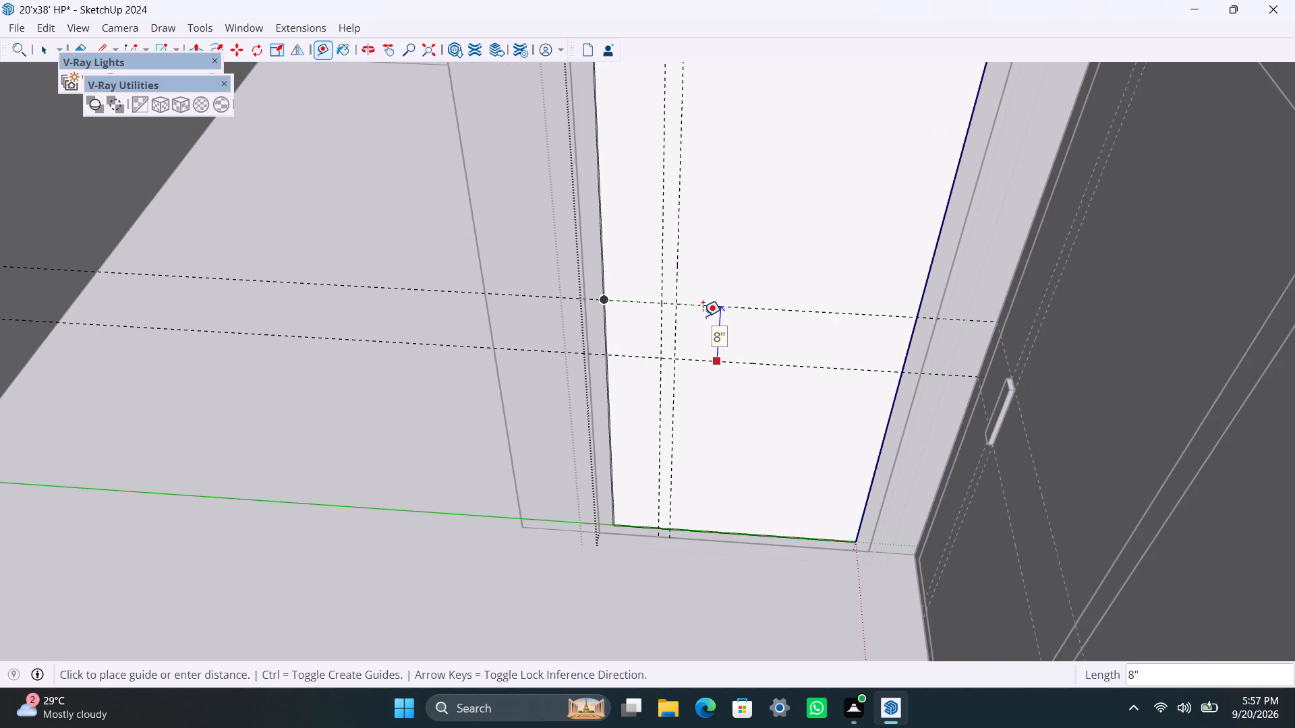
type("8\"")
key("Return")
key("space")
Draw a 1.5" x 8" handle-plate rectangle within the crossing guides on the door panel and group its face with its edges.
scroll(663, 335, "up", 3)
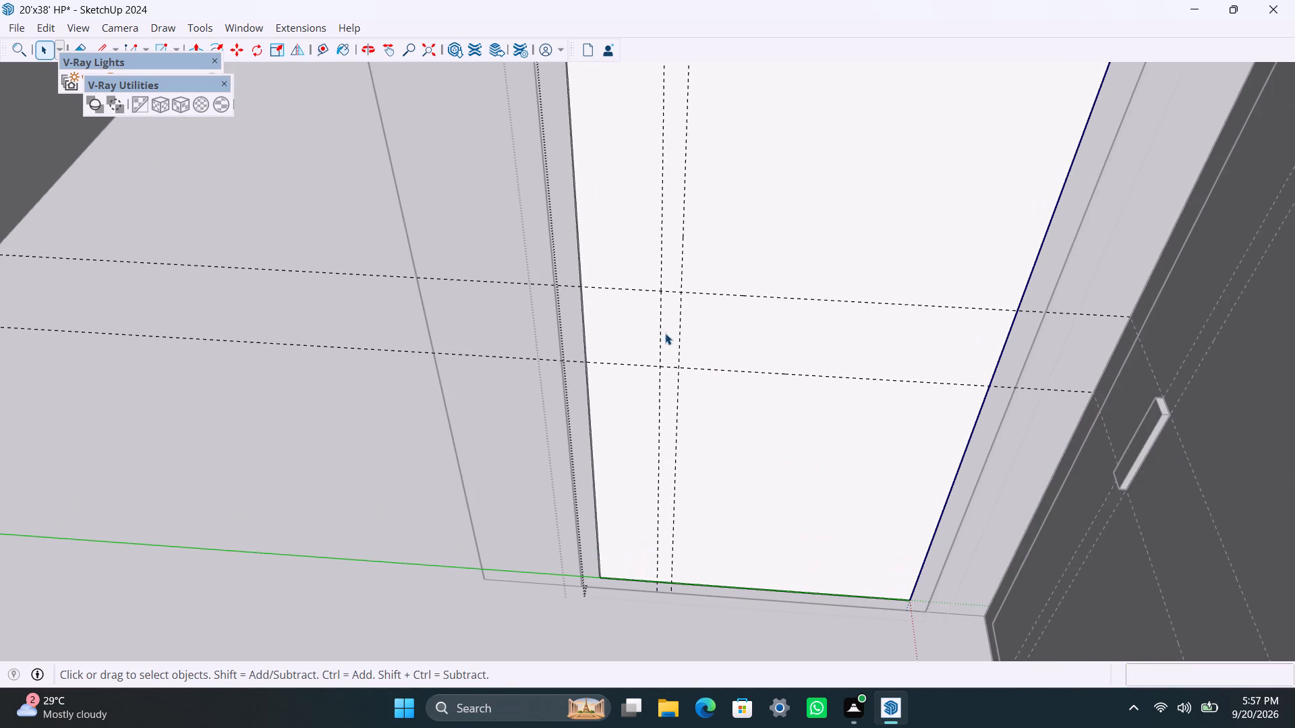
key("r")
left_click(664, 291)
left_click(679, 369)
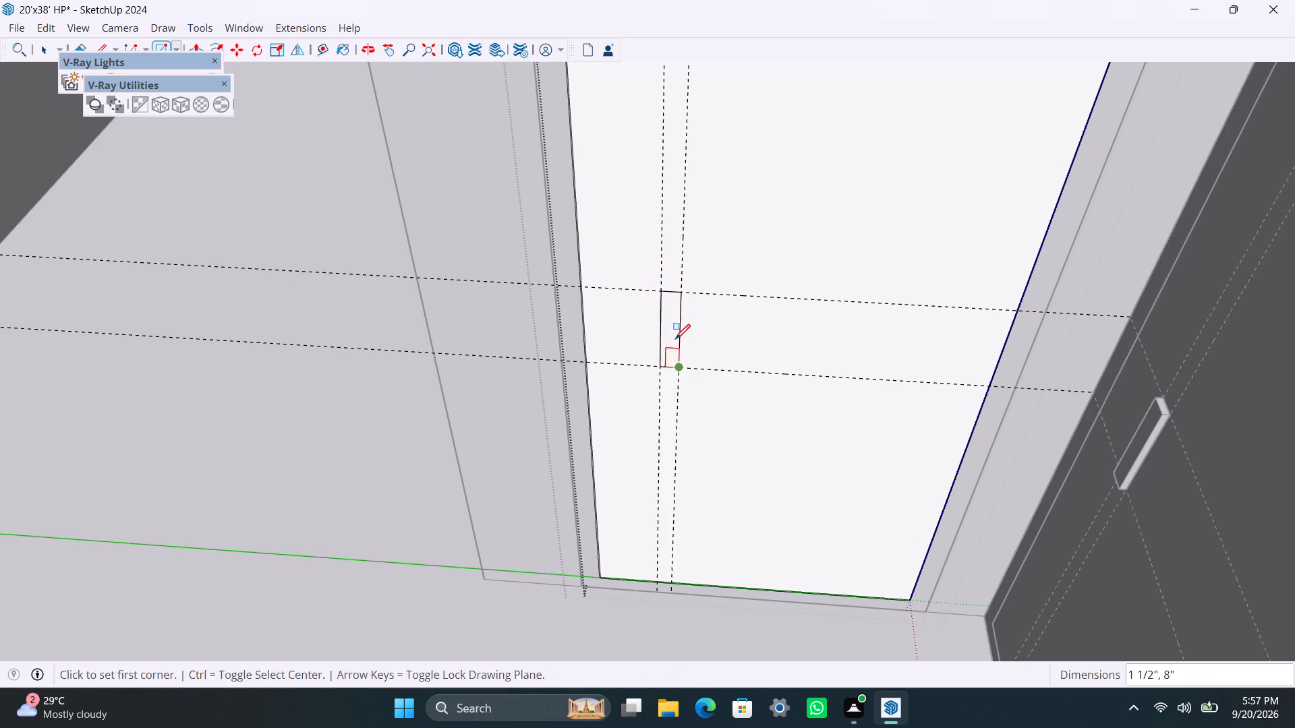
key("space")
double_click(673, 334)
right_click(671, 334)
left_click(767, 154)
Push/pull the handle-plate rectangle 0.5" inside its group and exit the nested door groups.
scroll(687, 340, "up", 3)
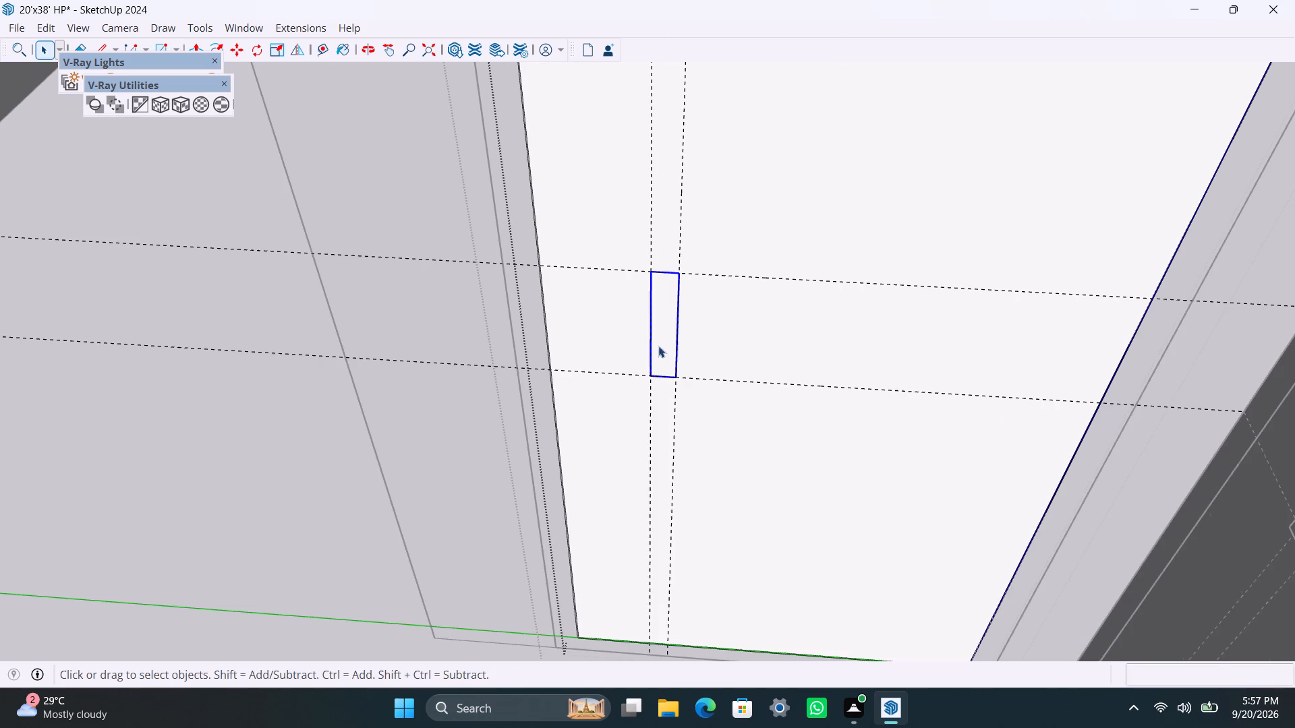
triple_click(663, 319)
key("p")
left_click(663, 318)
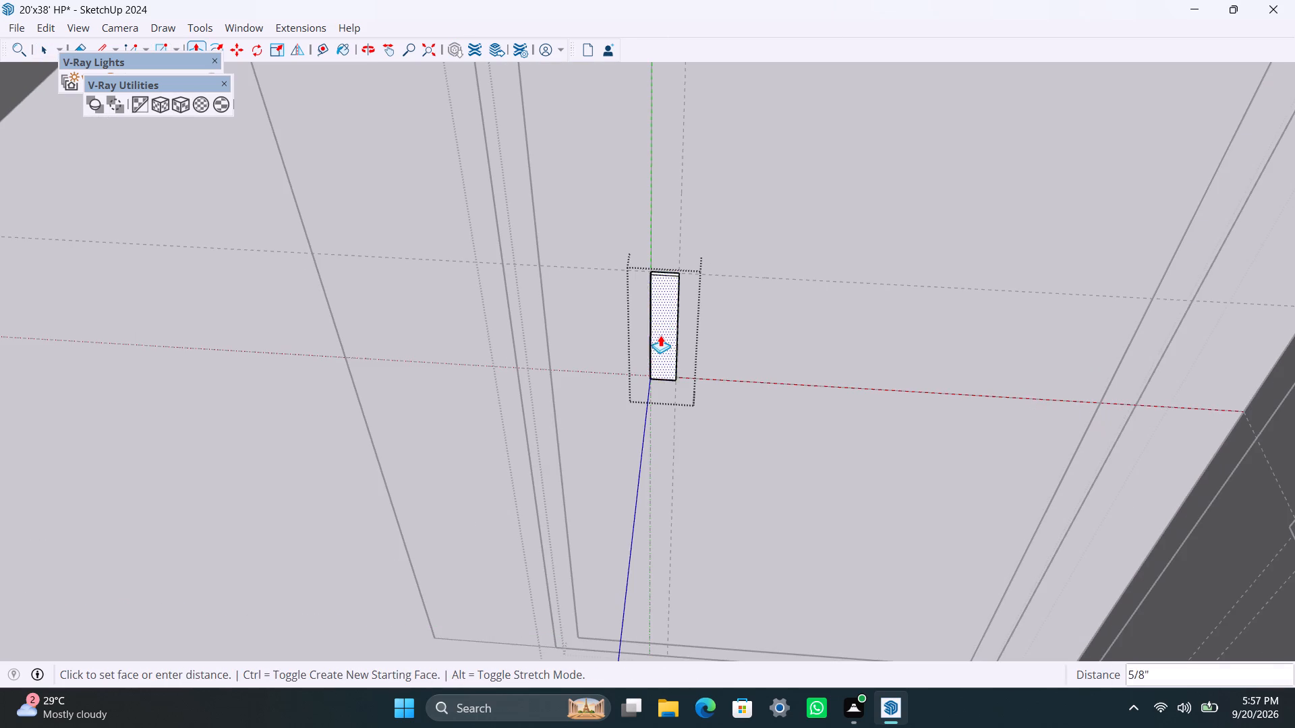
type("0.5\"")
key("Return")
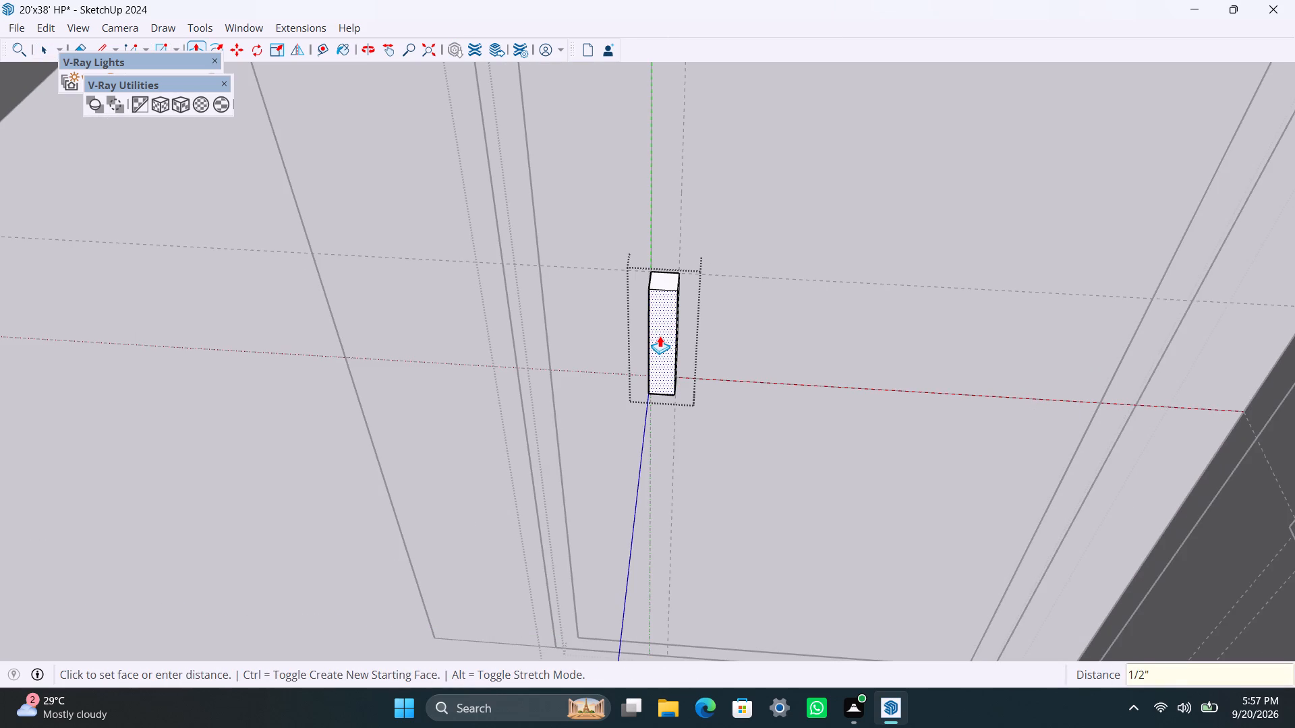
key("space")
scroll(667, 503, "down", 20)
scroll(667, 503, "down", 4)
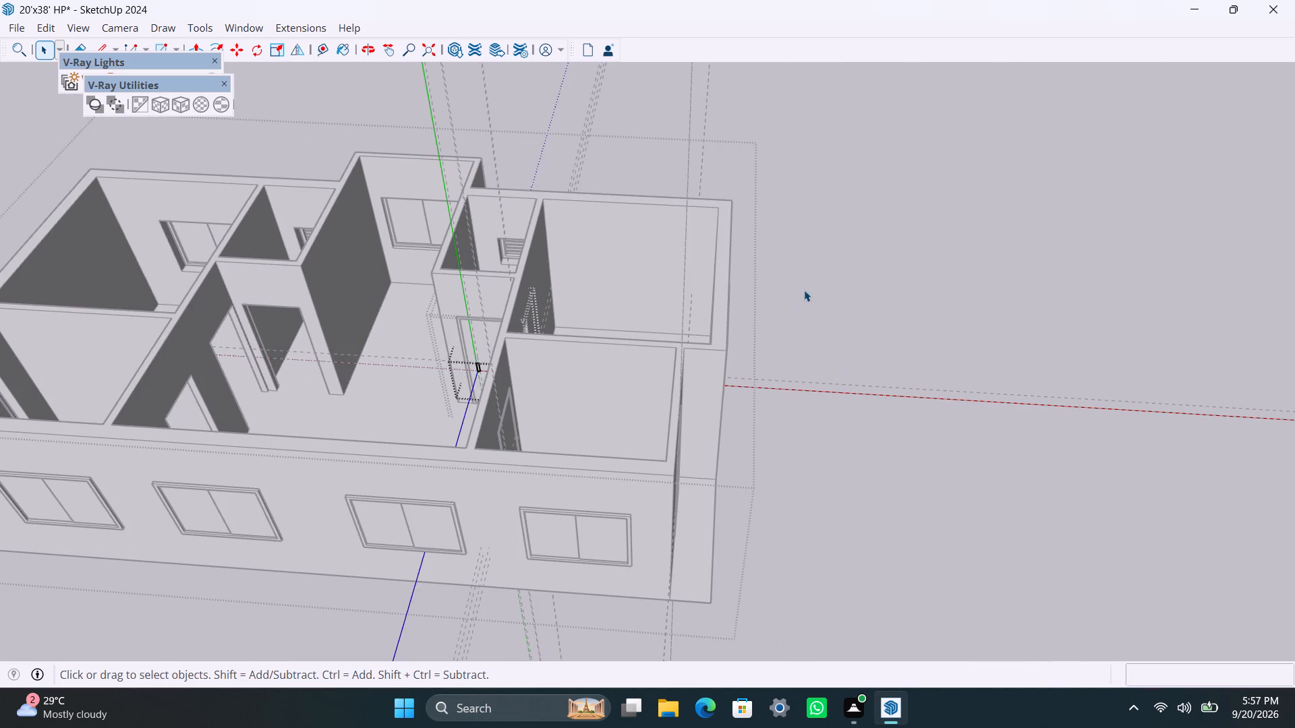
double_click(807, 285)
left_click(809, 293)
Draw a rectangle across the open doorway of the other small ventilated room and group its face with its edges.
scroll(337, 438, "down", 3)
middle_click_drag(409, 390, 550, 455, "shift")
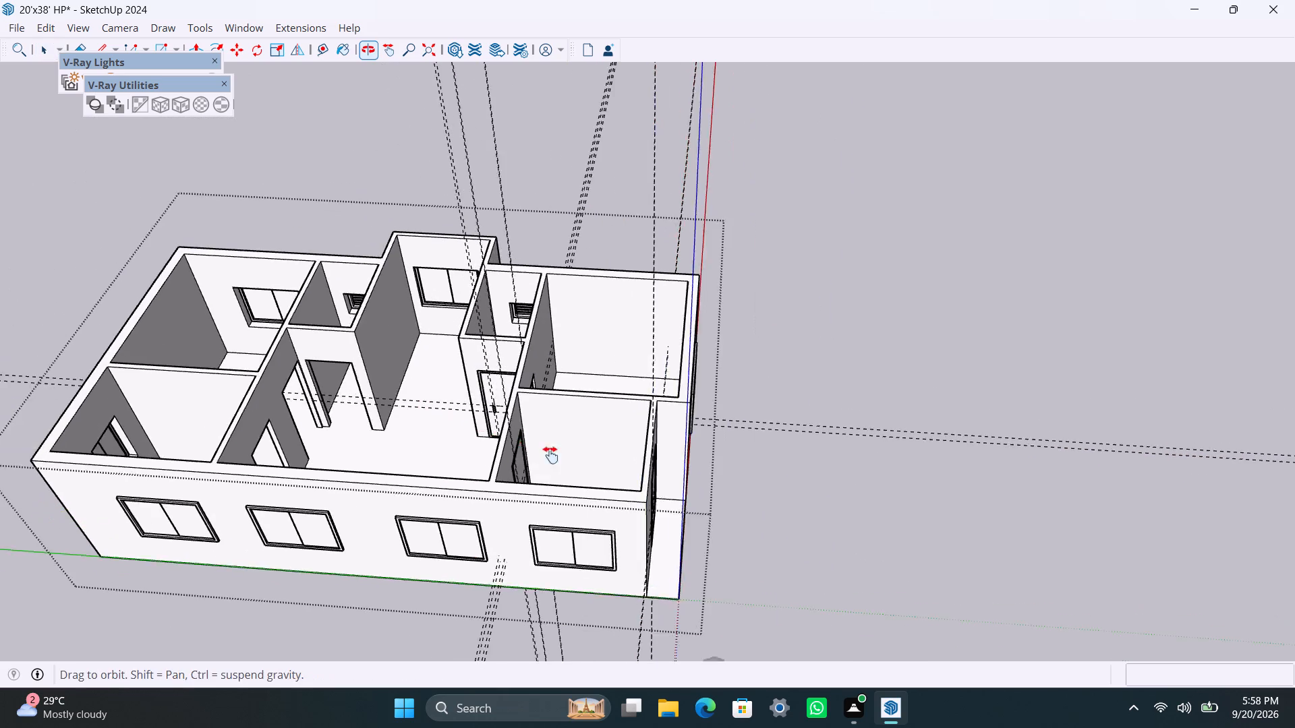
middle_click_drag(550, 455, 595, 474, "shift")
scroll(552, 466, "up", 6)
scroll(422, 440, "up", 2)
scroll(476, 396, "up", 2)
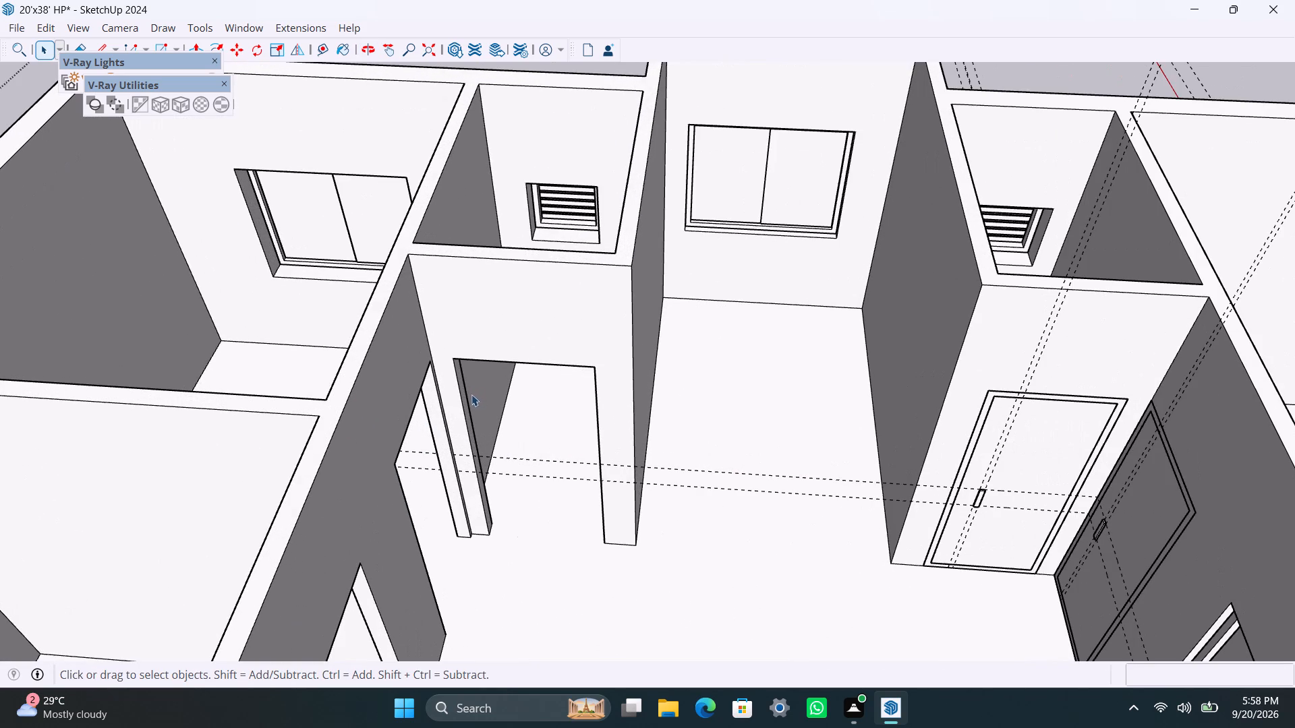
key("r")
left_click_drag(453, 363, 463, 376)
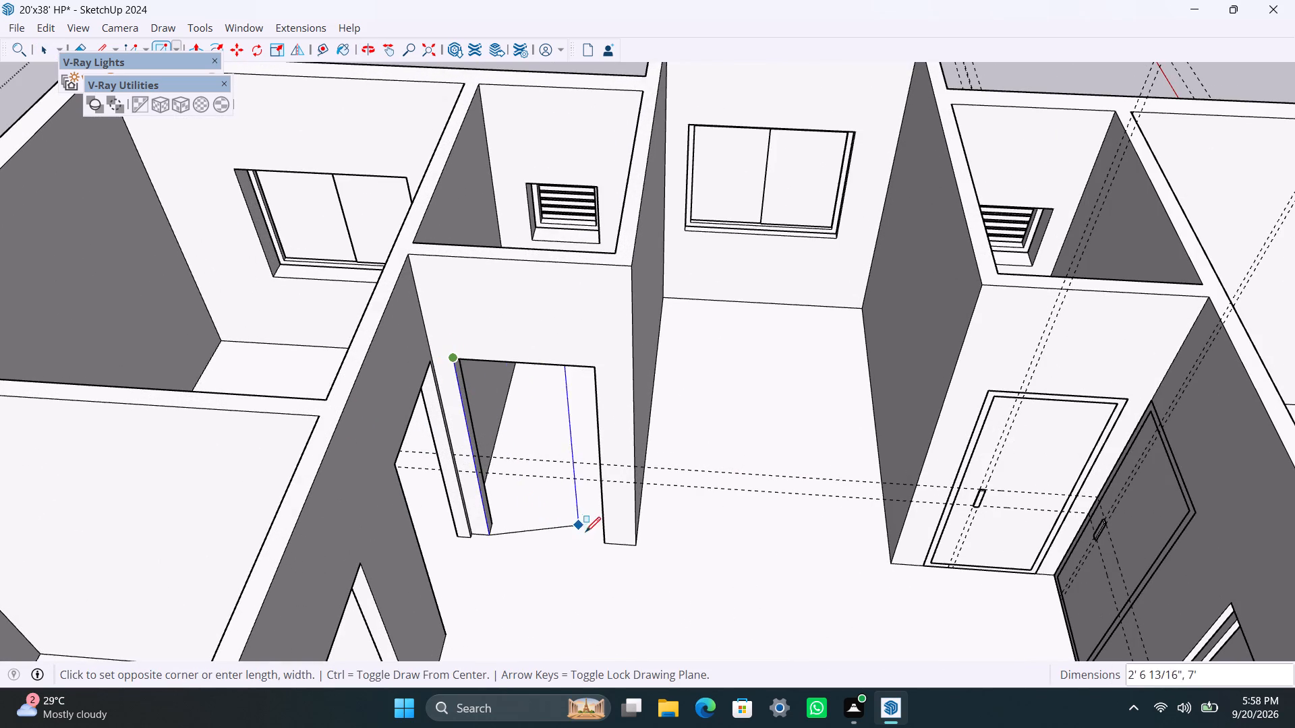
left_click(600, 537)
key("space")
double_click(552, 481)
right_click(552, 480)
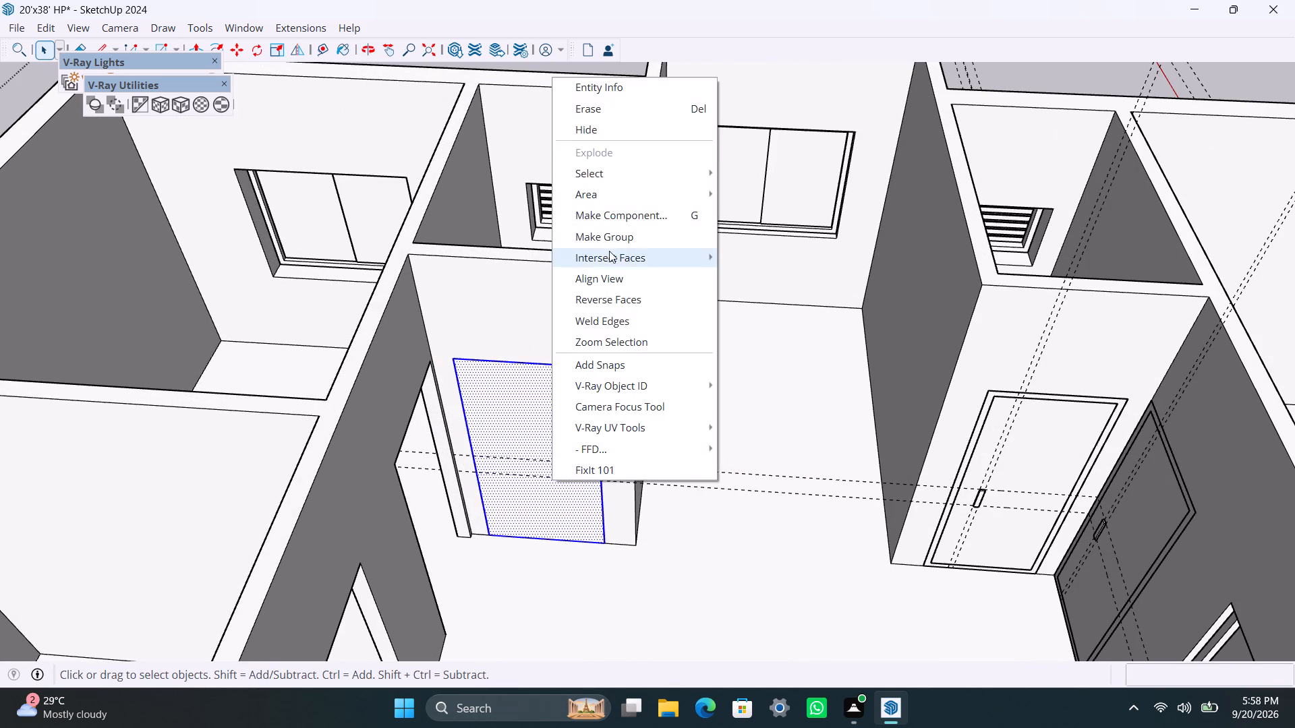
left_click(614, 239)
Offset this doorway rectangle's edges 2" inward inside its group and delete the inner face, leaving the frame outline.
scroll(532, 393, "up", 3)
double_click(517, 400)
left_click(513, 400)
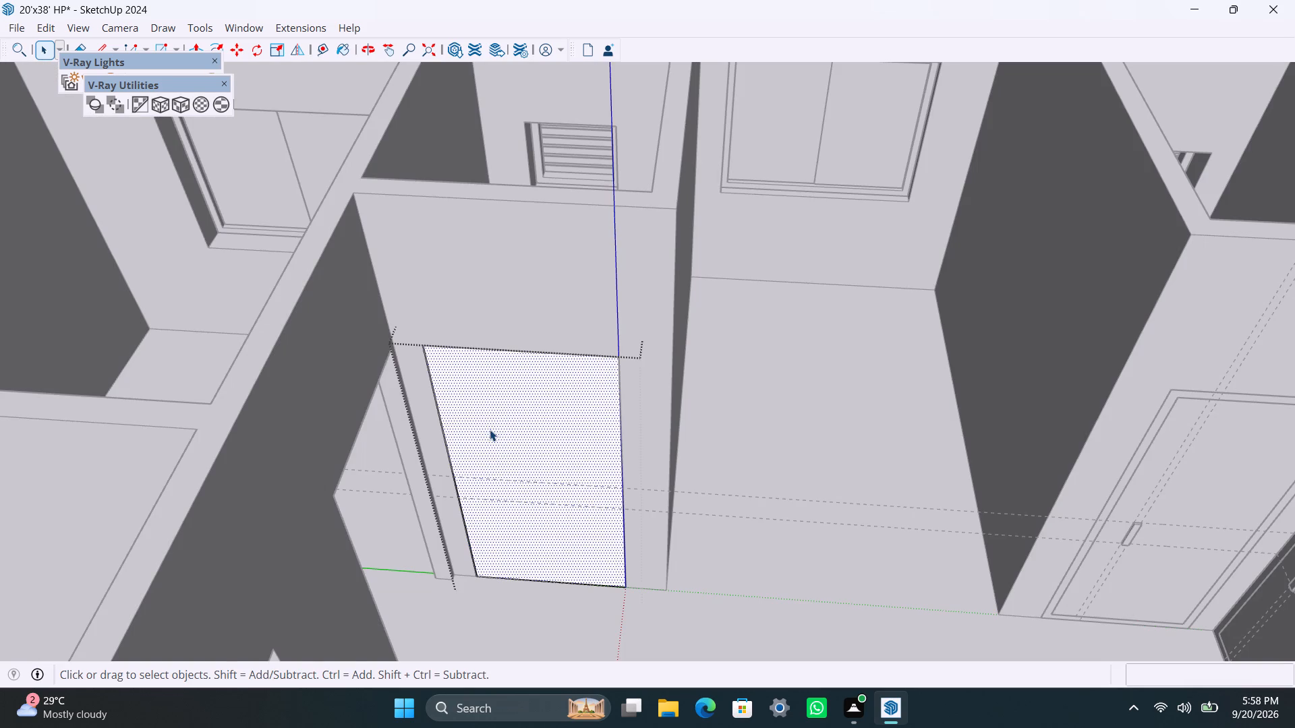
key("f")
left_click(475, 404)
type("2\"")
key("Return")
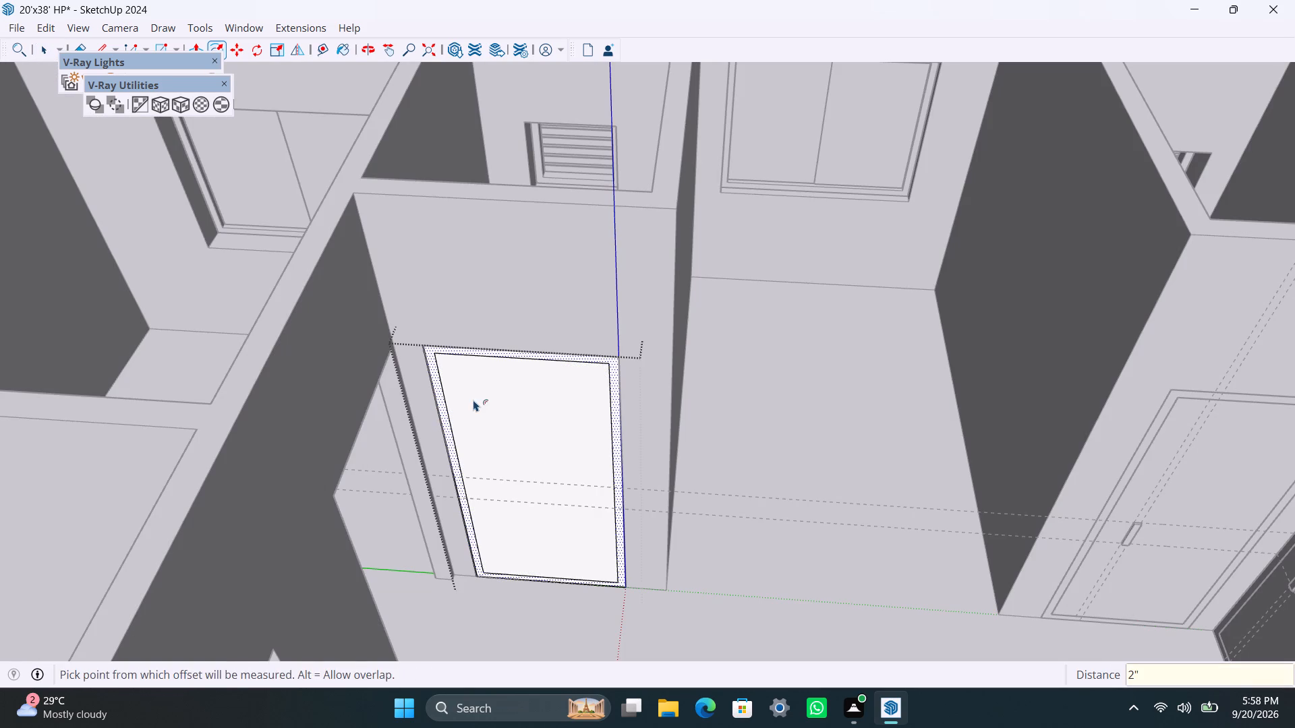
key("space")
left_click(505, 408)
key("Delete")
Push/pull this doorway's frame face 2.5".
scroll(438, 484, "up", 8)
left_click(461, 443)
key("p")
left_click(461, 443)
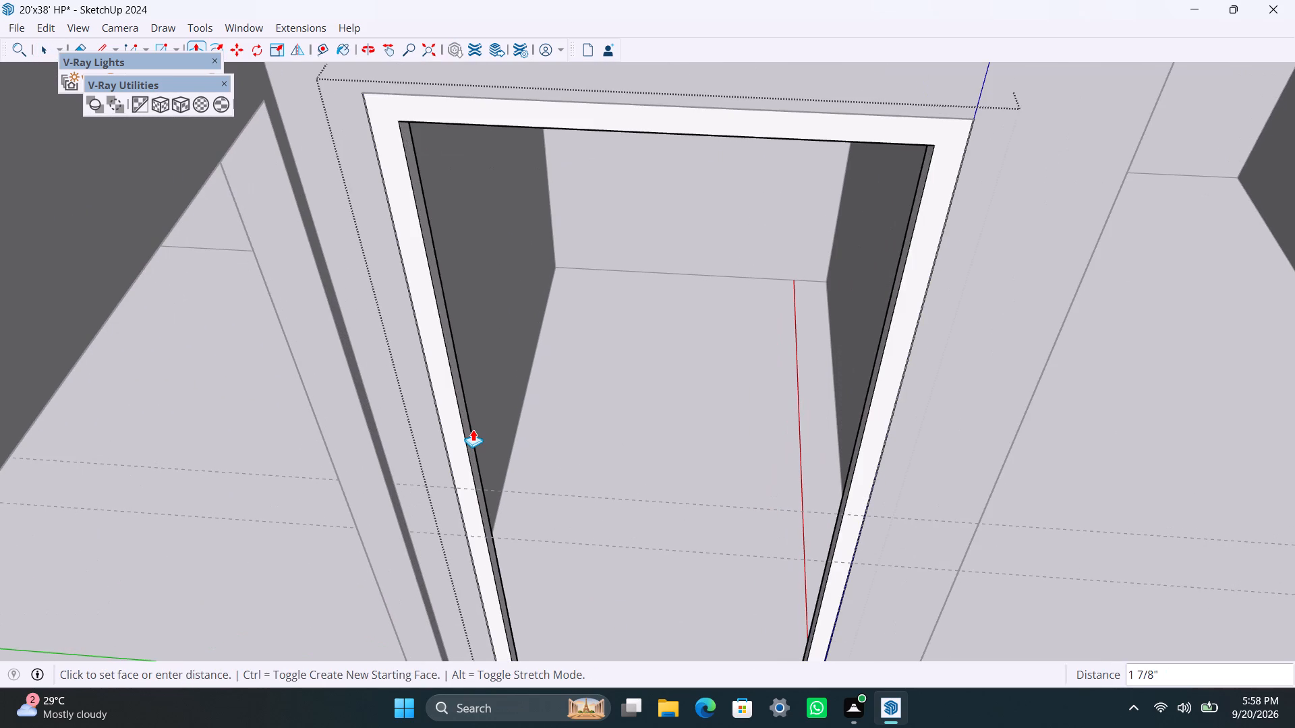
type("2.4")
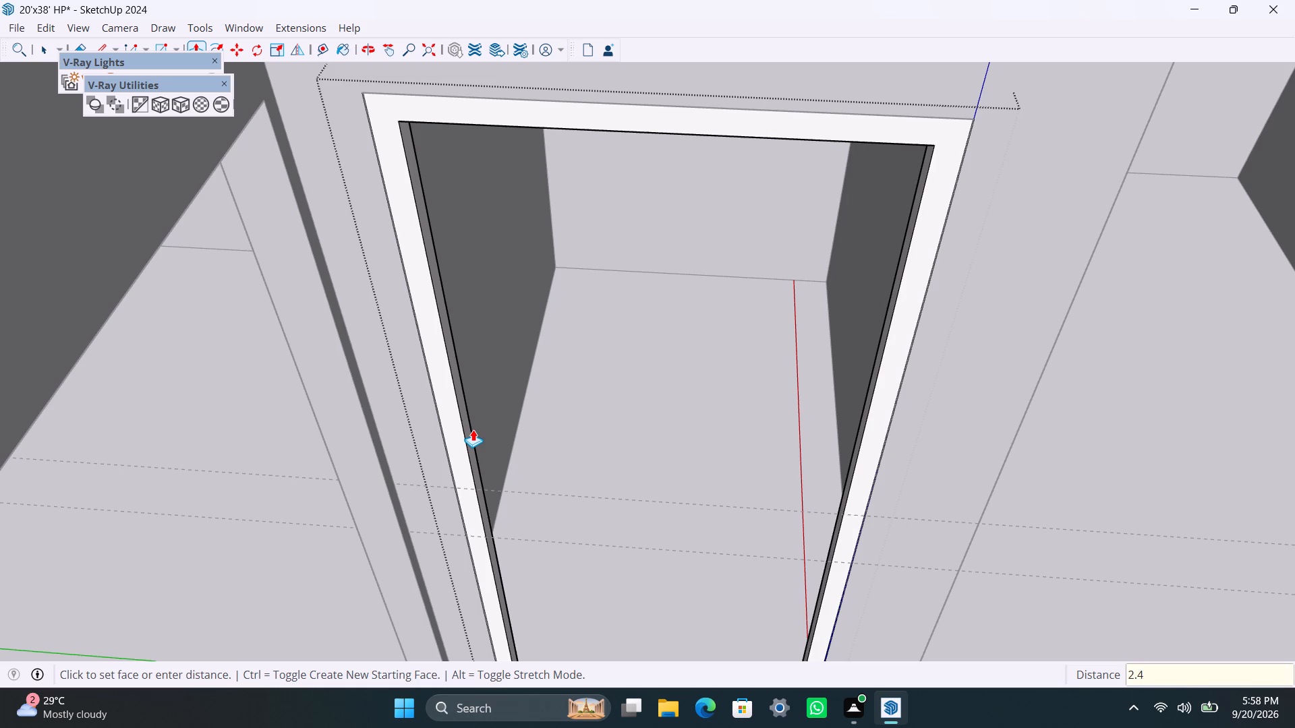
key("BackSpace")
type("5\"")
key("Return")
key("space")
Draw a door-panel rectangle across this frame's inner opening and group its face with its edges.
scroll(473, 428, "down", 3)
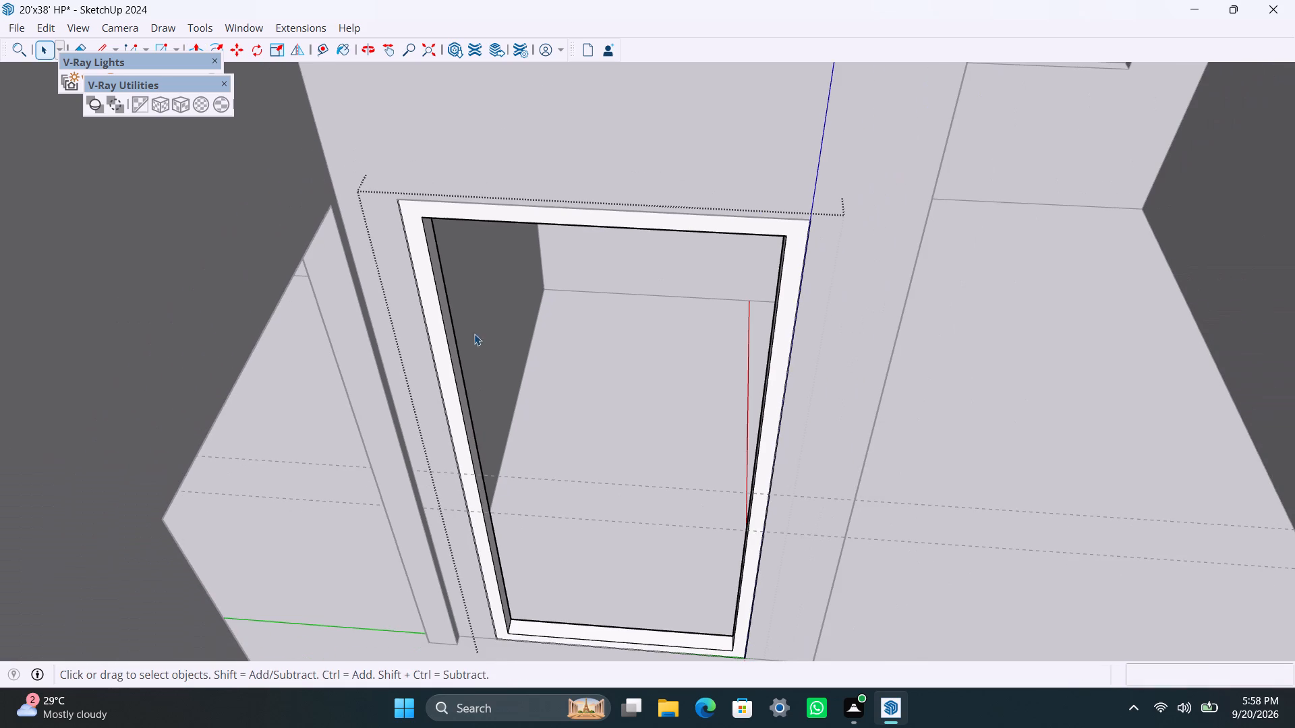
key("r")
left_click_drag(429, 214, 429, 227)
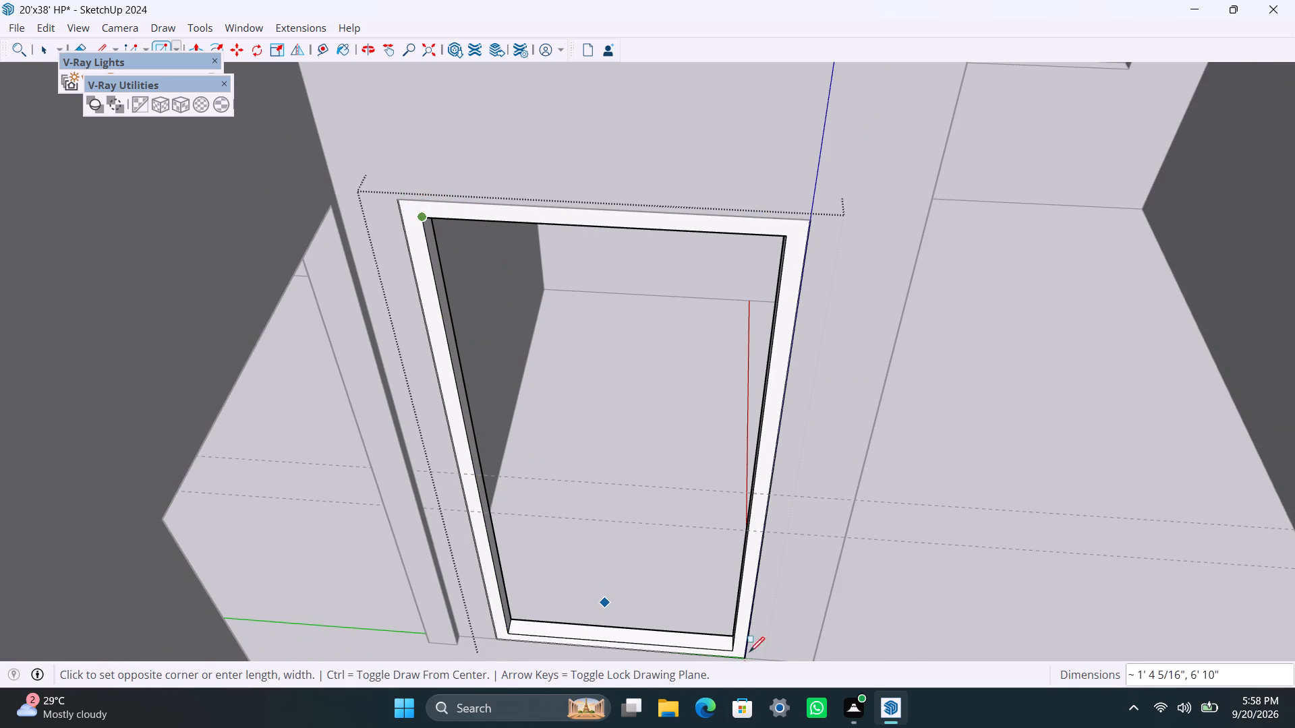
left_click(730, 648)
key("space")
double_click(658, 572)
right_click(656, 572)
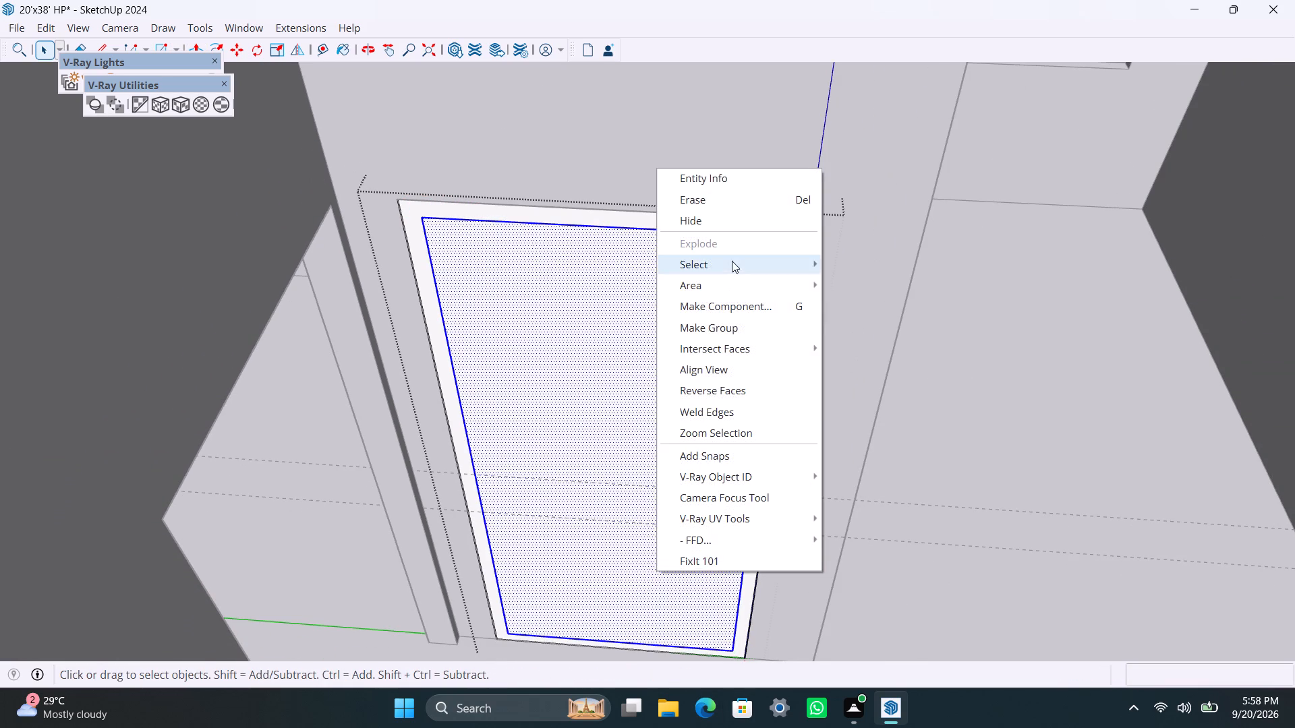
left_click(732, 322)
Push/pull the grouped door-panel face in the small ventilated room's doorway 18 mm.
triple_click(599, 361)
key("p")
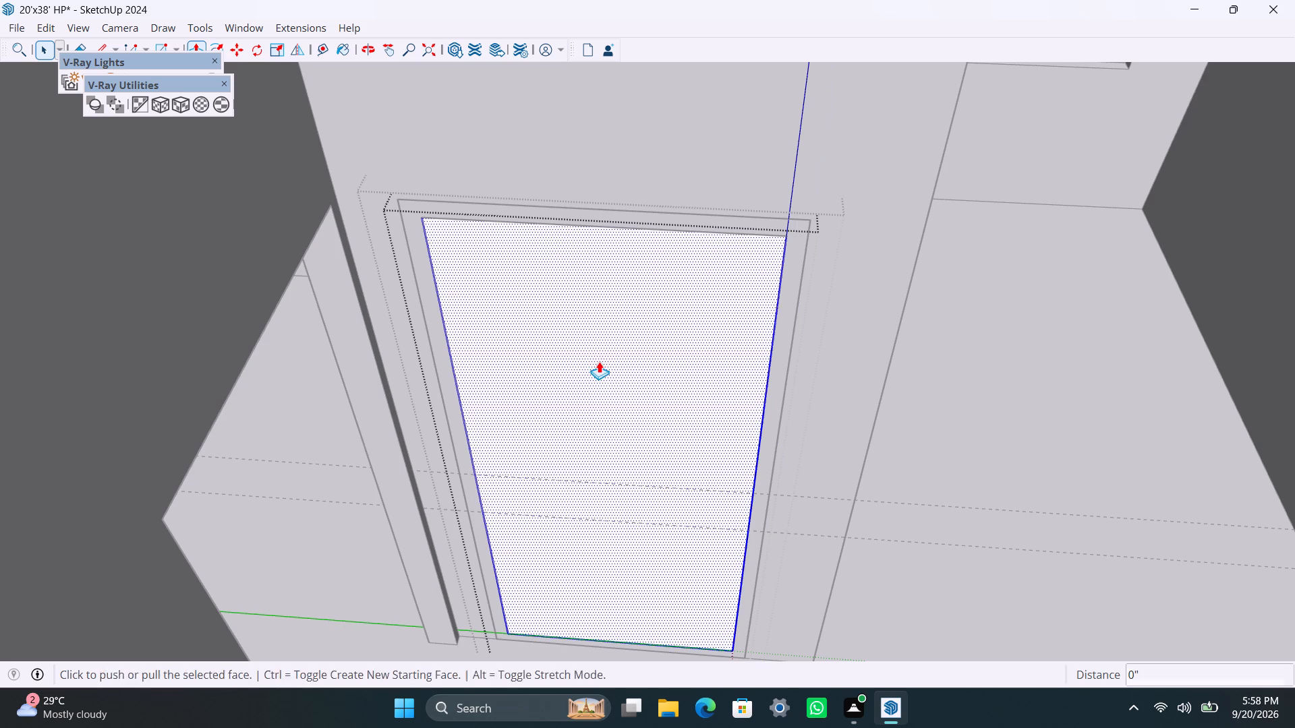
left_click(599, 361)
type("18MM")
key("Return")
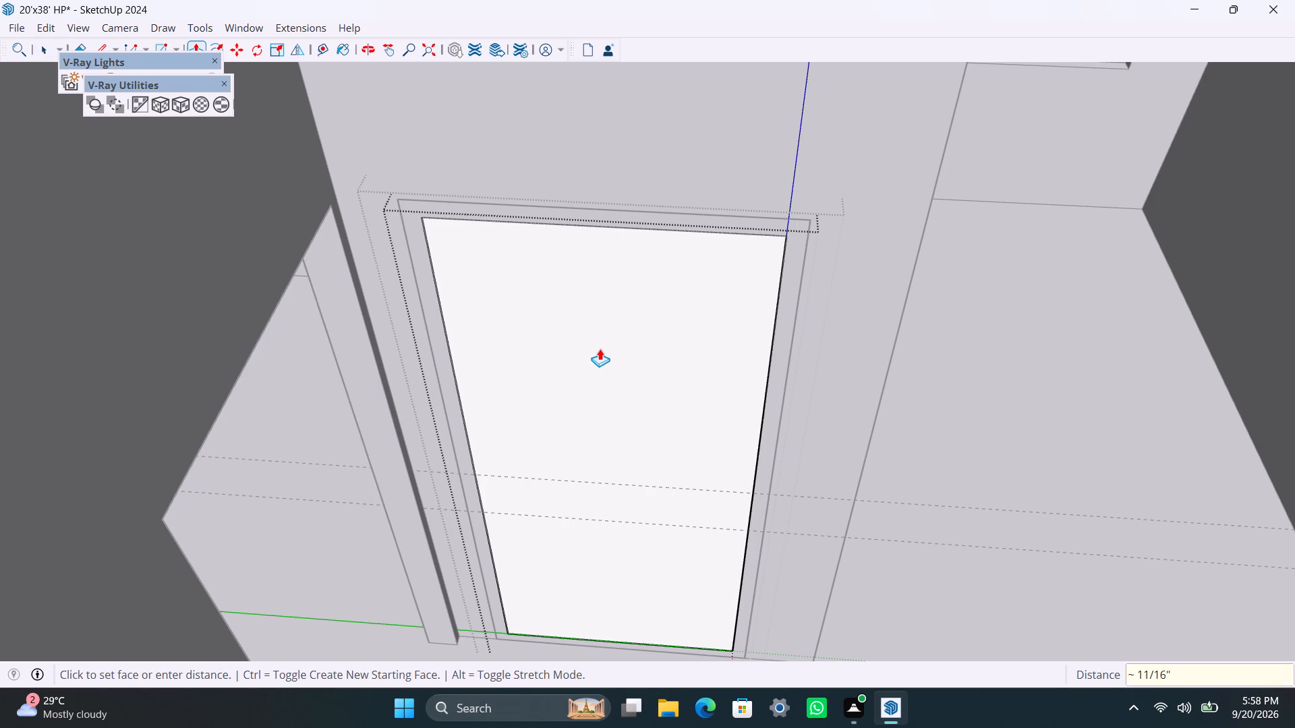
key("space")
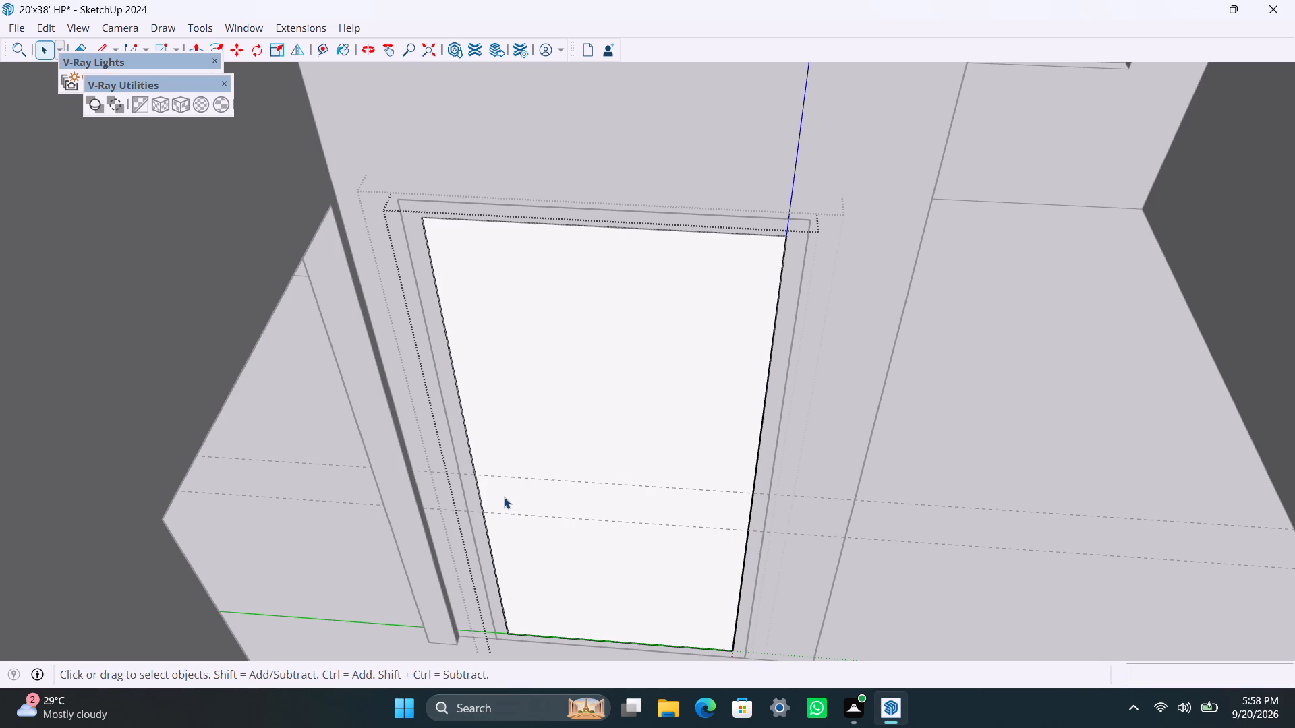
Place vertical guides on this door panel 6" in from its side edge and another 1.5" further in.
key("t")
left_click(469, 431)
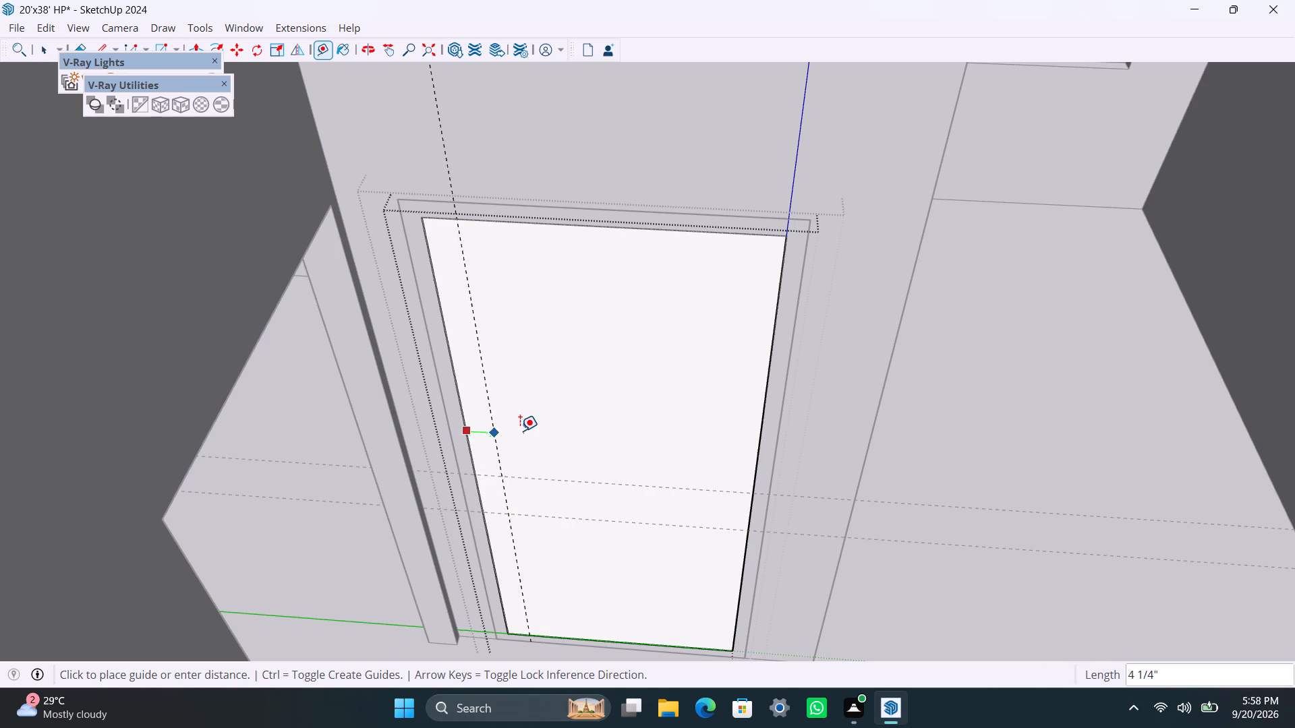
type("6\"")
key("Return")
left_click(515, 415)
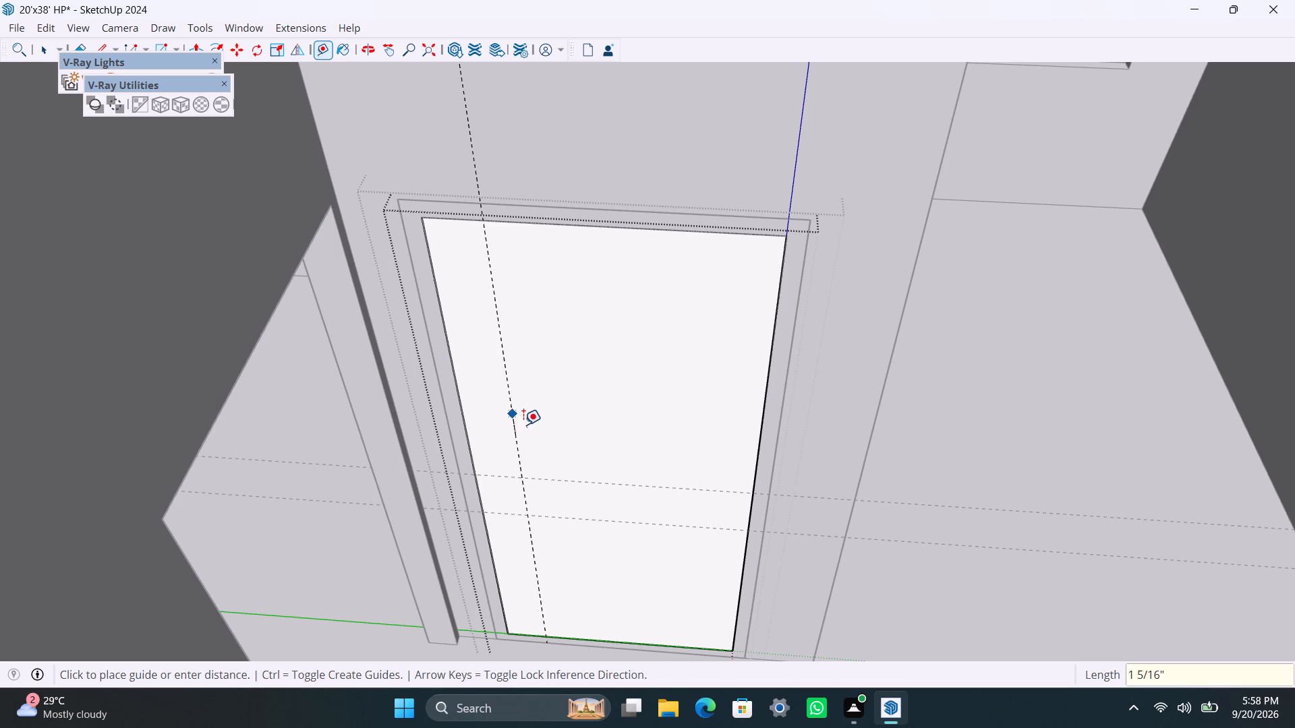
type("1.5\"")
key("Return")
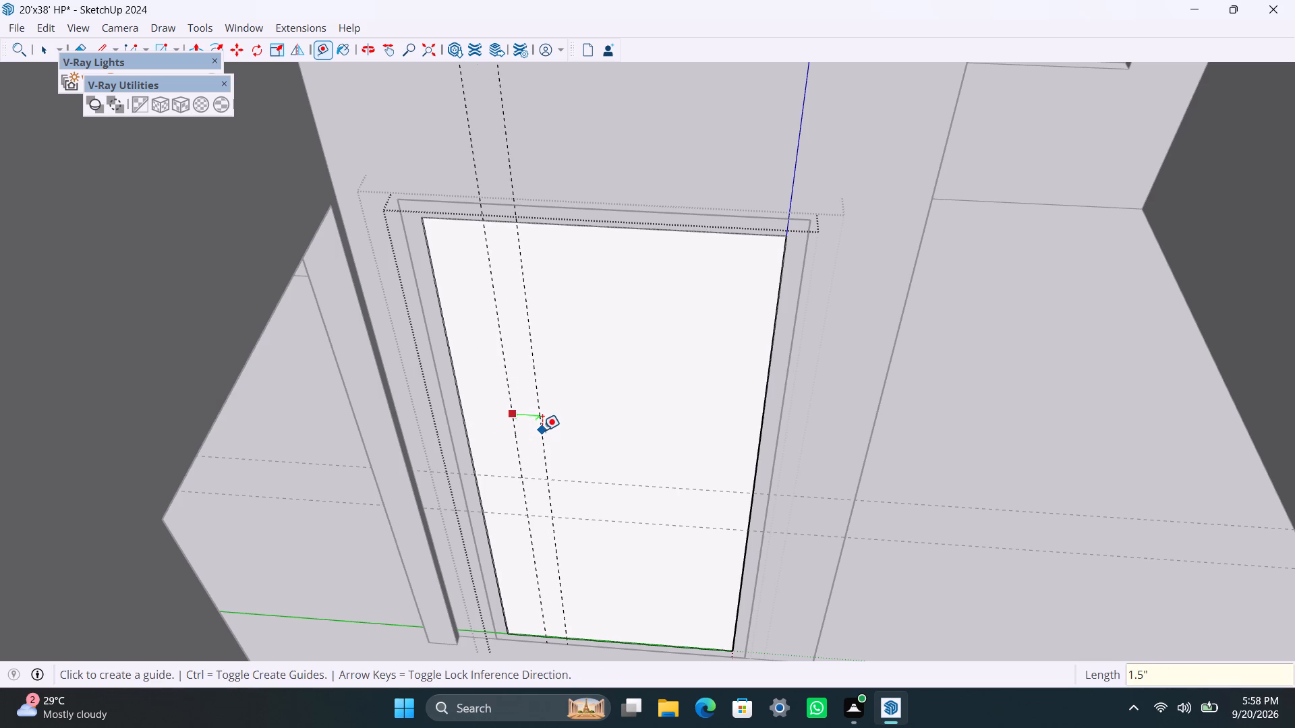
key("space")
Draw an 8" x 1.5" handle-plate rectangle between the crossing guides and group its face with its edges.
scroll(597, 585, "up", 5)
key("r")
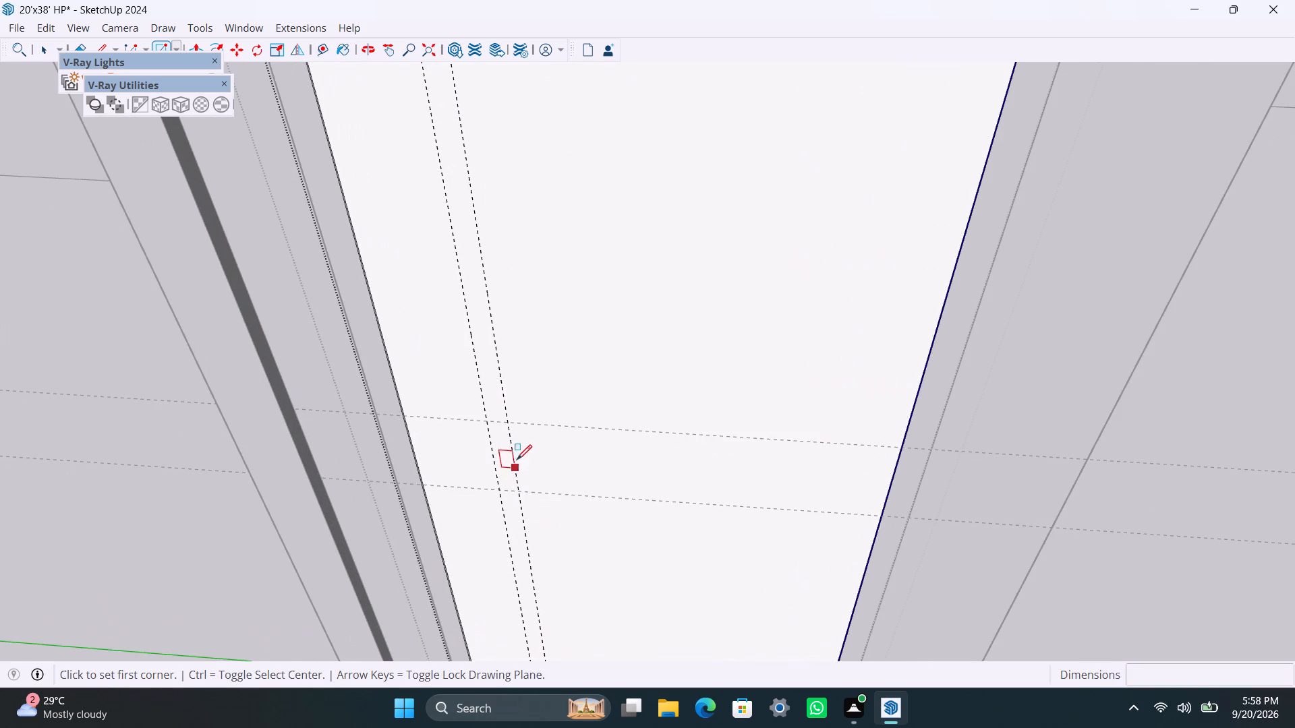
scroll(517, 454, "up", 2)
left_click(508, 416)
left_click(494, 497)
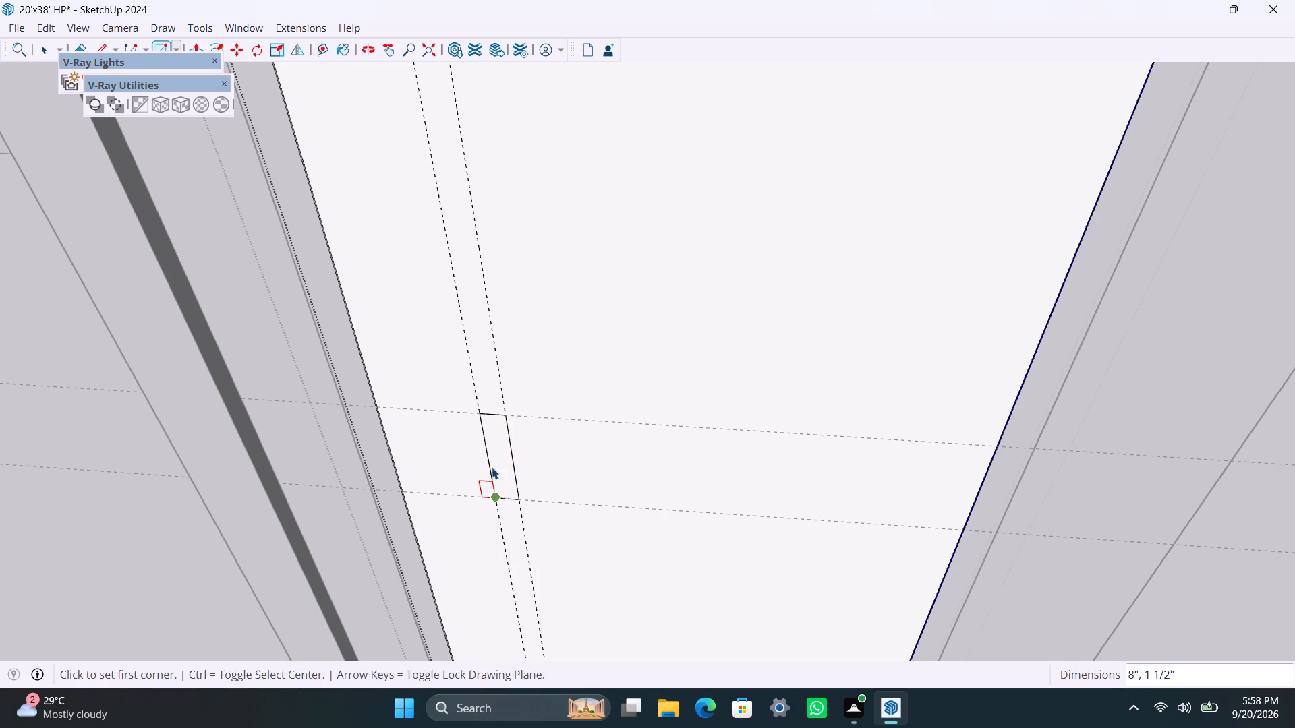
key("space")
double_click(496, 452)
right_click(496, 451)
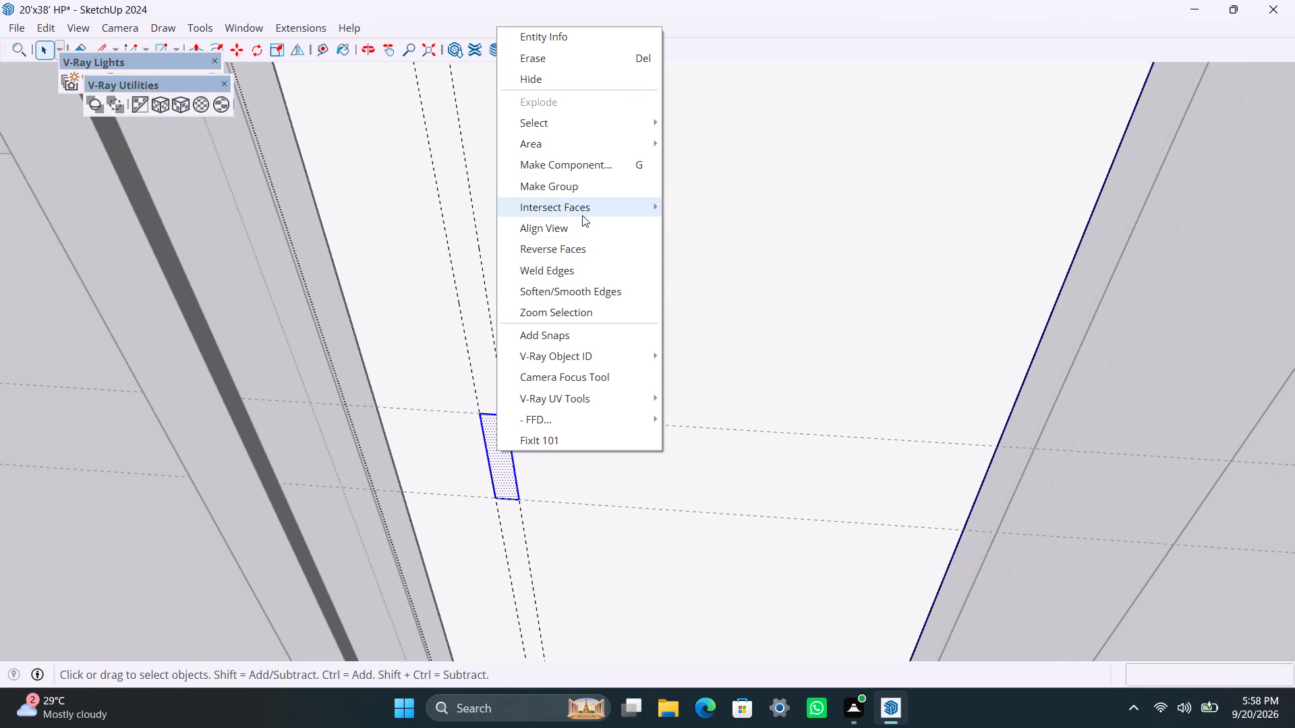
left_click(587, 191)
Push/pull the handle-plate face 0.5" inside its group and exit all the nested groups.
scroll(510, 509, "up", 2)
triple_click(496, 447)
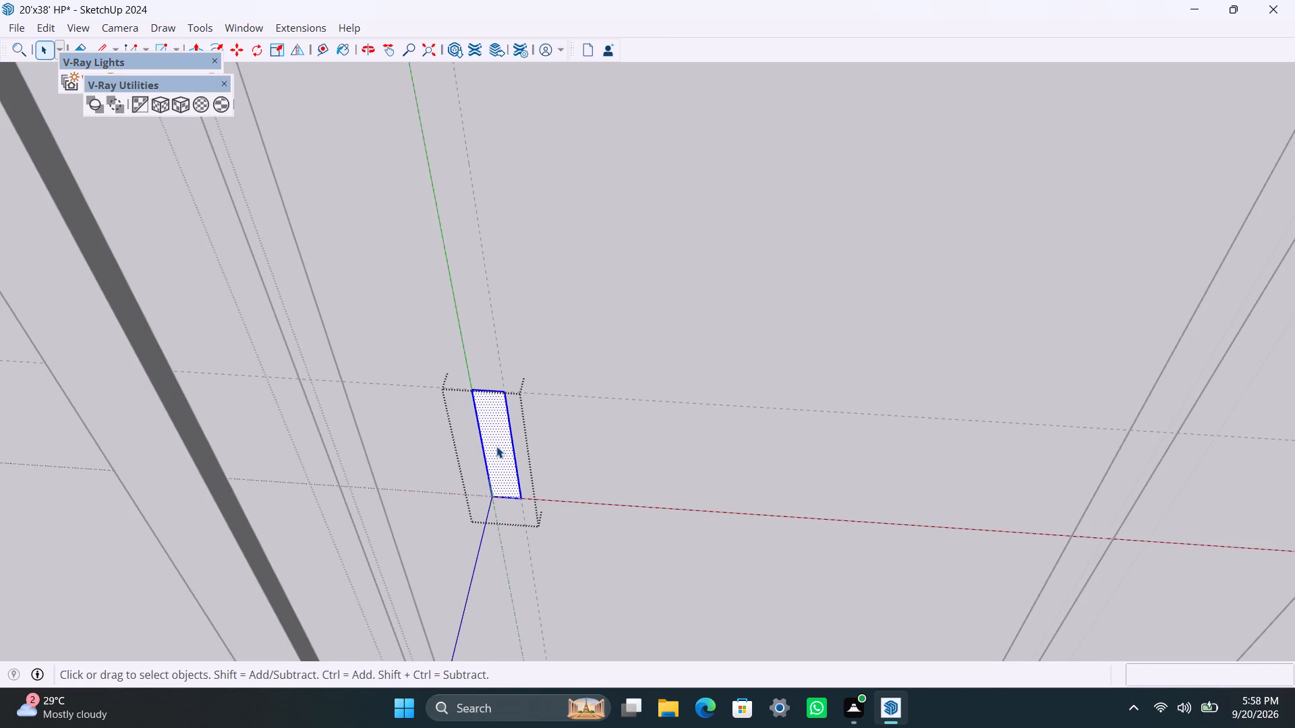
key("p")
left_click(495, 446)
type("0.5\"")
key("Return")
key("space")
scroll(493, 468, "down", 18)
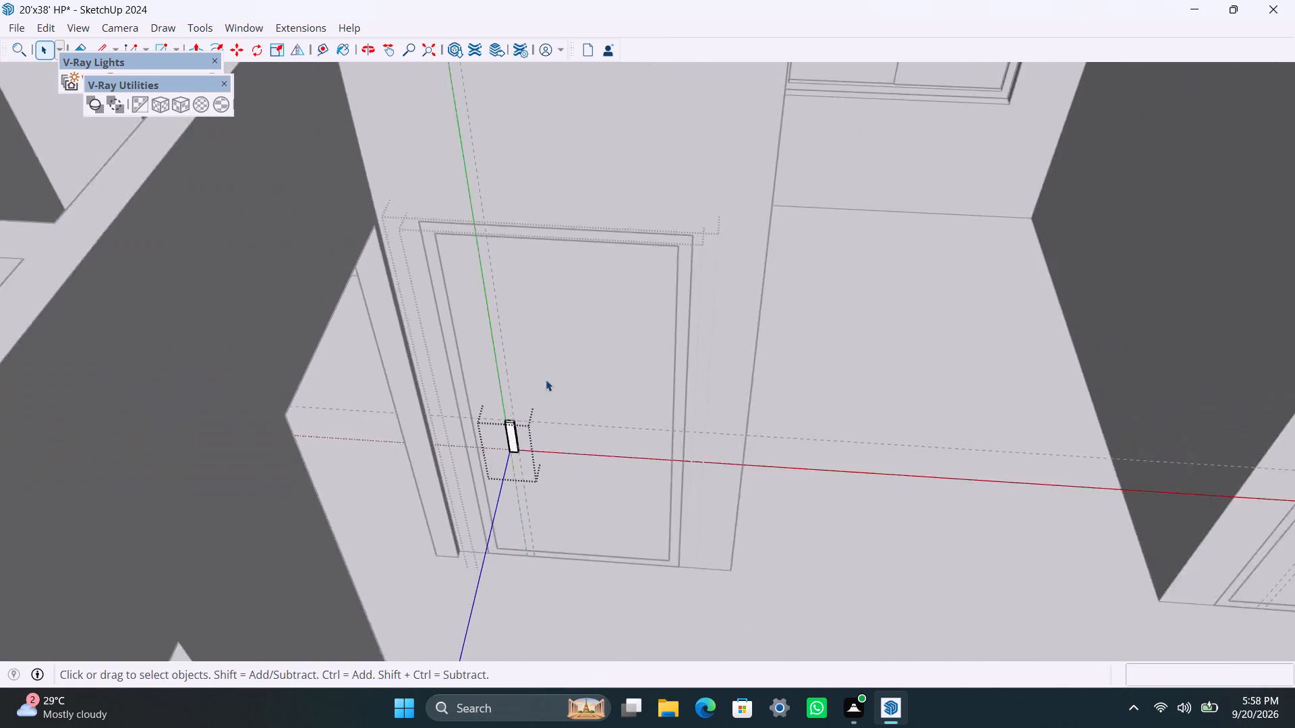
scroll(546, 380, "down", 10)
middle_click_drag(662, 477, 210, 521)
left_click(1217, 71)
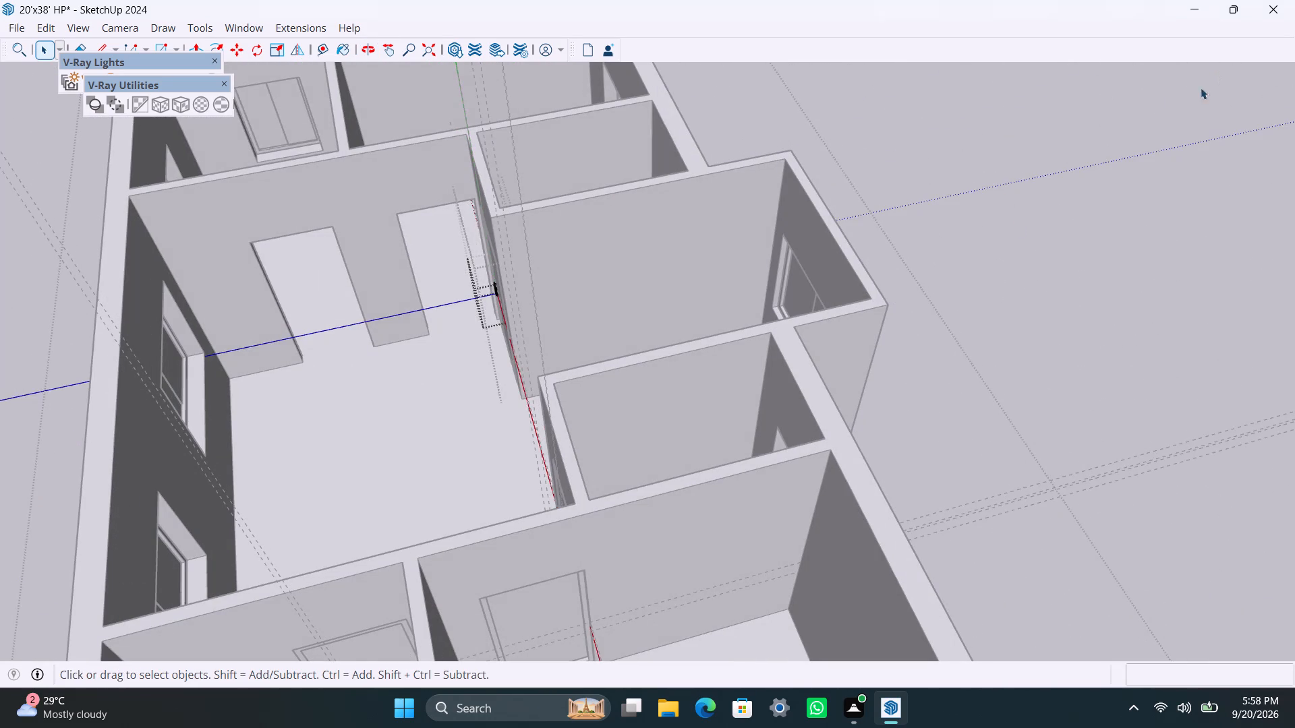
left_click(1217, 181)
left_click(1118, 357)
Draw a rectangle across the central room's end-wall doorway nearer the windowed wall and group its face with its edges.
scroll(936, 386, "down", 4)
middle_click_drag(918, 423, 888, 427)
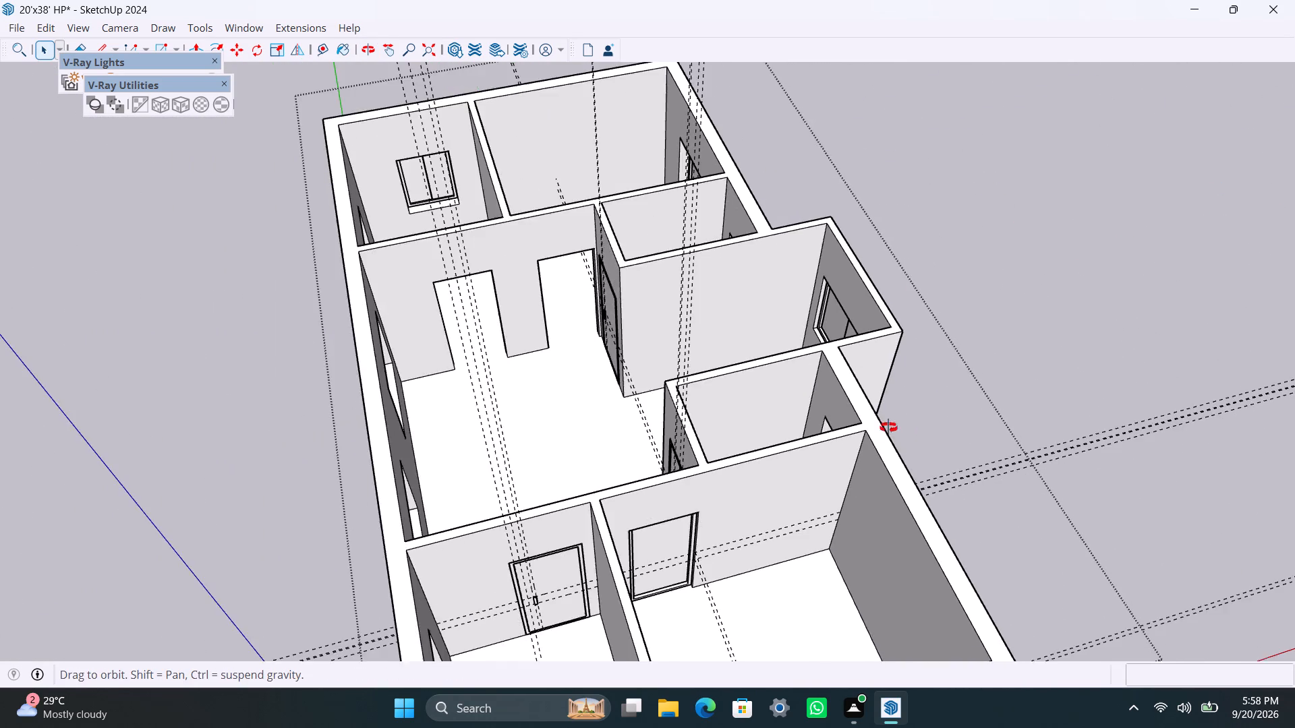
middle_click_drag(888, 427, 698, 427)
scroll(535, 394, "up", 2)
middle_click_drag(540, 398, 788, 647)
scroll(760, 550, "up", 3)
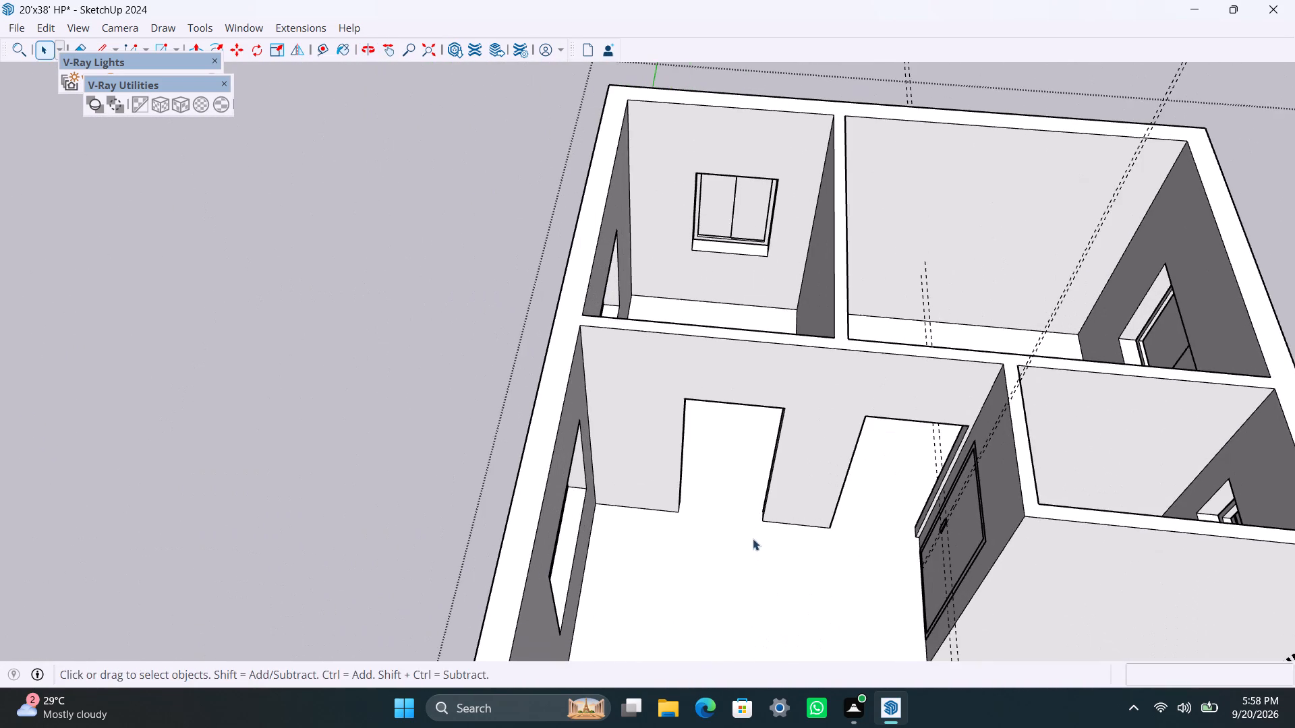
middle_click_drag(754, 530, 751, 512)
scroll(973, 546, "up", 1)
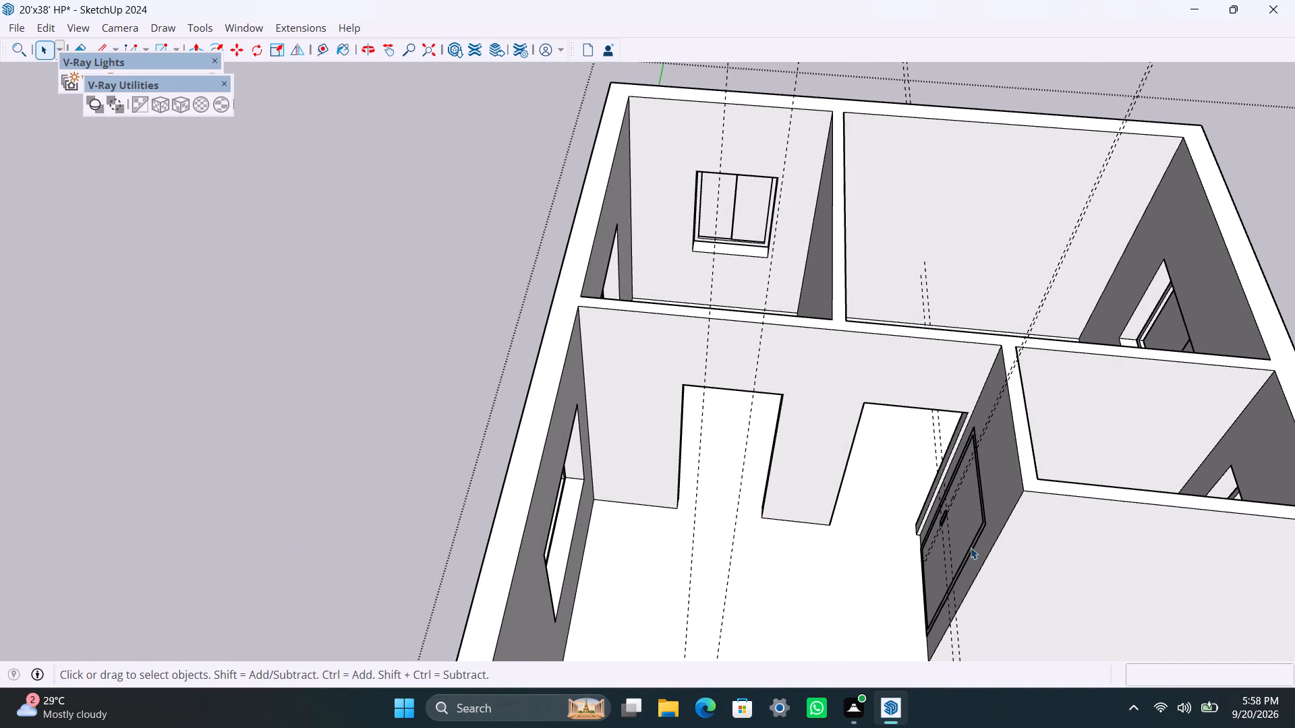
scroll(971, 547, "up", 2)
middle_click_drag(668, 597, 643, 571)
scroll(522, 514, "up", 2)
key("r")
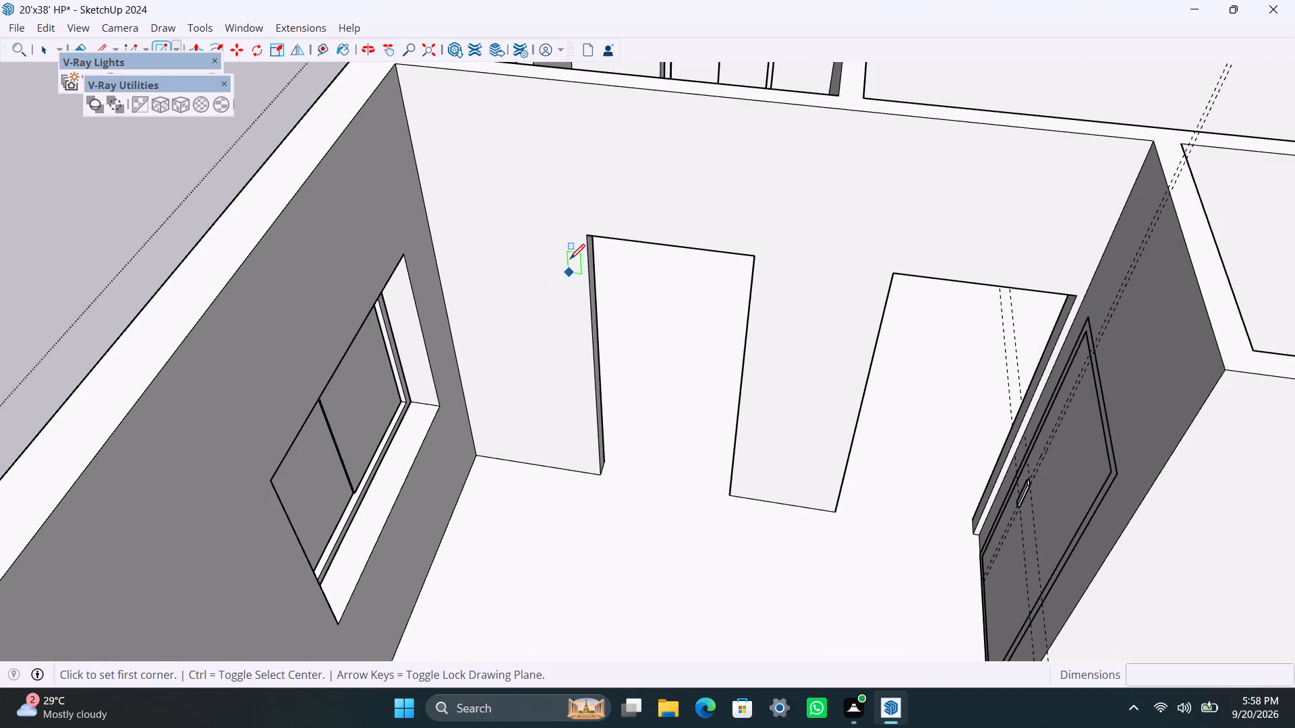
left_click(592, 238)
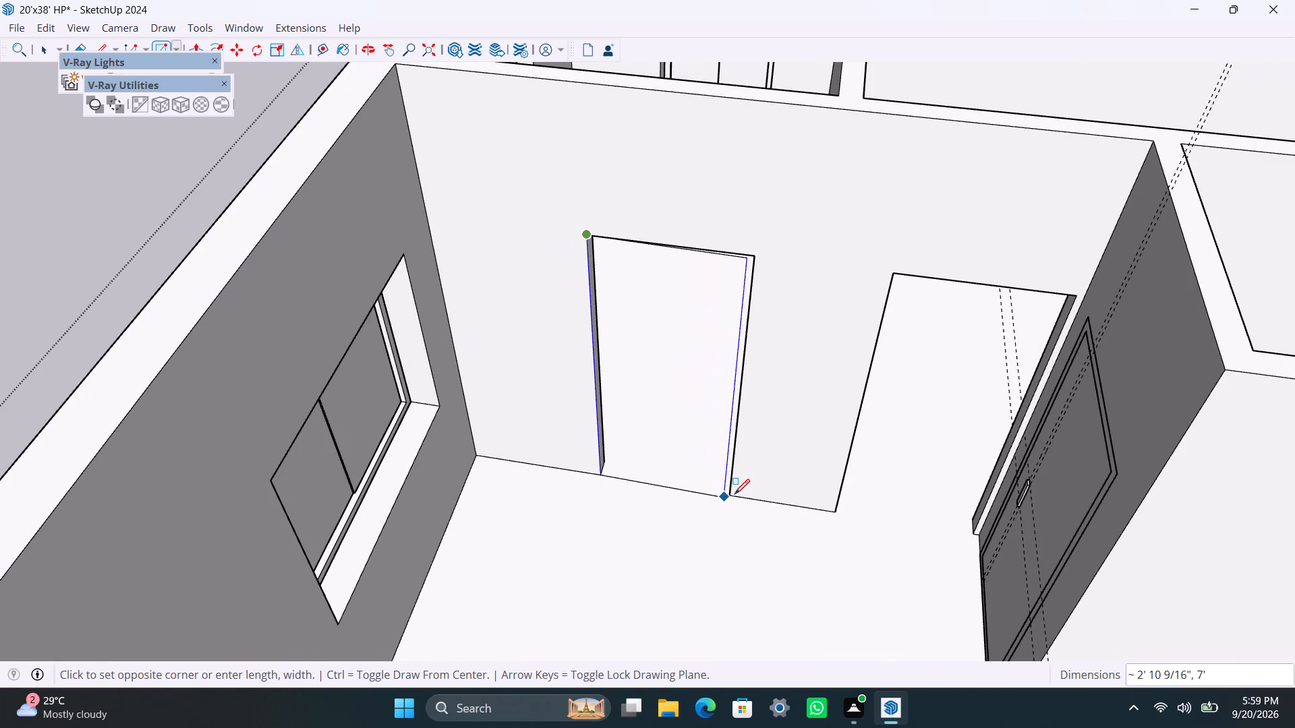
left_click(735, 493)
key("space")
double_click(688, 429)
right_click(688, 429)
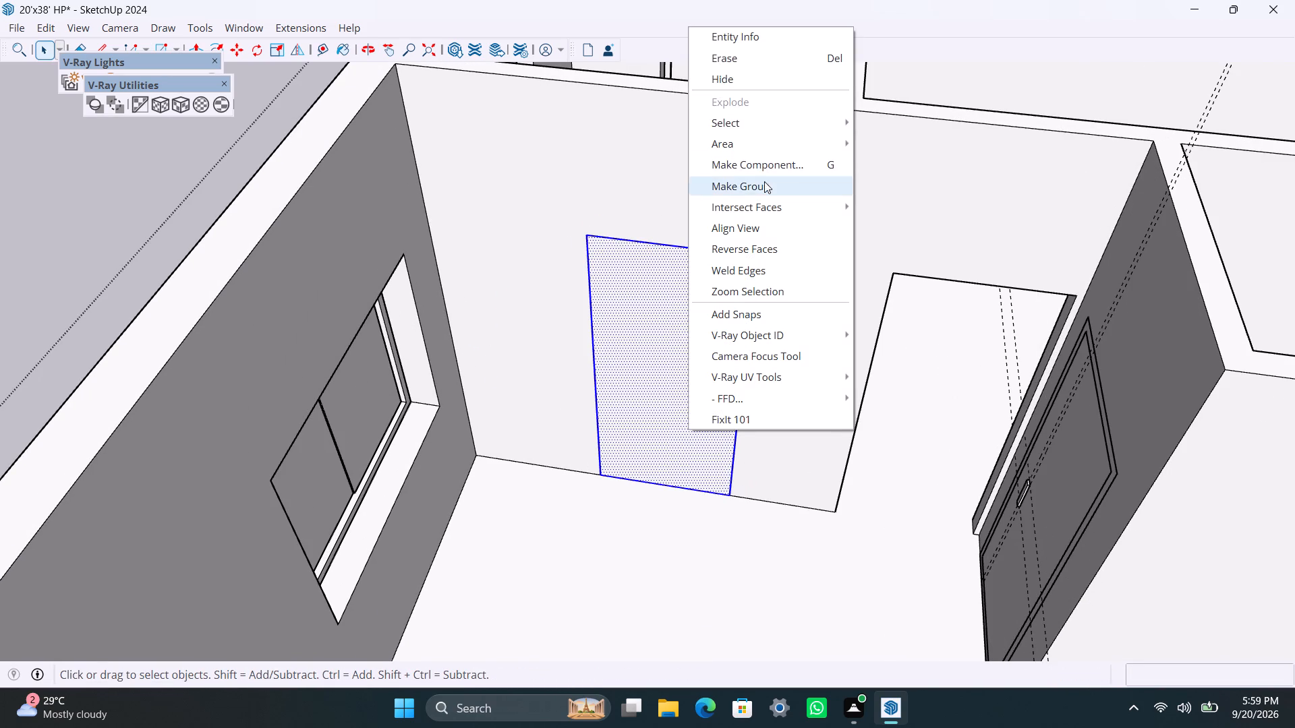
left_click(765, 182)
Offset this doorway rectangle's edges 2" inward inside its group and delete the inner face, leaving the frame outline.
triple_click(612, 316)
key("f")
left_click(612, 305)
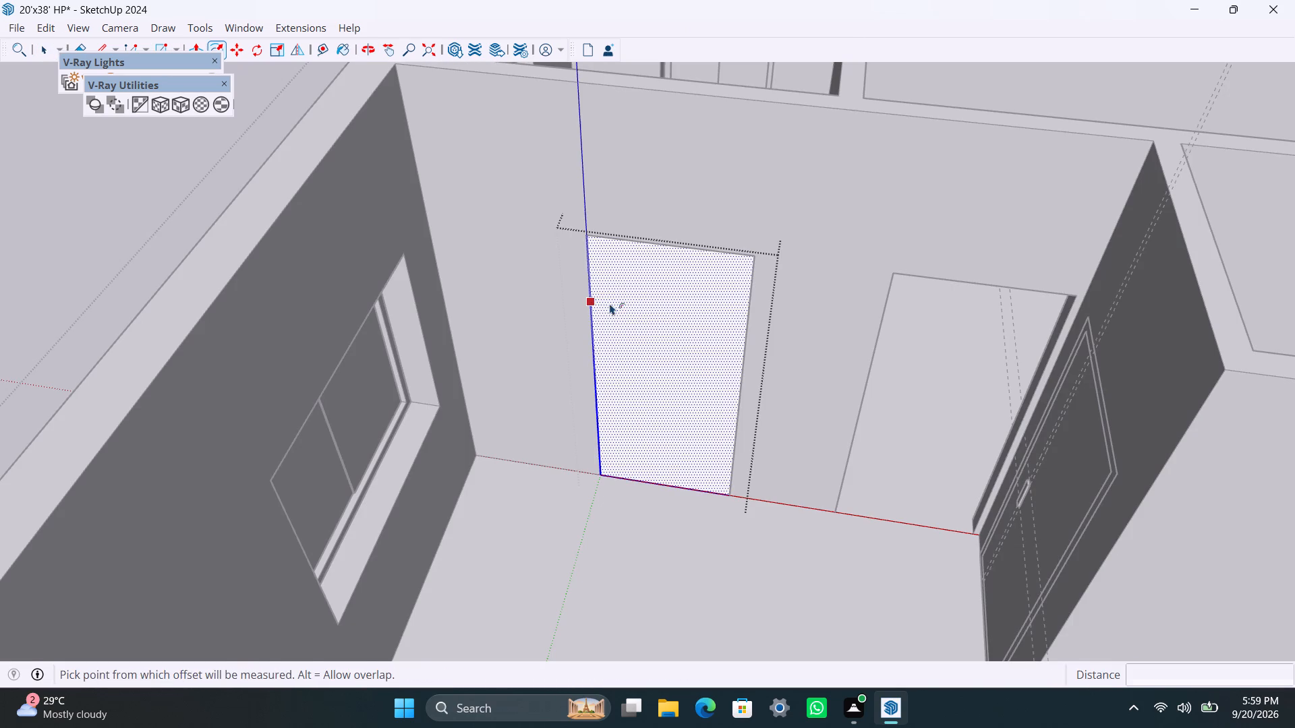
type("2\"")
key("Return")
key("space")
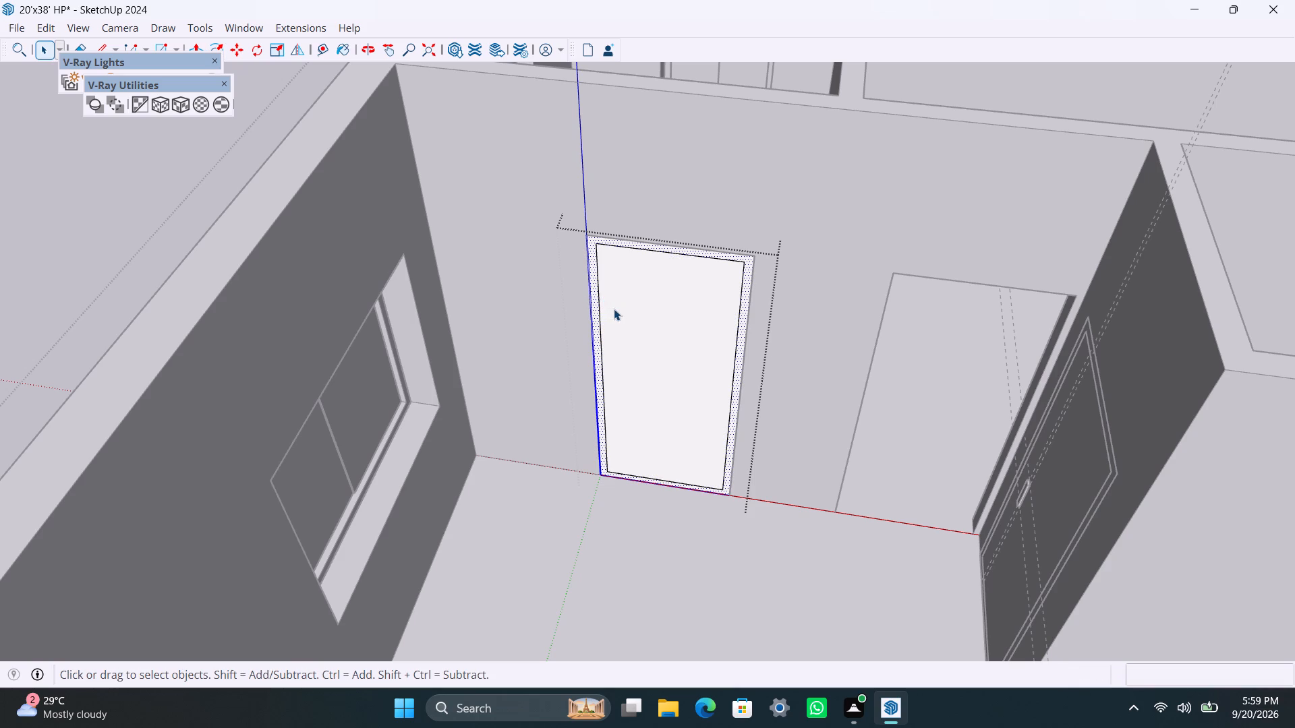
left_click(614, 309)
key("Delete")
Push/pull this doorway's frame face 2.5".
scroll(612, 462, "up", 6)
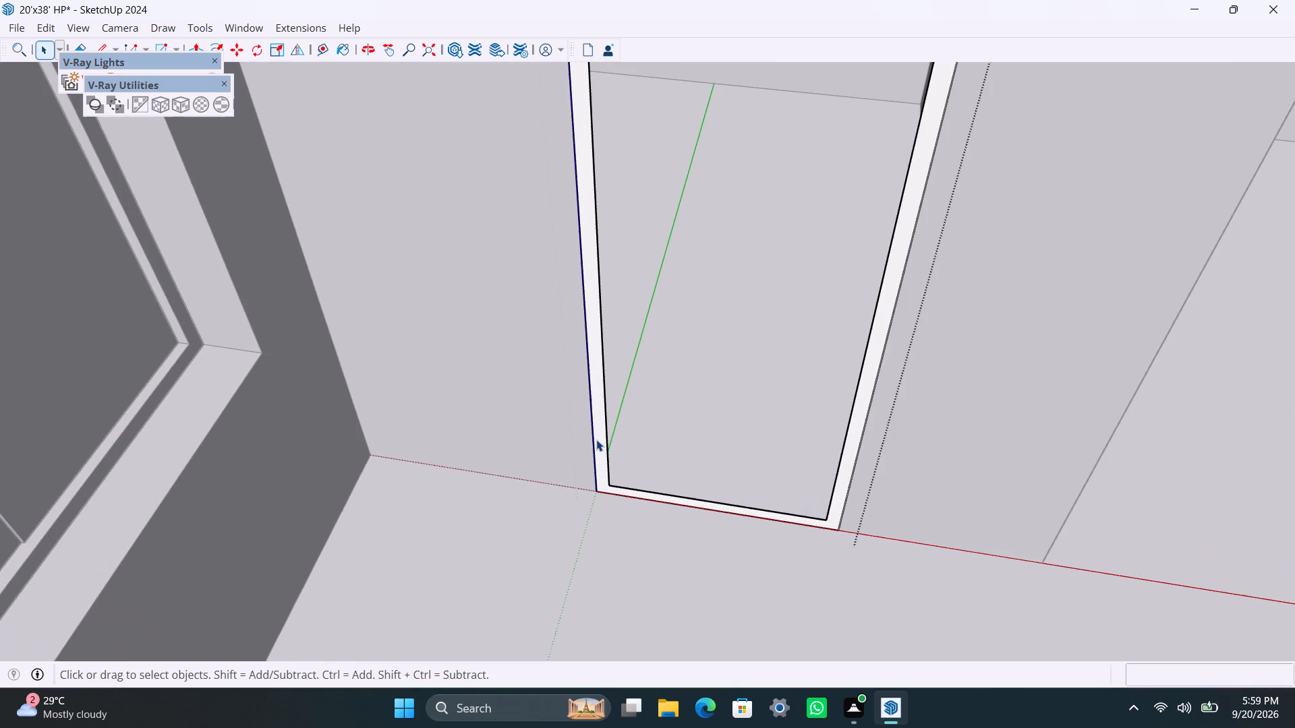
left_click(598, 421)
key("p")
left_click(598, 421)
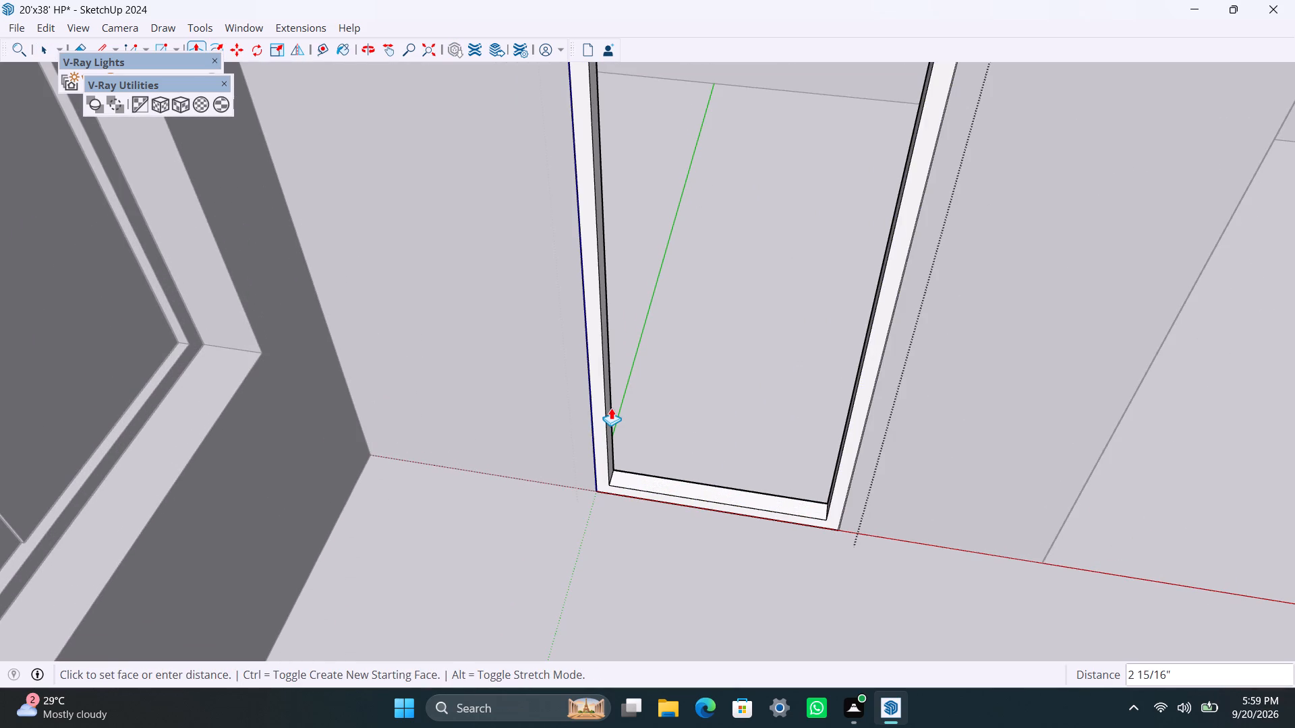
type("2.5\"")
key("Return")
key("space")
Draw a door-panel rectangle across this frame's inner opening and group its face with its edges.
scroll(612, 429, "down", 4)
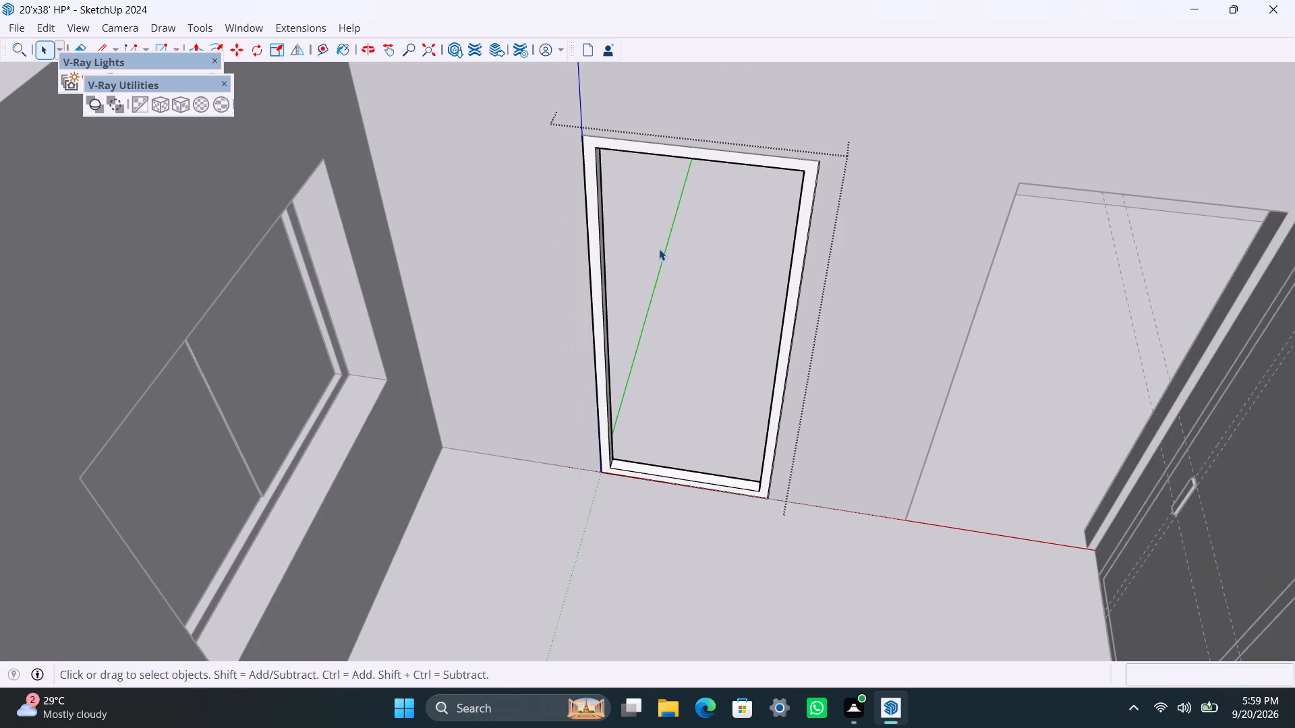
key("r")
left_click_drag(595, 147, 600, 184)
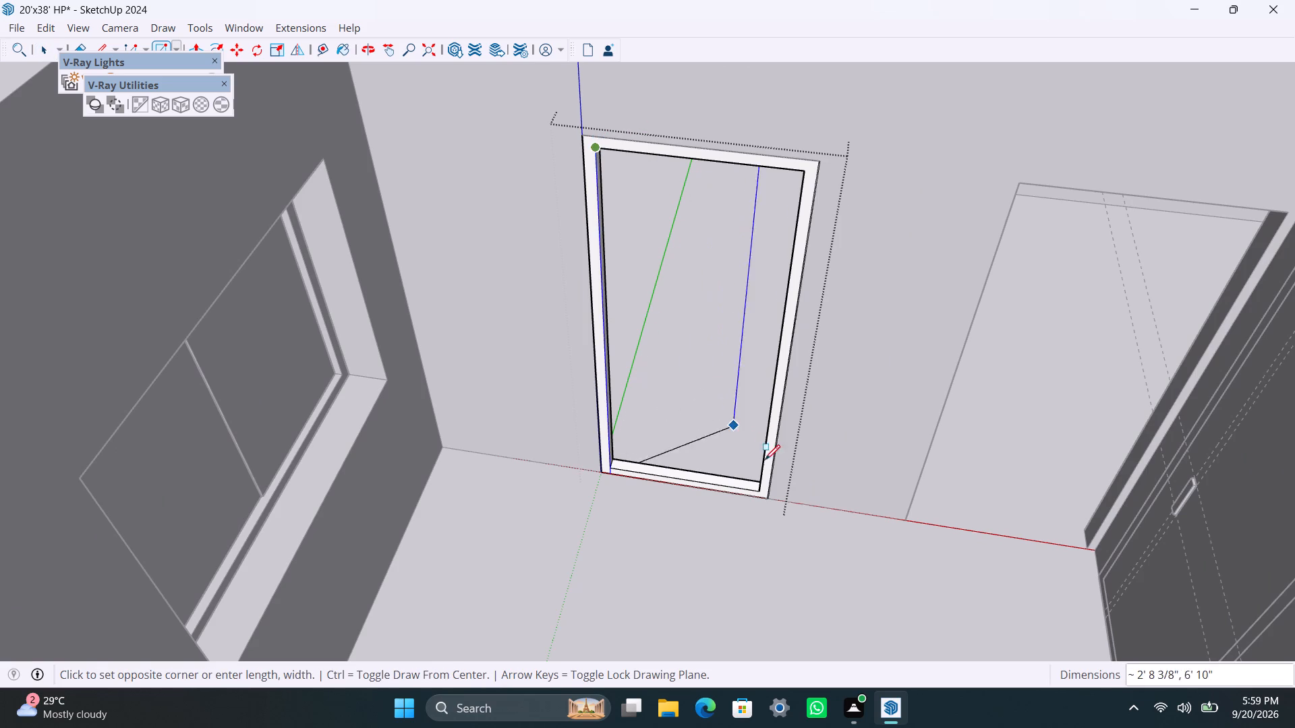
left_click(761, 486)
key("space")
double_click(706, 427)
right_click(705, 426)
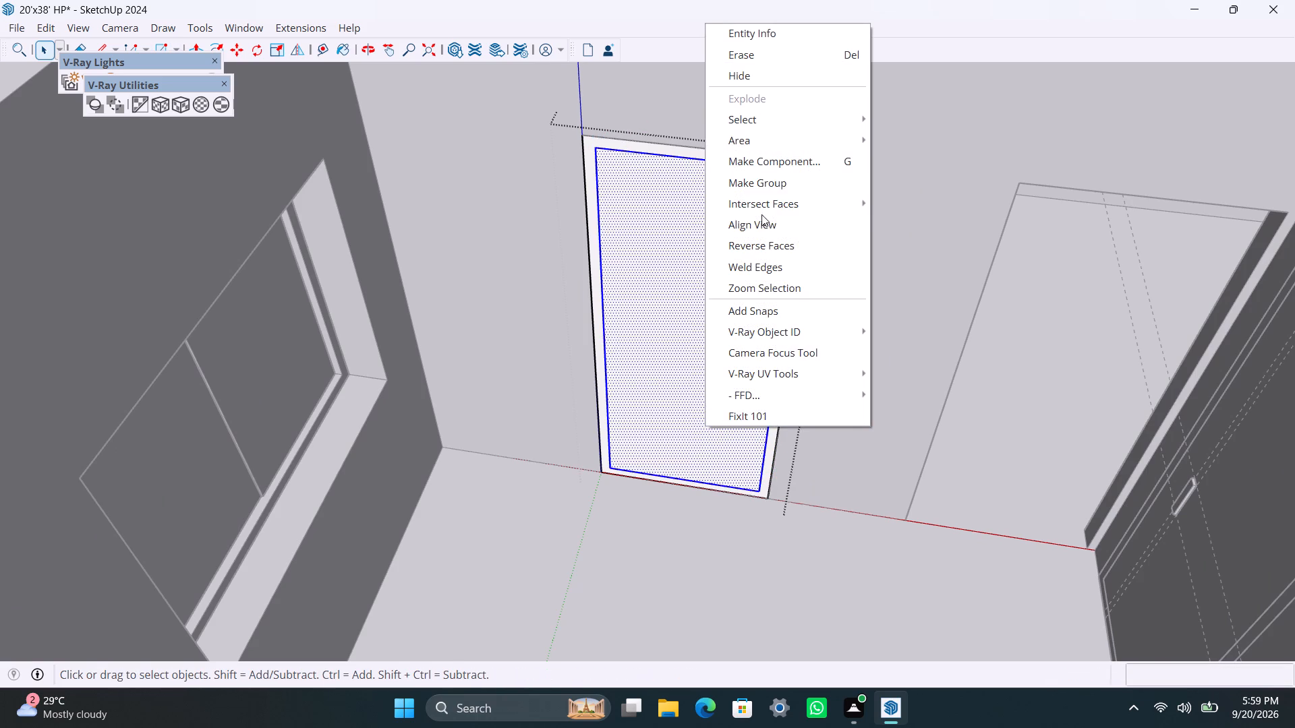
left_click(756, 179)
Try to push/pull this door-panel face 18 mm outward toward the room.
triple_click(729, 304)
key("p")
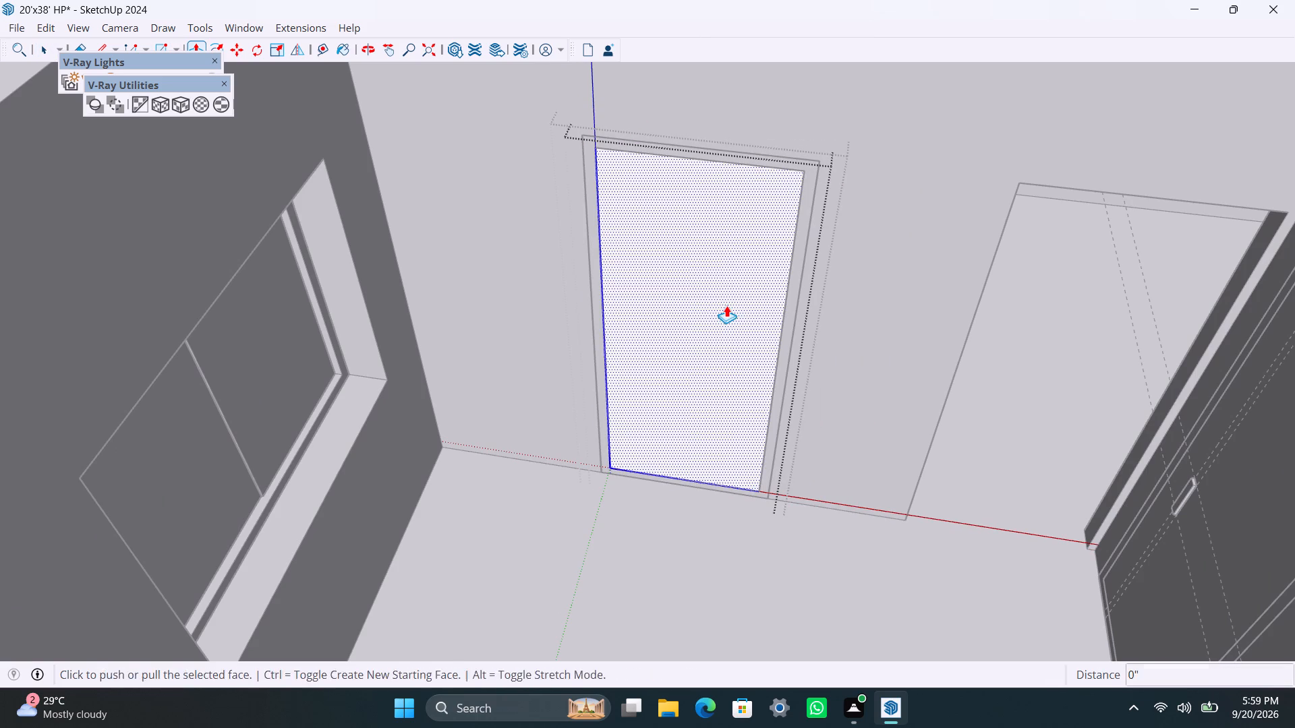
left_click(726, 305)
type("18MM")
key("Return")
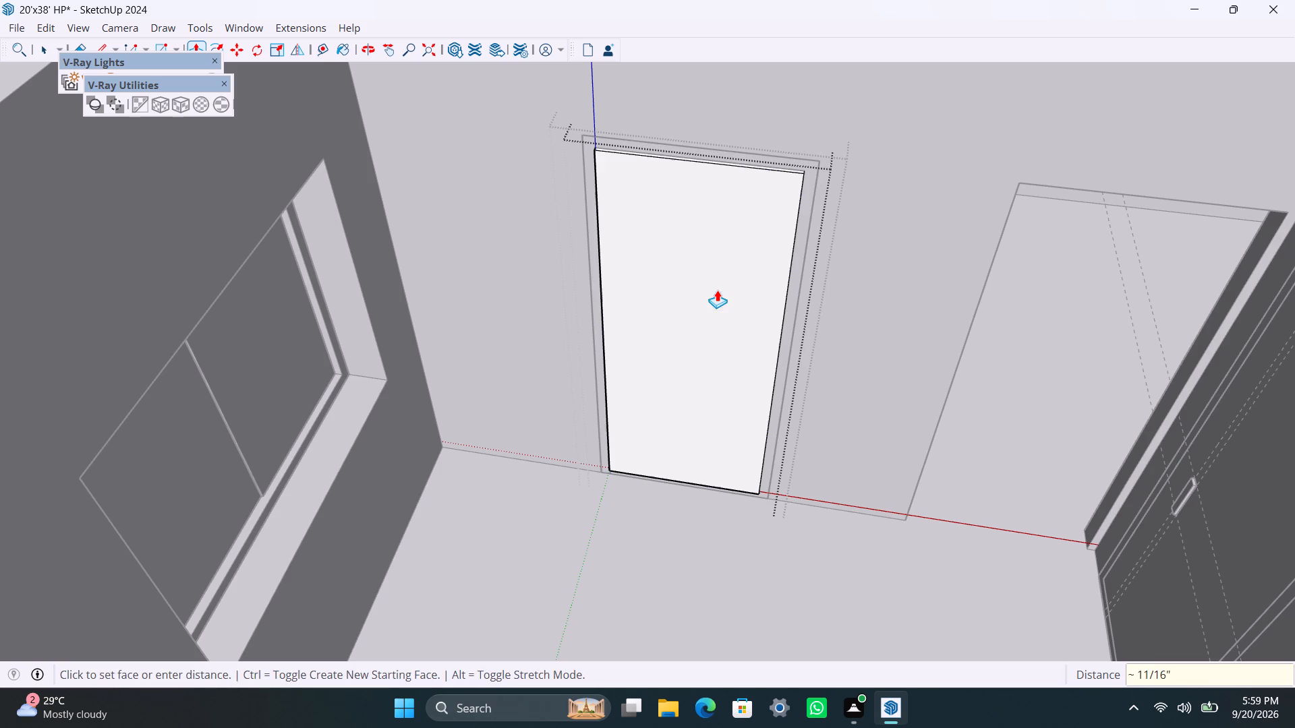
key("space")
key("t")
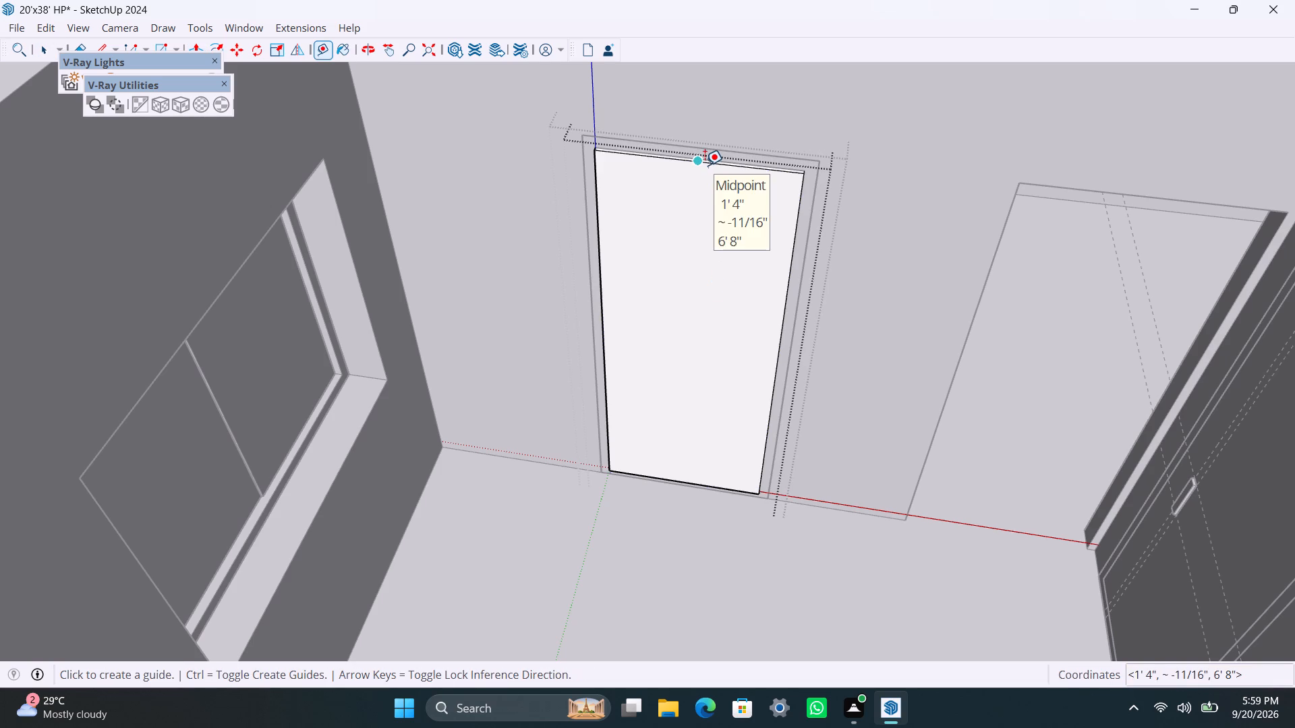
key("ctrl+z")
Push/pull this door-panel face 18 mm back into the frame's depth.
key("space")
left_click(698, 327)
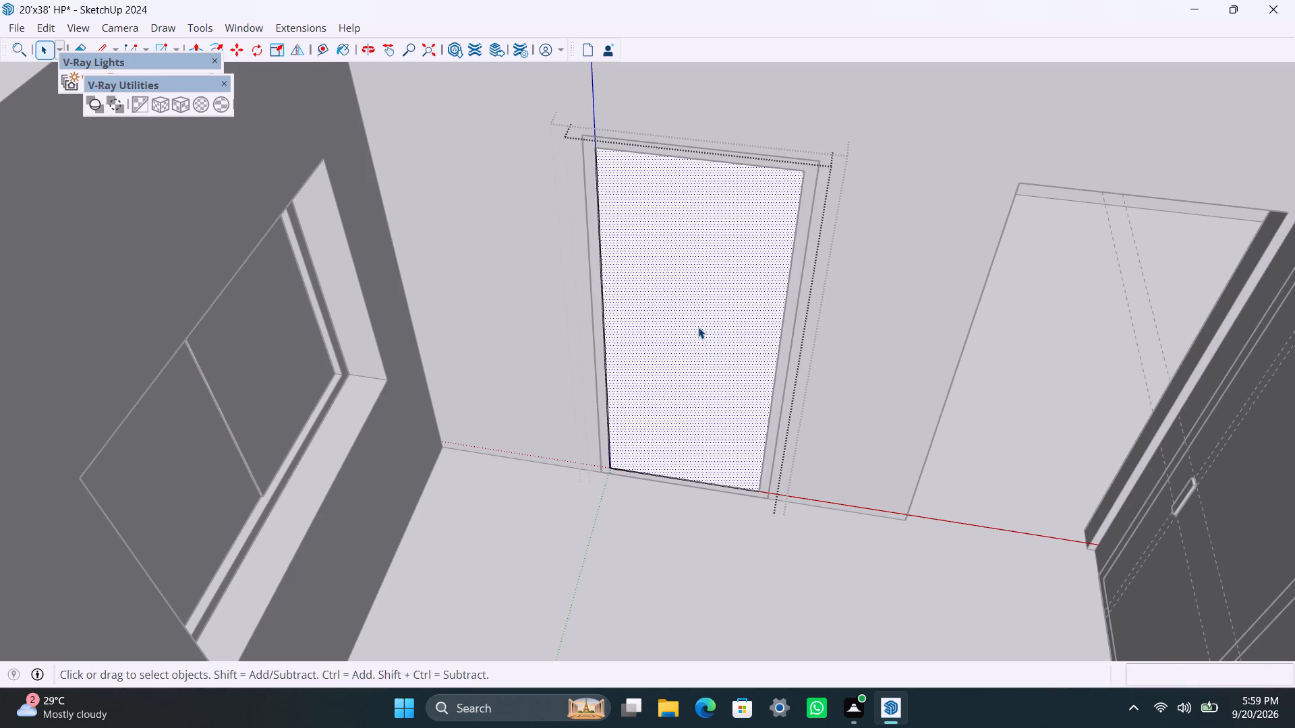
key("p")
left_click_drag(697, 327, 697, 315)
type("18MM")
key("Return")
key("space")
Lay out handle-plate guides: horizontal 4' below the panel's top edge and 8" above that, vertical 6" from its side edge and 1.5" further in.
key("t")
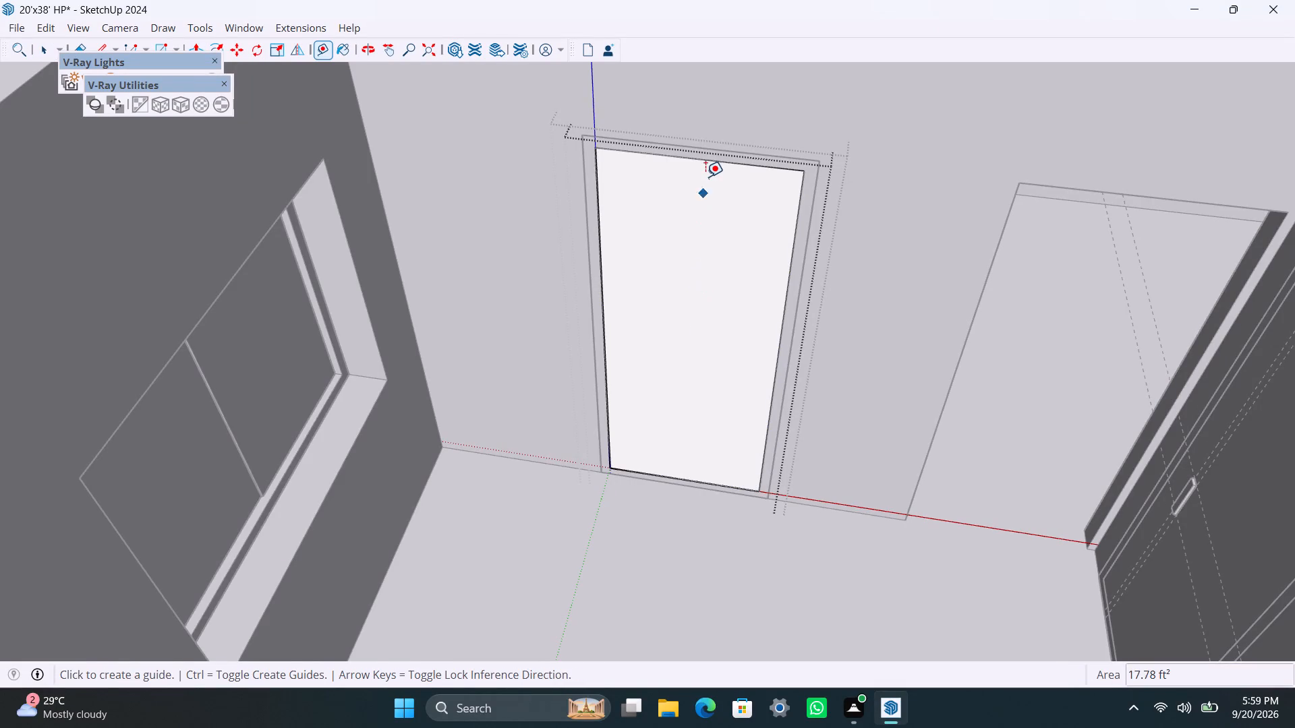
left_click_drag(704, 164, 704, 173)
type("4'")
key("Return")
left_click(603, 317)
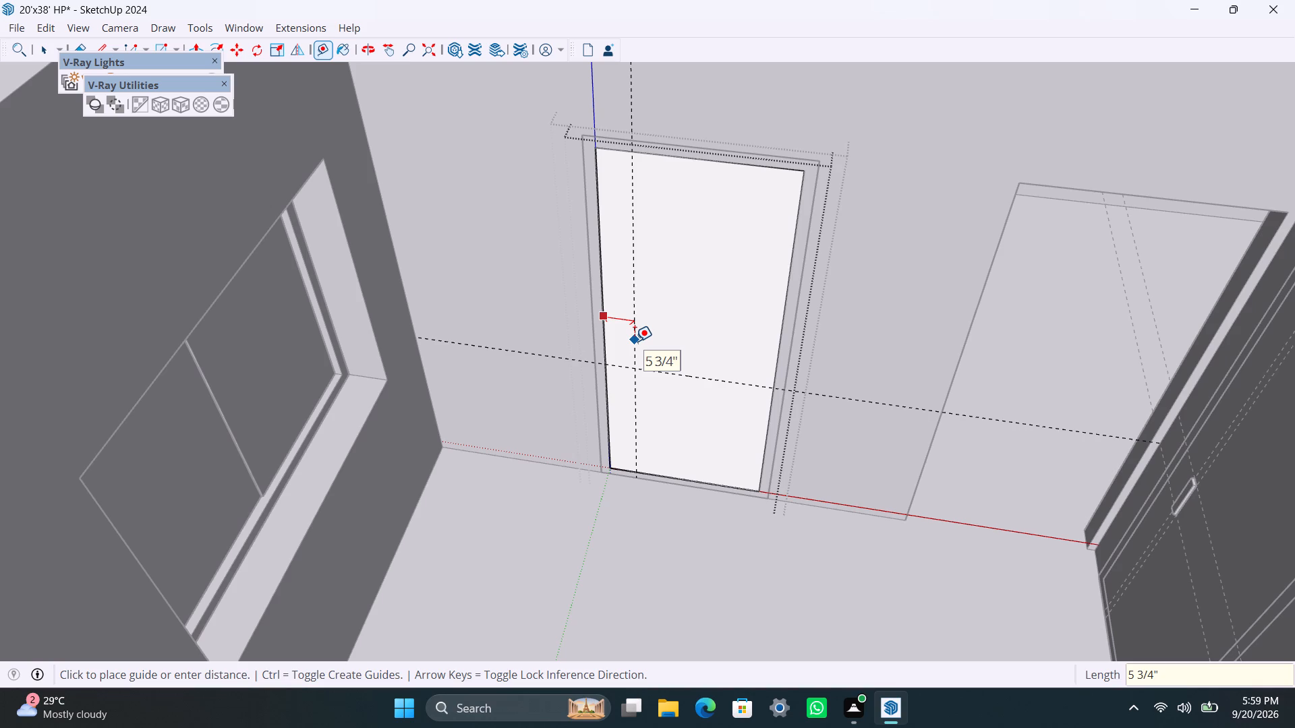
type("6\"")
key("Return")
left_click(634, 328)
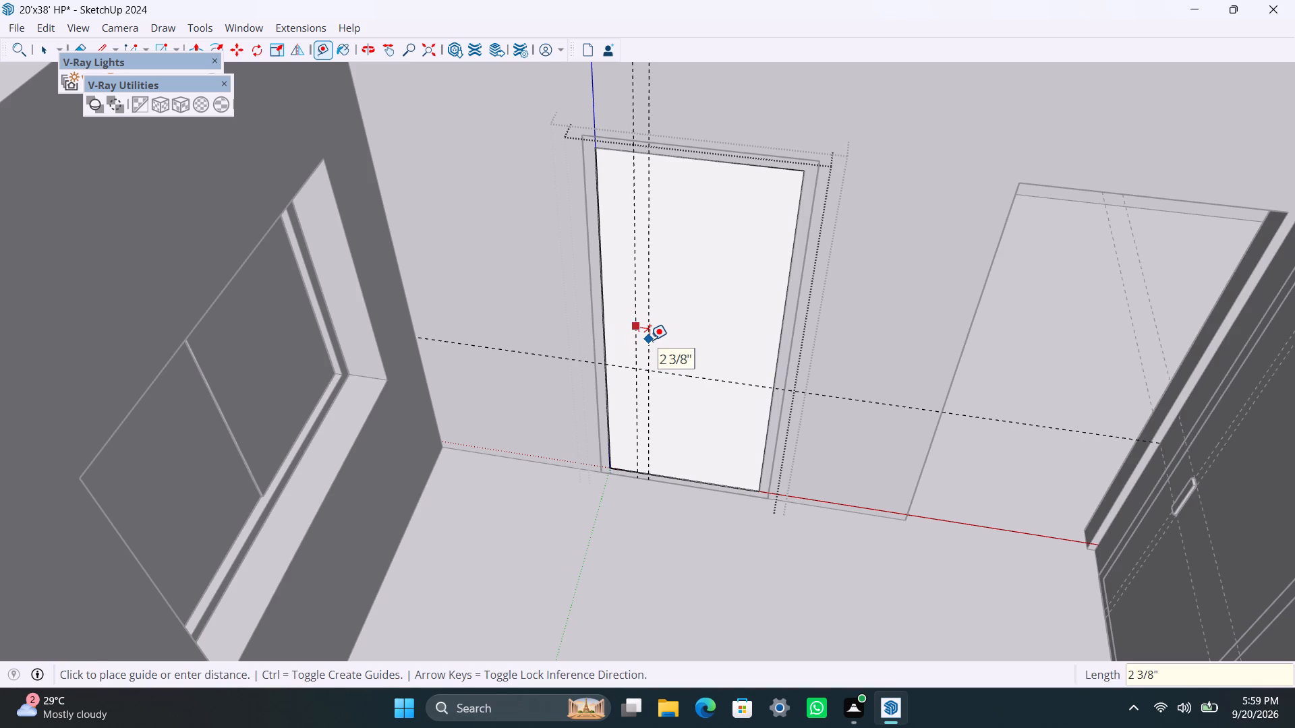
type("1.5\"")
key("Return")
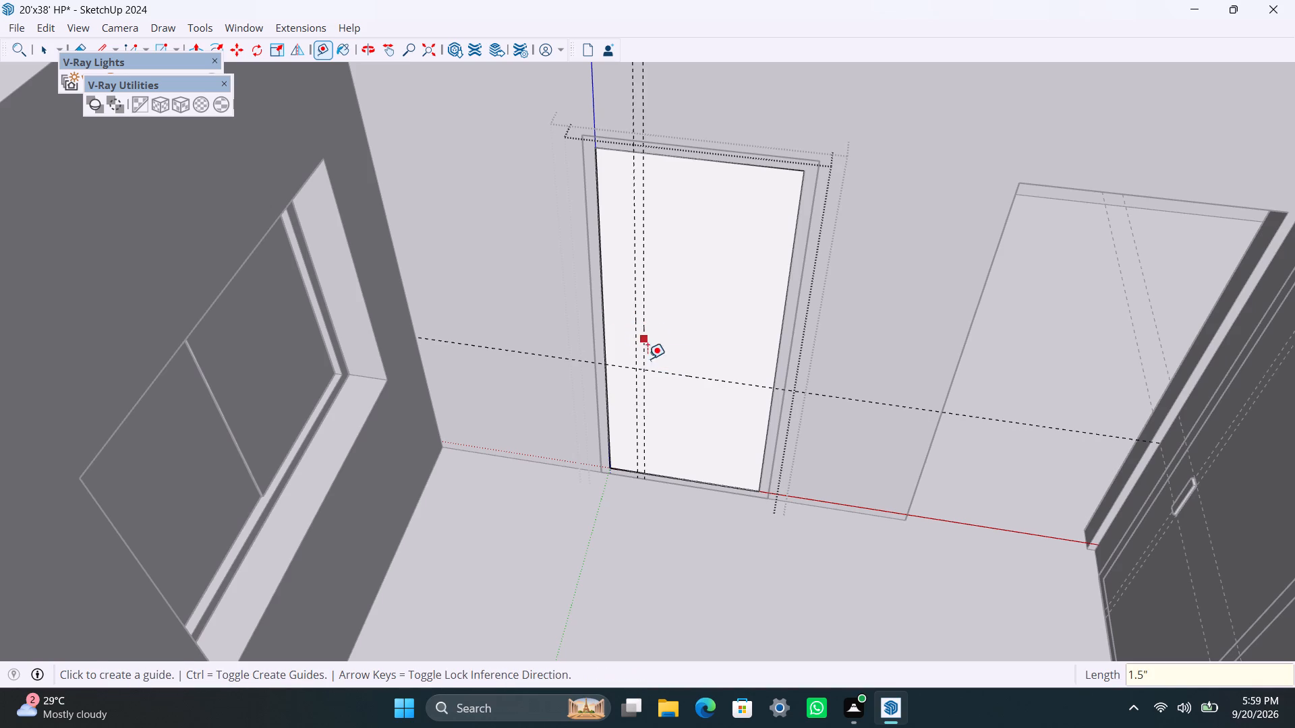
scroll(655, 377, "up", 4)
left_click(658, 365)
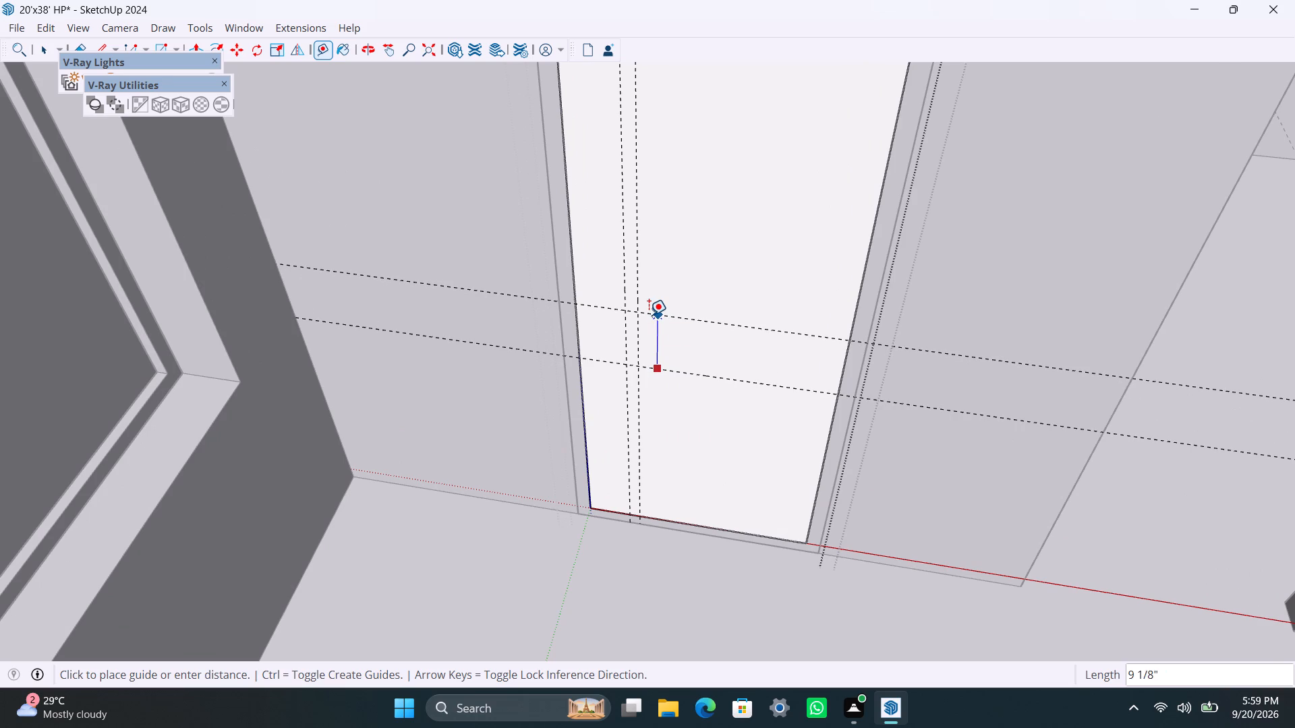
type("8\"")
key("Return")
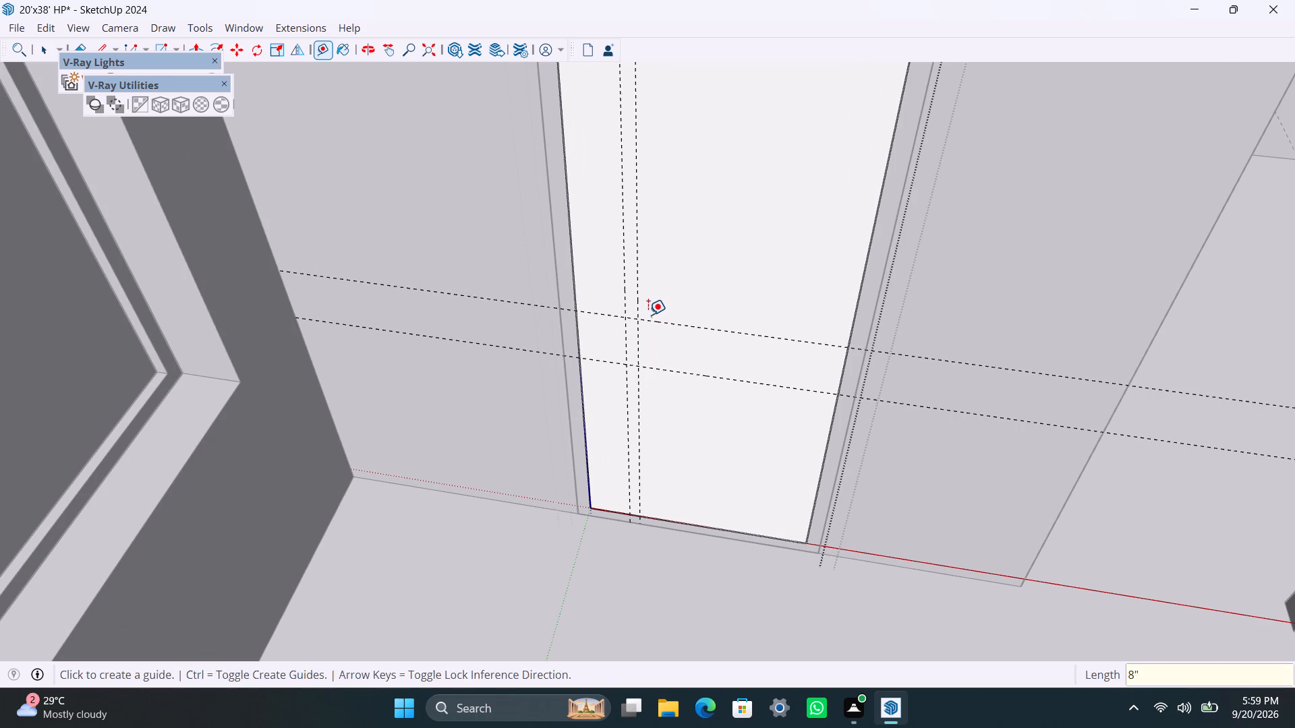
Draw a handle-plate rectangle between the four guide intersections on the door panel and group its face with its edges.
key("space")
scroll(643, 322, "up", 4)
key("r")
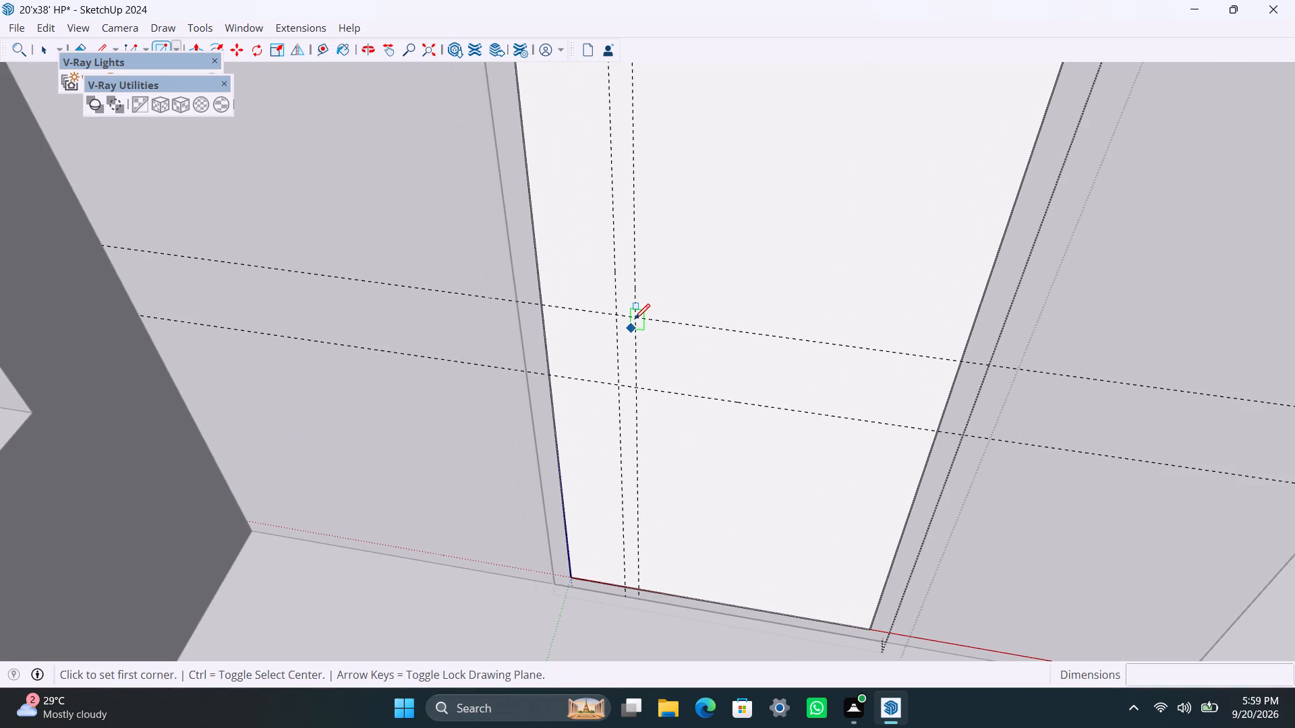
left_click_drag(635, 316, 626, 346)
left_click(618, 383)
key("space")
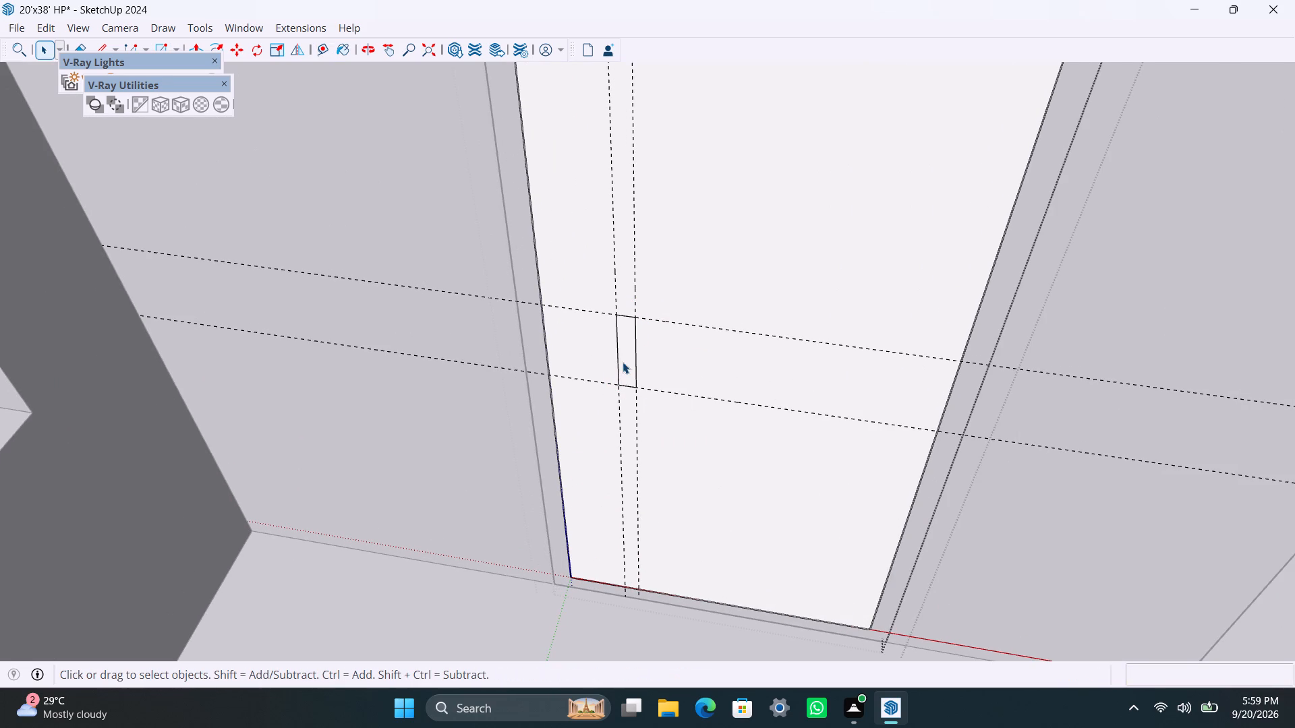
double_click(623, 361)
right_click(621, 361)
left_click(679, 158)
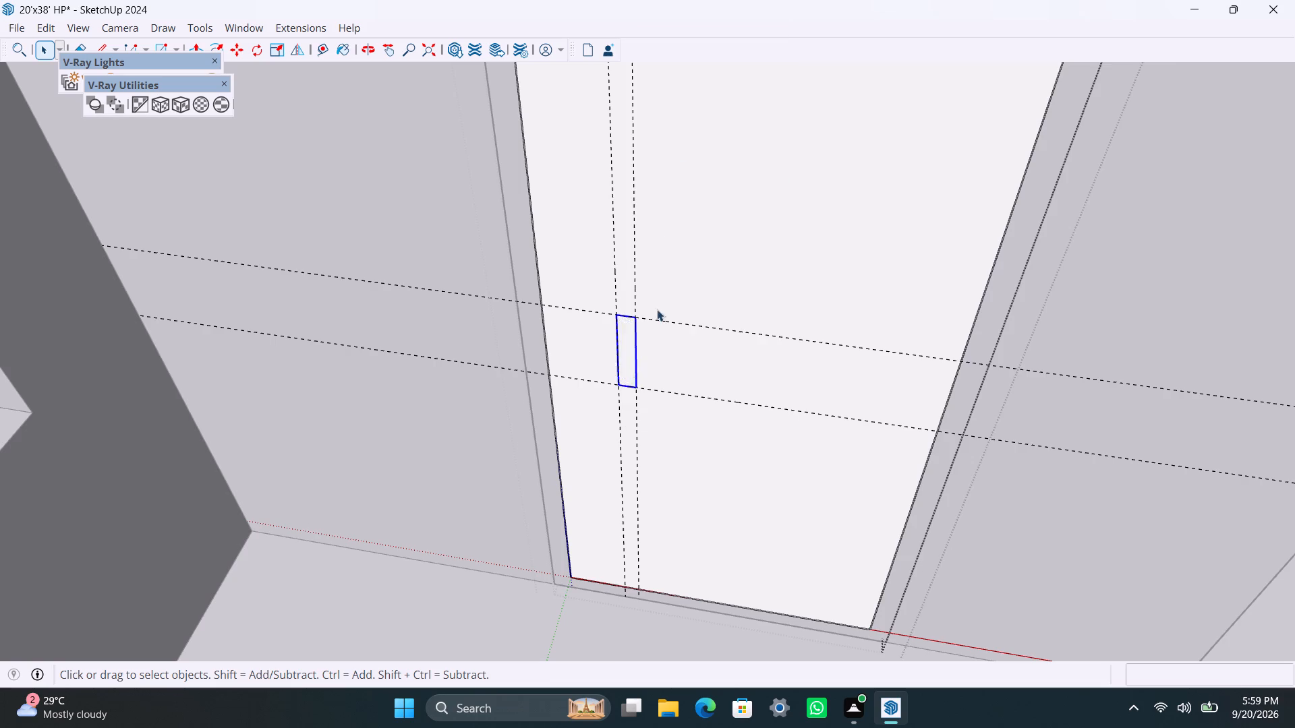
Push/pull this handle-plate face 0.5" outward and exit the nested door groups.
scroll(627, 371, "up", 3)
triple_click(625, 364)
key("p")
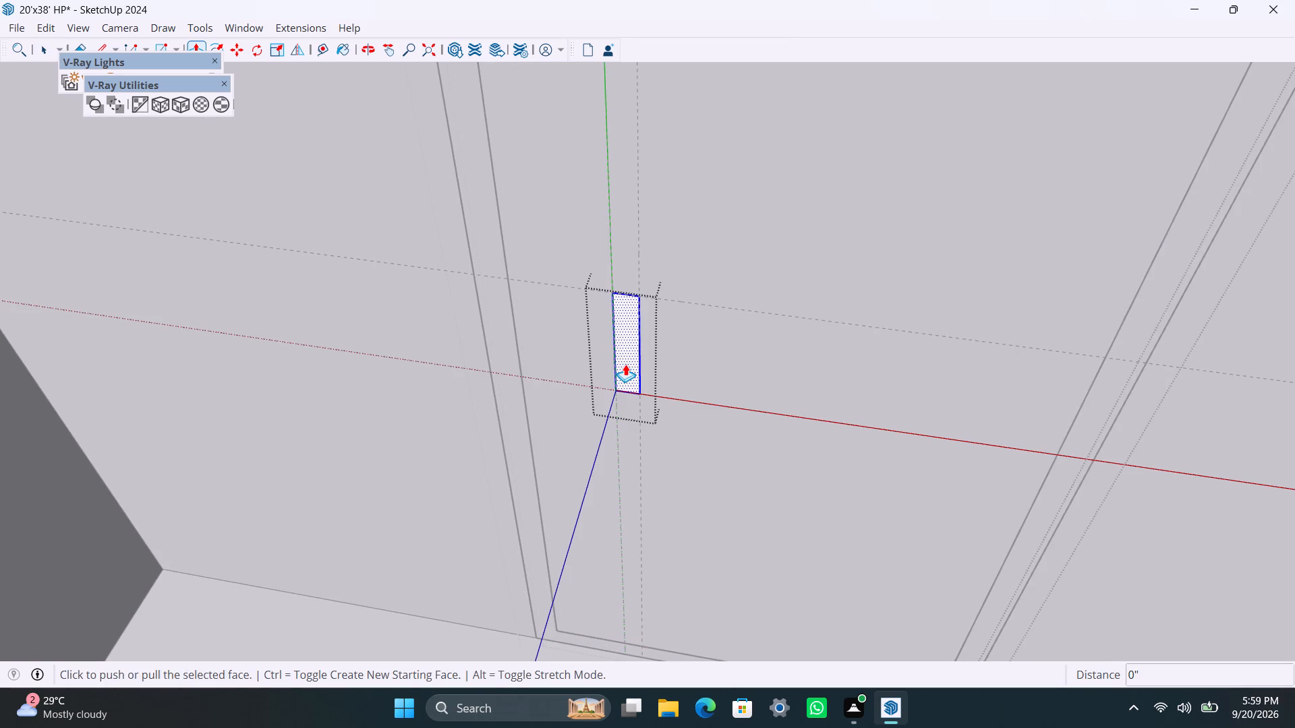
left_click(625, 364)
type("0.5\"")
key("Return")
key("space")
scroll(613, 387, "down", 20)
scroll(613, 387, "down", 2)
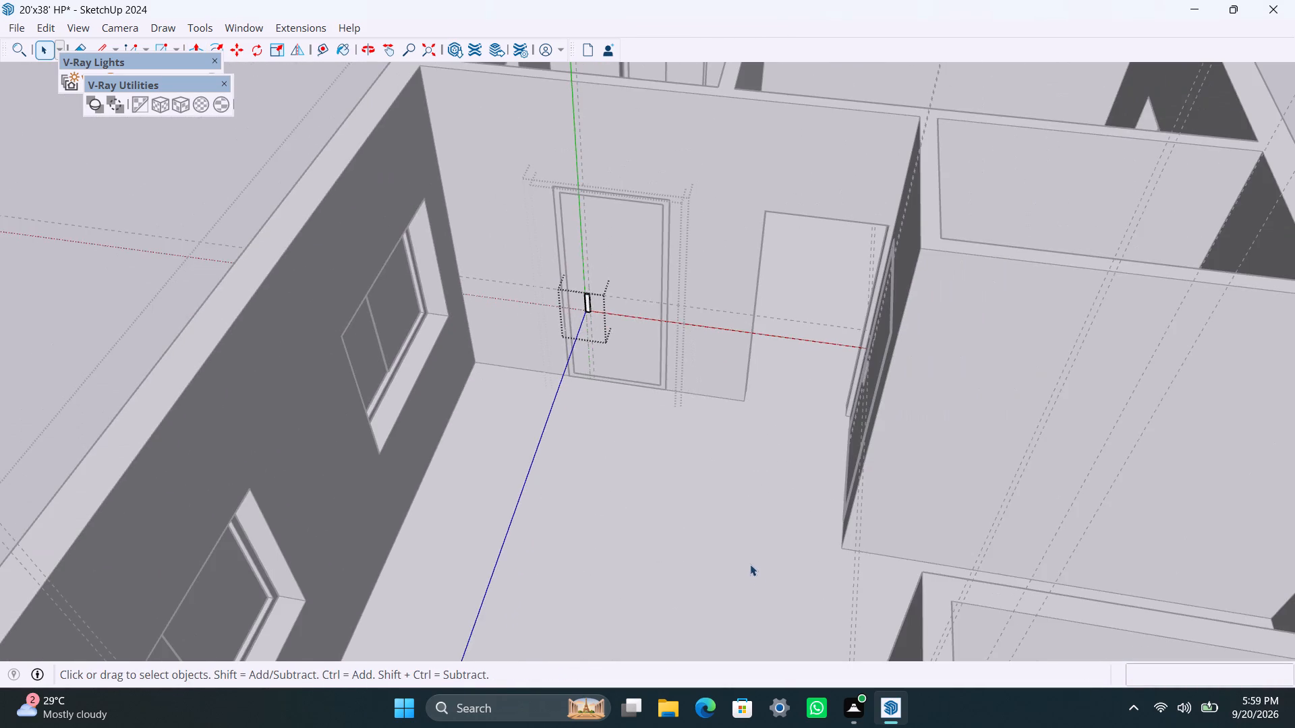
left_click(752, 571)
scroll(700, 437, "down", 4)
middle_click_drag(621, 506, 531, 547)
left_click(538, 538)
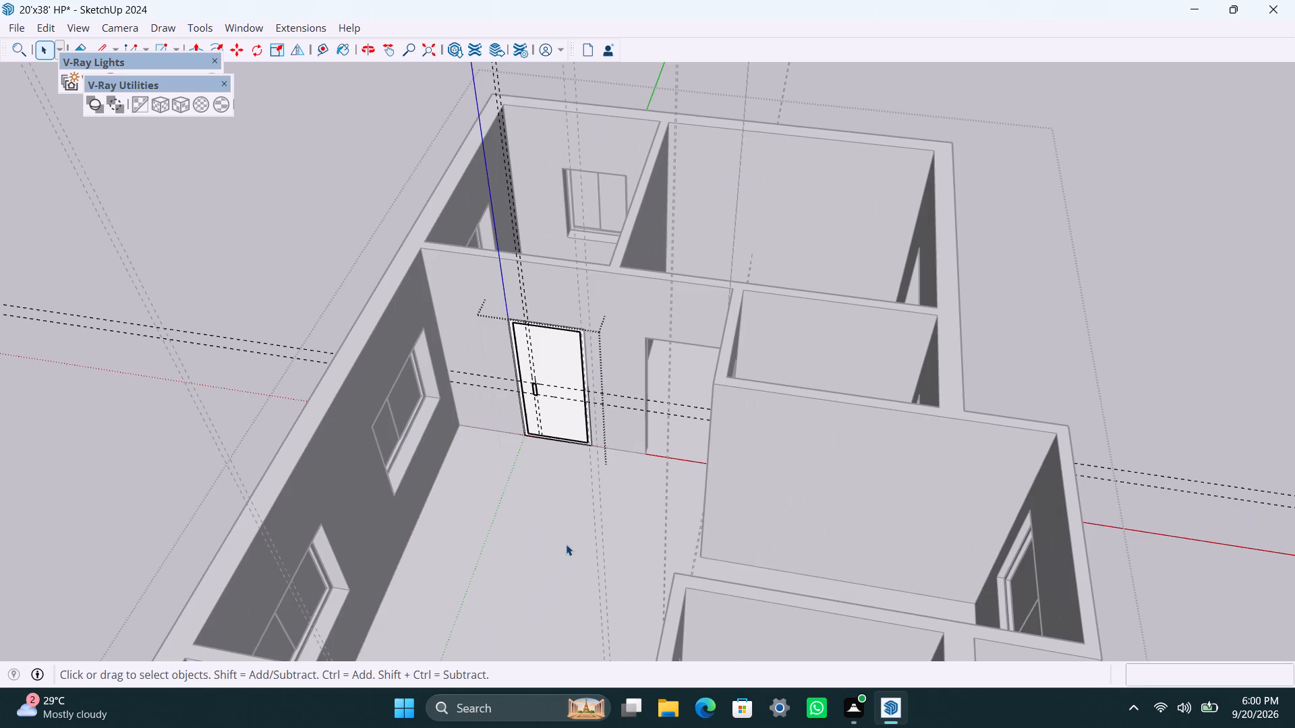
left_click(509, 551)
Draw a 7' x 3' rectangle across the open doorway beside the finished door and group its face with its edges.
scroll(502, 553, "down", 3)
middle_click_drag(489, 594, 571, 620)
scroll(652, 418, "up", 3)
middle_click_drag(628, 450, 594, 455, "shift")
scroll(596, 448, "up", 2)
middle_click(581, 460)
scroll(596, 427, "up", 3)
key("r")
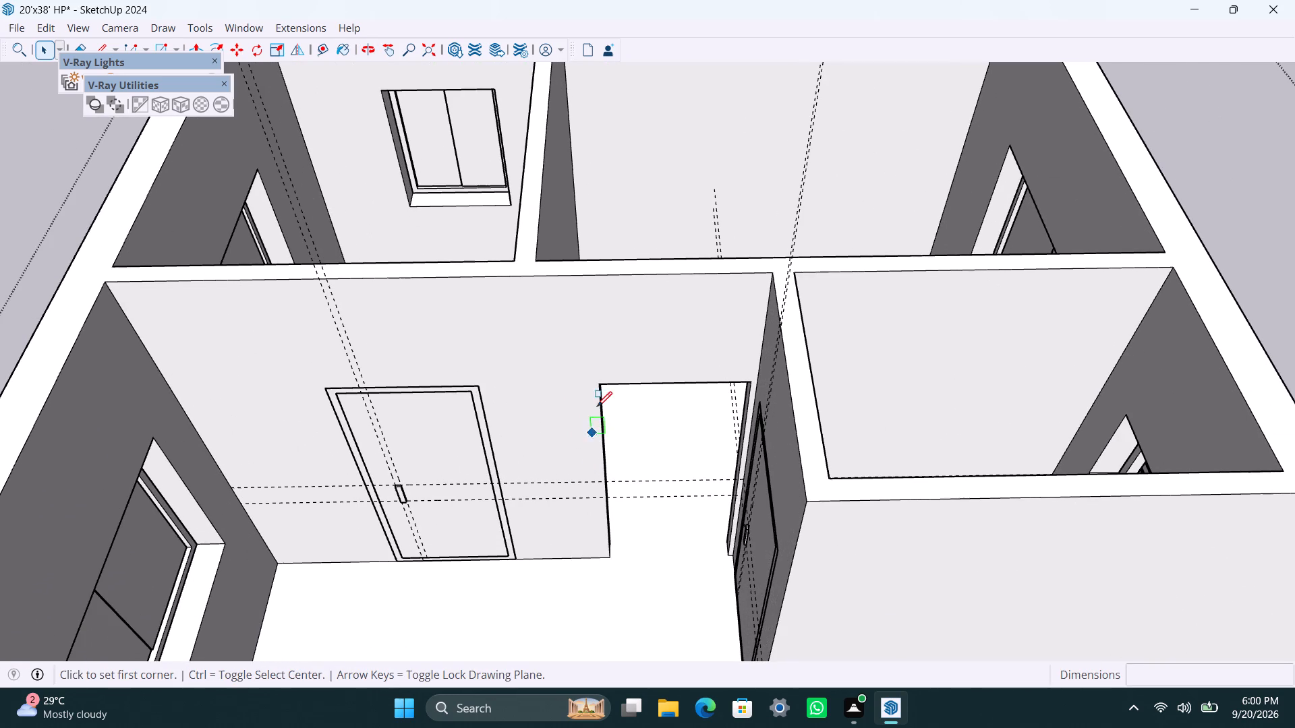
left_click_drag(600, 384, 604, 397)
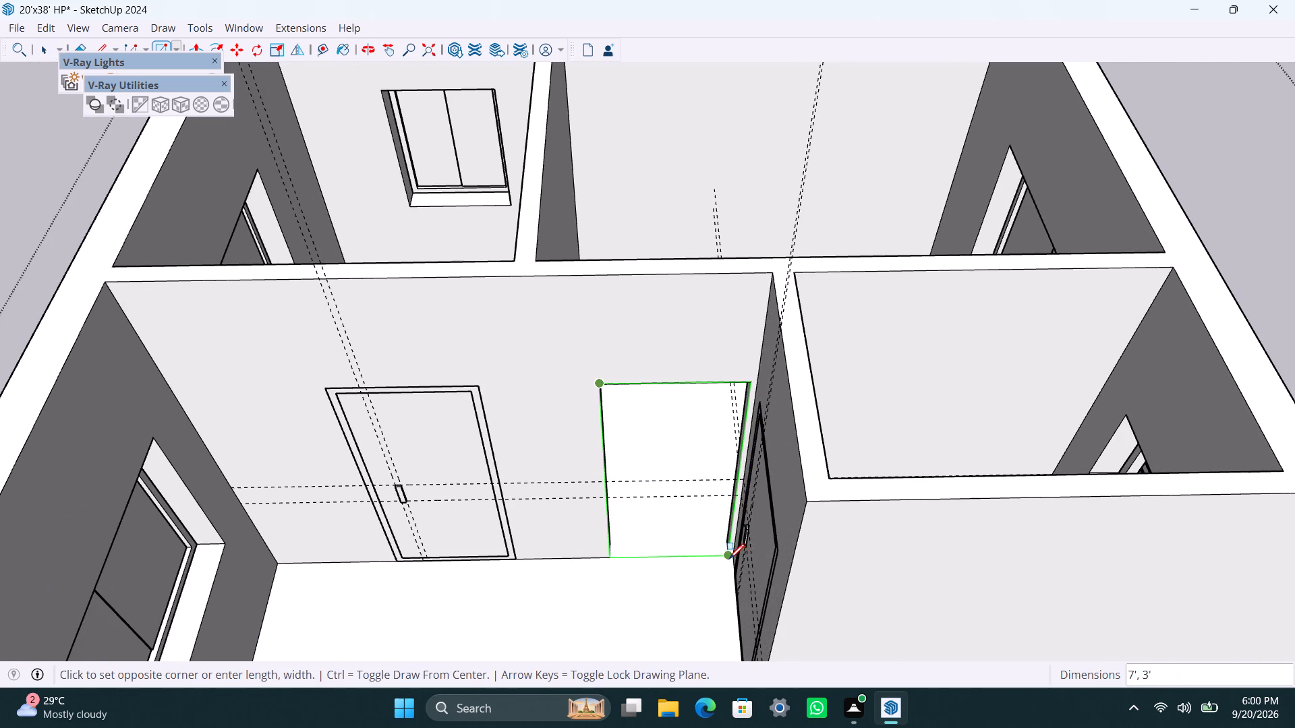
scroll(728, 556, "up", 6)
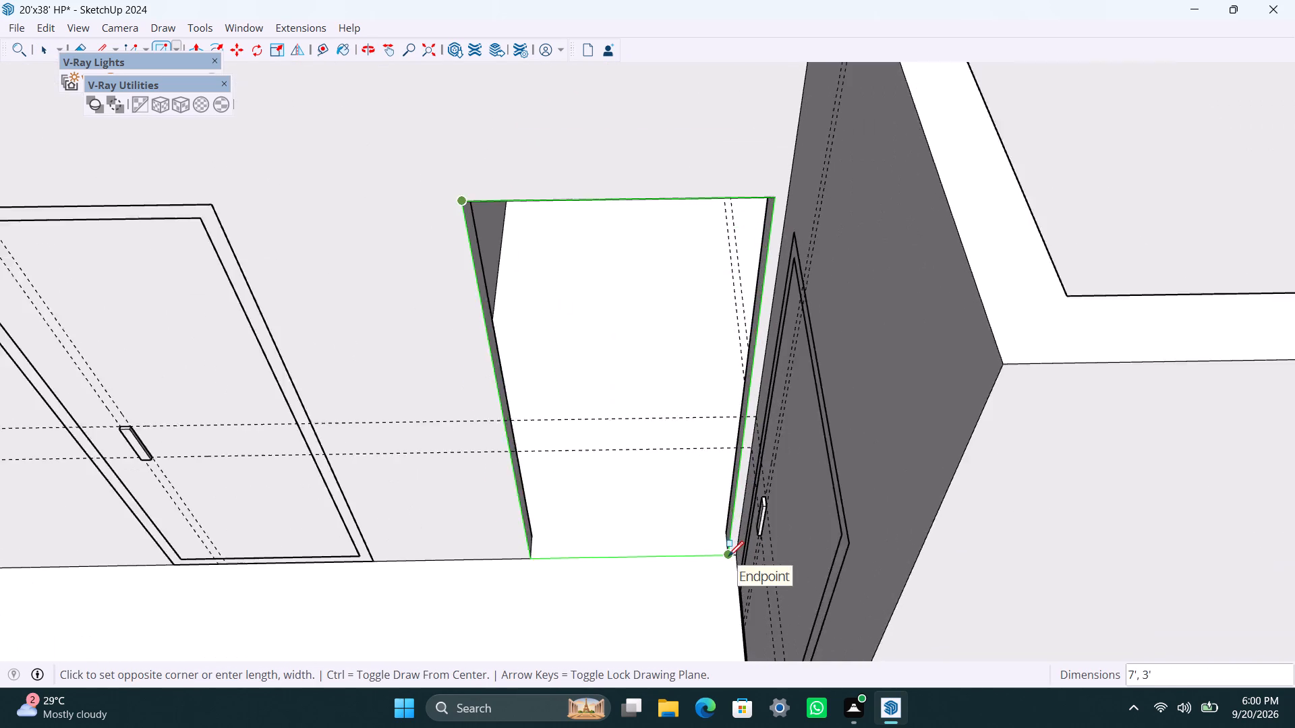
left_click(728, 556)
key("space")
double_click(689, 510)
right_click(689, 509)
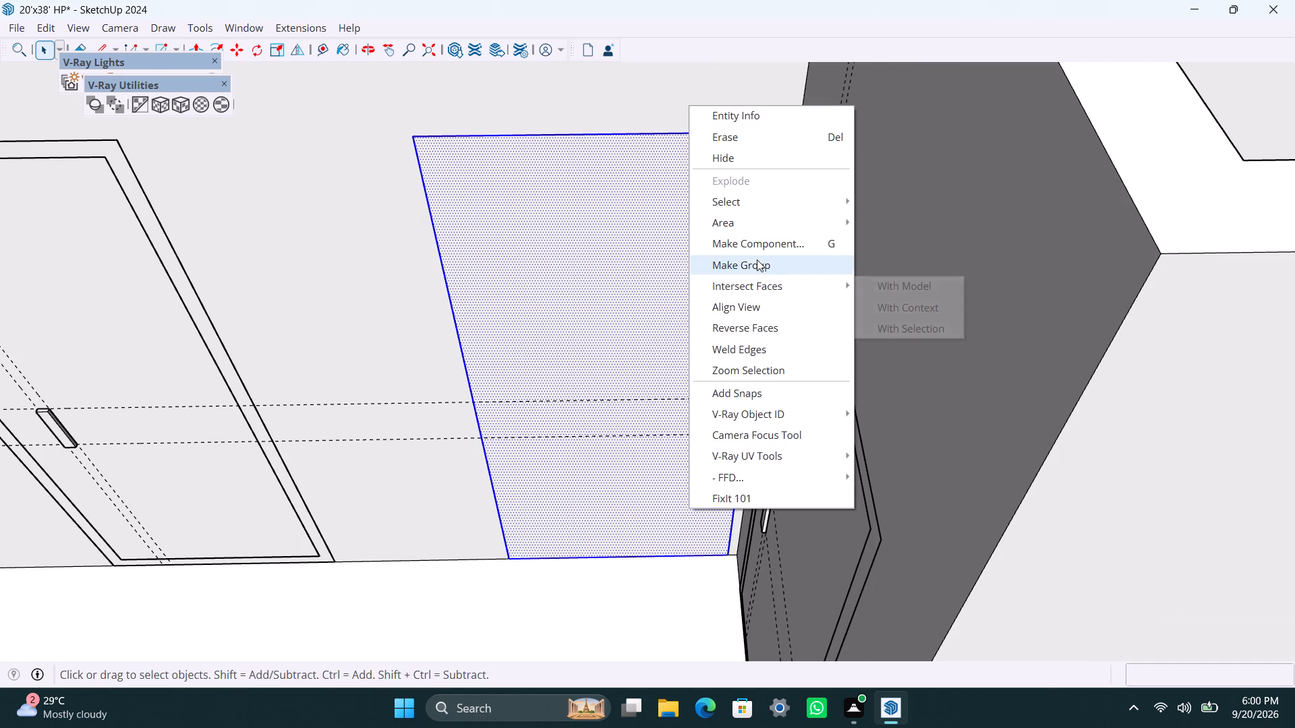
left_click(757, 260)
Offset this doorway face 2" inward and delete the inner face to leave a door-frame border.
double_click(609, 311)
left_click(601, 311)
key("f")
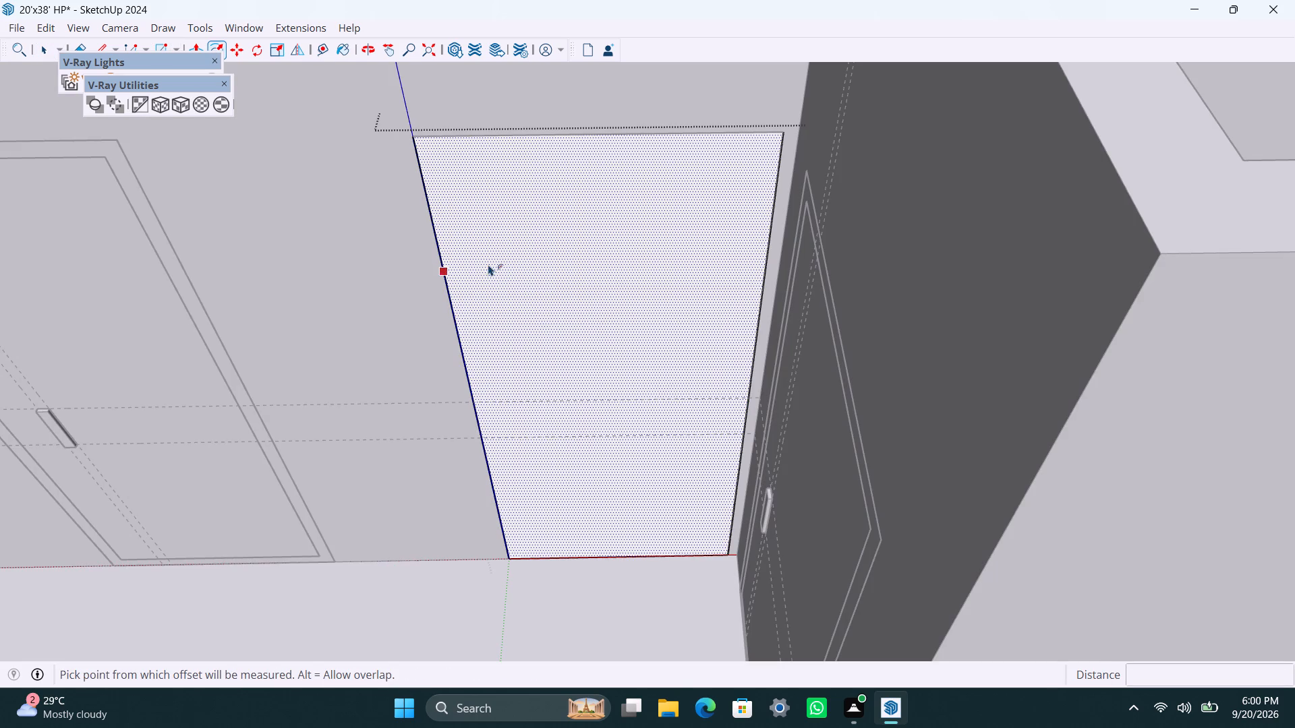
left_click(488, 265)
type("2\"")
key("Return")
key("space")
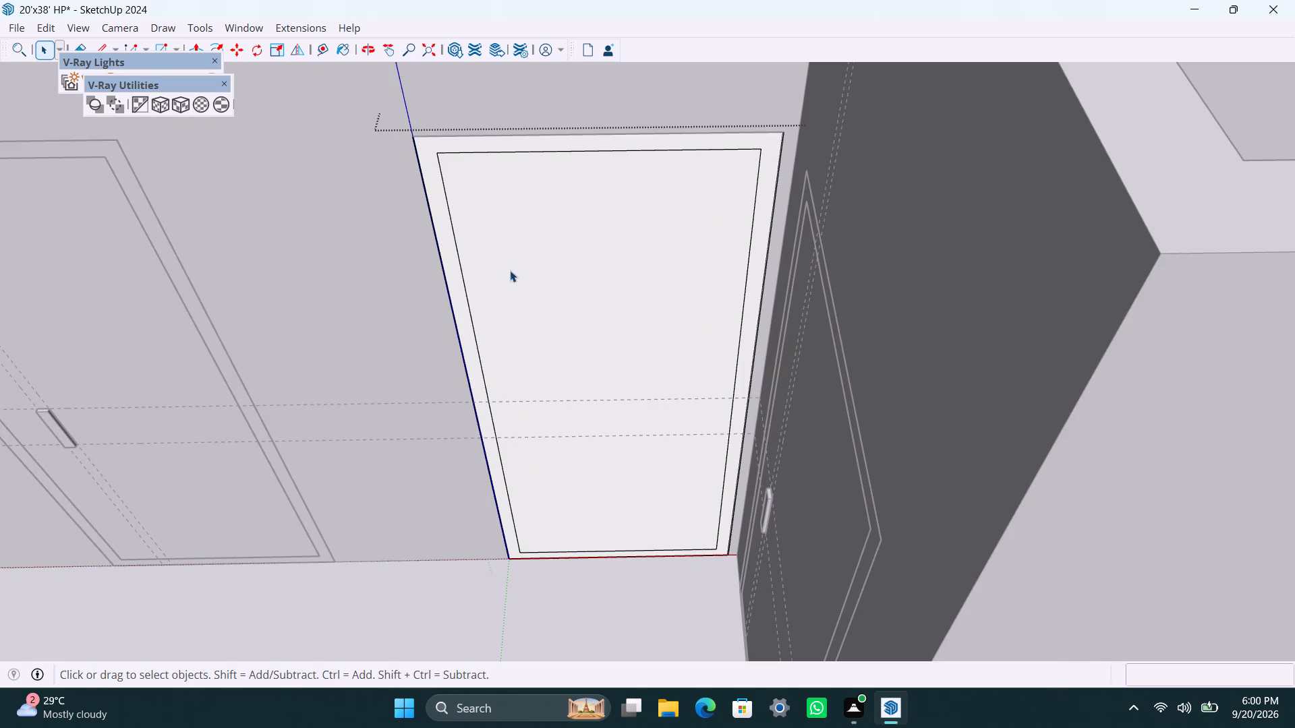
left_click(516, 274)
key("Delete")
scroll(485, 385, "up", 2)
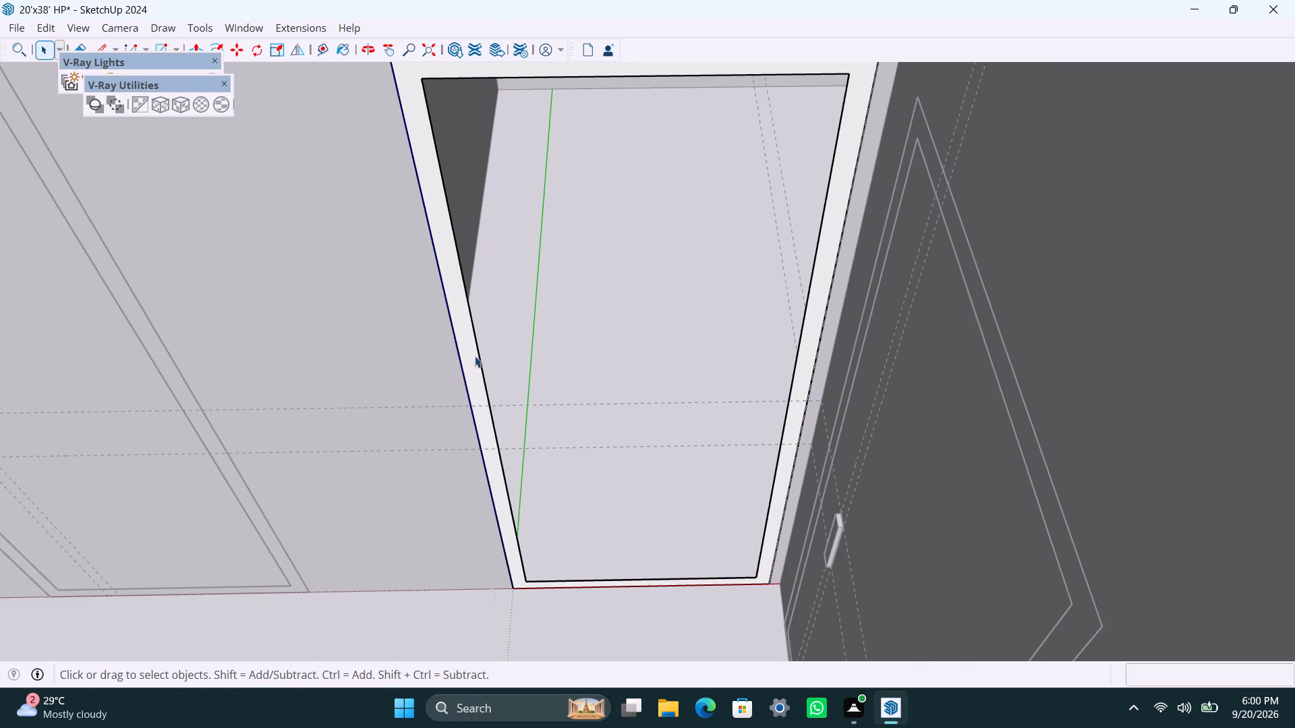
Push/pull the door-frame border face 2.5".
left_click(475, 363)
key("p")
left_click(469, 379)
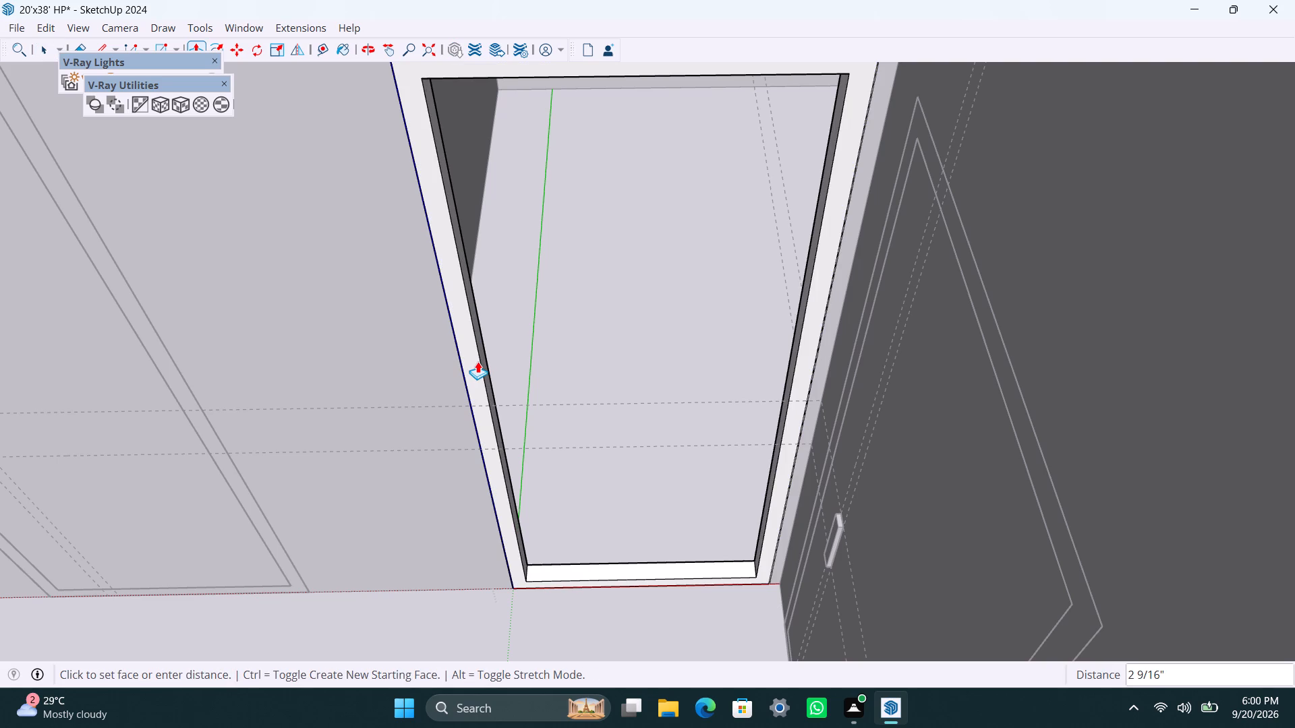
type("2.5\"")
key("Return")
key("space")
scroll(480, 367, "down", 4)
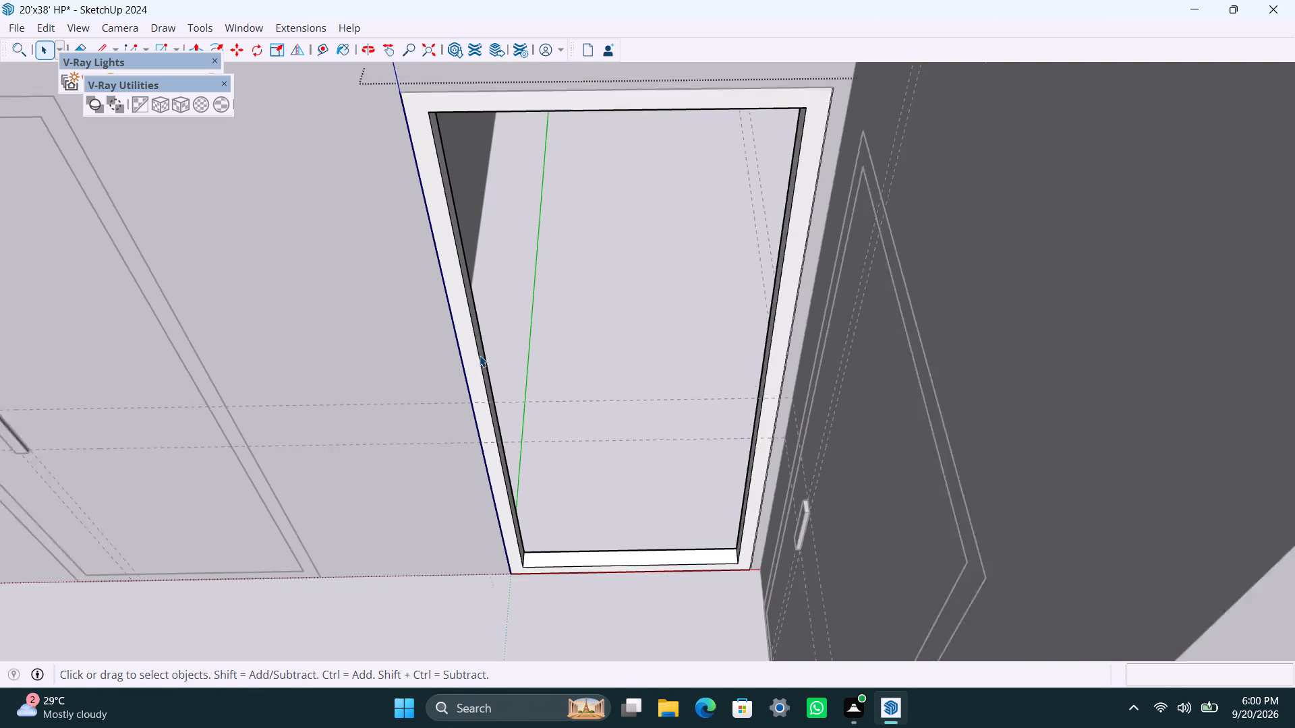
Draw a door-panel rectangle across this frame's inner opening and group its face with its edges.
key("r")
left_click(449, 187)
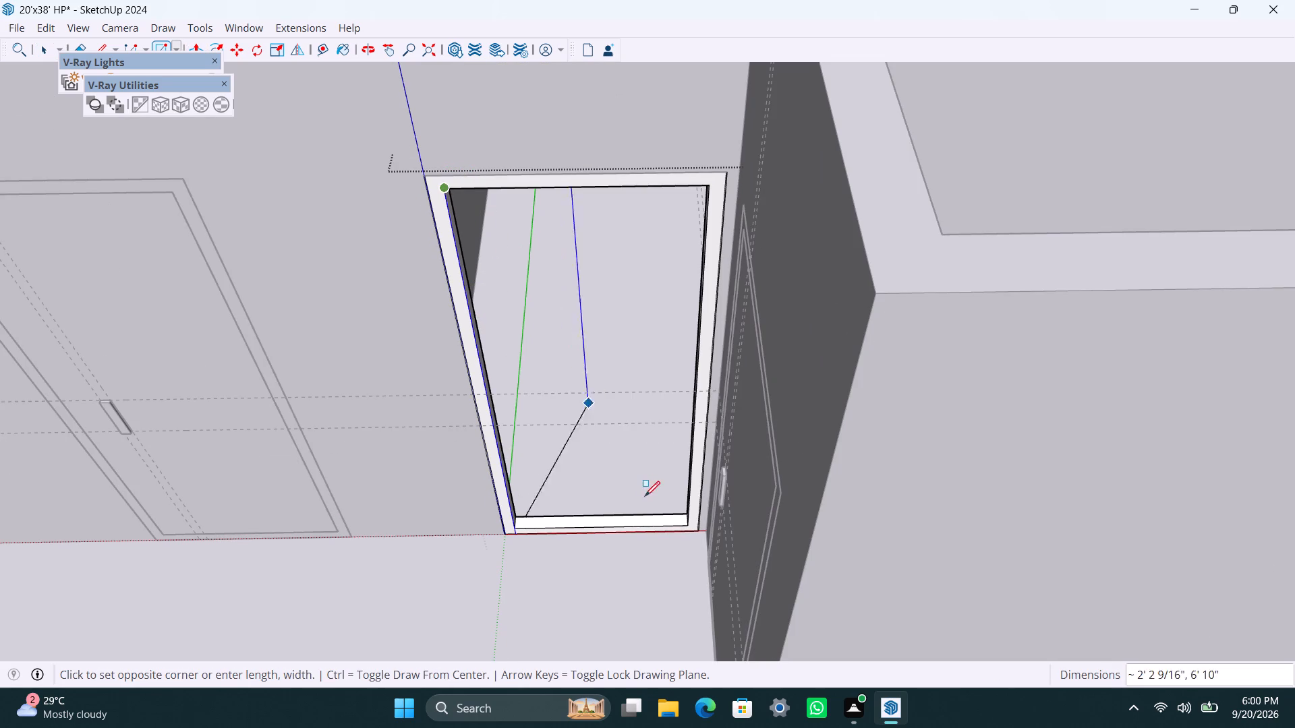
left_click(684, 527)
key("space")
double_click(618, 449)
right_click(618, 449)
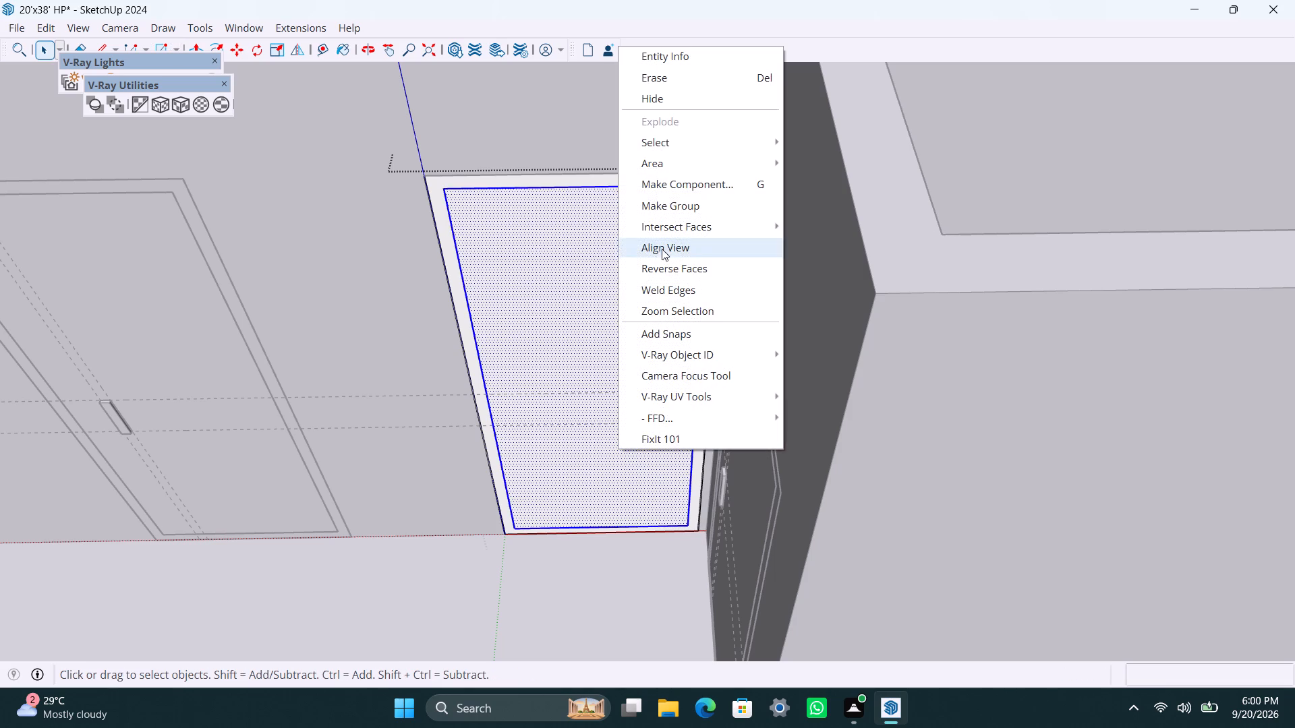
left_click(679, 209)
Push/pull this door-panel face 18 mm.
triple_click(658, 307)
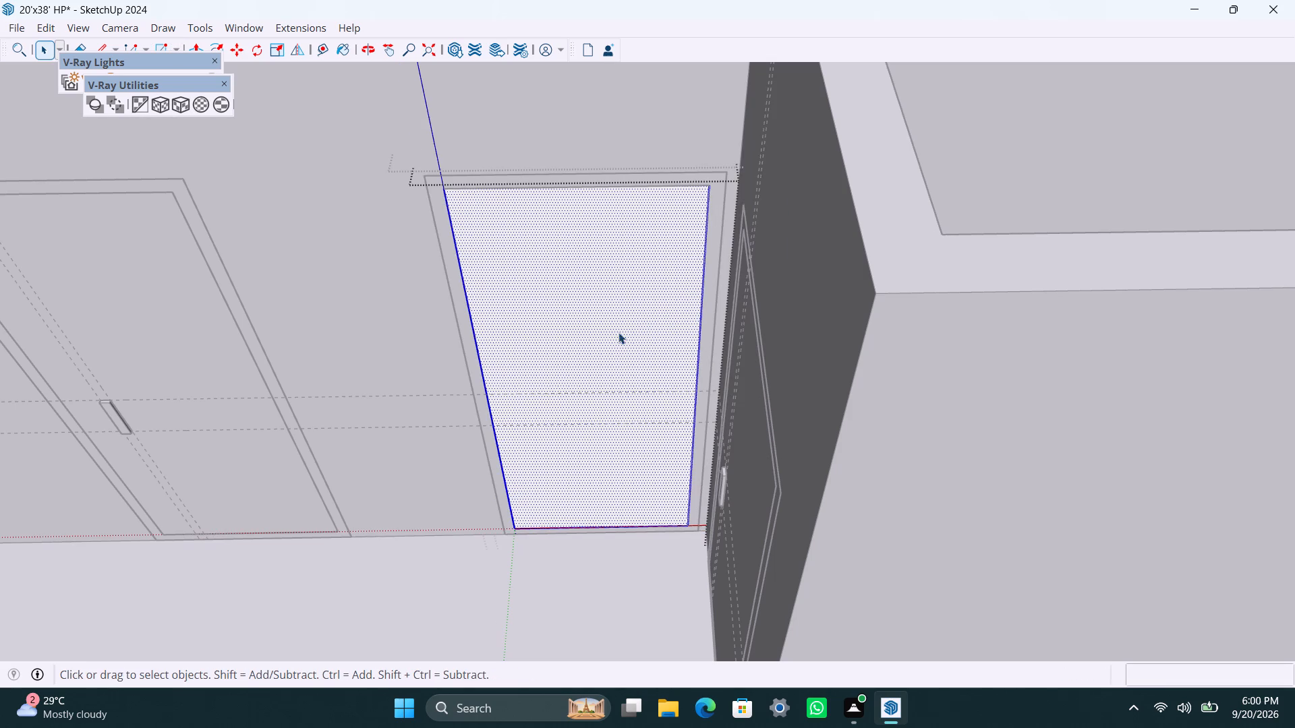
key("p")
left_click_drag(618, 332, 618, 326)
type("18MM")
key("Return")
key("space")
Lay out vertical handle-plate guides 6" from the panel's side edge and 1.5" further in.
key("t")
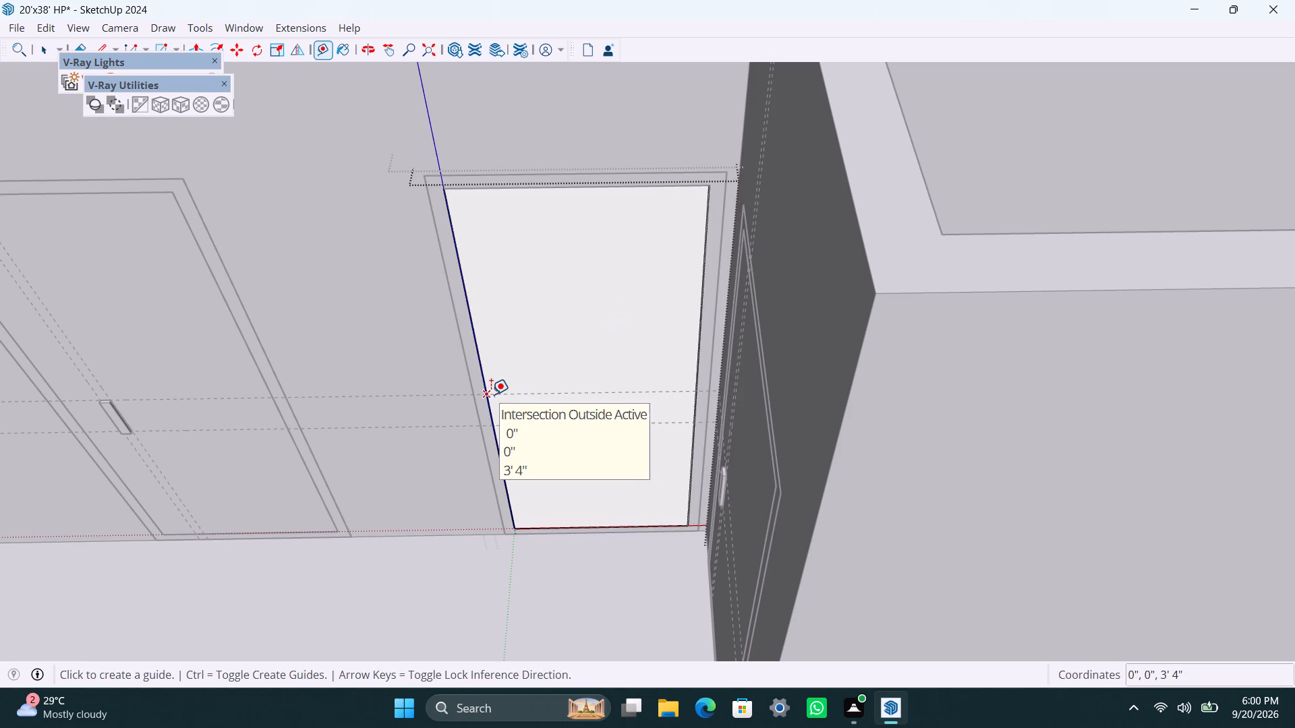
left_click_drag(484, 369, 489, 375)
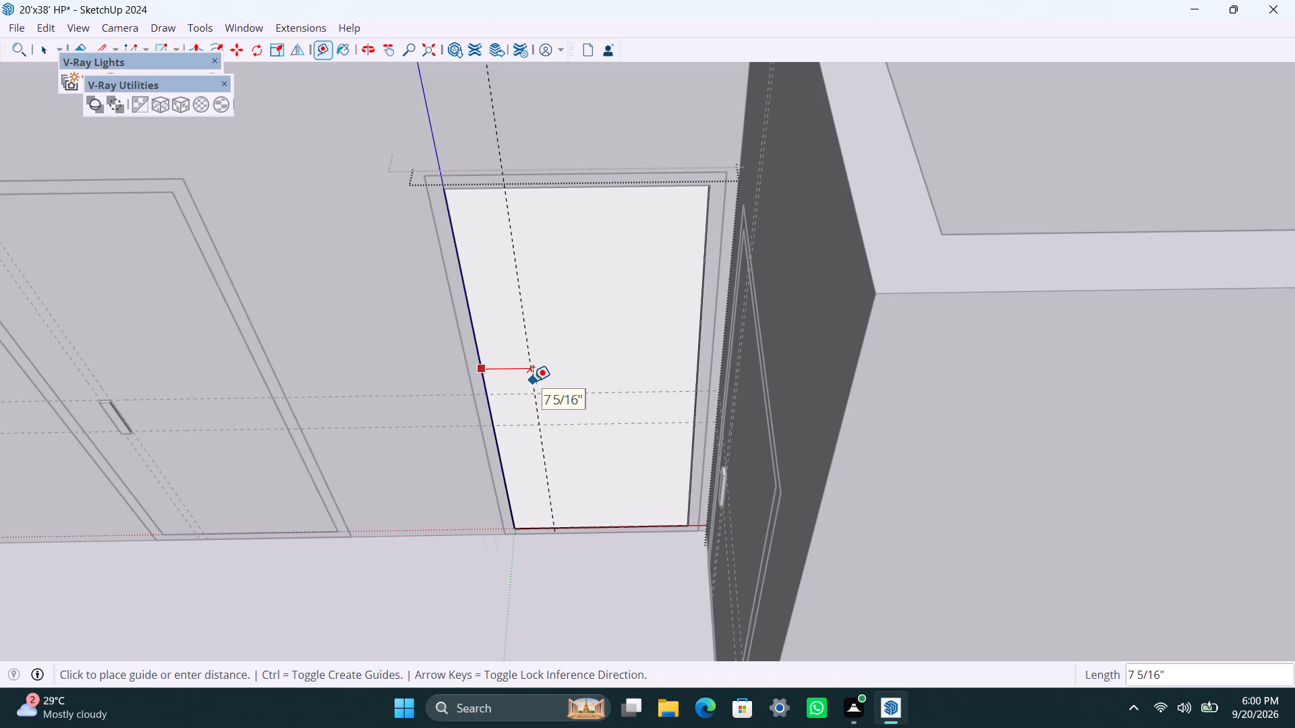
type("6\"")
key("Return")
left_click(526, 373)
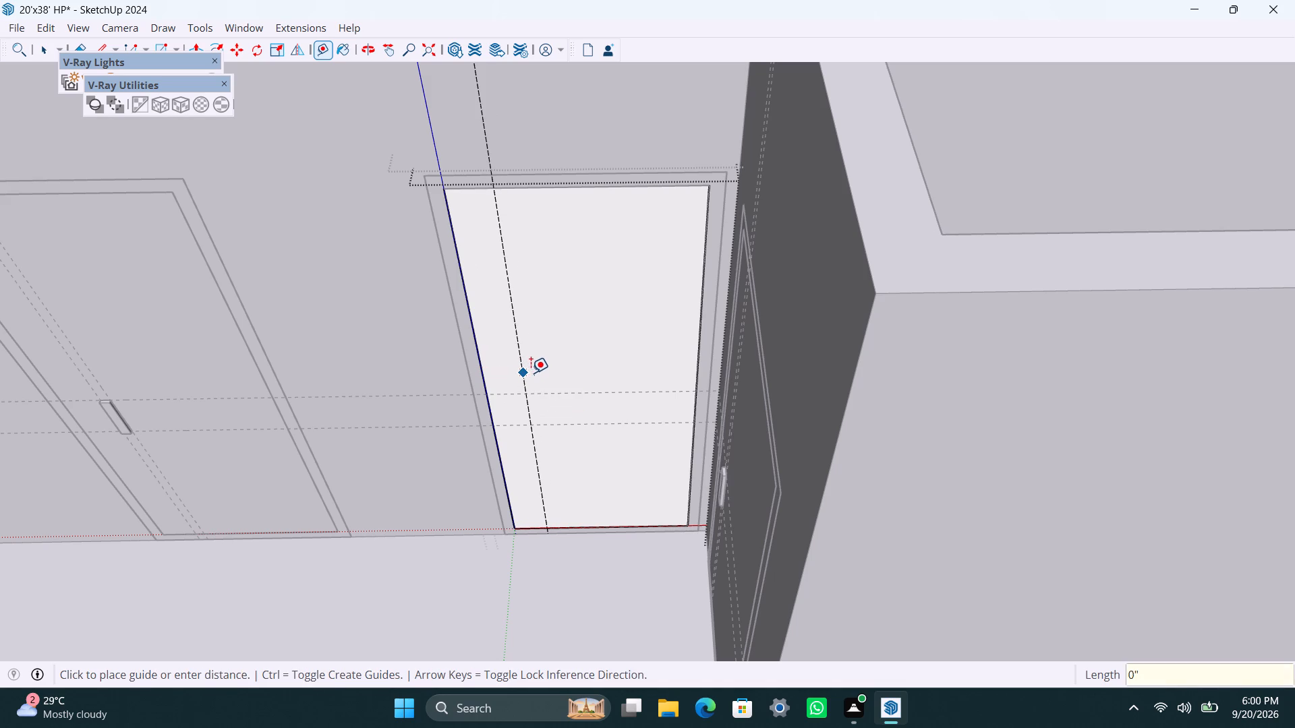
type("1.5\"")
key("Return")
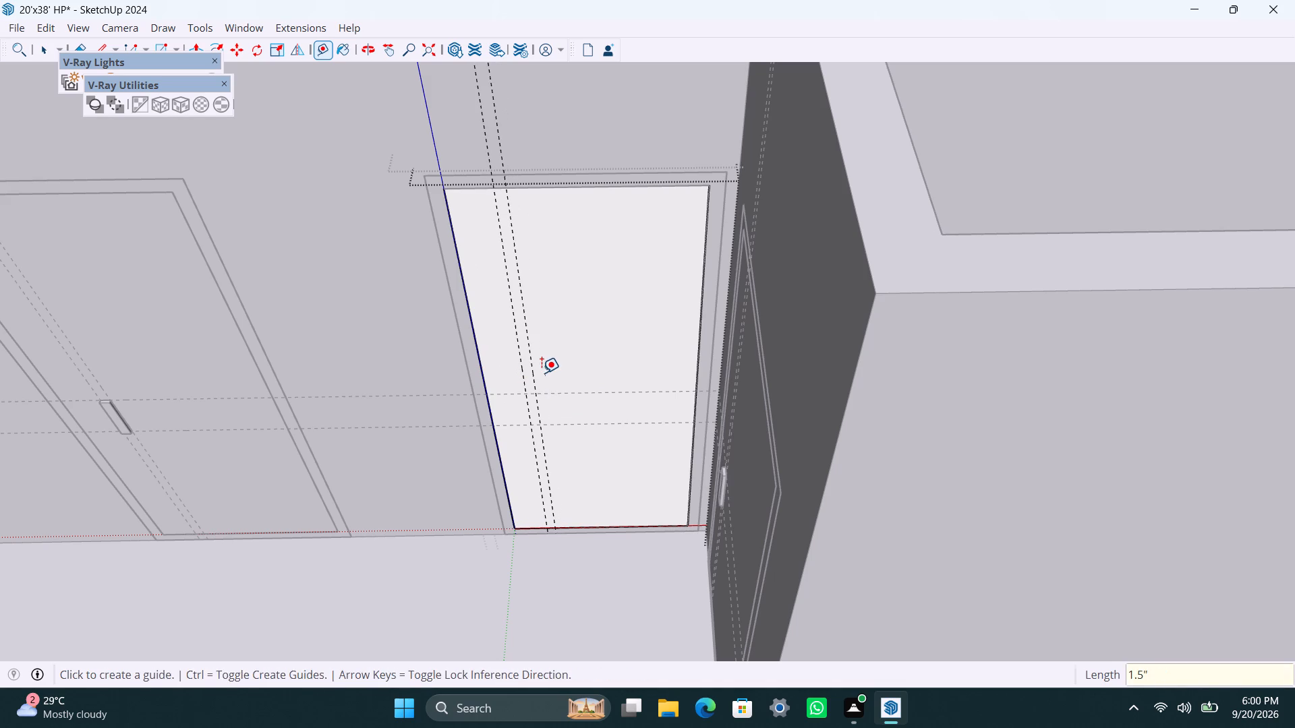
key("space")
Draw a 1.5" x 8" handle-plate rectangle between the guide intersections on this panel and group its face with its edges.
scroll(548, 425, "up", 5)
key("r")
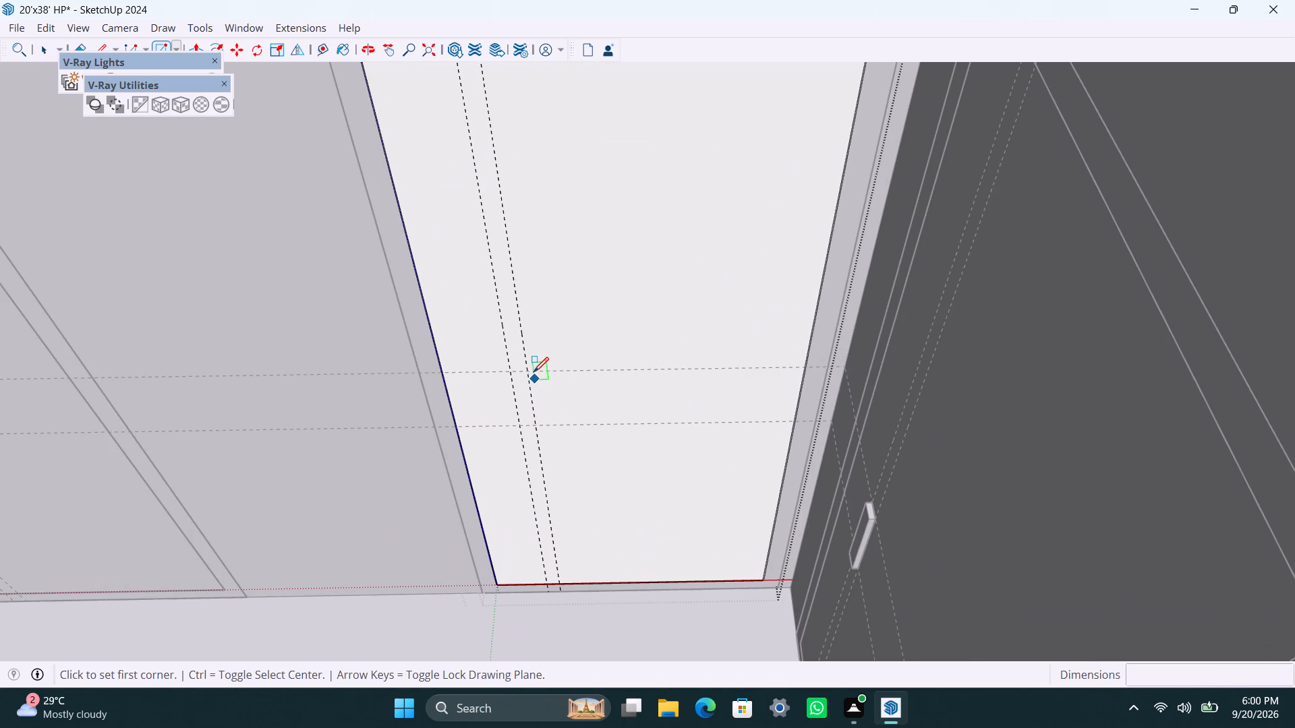
left_click_drag(530, 371, 529, 389)
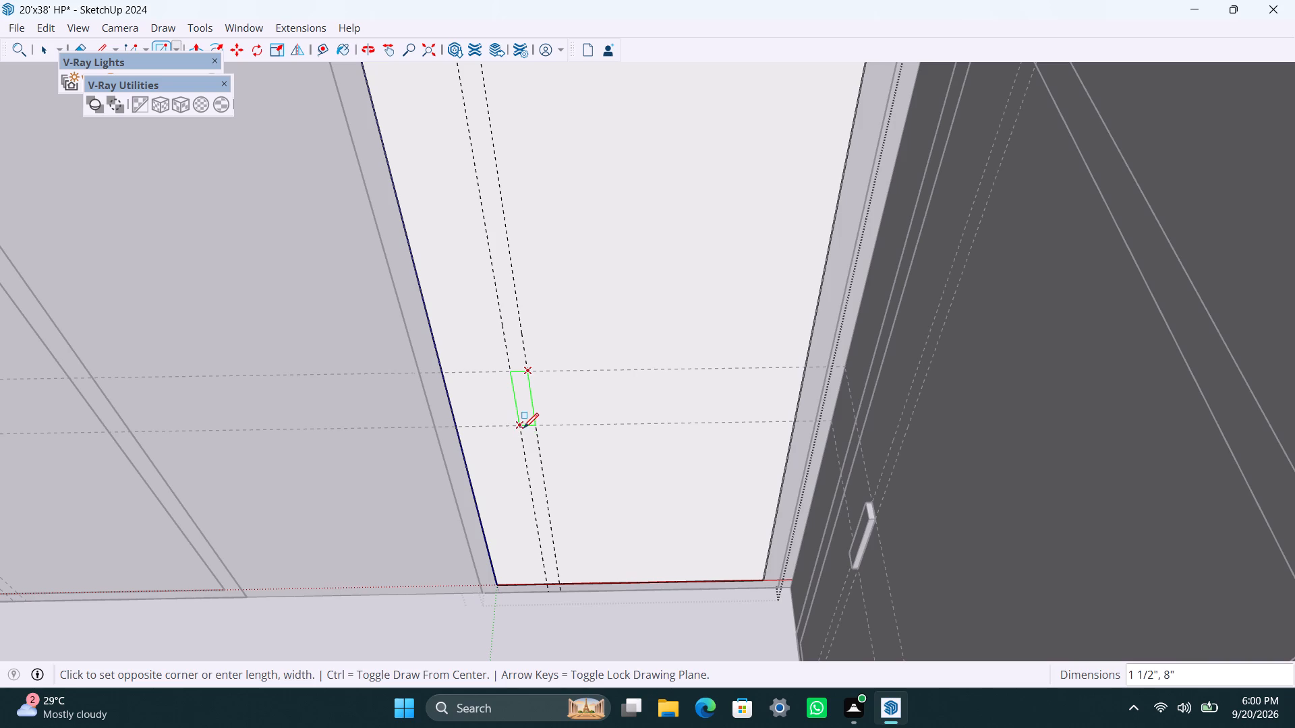
left_click(523, 427)
key("space")
double_click(523, 405)
right_click(523, 404)
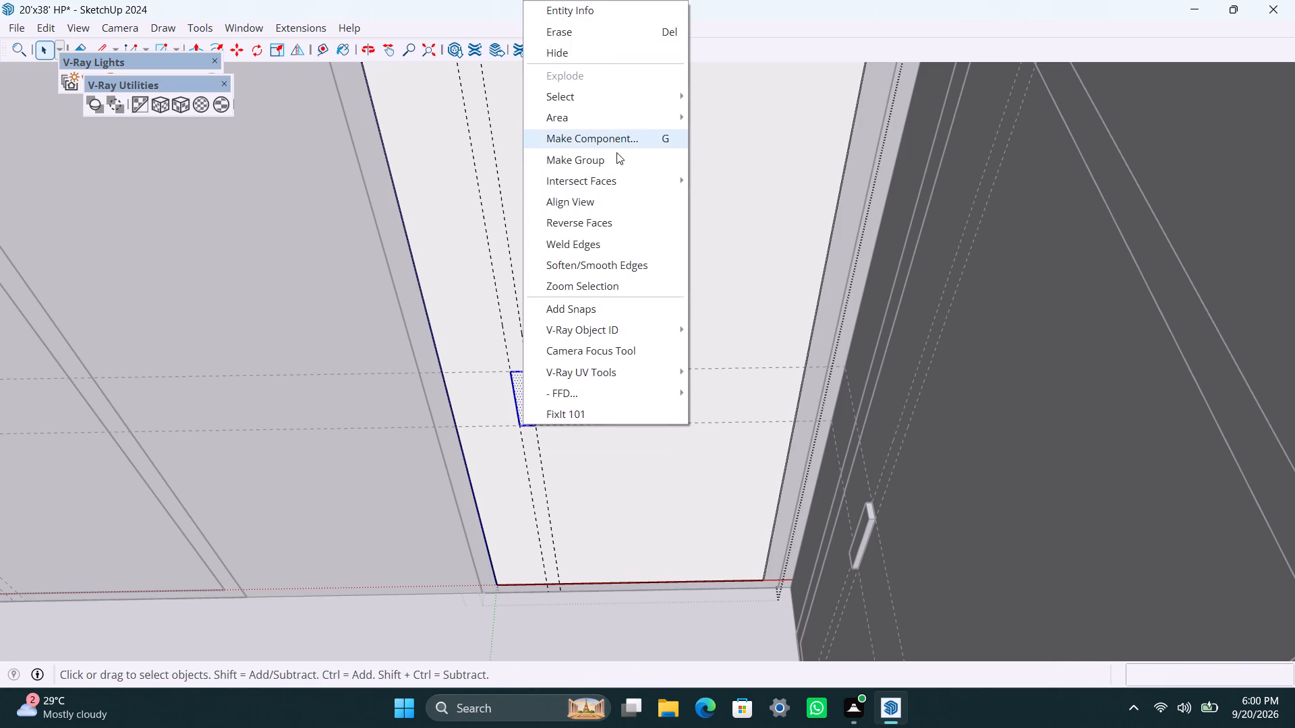
left_click(616, 154)
Push/pull this handle-plate face 0.5" outward and exit the nested door groups.
scroll(546, 366, "up", 2)
scroll(530, 428, "up", 2)
triple_click(519, 406)
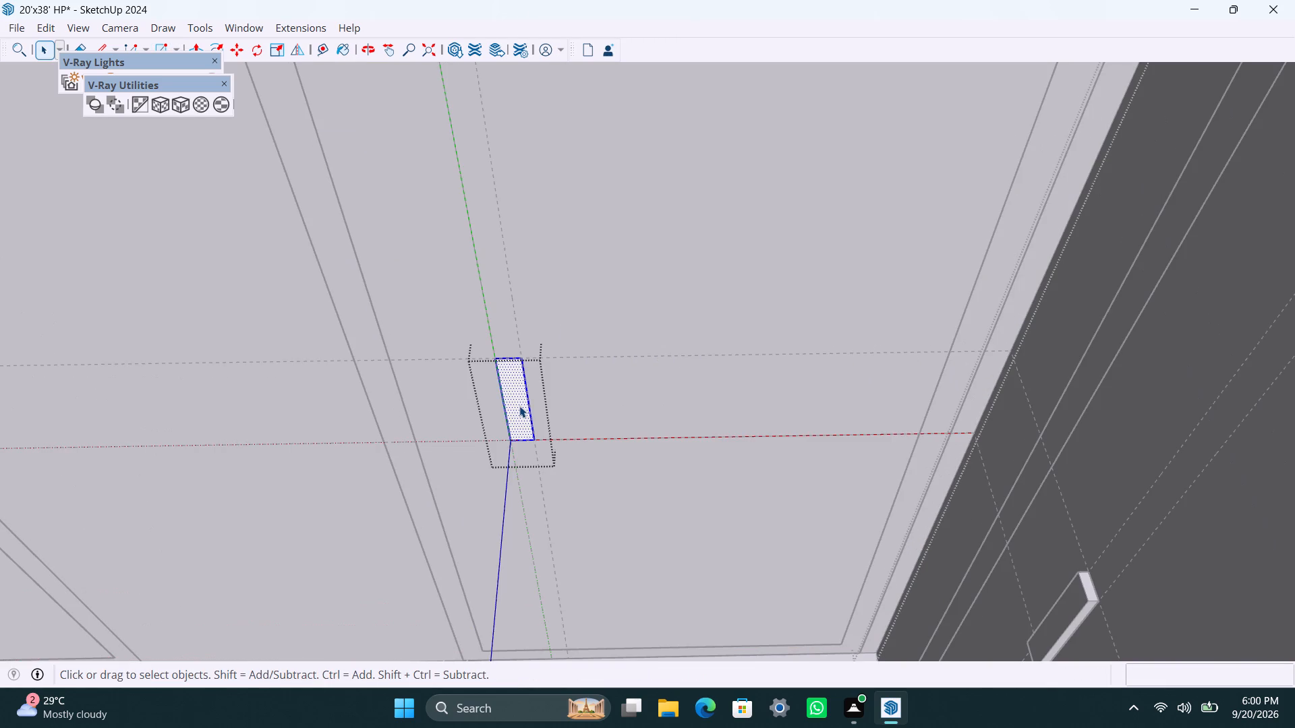
key("p")
left_click(519, 406)
type("0.5\"")
key("Return")
key("space")
scroll(519, 413, "down", 17)
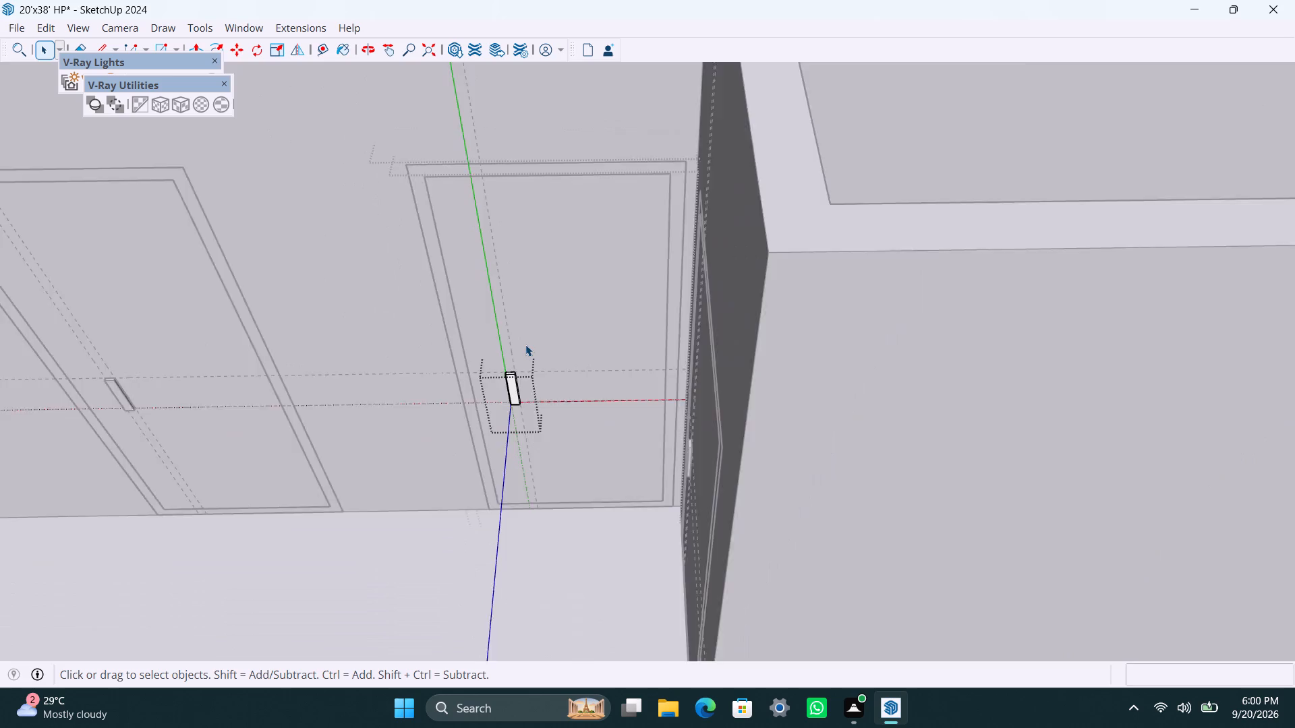
scroll(525, 344, "down", 12)
left_click(784, 162)
triple_click(873, 167)
triple_click(873, 164)
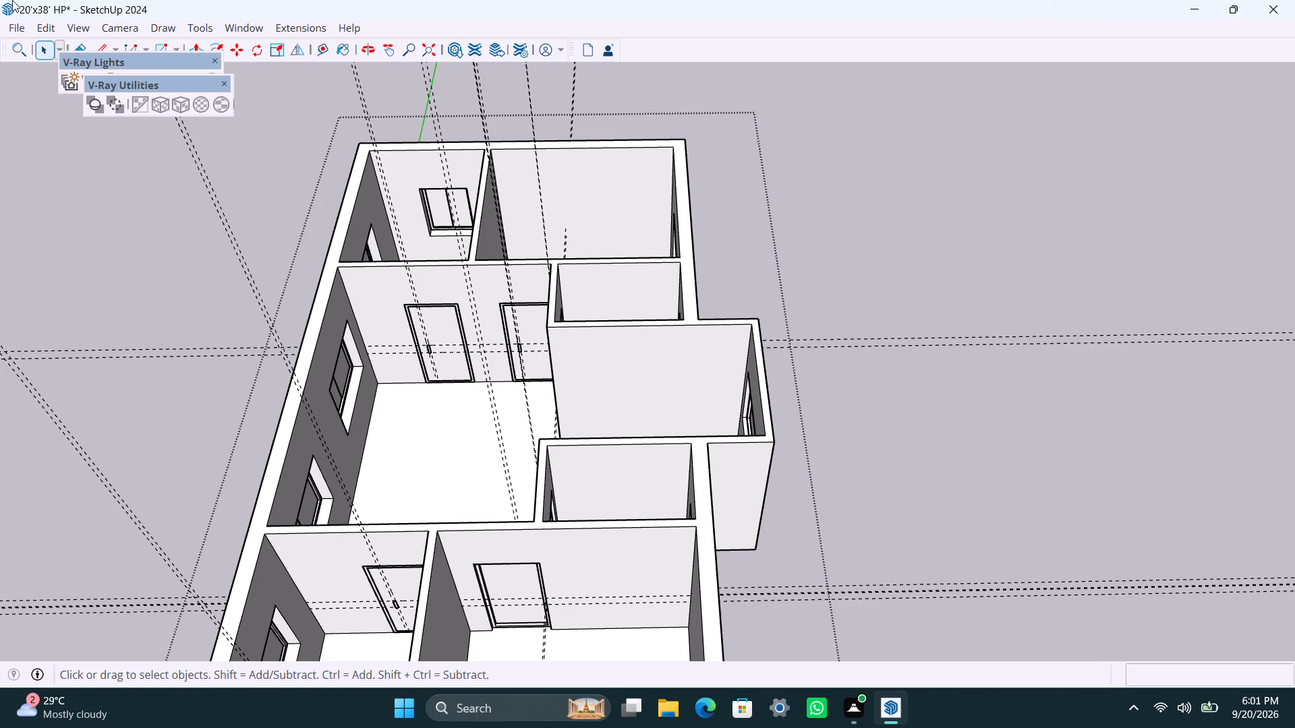
Delete all construction guides from the model.
left_click(49, 25)
left_click(159, 205)
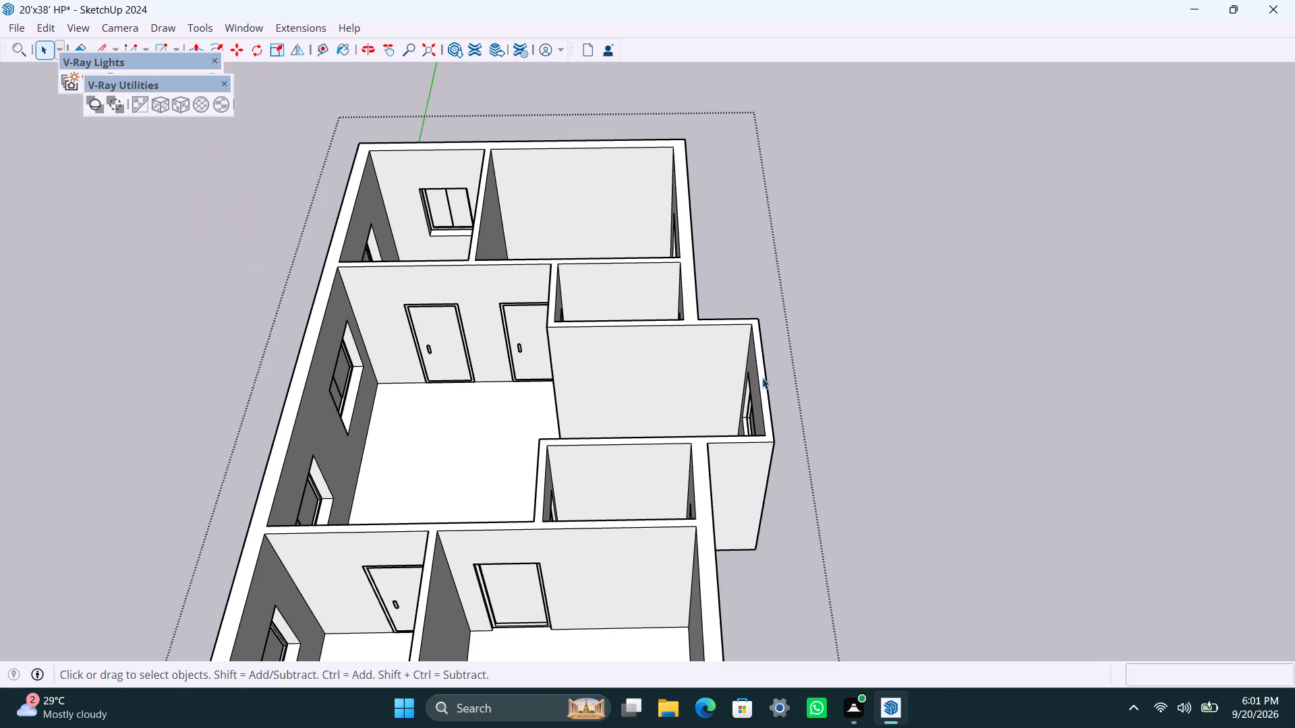
Select the whole house model and run the FixIt 101 cleanup on it twice.
scroll(970, 361, "down", 3)
left_click(875, 512)
left_click(596, 459)
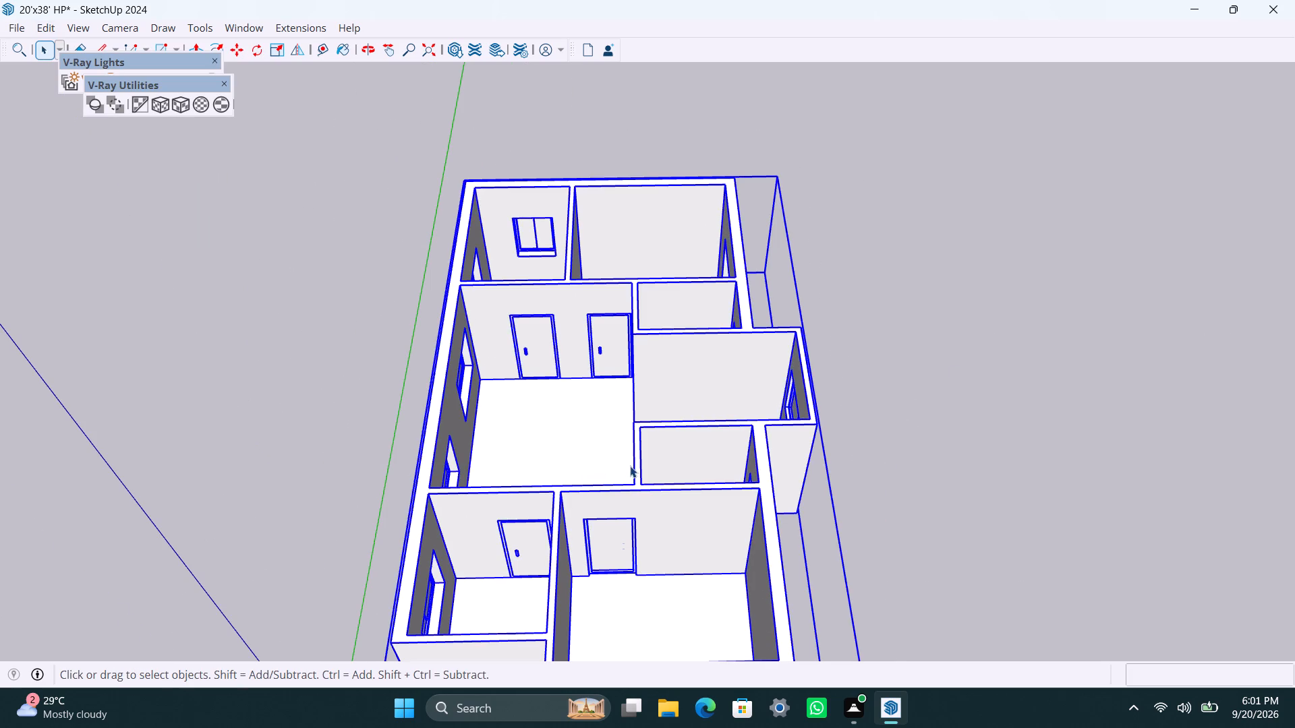
right_click(630, 466)
left_click(717, 439)
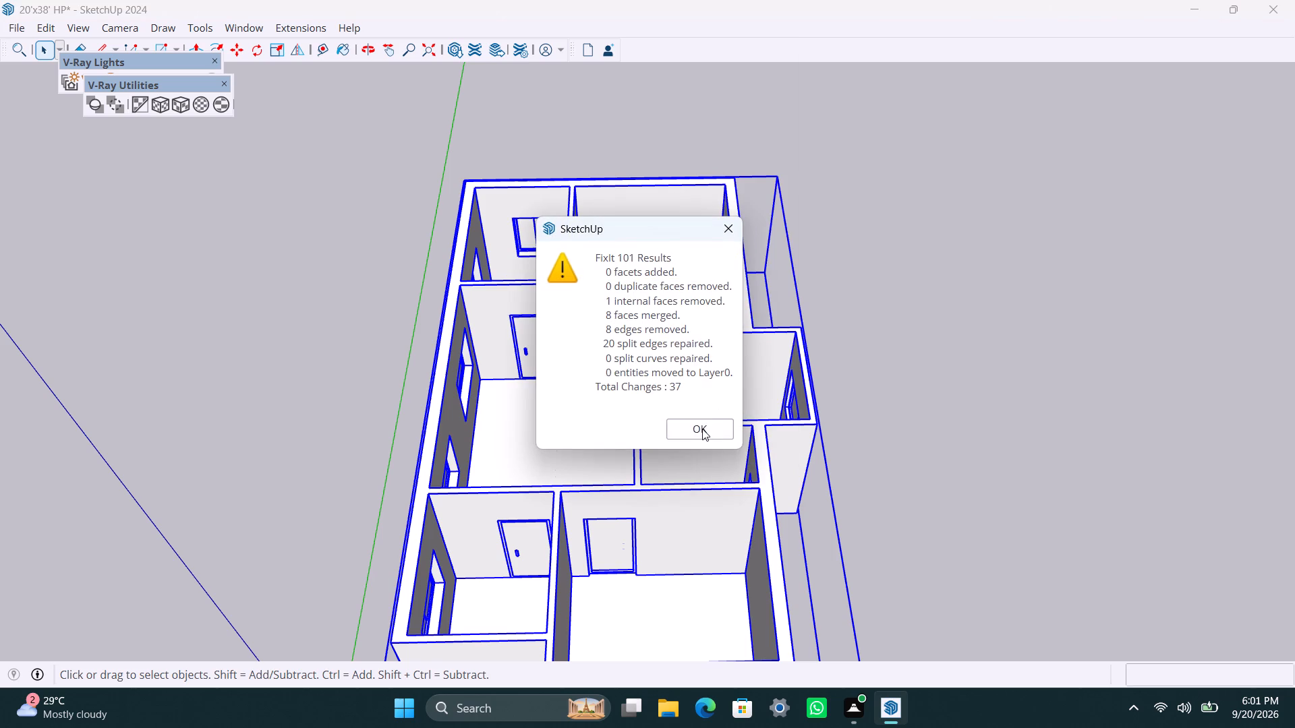
left_click(702, 429)
right_click(687, 427)
left_click(745, 395)
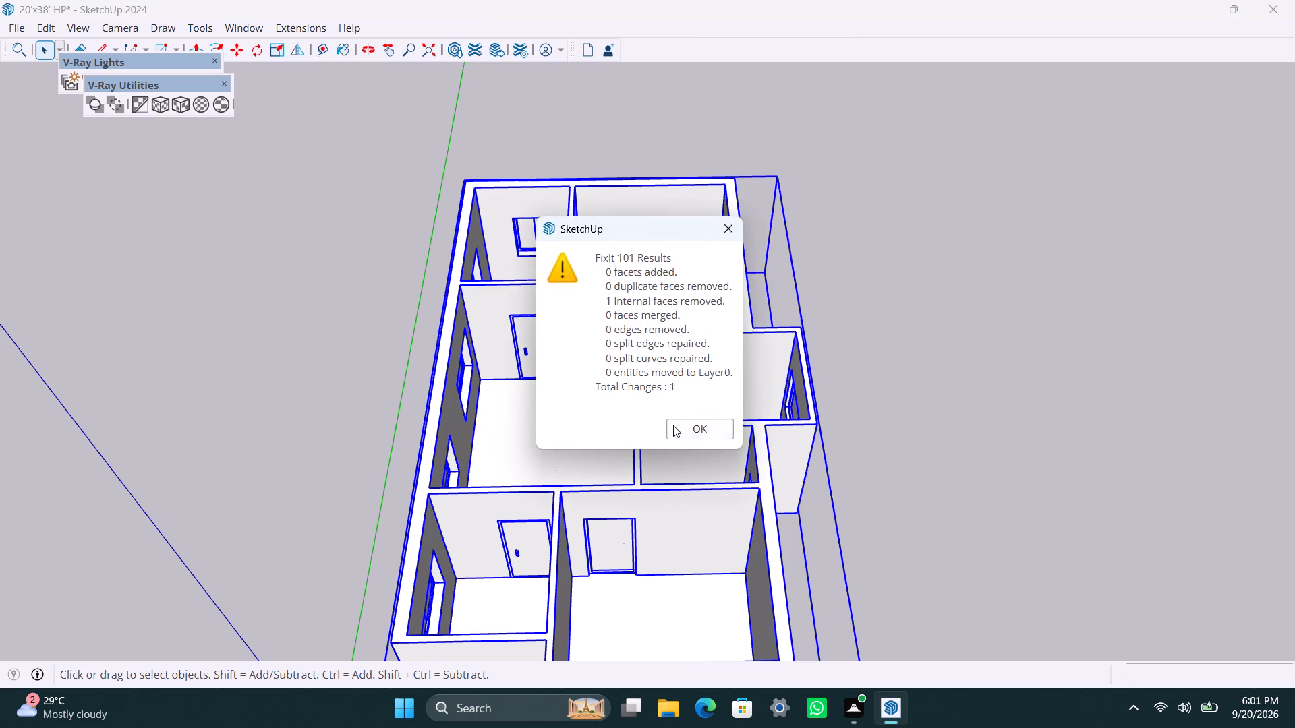
left_click(672, 430)
Deselect the house and save the model.
left_click(1112, 396)
scroll(606, 373, "down", 12)
scroll(623, 438, "up", 9)
middle_click_drag(579, 444, 676, 514, "shift")
key("ctrl+s")
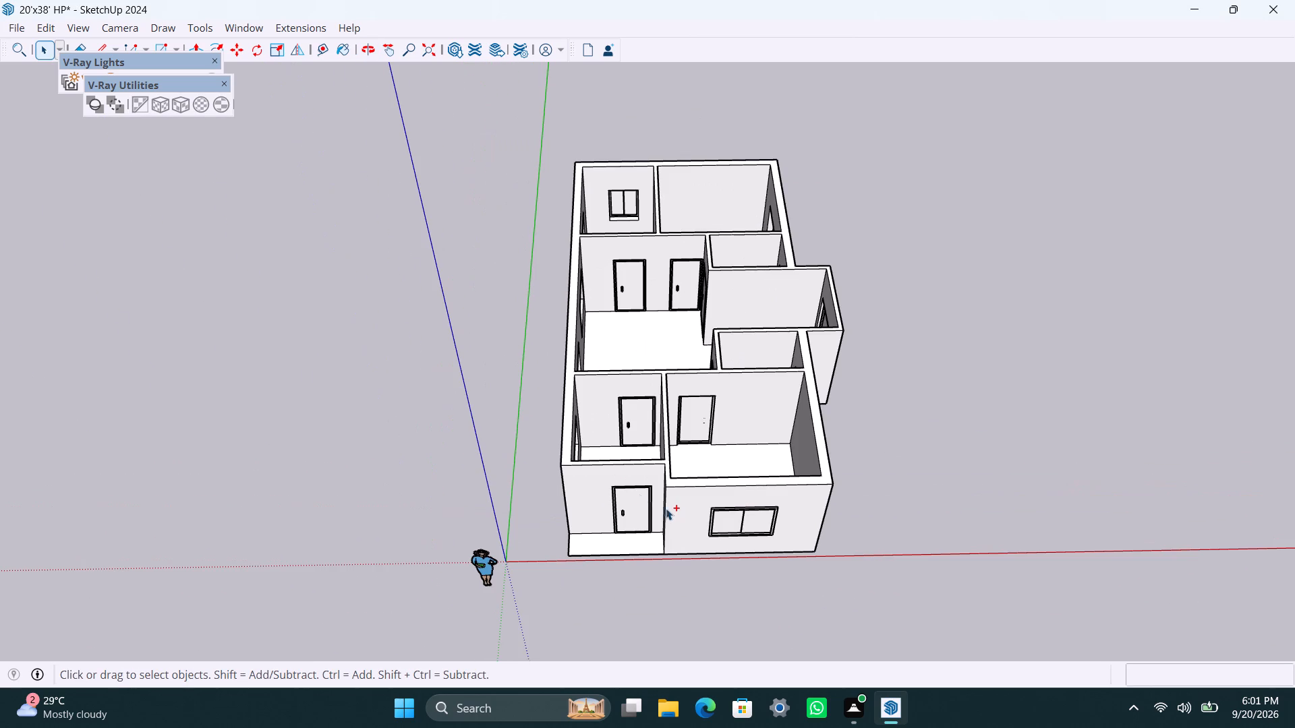
Draw a 35' 11 1/2" x 20' rectangle across the wall tops from the rear corner and make it a group.
scroll(639, 493, "up", 3)
middle_click_drag(627, 442, 1294, 524)
scroll(459, 373, "up", 3)
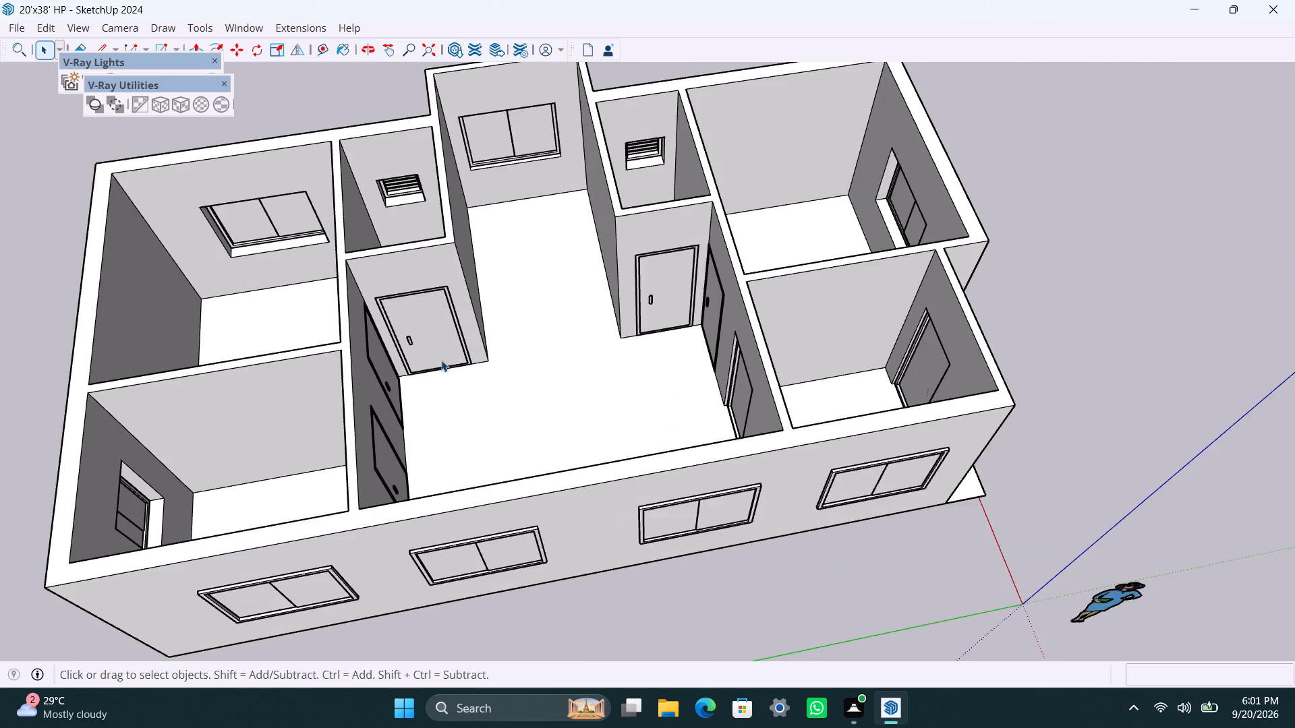
scroll(441, 362, "down", 3)
middle_click_drag(421, 373, 574, 373)
scroll(373, 284, "up", 1)
key("r")
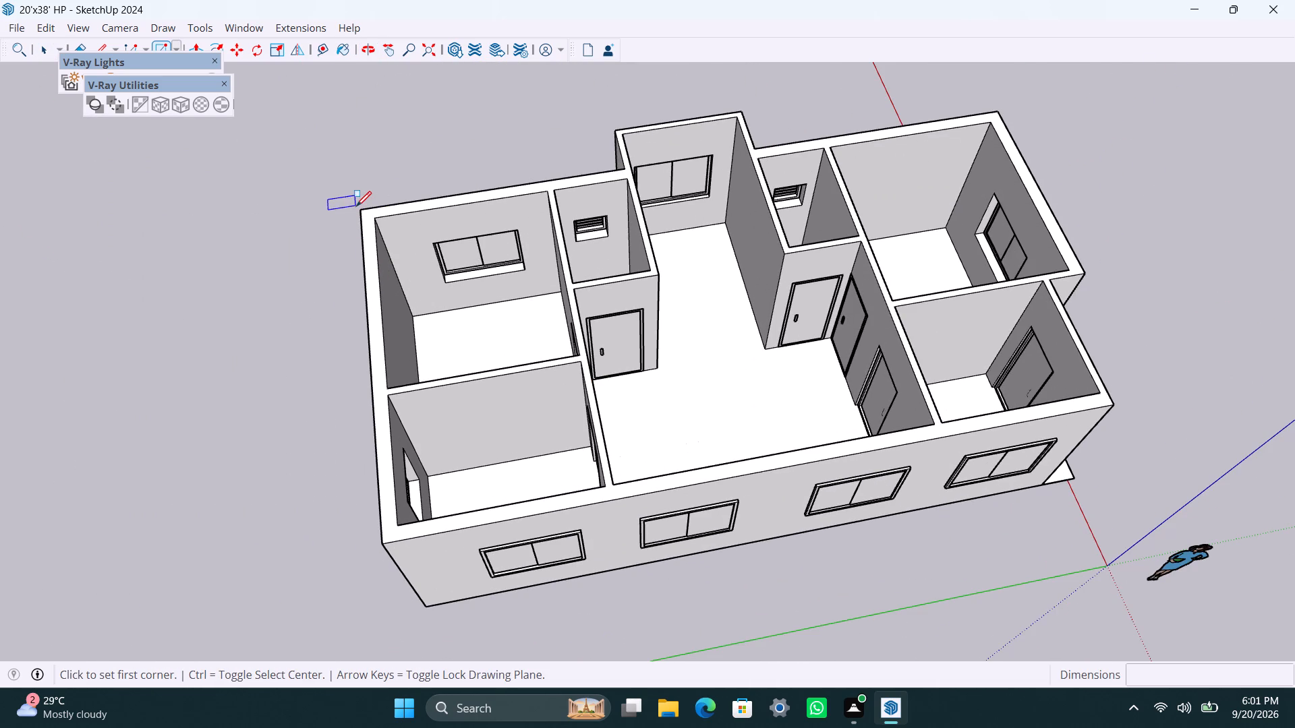
left_click(359, 212)
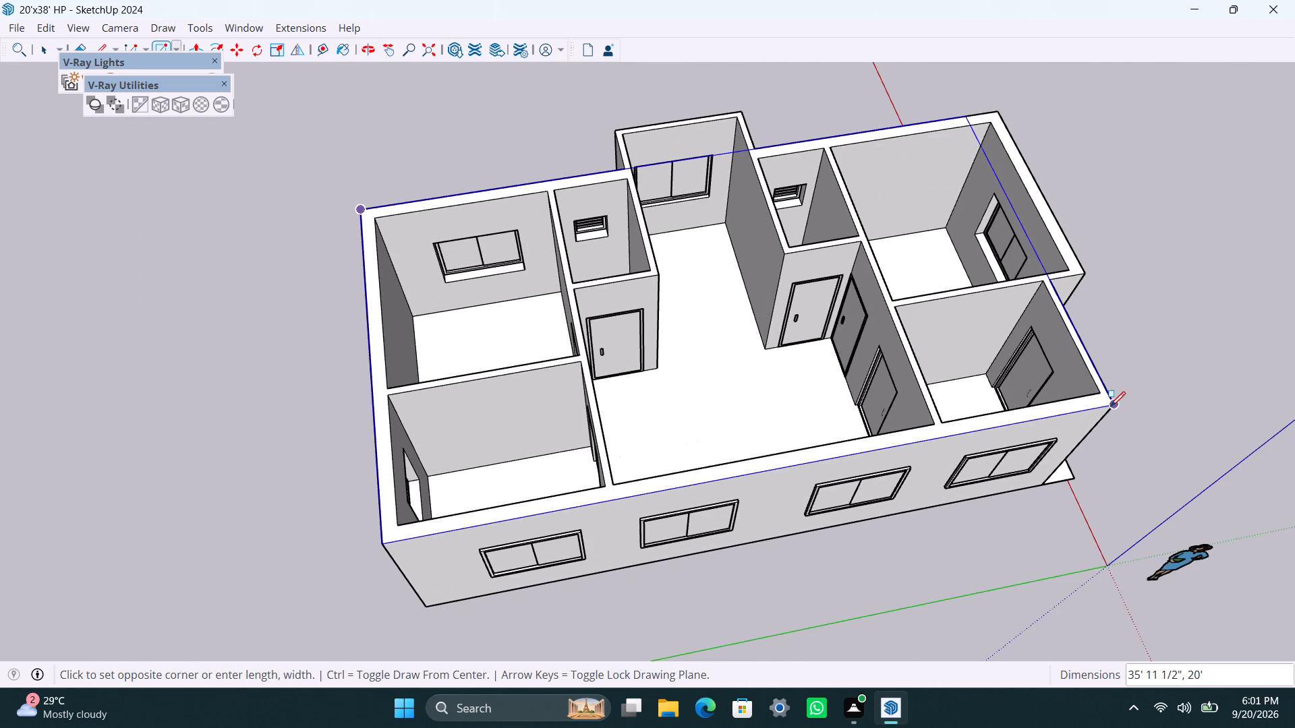
left_click(1110, 406)
key("space")
double_click(803, 392)
right_click(803, 392)
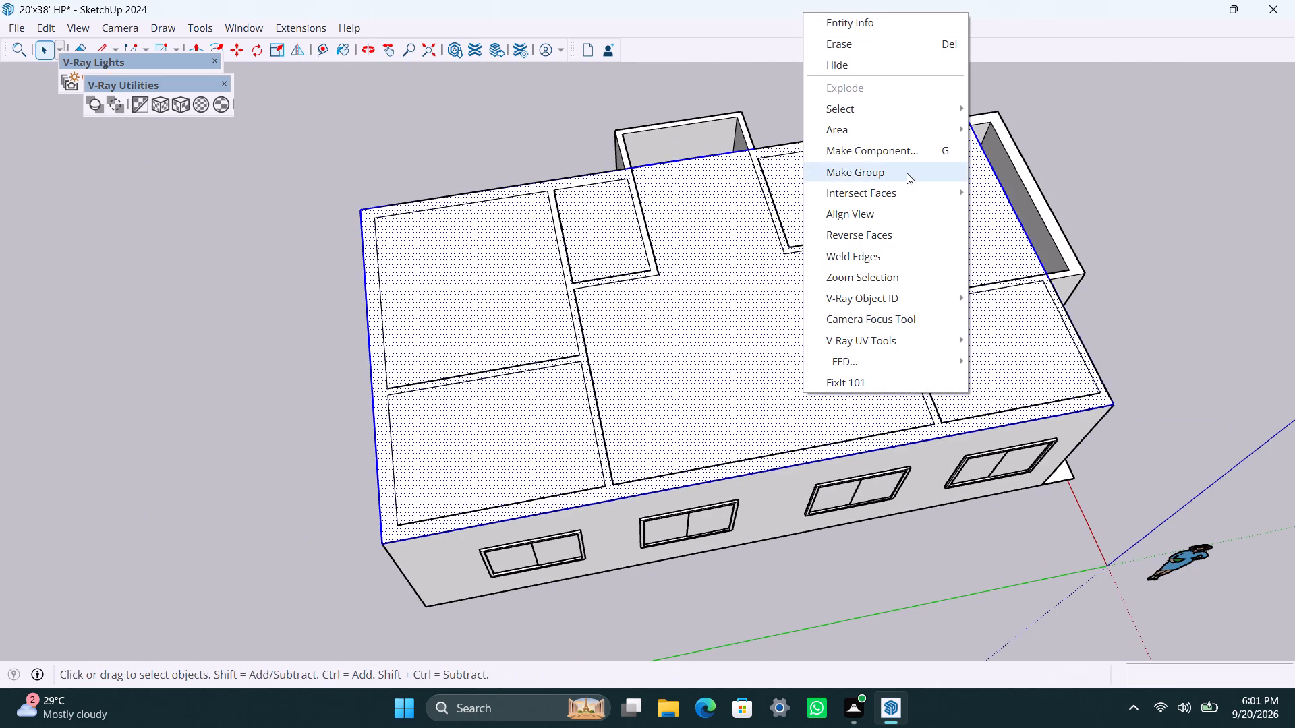
left_click(906, 172)
Open the roof group and push/pull its face up 6" to form the slab.
triple_click(772, 330)
key("p")
left_click(770, 332)
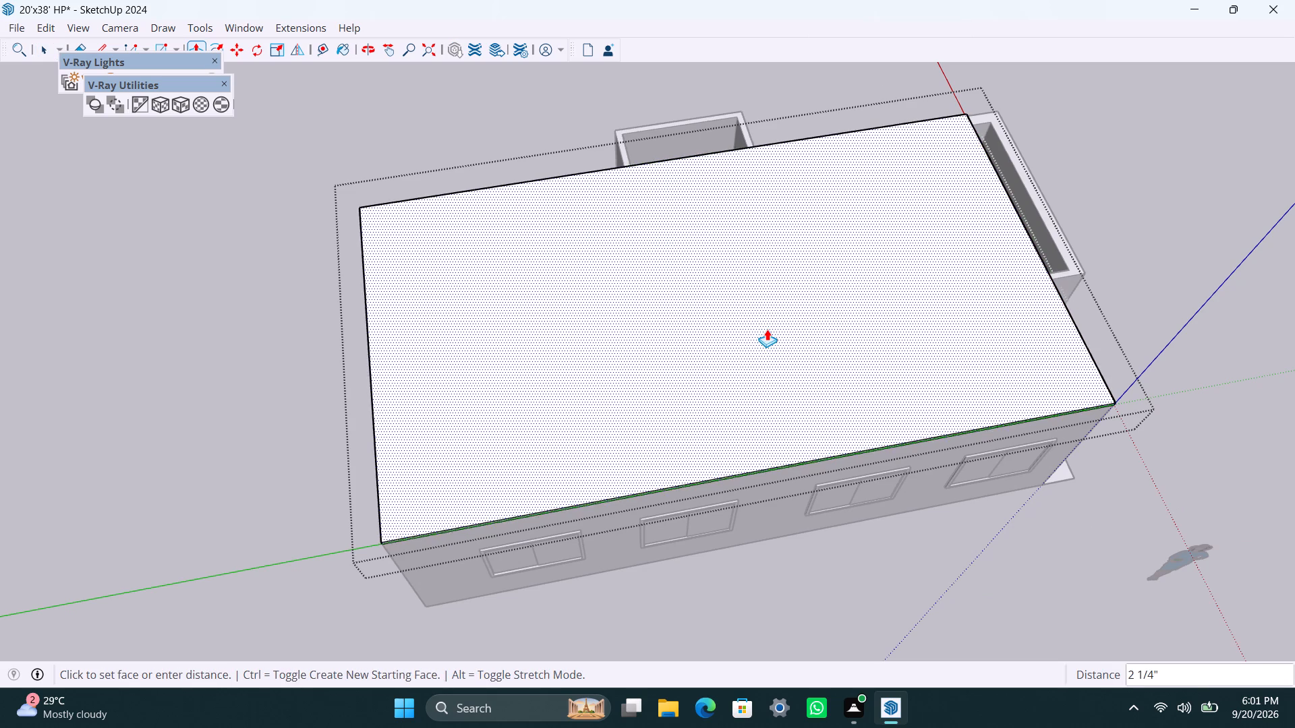
type("6\"")
key("Return")
key("space")
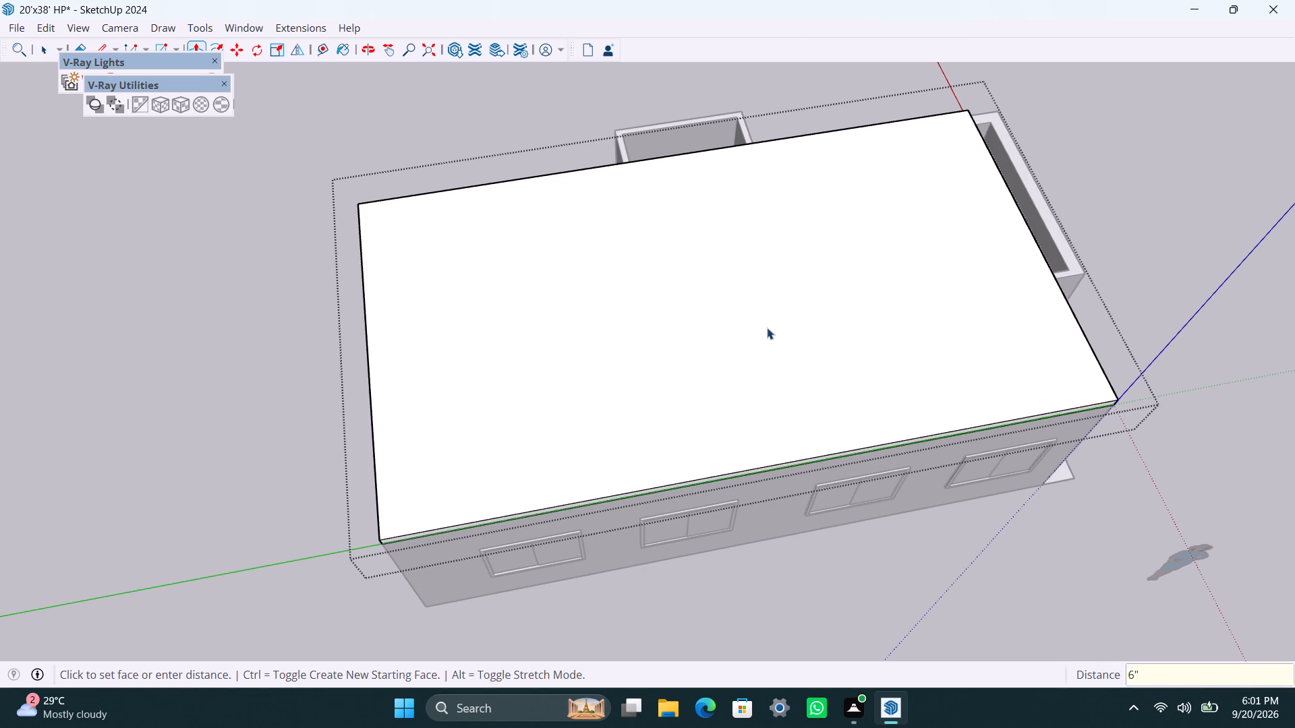
Copy the roof slab's front vertical corner edge 12' 3" along the front face to the front room's wall corner.
scroll(782, 336, "down", 4)
middle_click_drag(1077, 454, 411, 401)
scroll(476, 489, "down", 4)
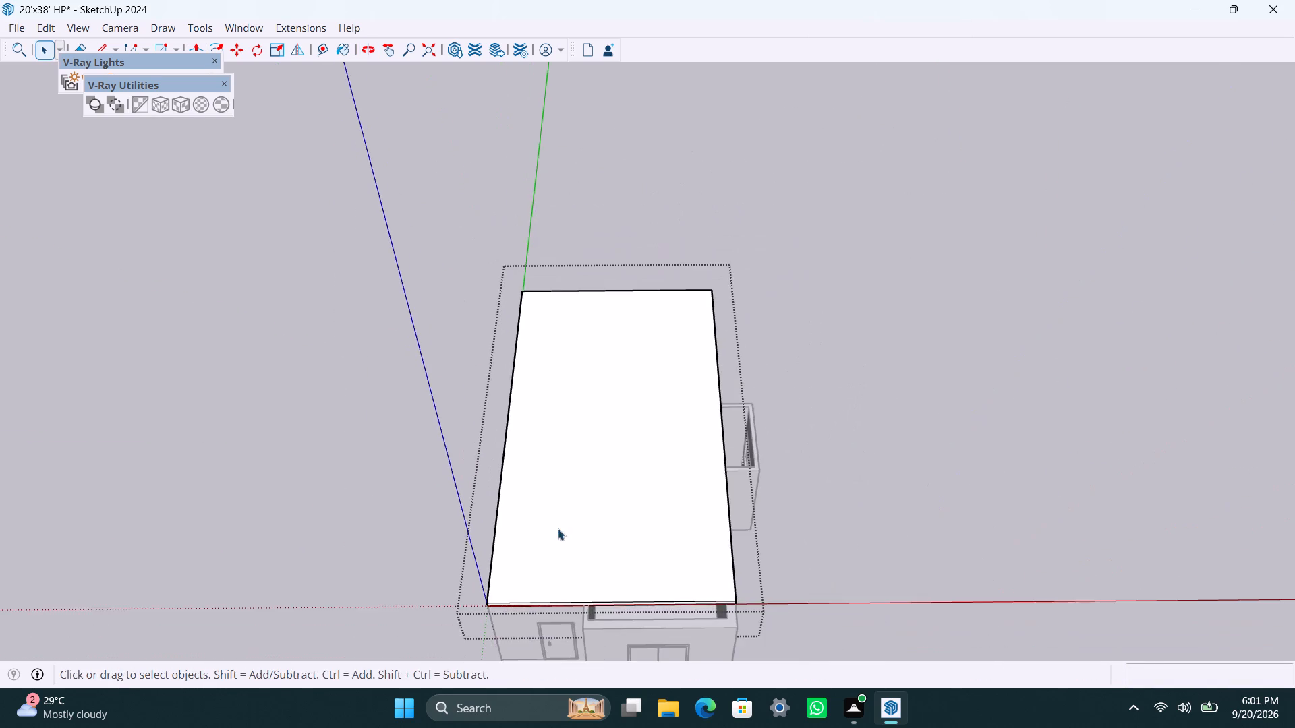
middle_click_drag(558, 523, 516, 383)
scroll(593, 448, "up", 6)
middle_click_drag(559, 460, 549, 359)
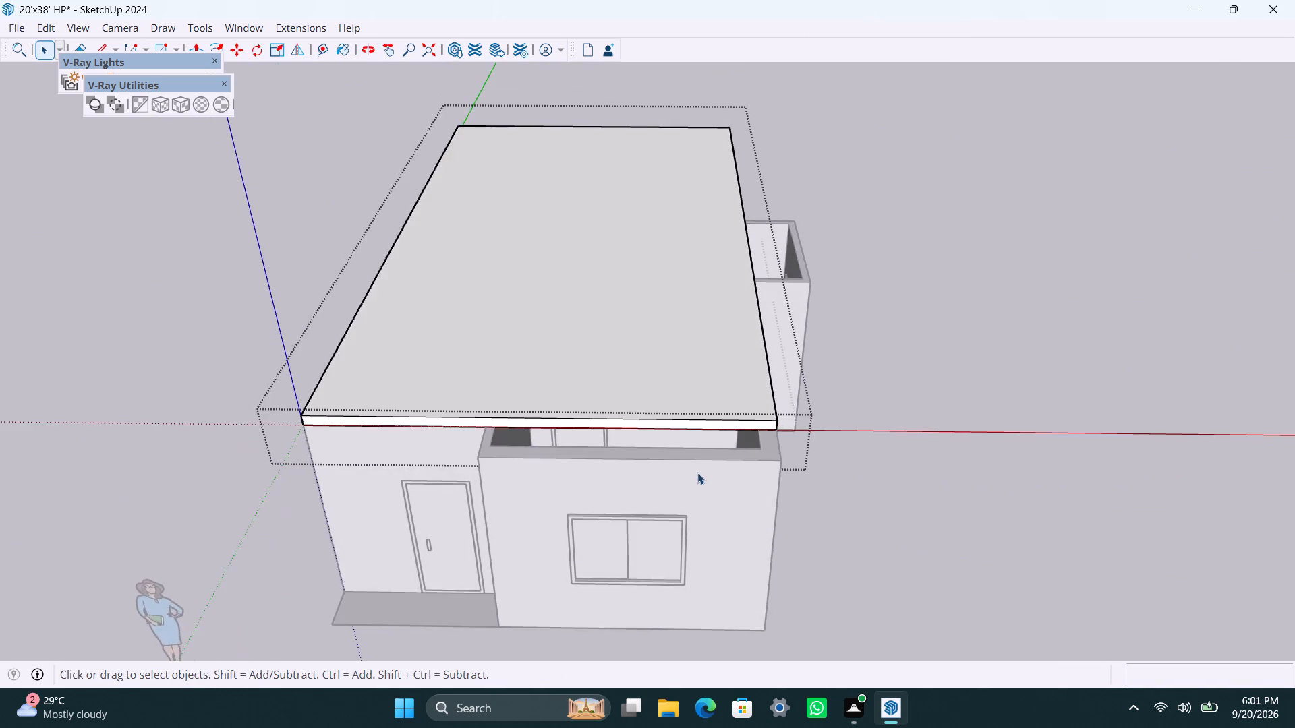
scroll(697, 474, "up", 5)
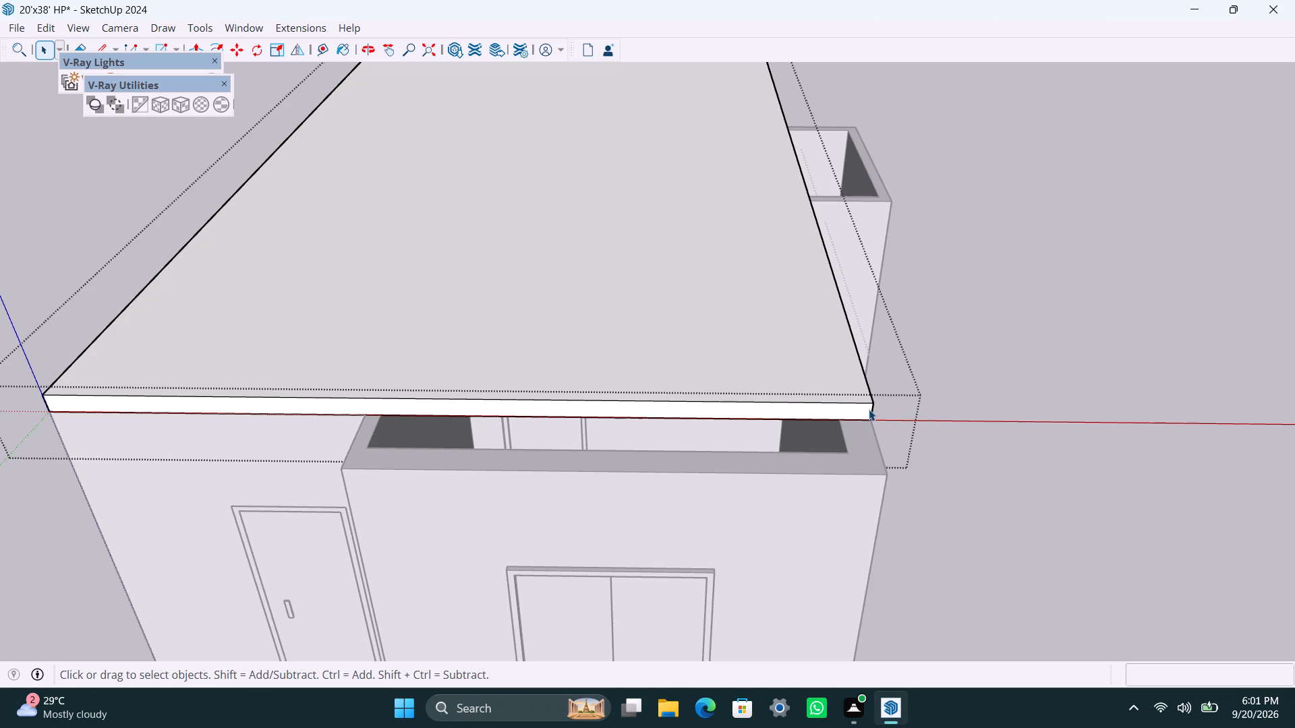
left_click(871, 407)
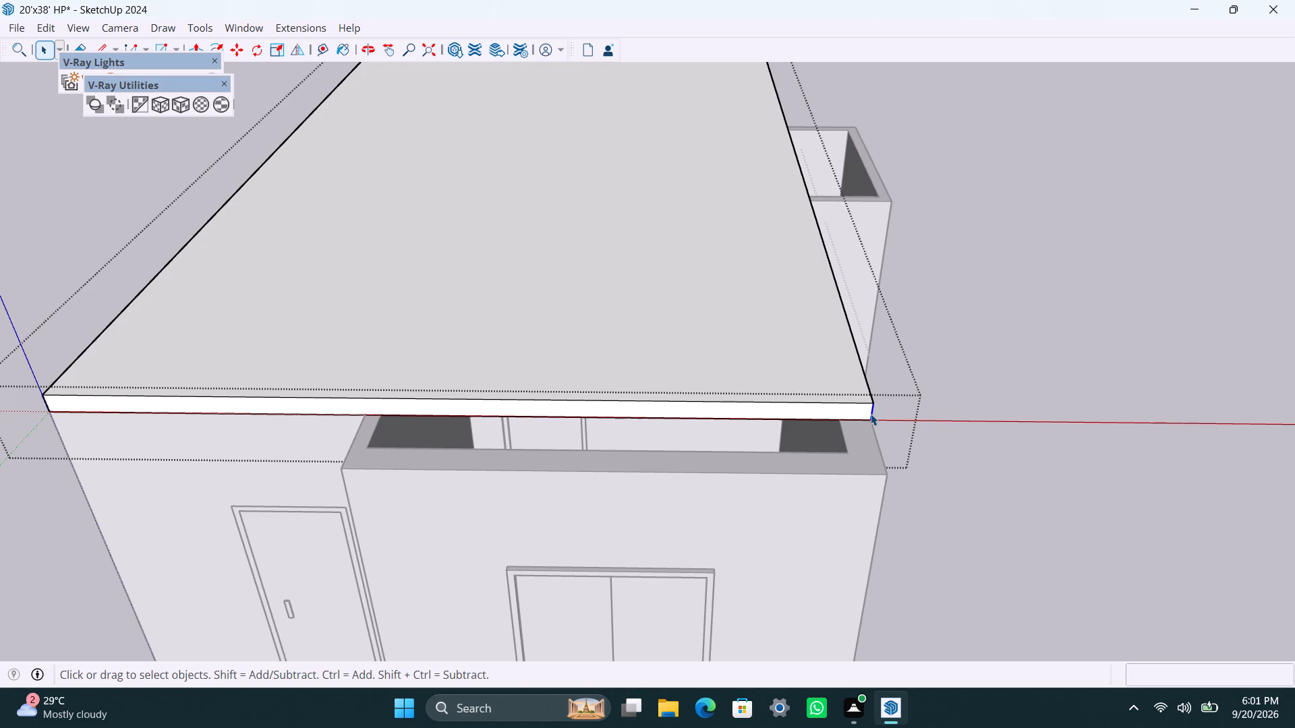
key("m")
left_click(871, 427)
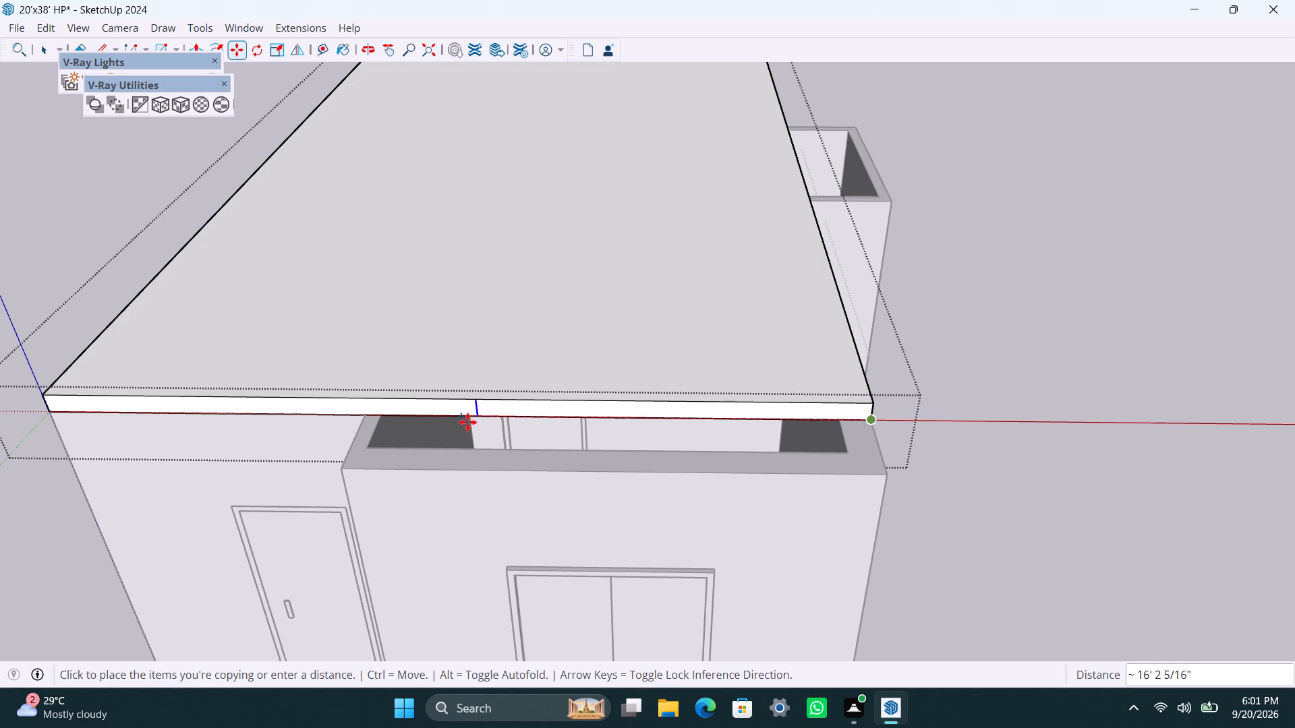
left_click(368, 417)
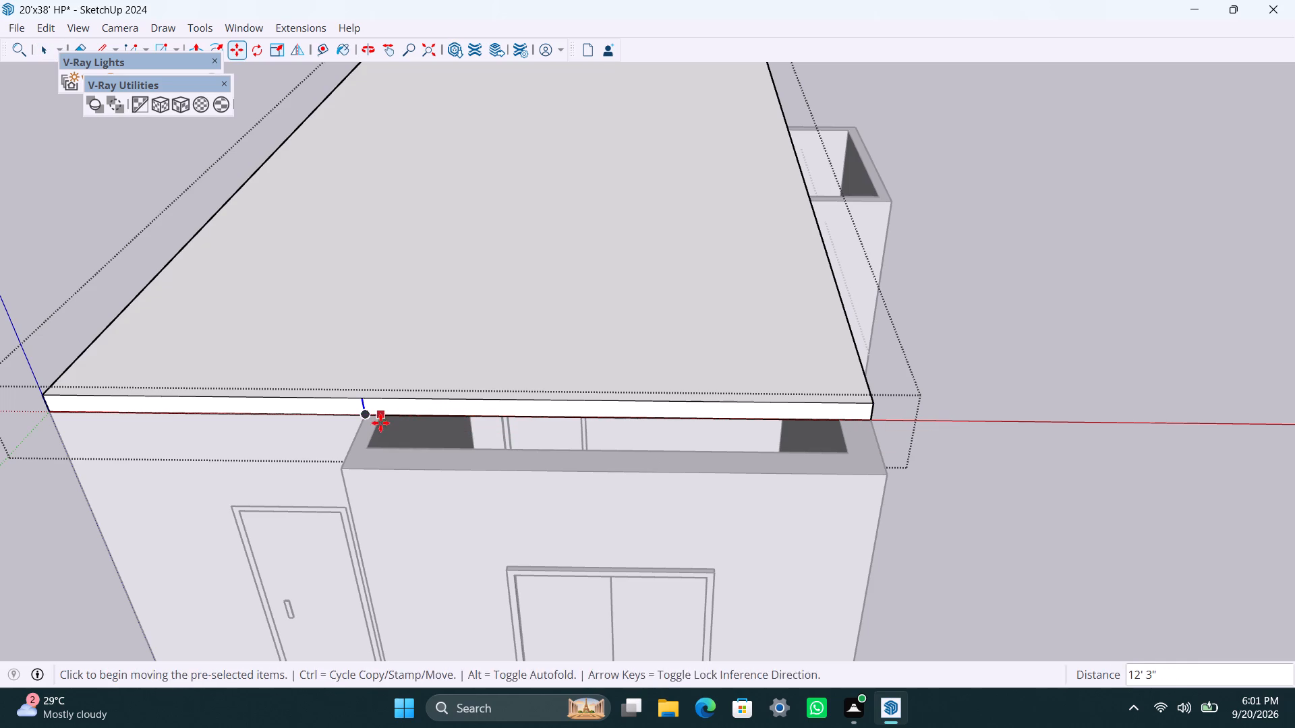
Push/pull the split front part of the roof slab out to the front room's outer wall face.
key("space")
left_click(396, 411)
key("p")
left_click_drag(402, 406, 401, 425)
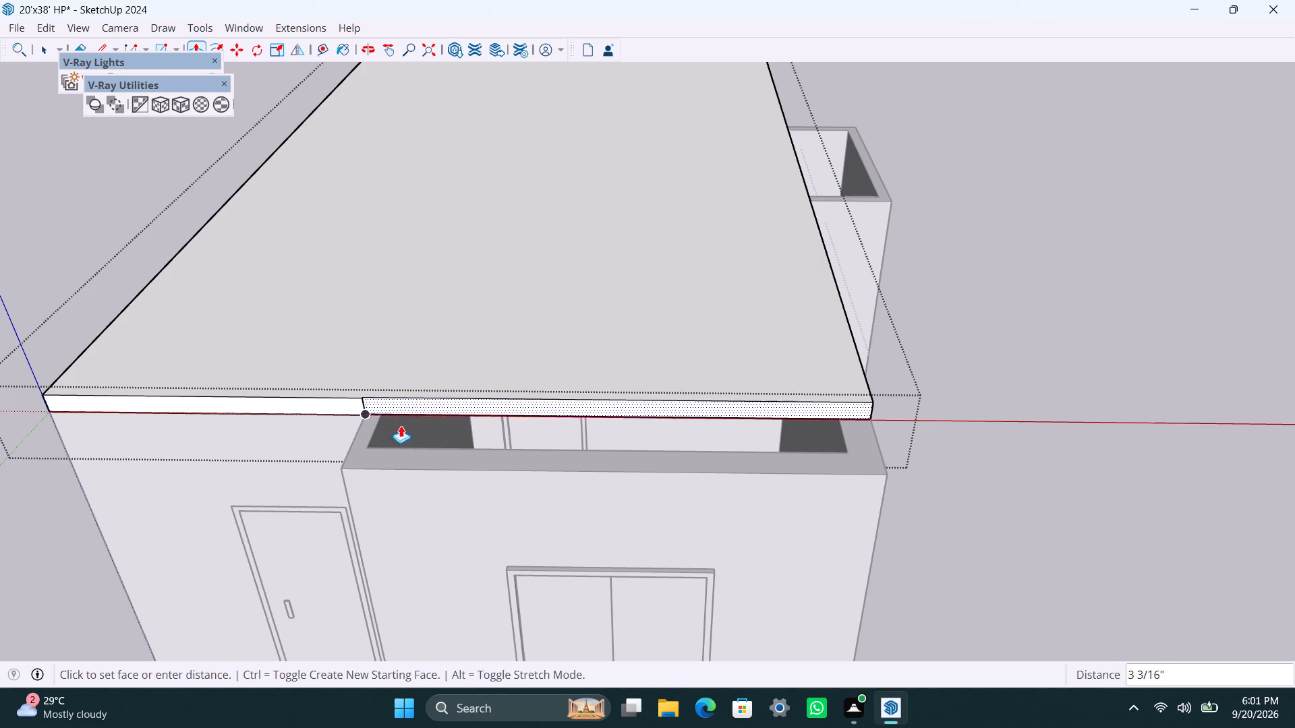
left_click_drag(401, 425, 404, 471)
key("space")
Copy the slab's vertical corner edge 15' 1 11/16" along the side, then another 7' 8 11/16", marking the projecting bay's width.
scroll(773, 448, "down", 5)
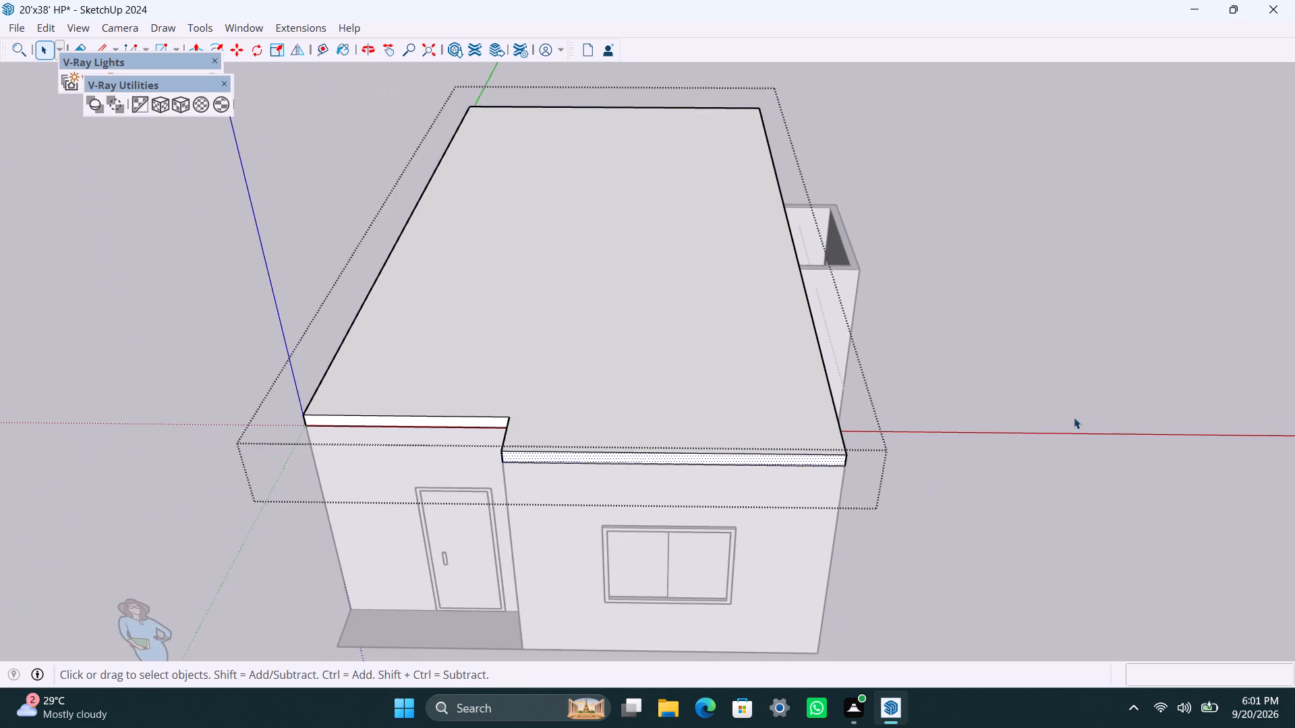
middle_click_drag(1065, 417, 374, 439)
scroll(339, 387, "up", 5)
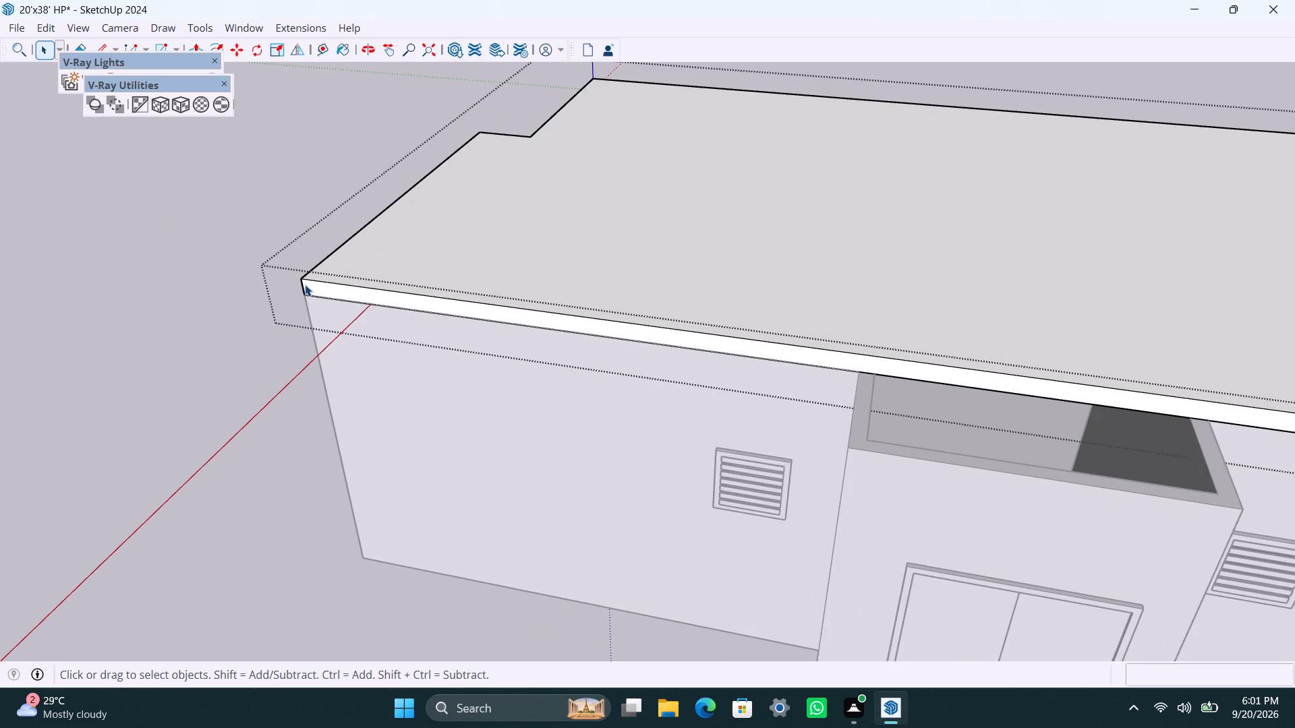
left_click(301, 284)
key("m")
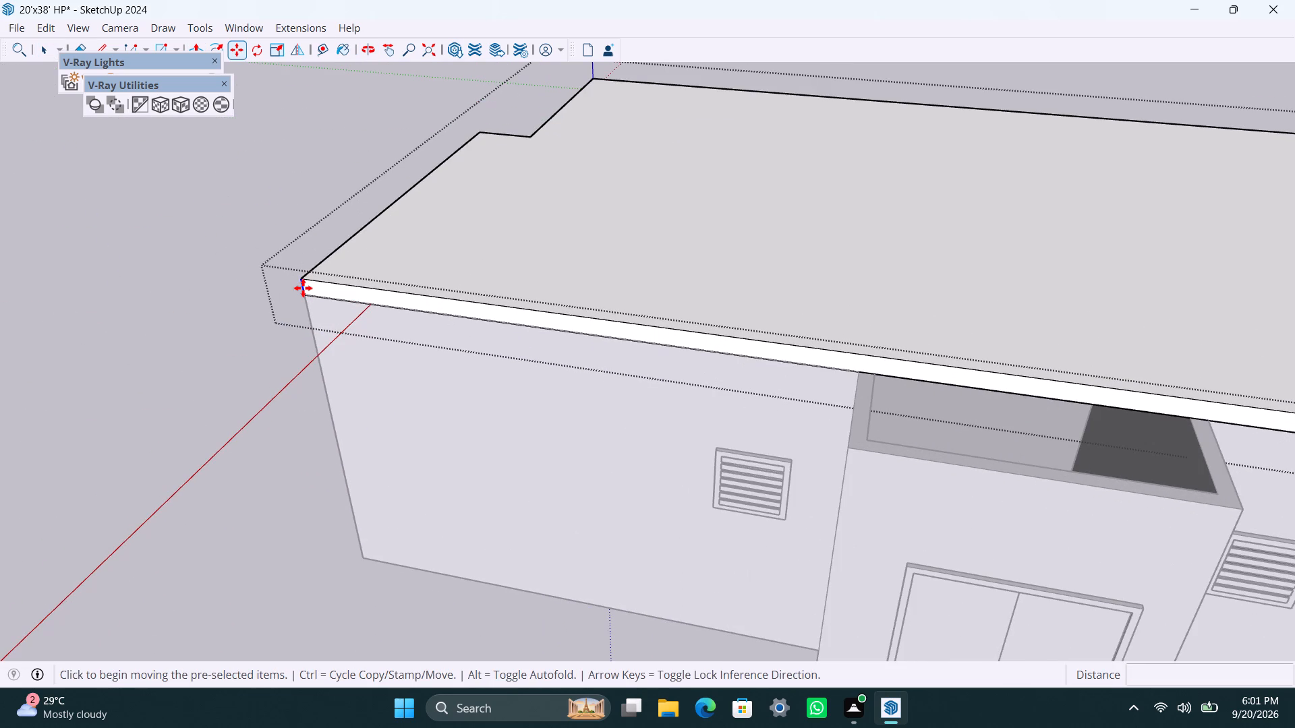
left_click(306, 276)
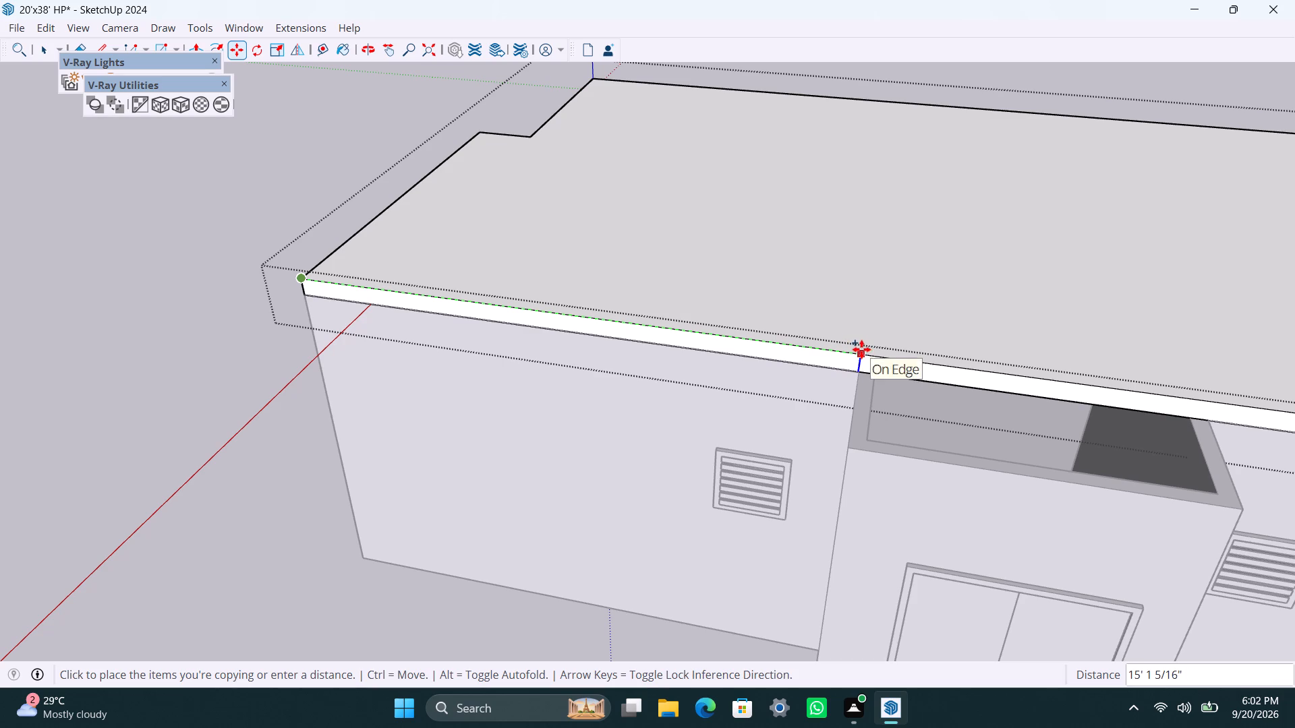
left_click(863, 346)
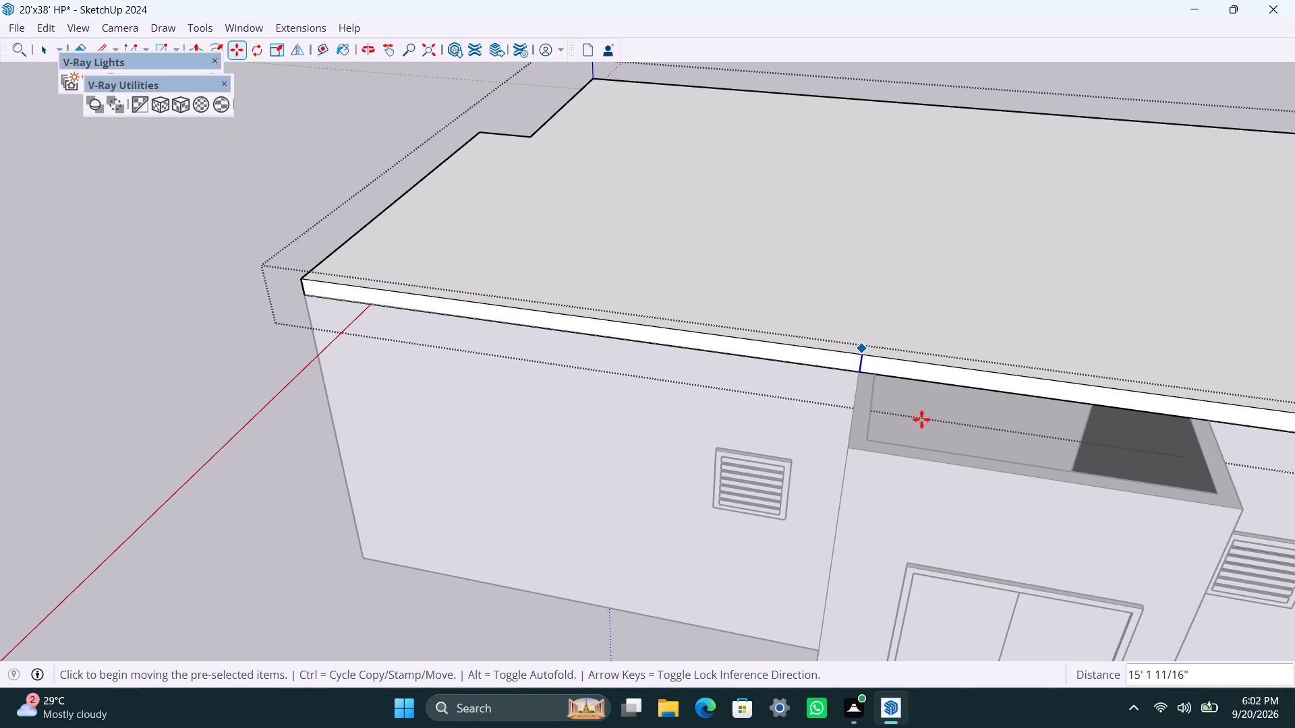
key("space")
key("m")
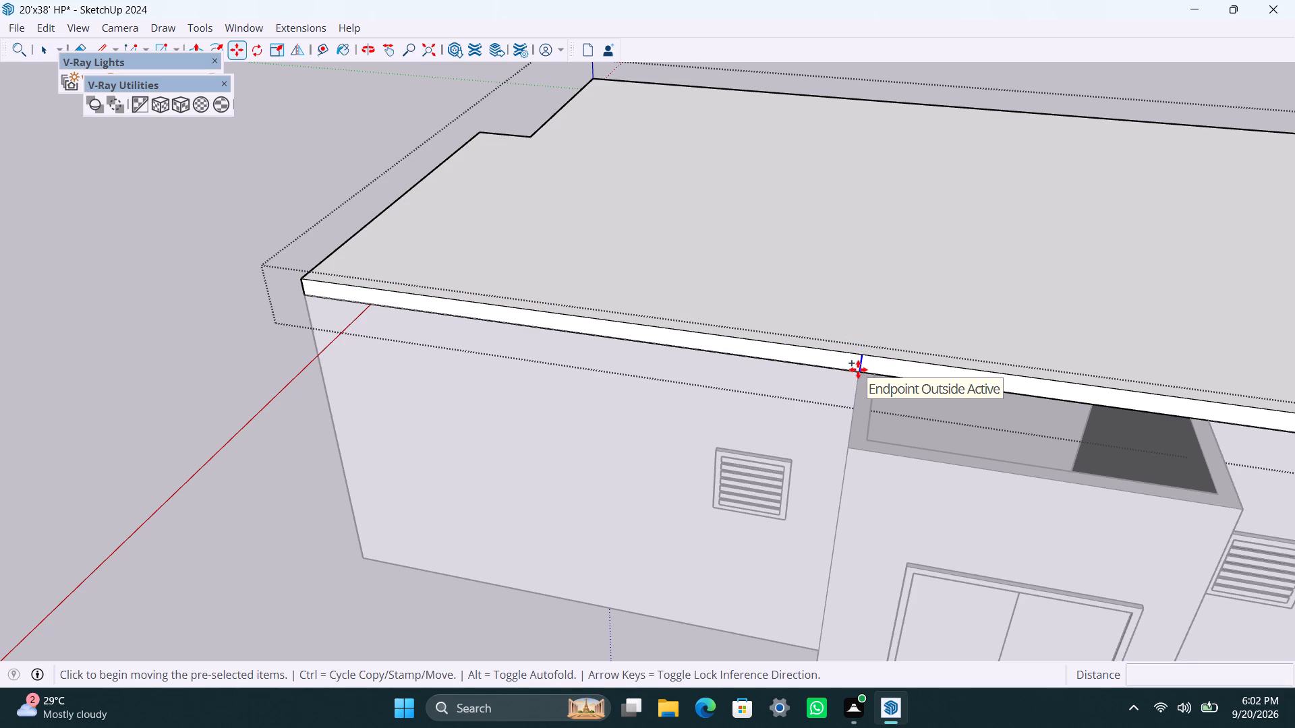
left_click(863, 352)
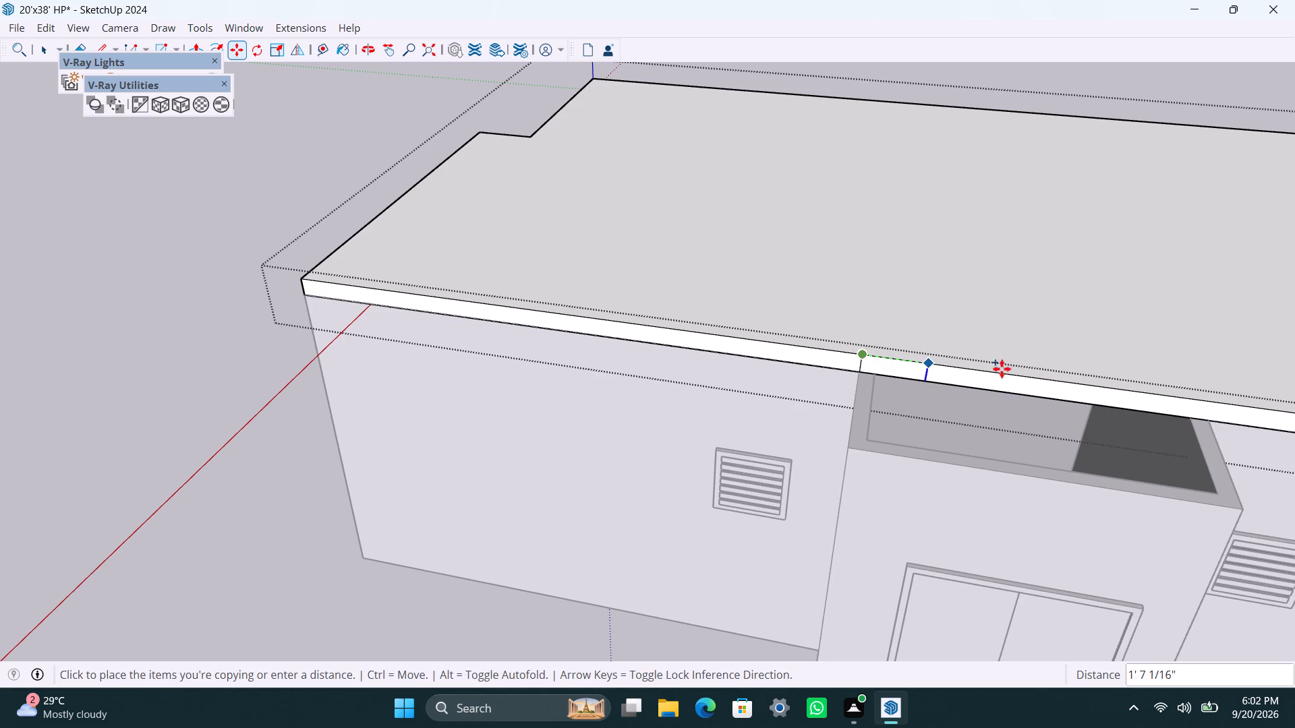
left_click(1216, 399)
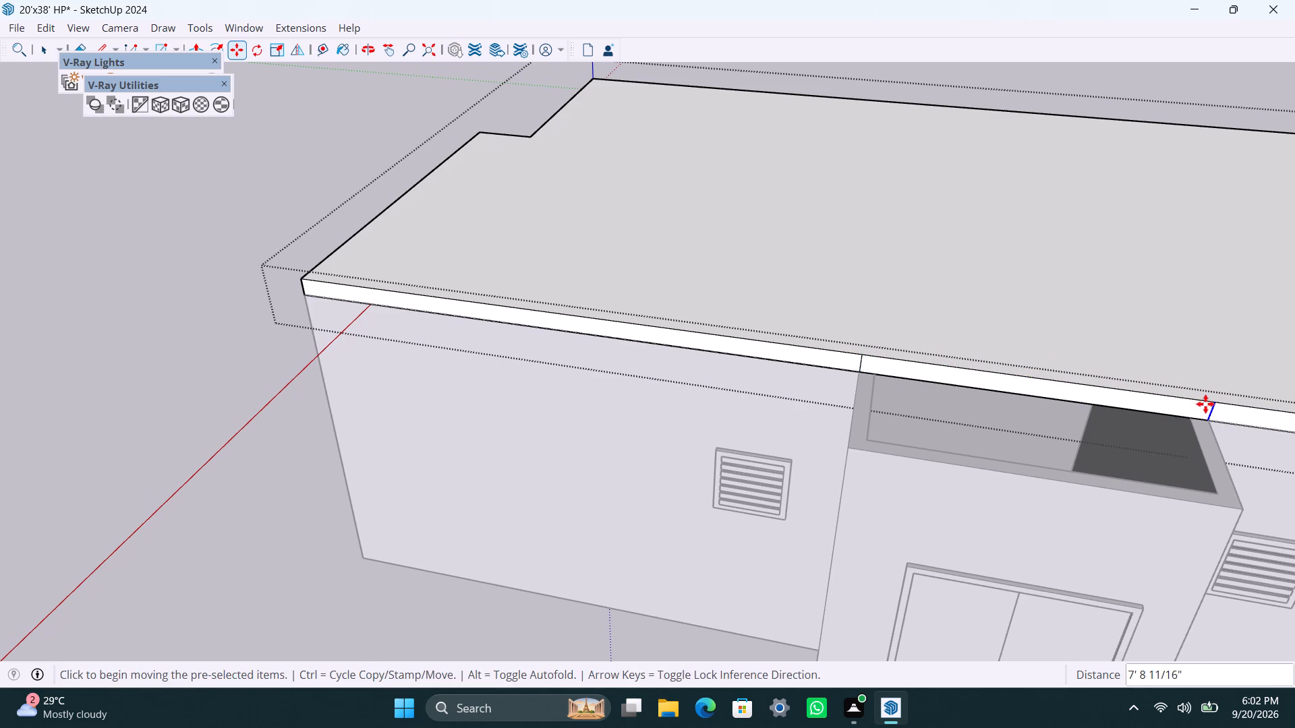
Push/pull the marked side part of the roof slab out to the projecting bay's outer wall.
key("space")
left_click(1176, 404)
key("p")
left_click_drag(1173, 404, 1156, 481)
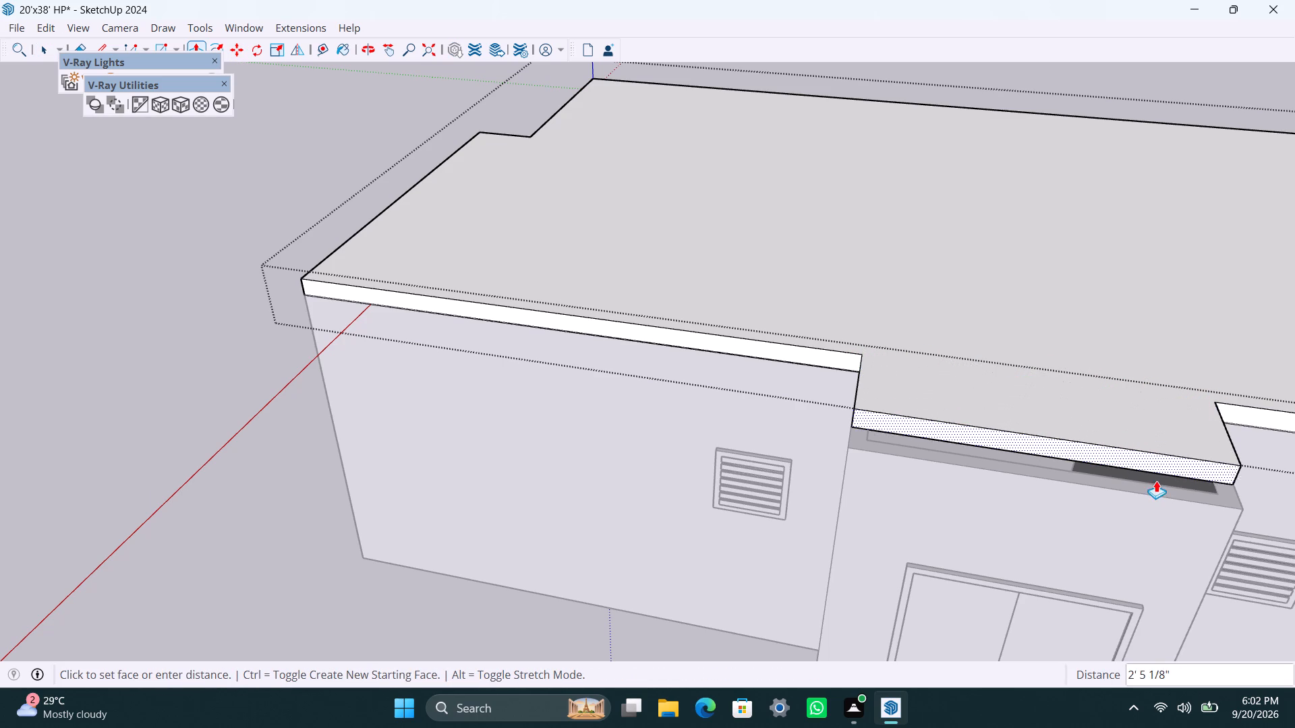
left_click_drag(1156, 481, 1154, 502)
key("space")
Exit the roof slab group and save the model.
scroll(831, 400, "down", 9)
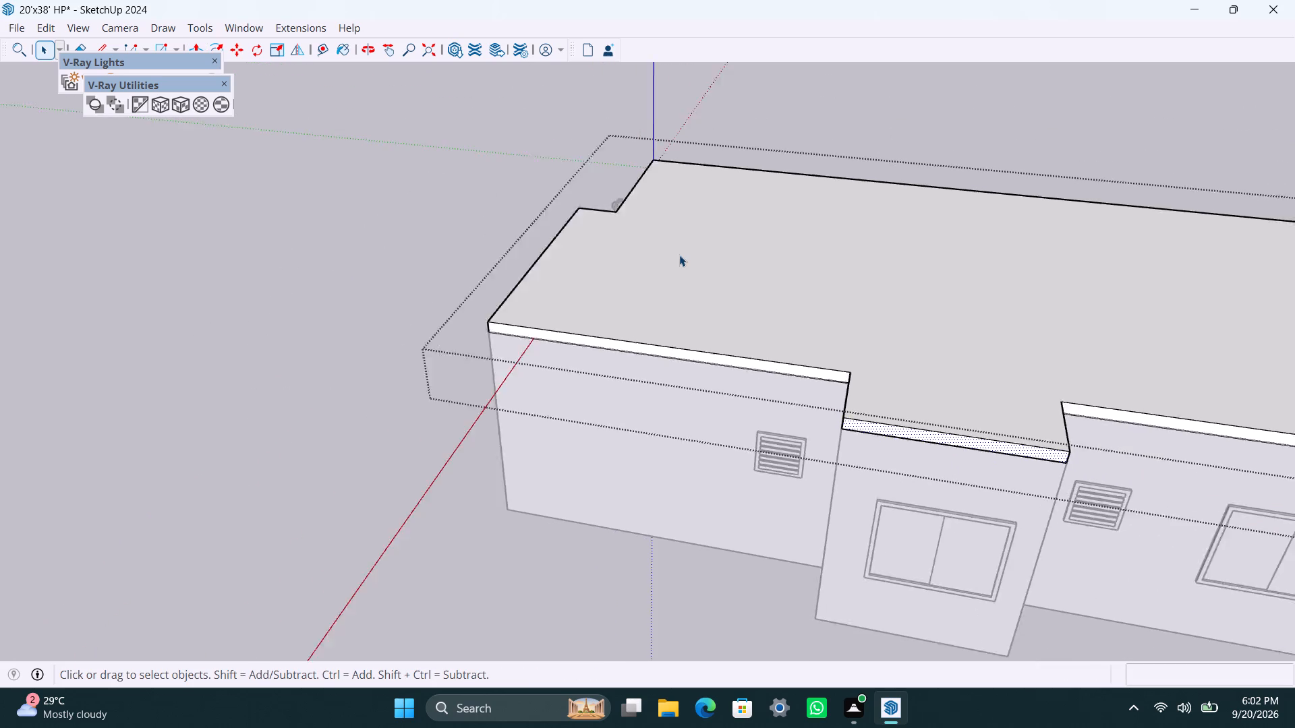
scroll(679, 255, "down", 3)
scroll(812, 332, "down", 1)
middle_click_drag(798, 332, 485, 294)
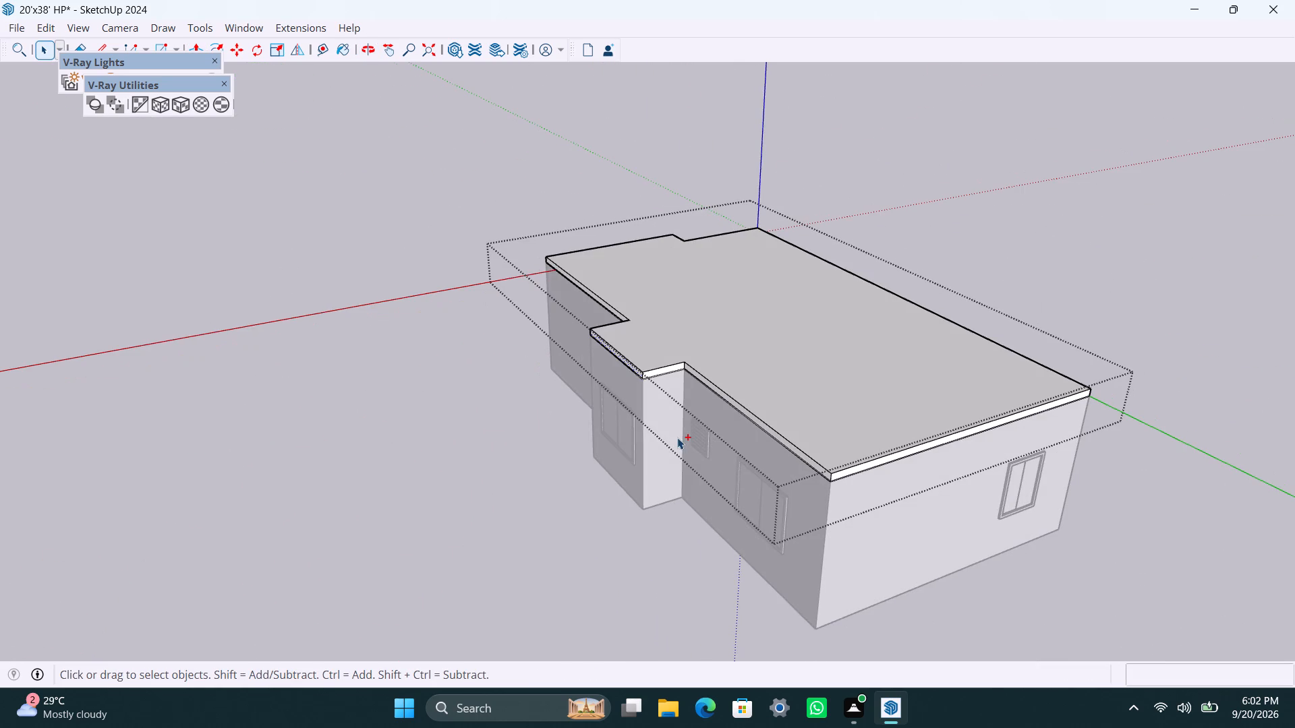
key("ctrl+s")
key("space")
left_click(674, 517)
left_click(1122, 487)
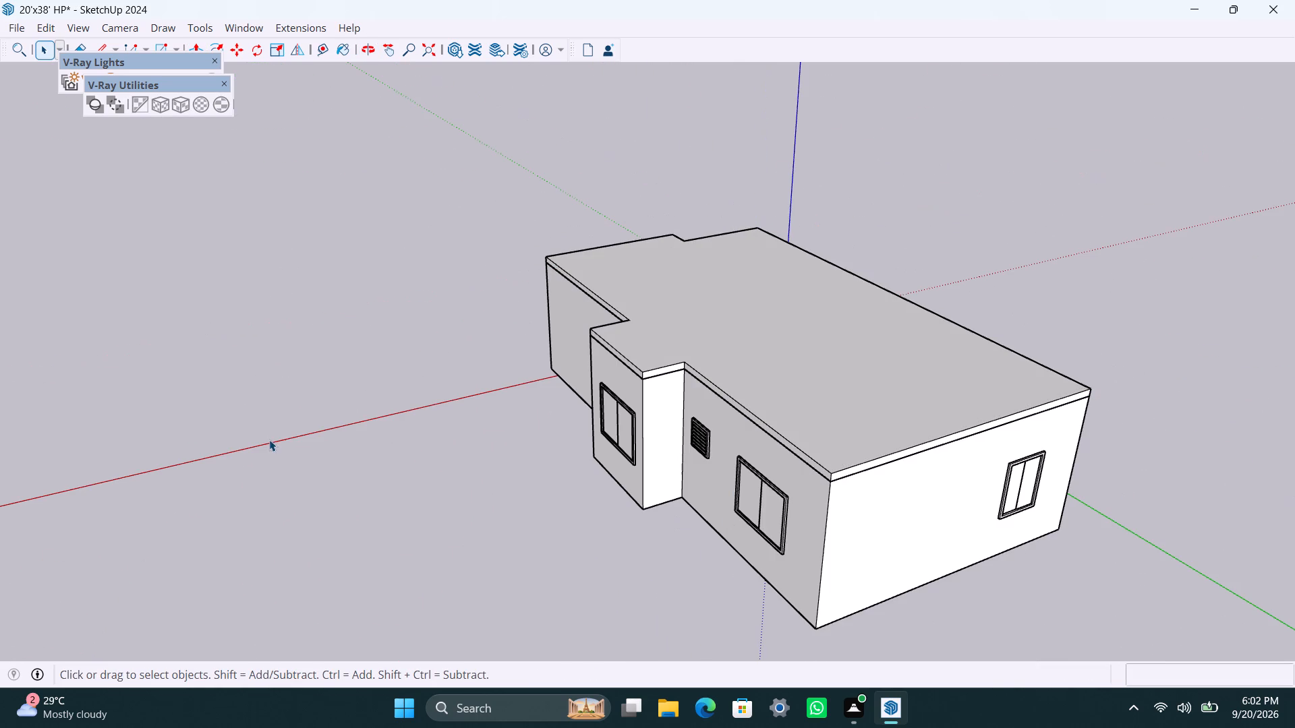
scroll(196, 400, "down", 4)
middle_click_drag(259, 497, 1039, 572)
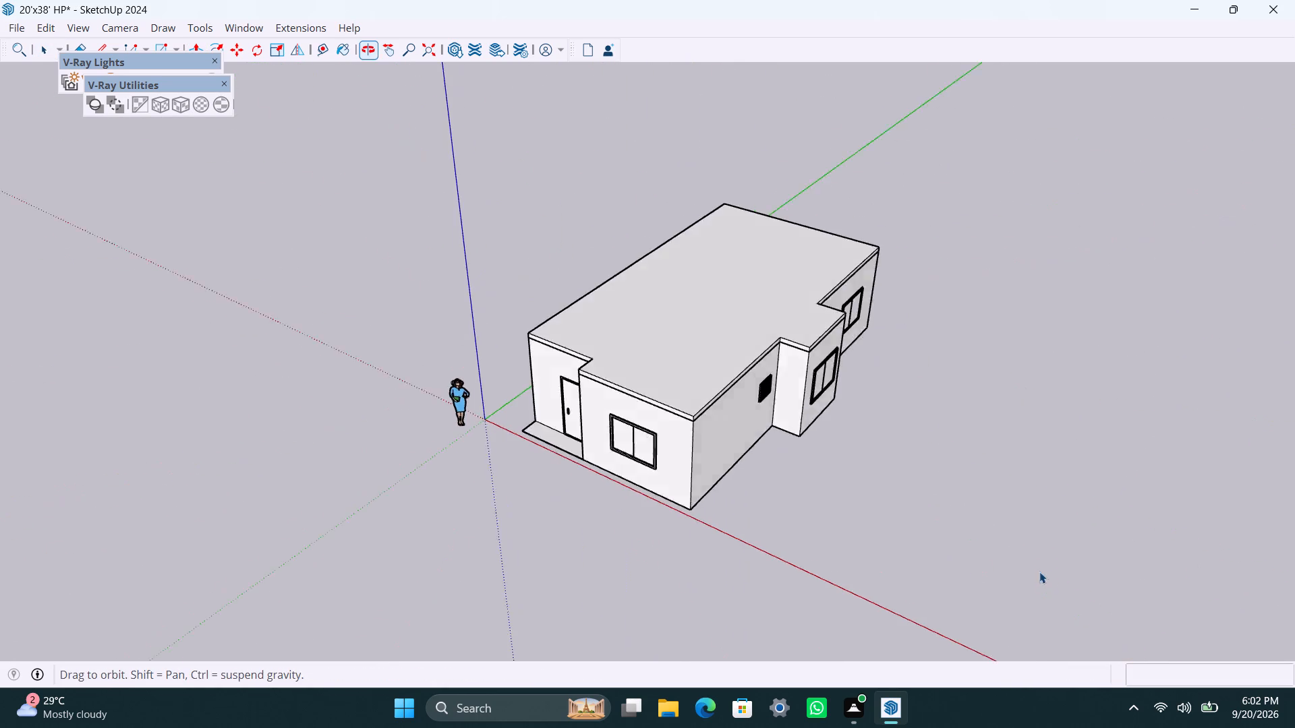
middle_click_drag(1039, 572, 1046, 581)
scroll(375, 328, "up", 4)
middle_click_drag(519, 406, 736, 460)
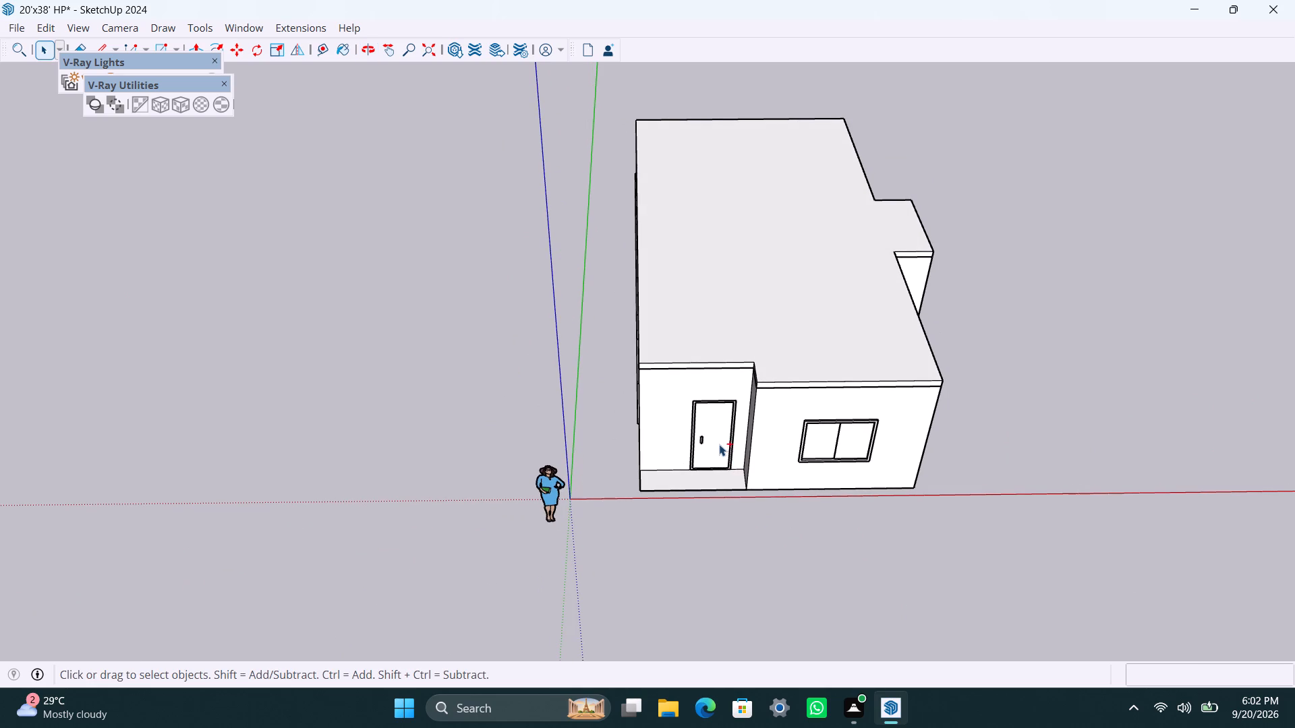
key("ctrl+s")
Draw a 20' x 38' rectangle across the underside of the house and make it a group.
scroll(730, 428, "up", 2)
middle_click_drag(742, 422, 677, 491, "shift")
scroll(692, 493, "up", 3)
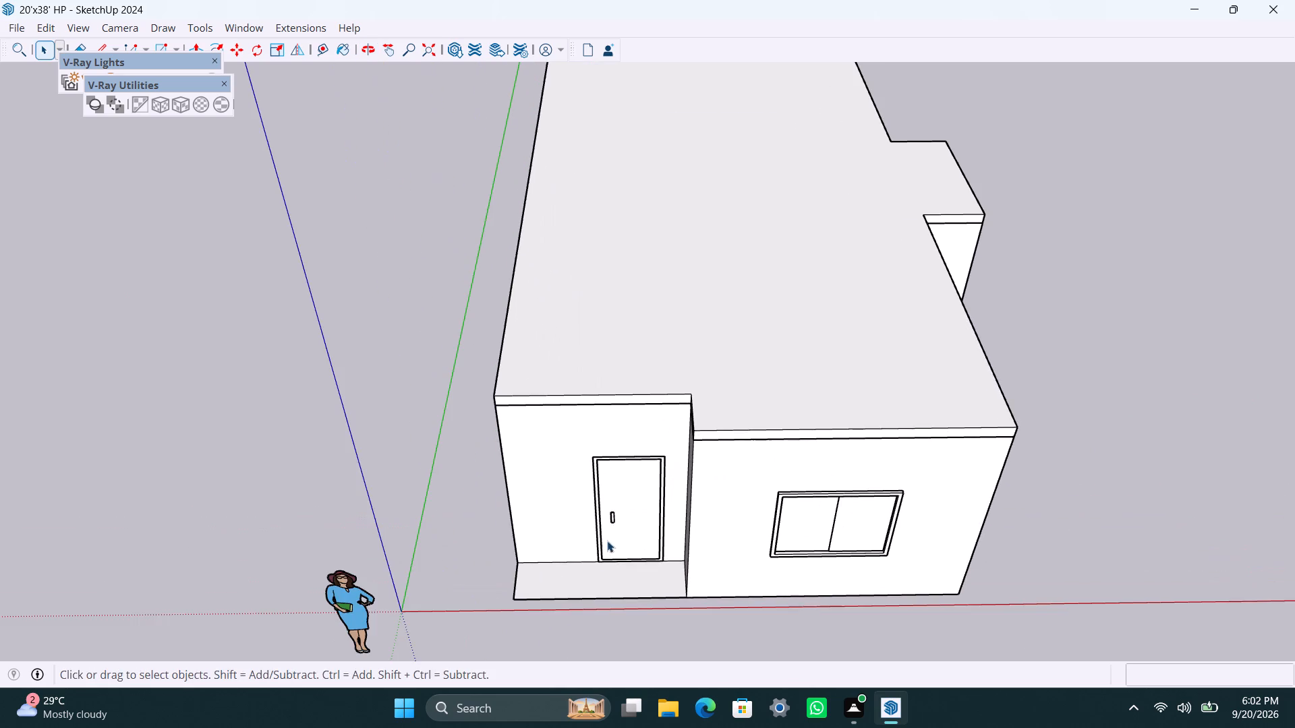
middle_click_drag(577, 515, 517, 22)
scroll(716, 634, "down", 5)
middle_click_drag(718, 609, 672, 438)
scroll(668, 441, "down", 4)
middle_click_drag(666, 400, 681, 444)
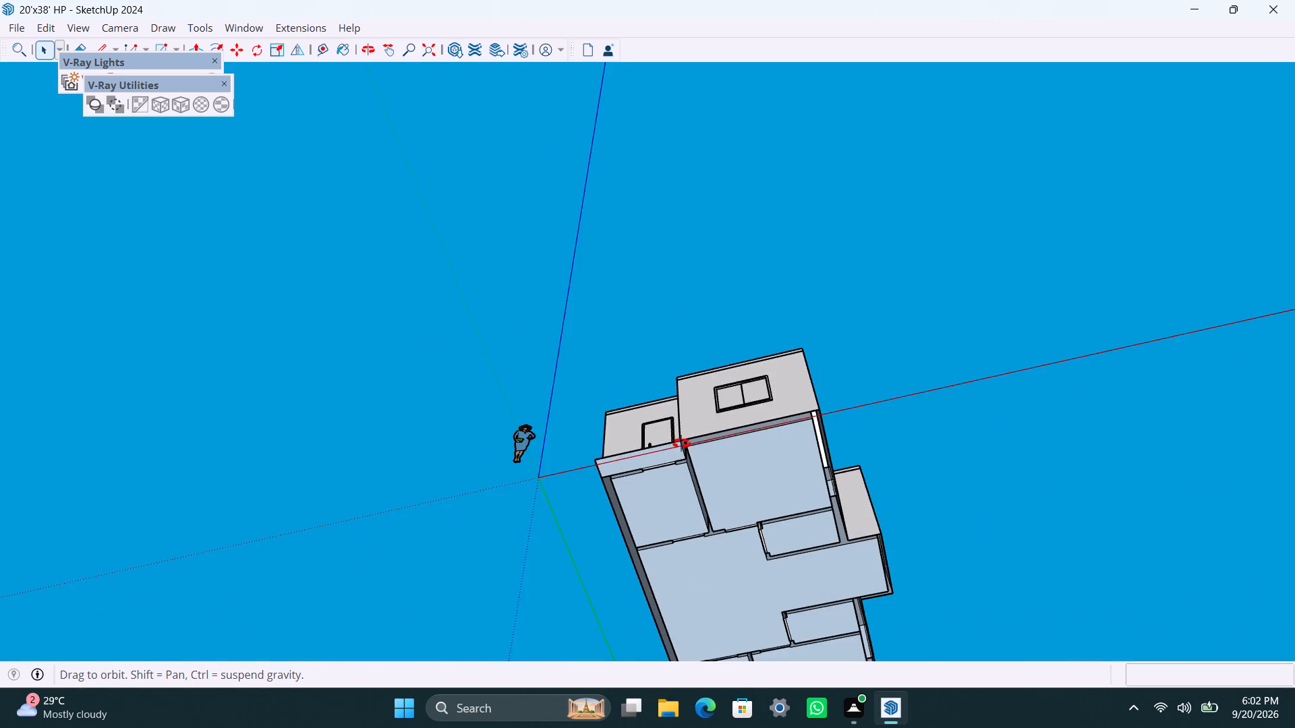
middle_click_drag(681, 444, 749, 727)
scroll(655, 460, "up", 3)
middle_click_drag(641, 496, 560, 268)
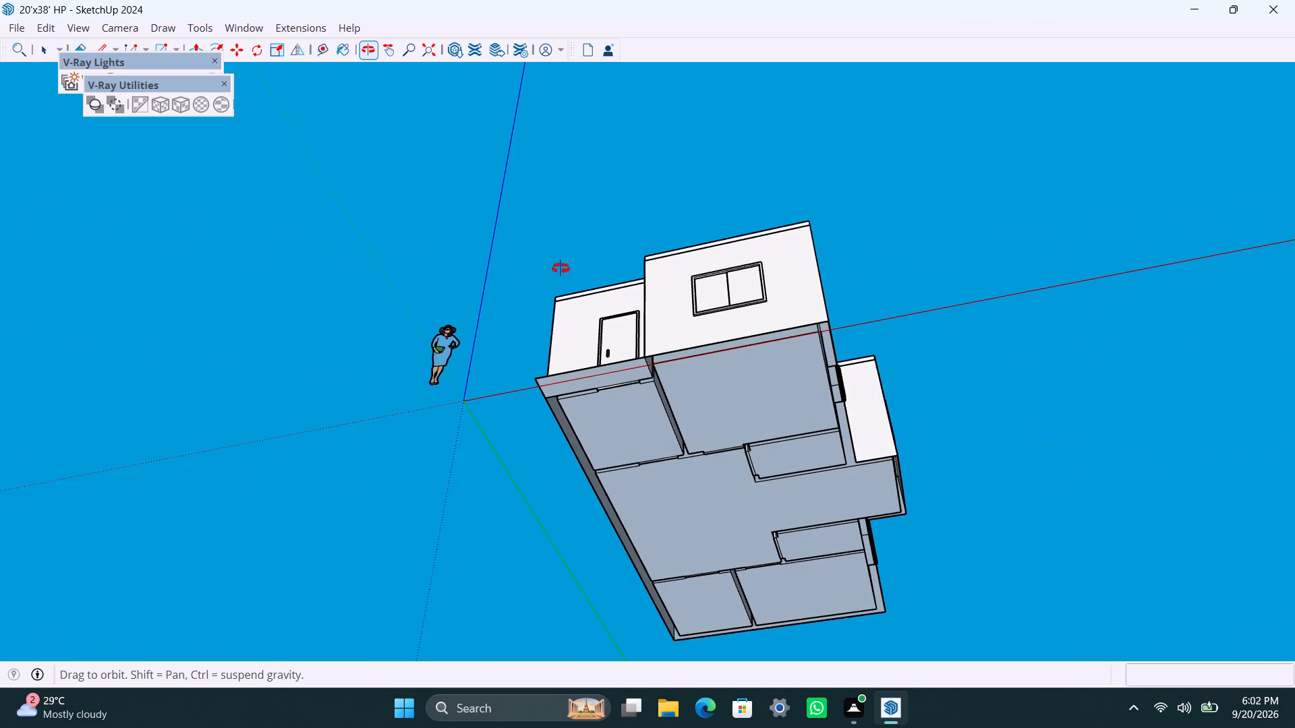
middle_click_drag(560, 268, 560, 269)
key("r")
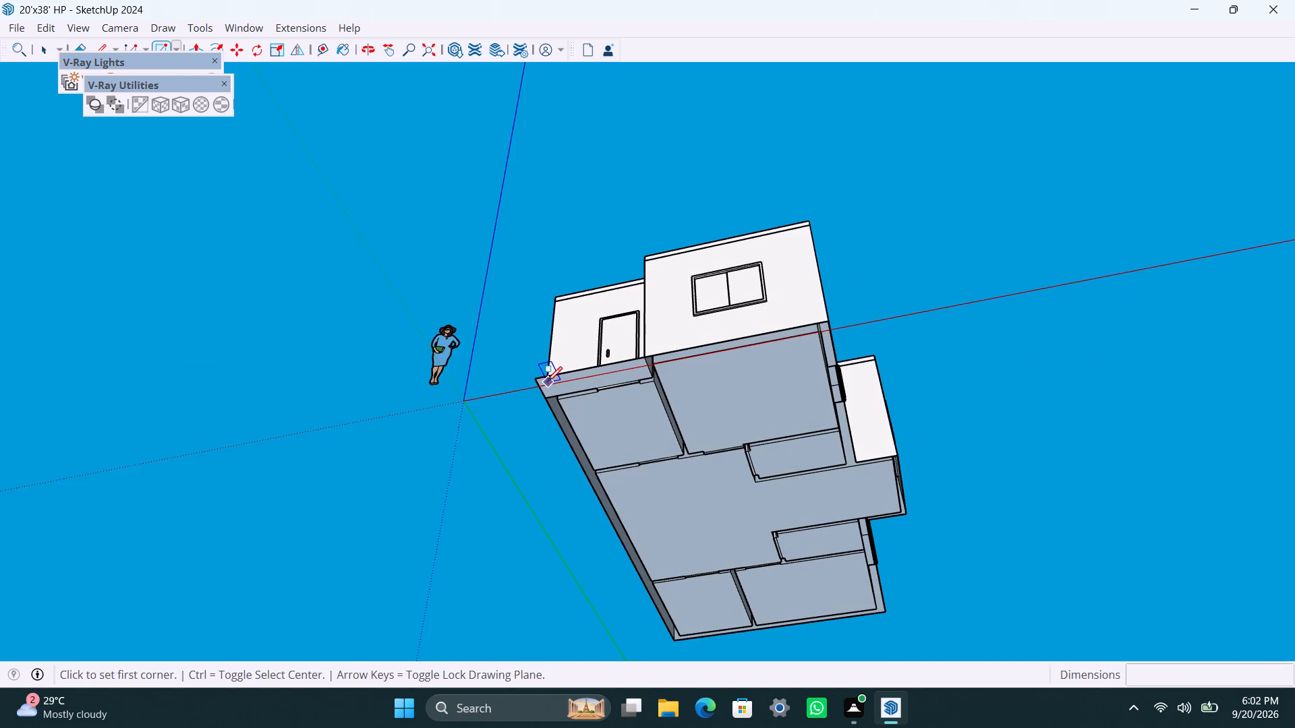
left_click_drag(544, 377, 546, 387)
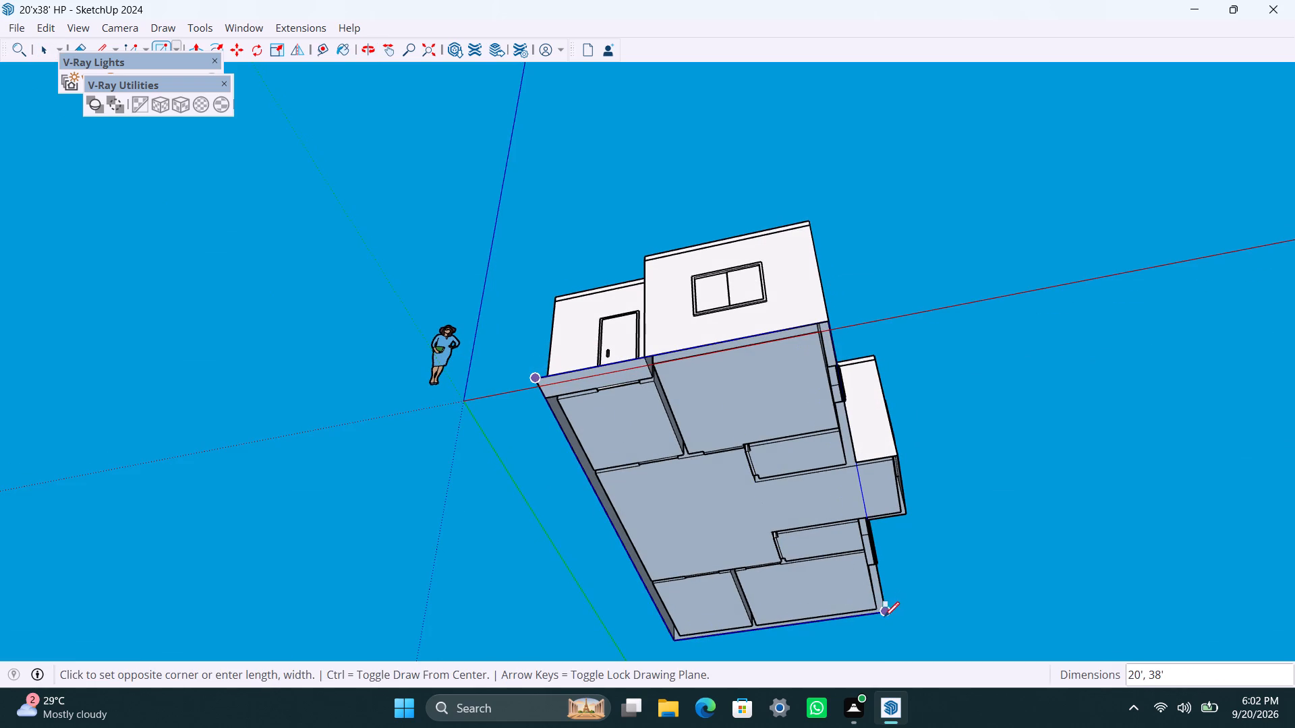
left_click(884, 617)
key("space")
double_click(731, 419)
right_click(731, 419)
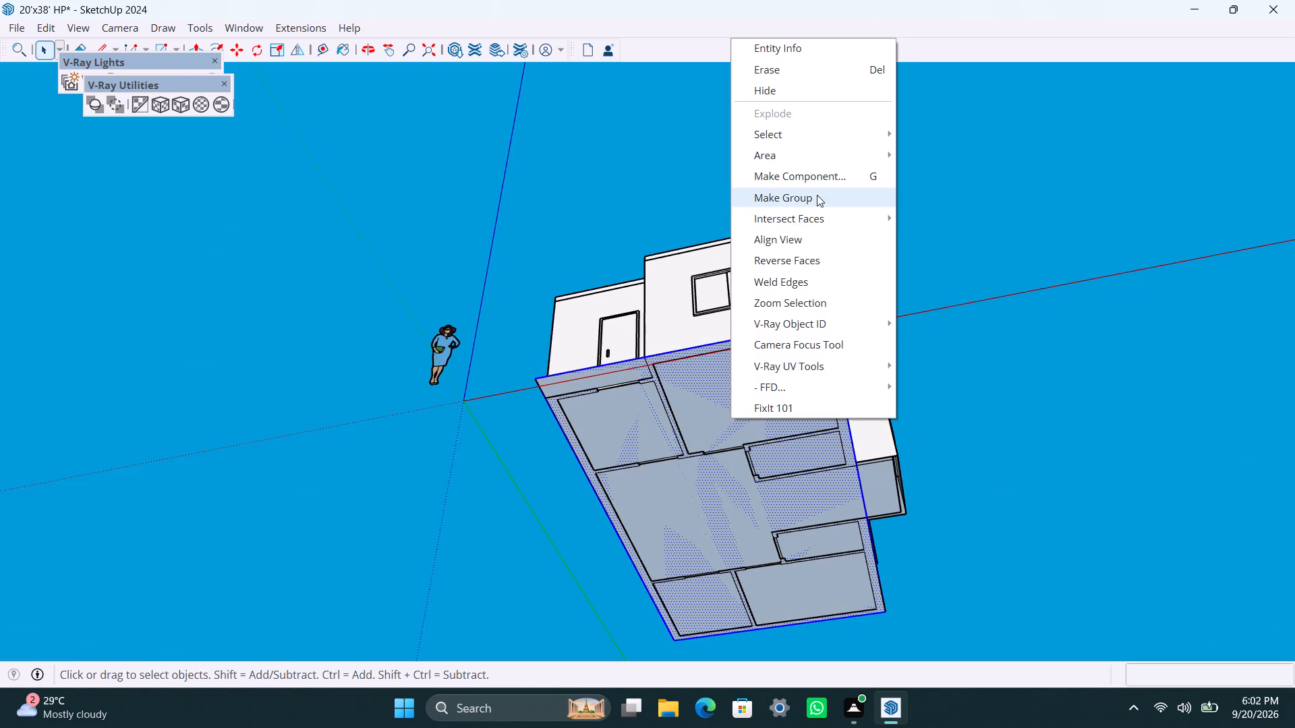
left_click(817, 194)
Open the floor group and push/pull its face down 6" to form the base slab.
triple_click(747, 373)
key("p")
left_click(746, 373)
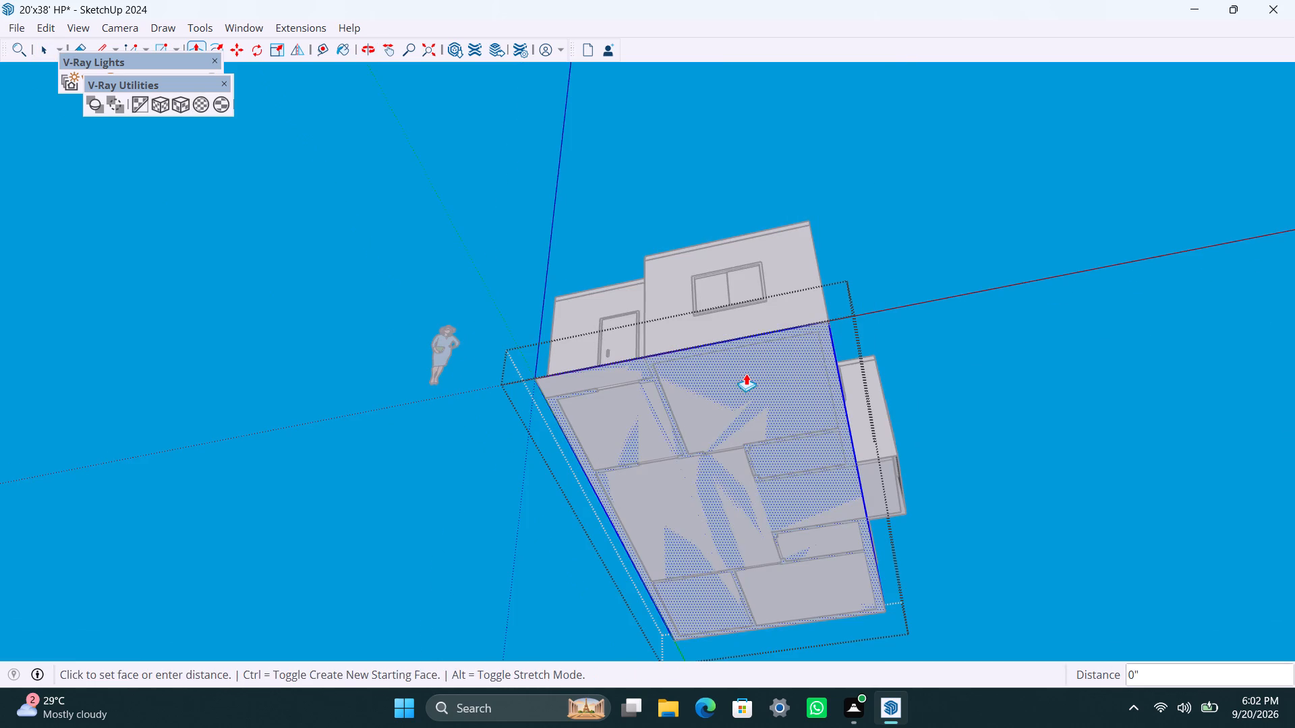
type("6\"")
key("Return")
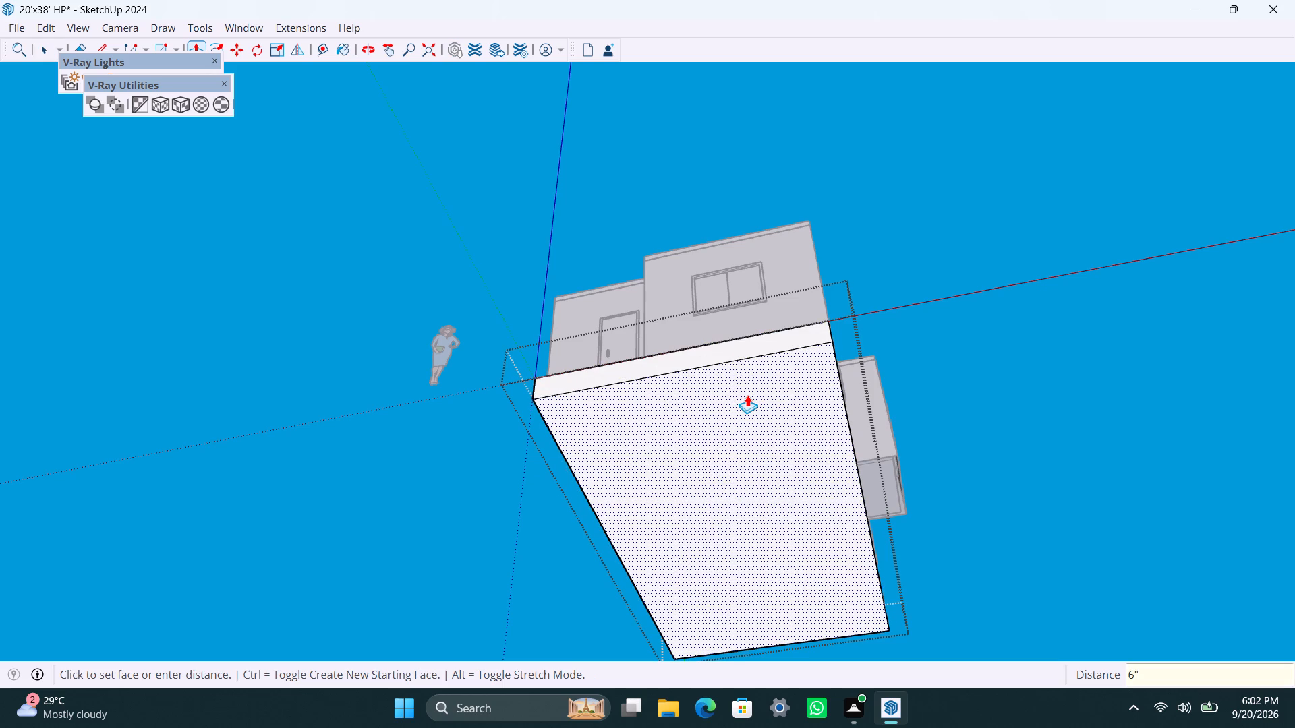
Reopen the floor slab group and copy its vertical corner edge 15' 1 1/2" along the side to the projecting bay's near corner.
key("space")
left_click(1046, 413)
scroll(902, 394, "down", 3)
middle_click_drag(721, 509, 604, 611)
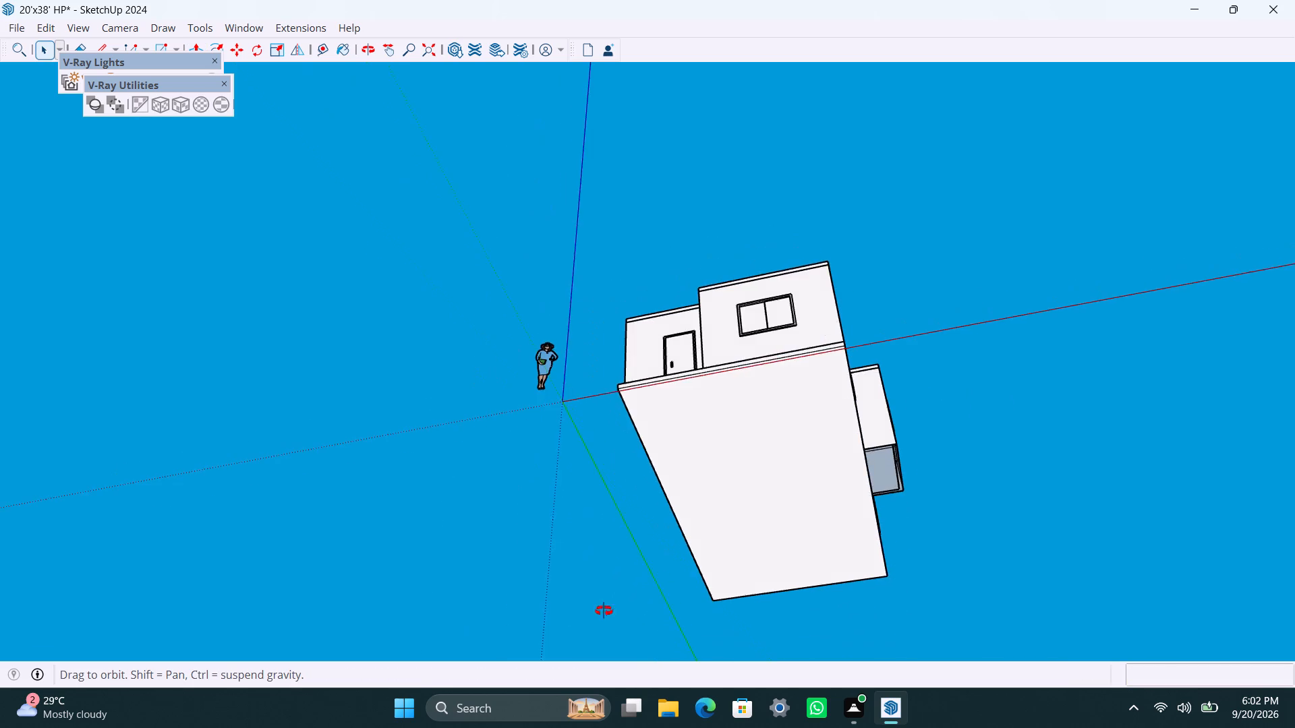
middle_click_drag(604, 611, 396, 638)
scroll(907, 415, "up", 2)
middle_click_drag(718, 398, 589, 466)
scroll(546, 436, "up", 2)
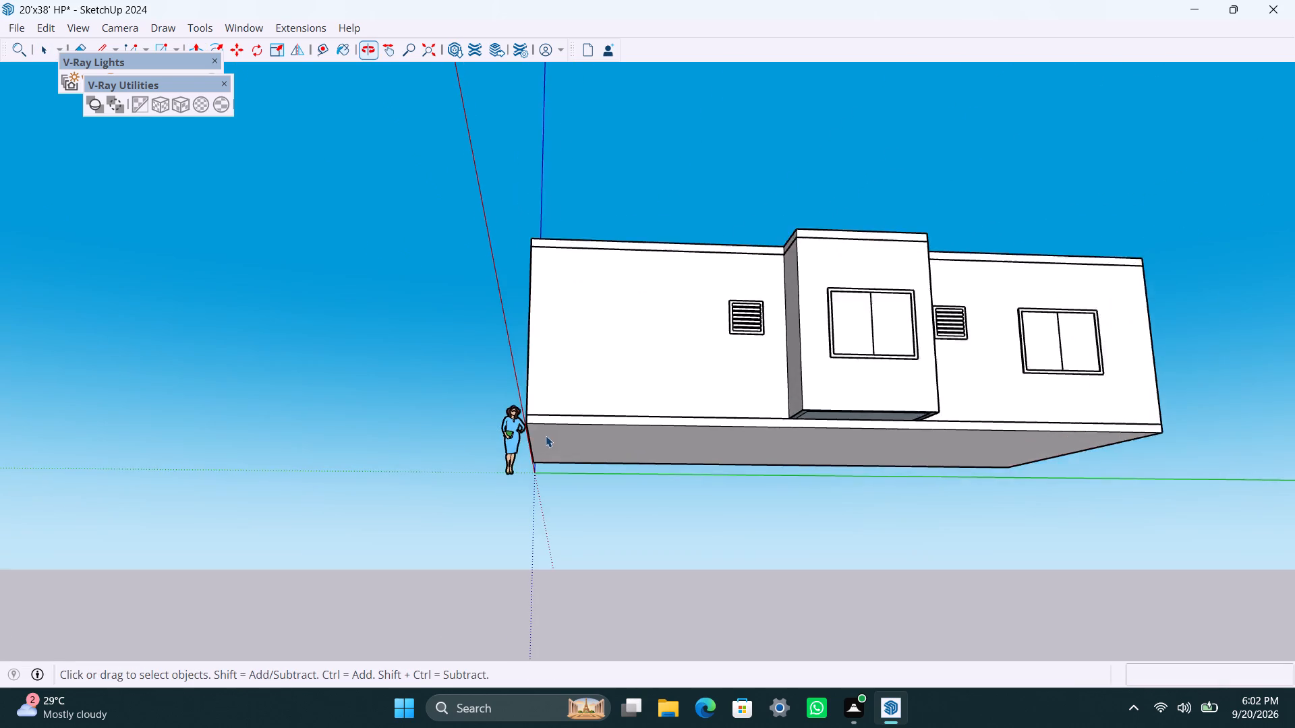
scroll(546, 435, "up", 3)
triple_click(526, 411)
scroll(523, 413, "up", 2)
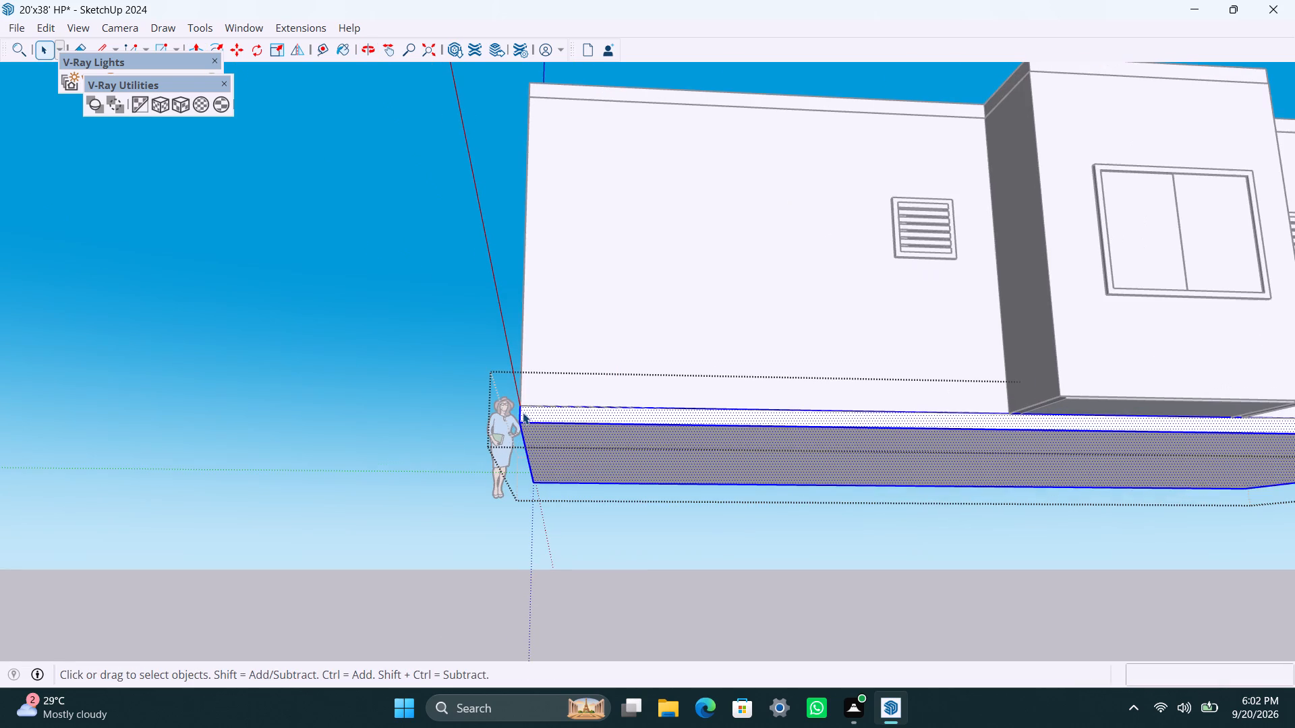
left_click(523, 413)
left_click(521, 413)
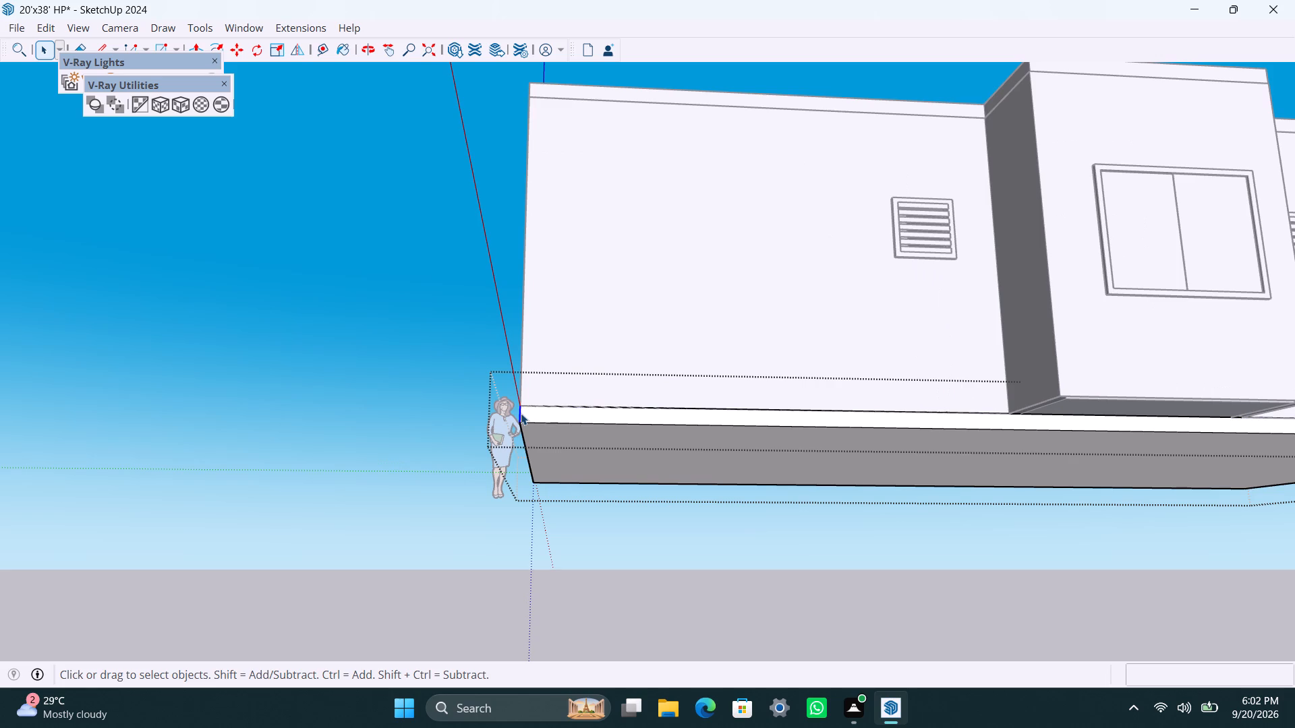
key("m")
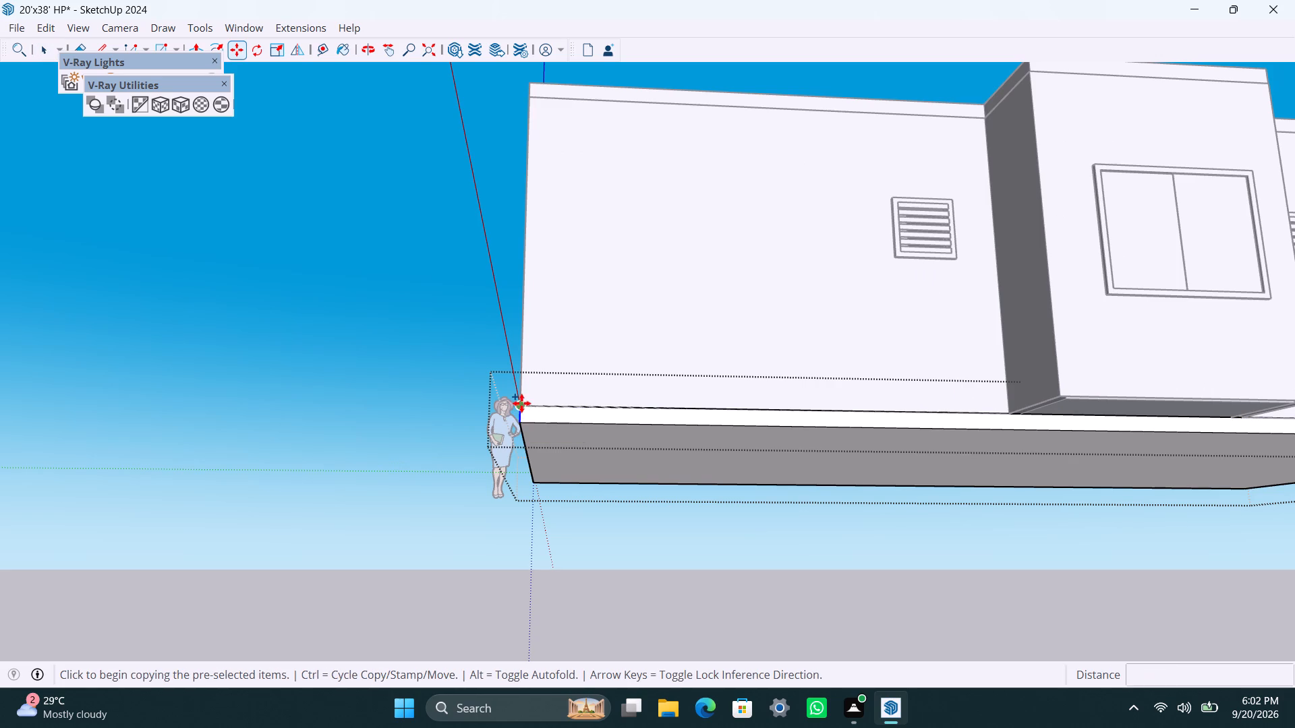
left_click(521, 403)
left_click(1006, 417)
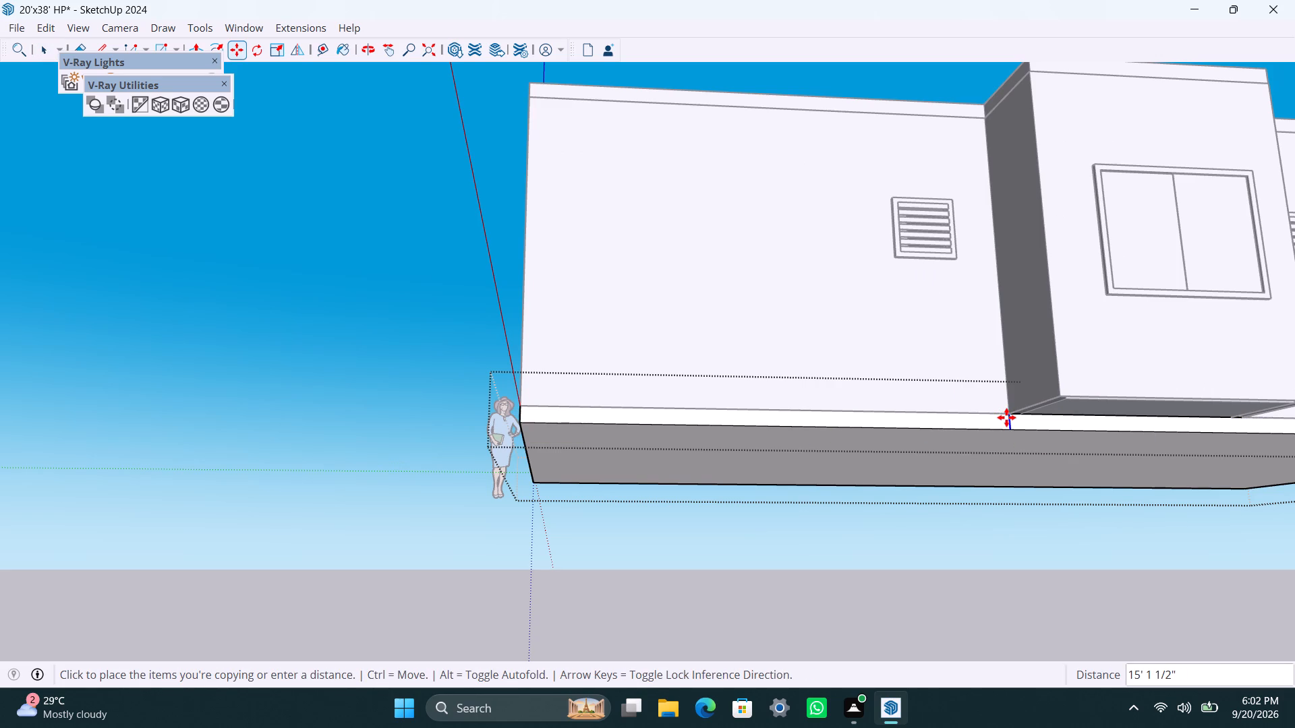
Copy the new vertical edge along the floor slab's side to the projecting bay's far corner.
scroll(993, 413, "down", 3)
middle_click_drag(985, 413, 770, 446)
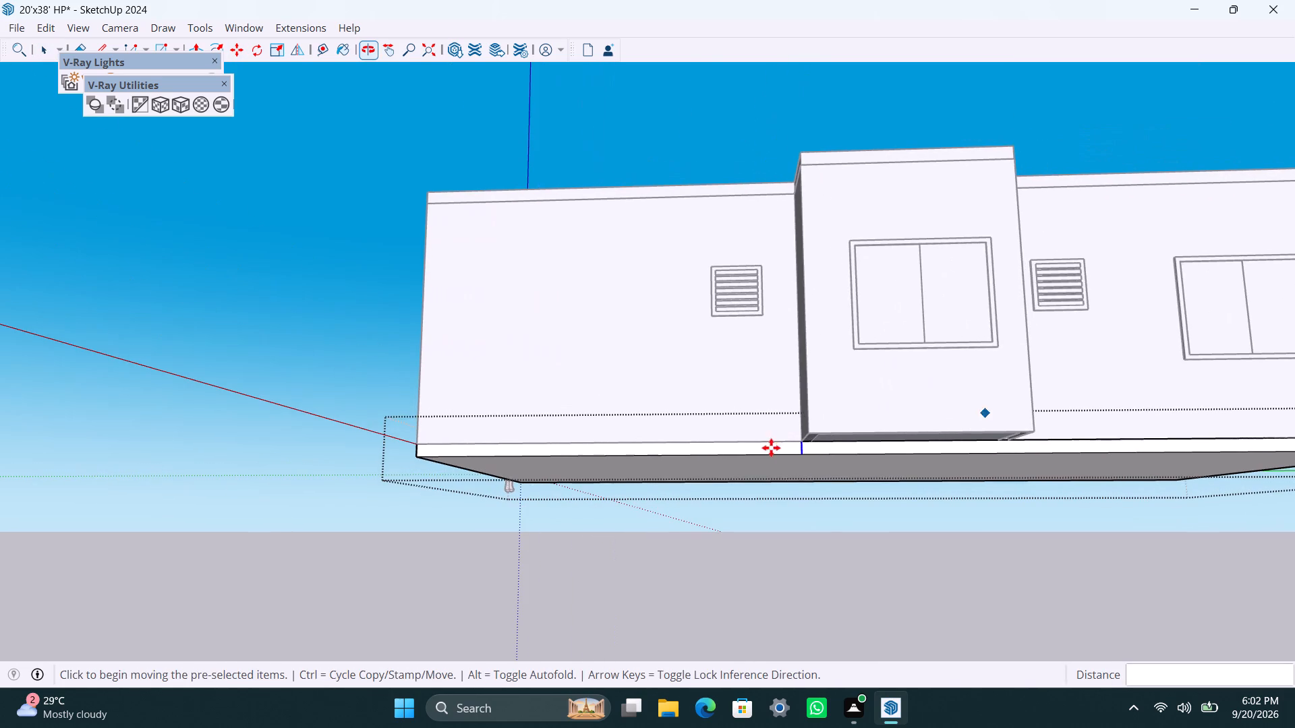
scroll(797, 439, "up", 5)
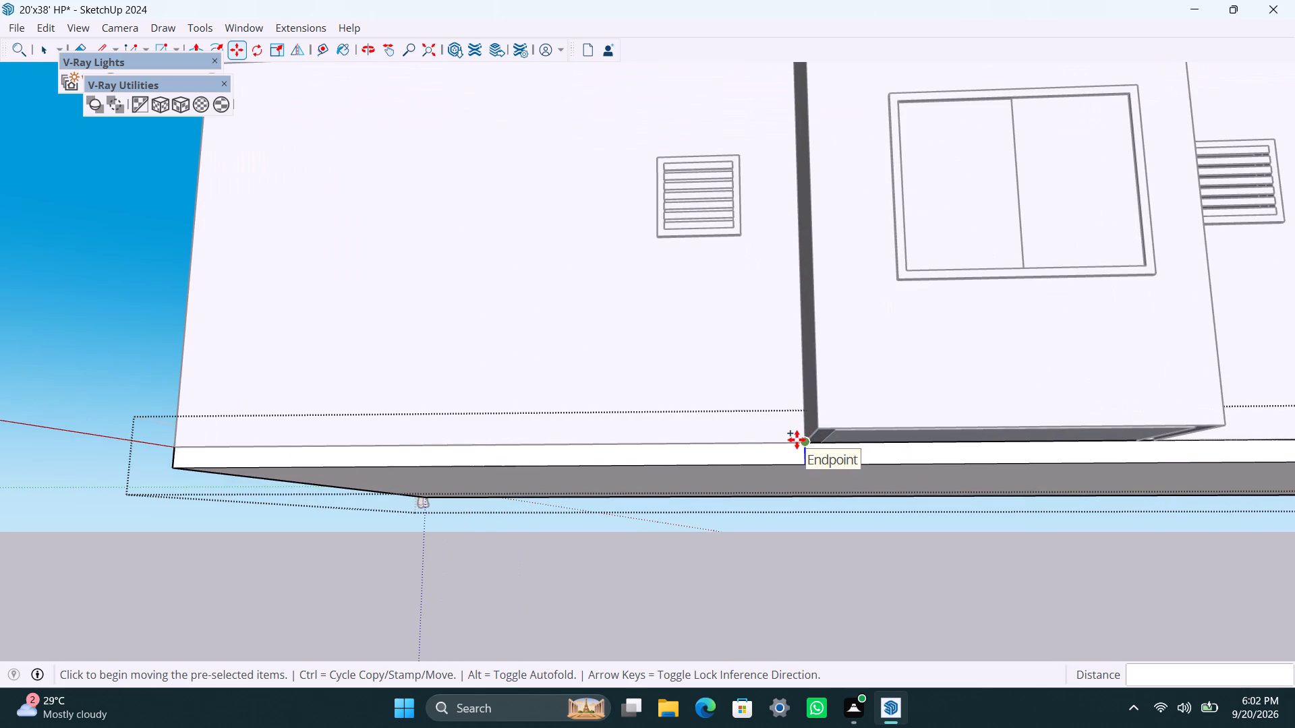
left_click(807, 439)
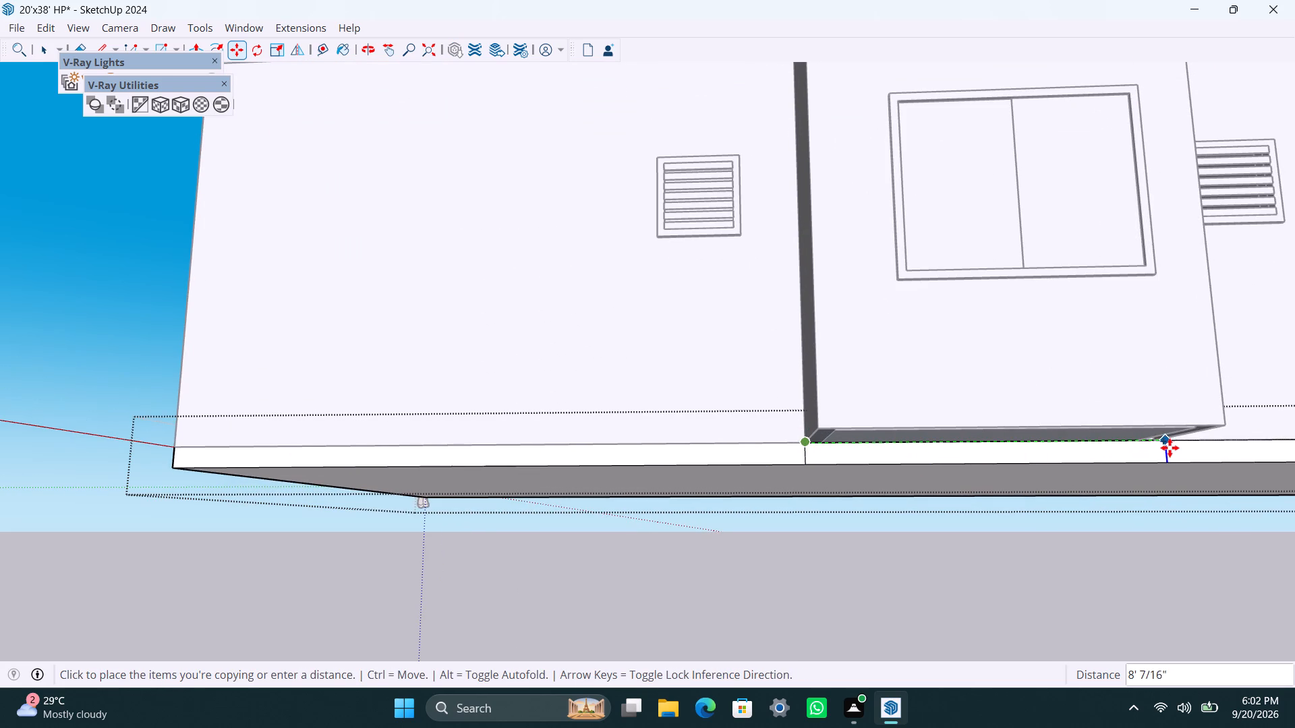
scroll(1170, 447, "up", 2)
middle_click_drag(1170, 446, 978, 444)
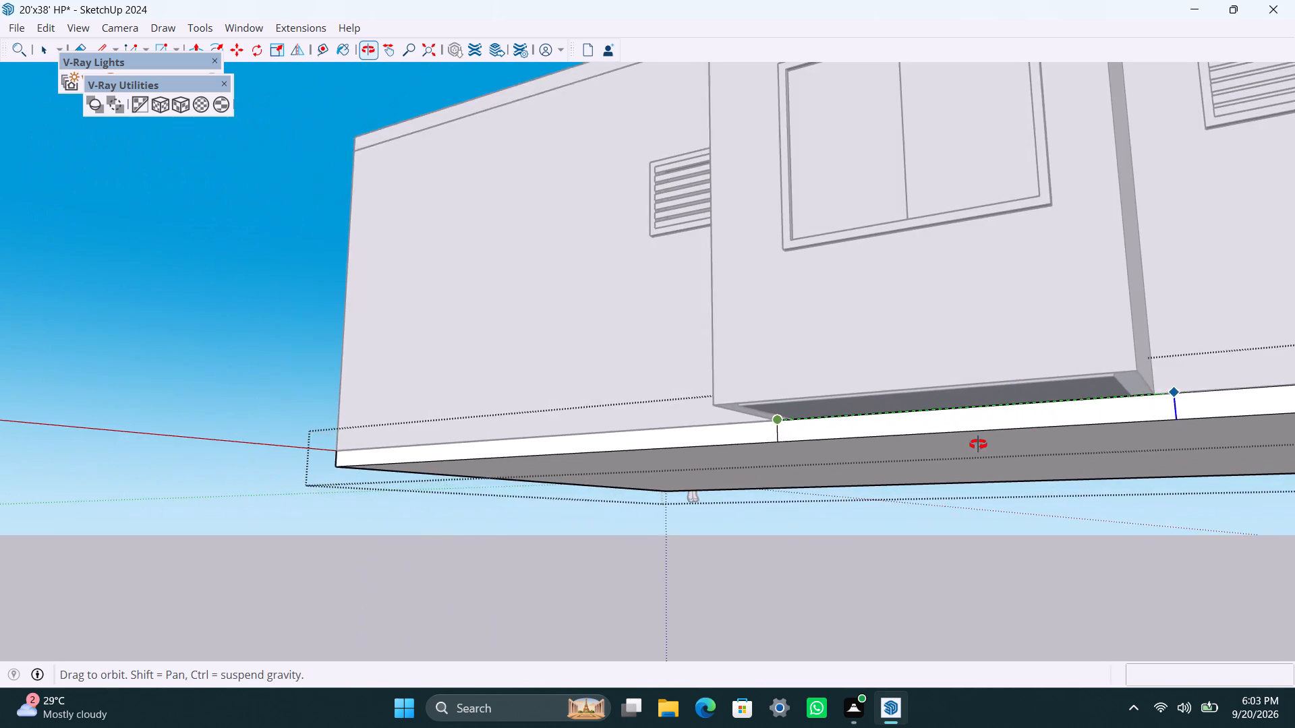
middle_click_drag(978, 444, 965, 444)
left_click(1148, 391)
key("space")
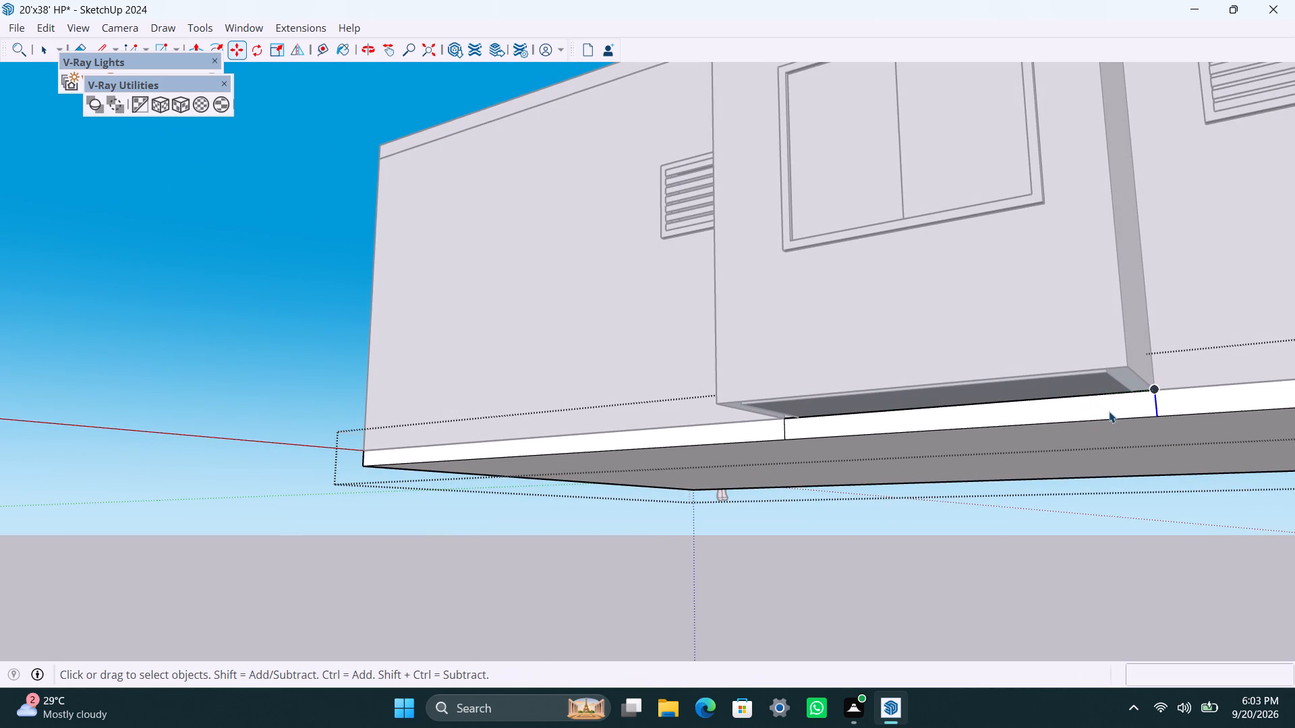
Push/pull the marked side part of the floor slab out 3' 1" to the projecting bay's outer wall.
left_click(1109, 411)
key("p")
left_click_drag(1101, 413, 1072, 368)
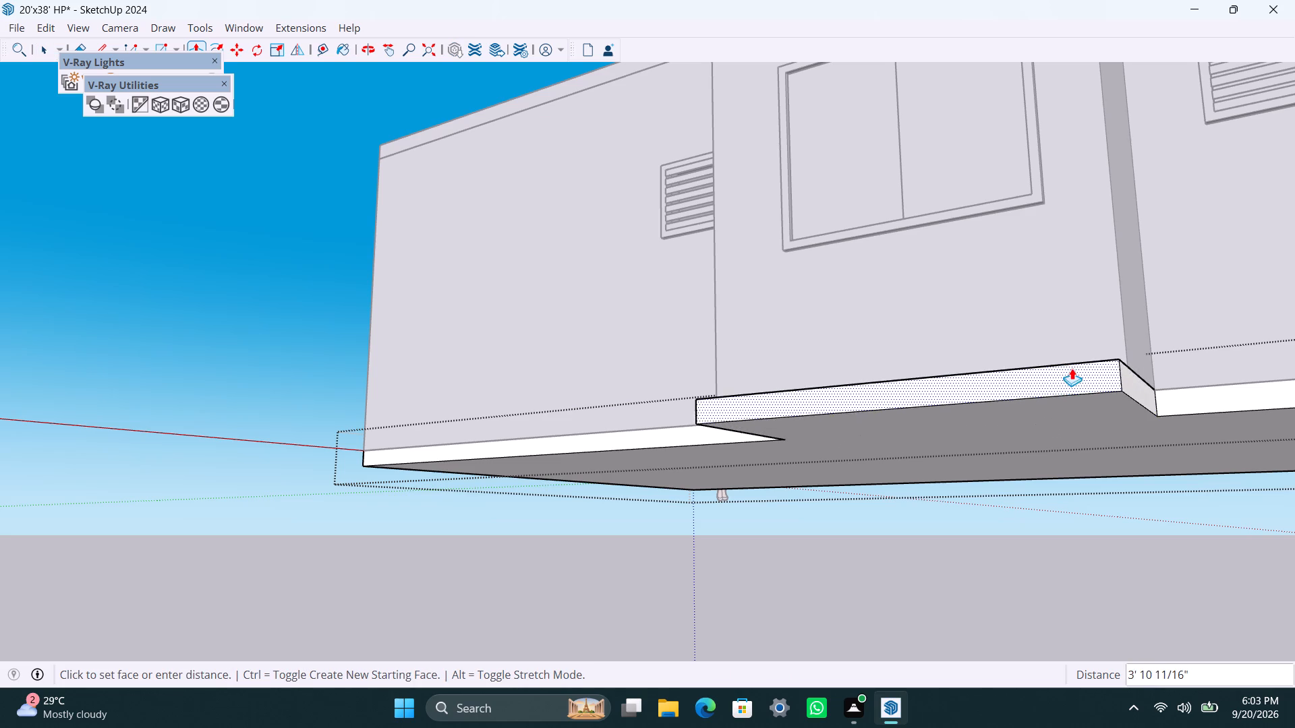
left_click_drag(1072, 368, 1104, 365)
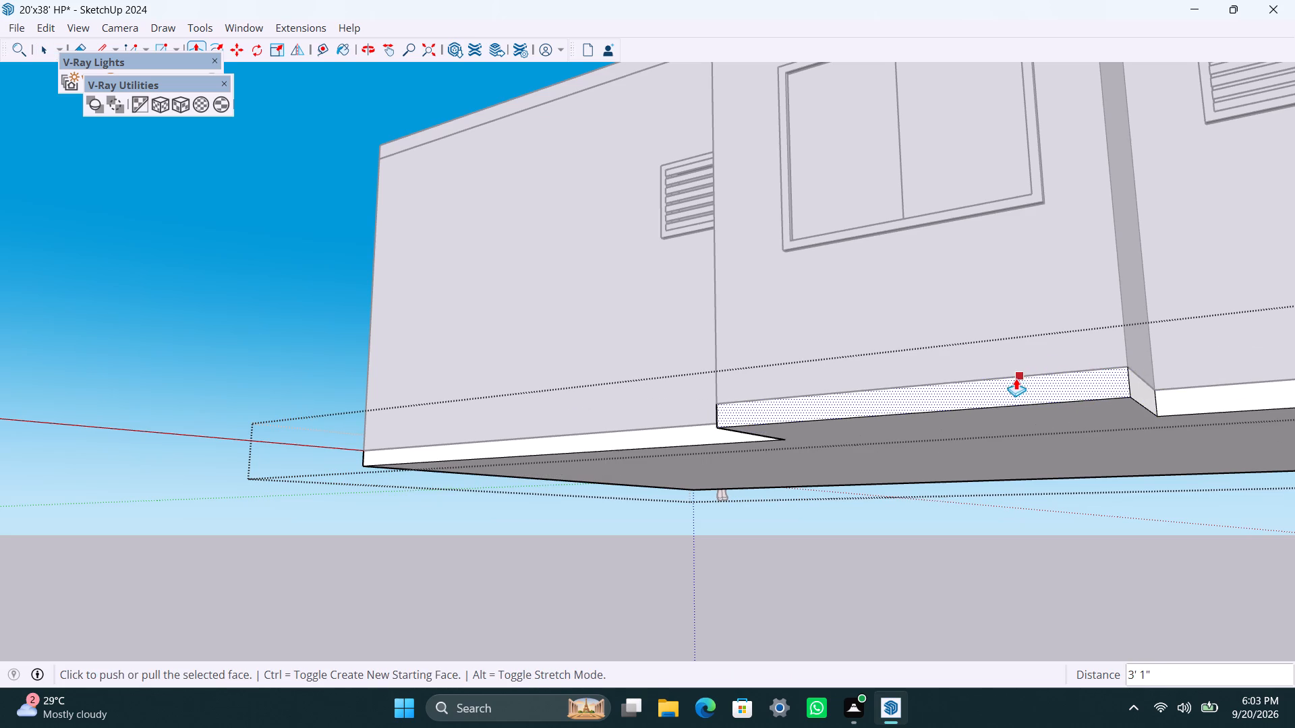
Exit the floor slab group and save the model.
key("ctrl+s")
key("space")
scroll(819, 307, "down", 6)
middle_click_drag(703, 374, 750, 606)
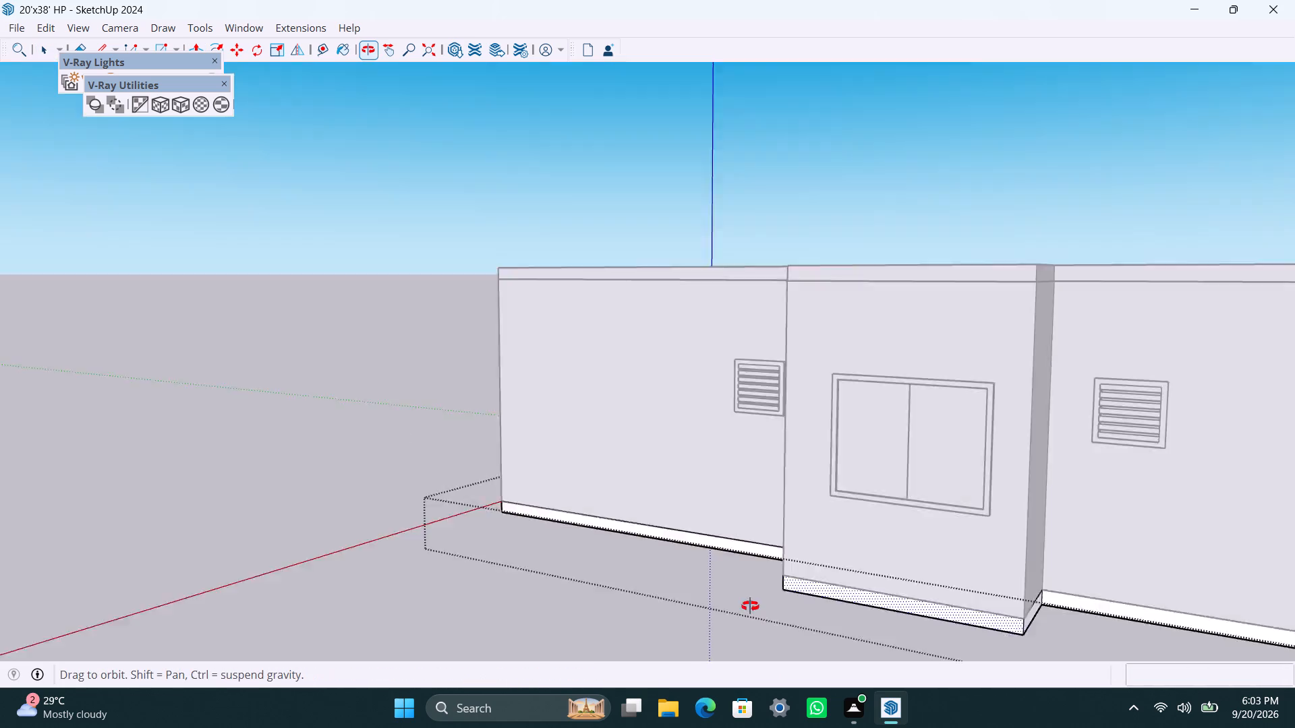
middle_click_drag(750, 606, 788, 574)
key("ctrl+s")
key("space")
left_click(437, 417)
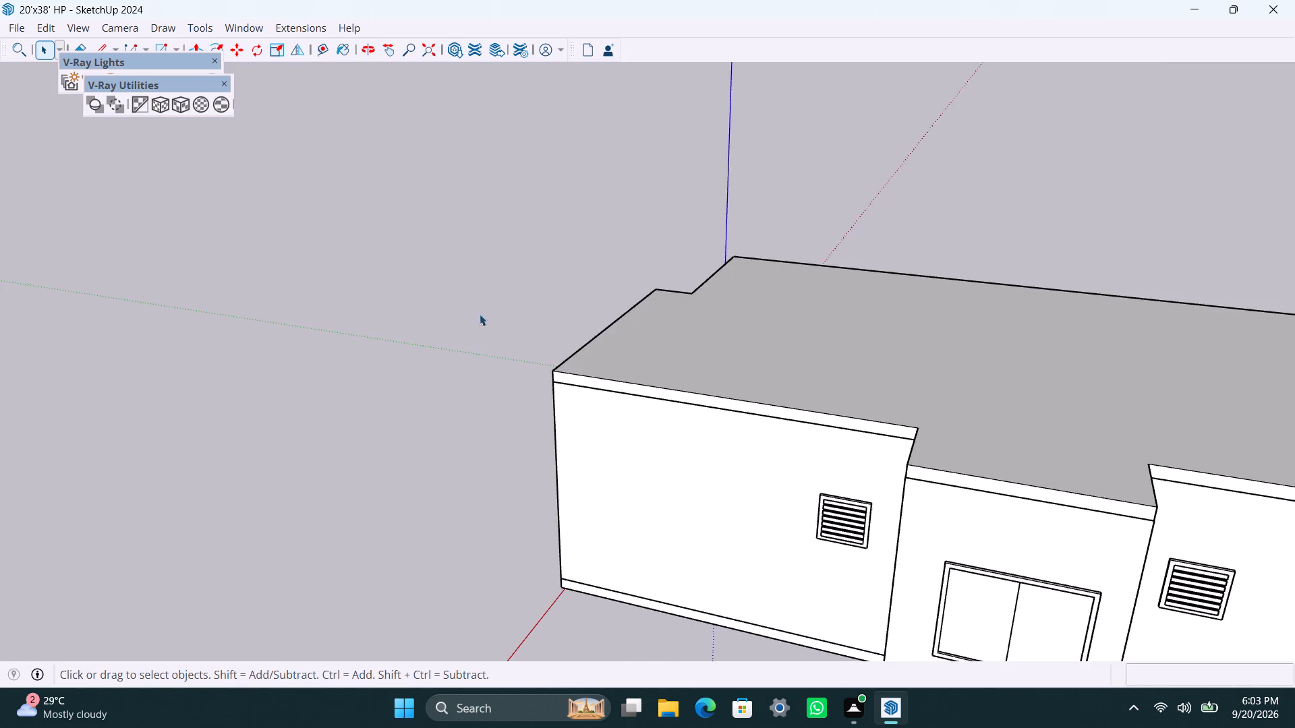
scroll(484, 303, "down", 5)
scroll(408, 304, "down", 6)
middle_click_drag(447, 460, 1128, 570)
scroll(617, 456, "up", 3)
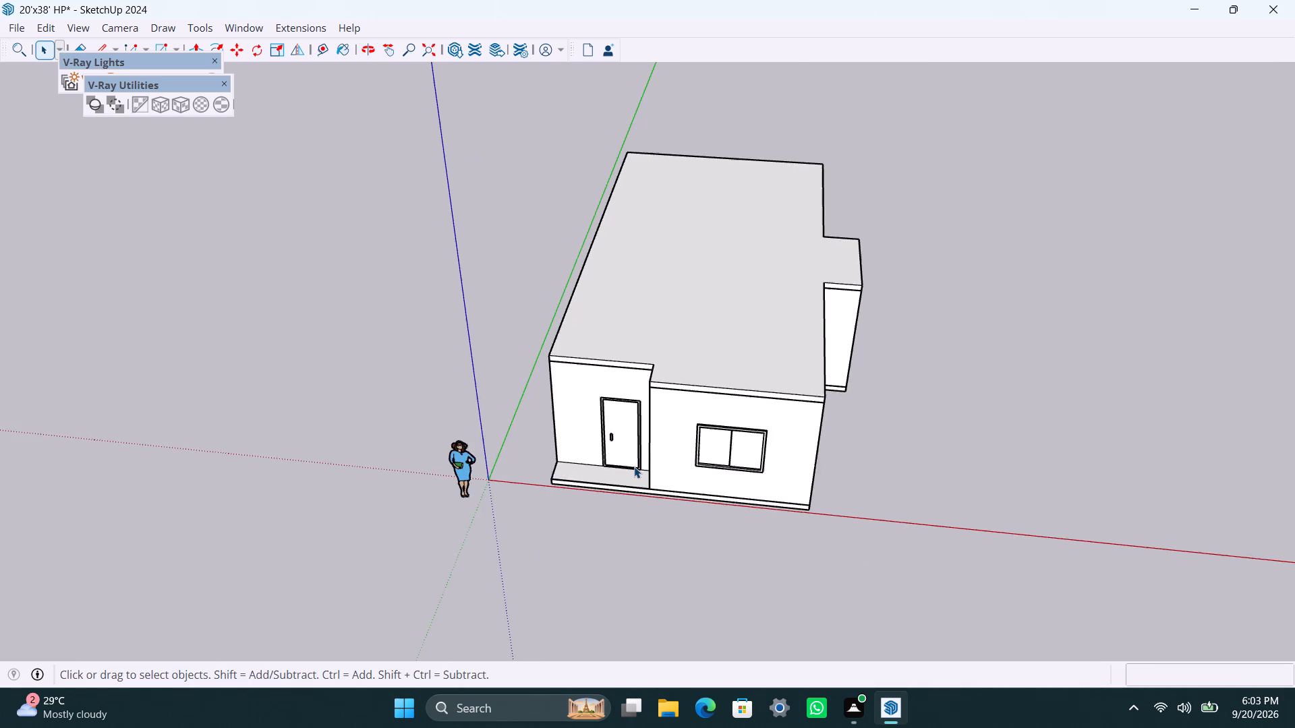
middle_click_drag(639, 473, 705, 512)
key("ctrl+s")
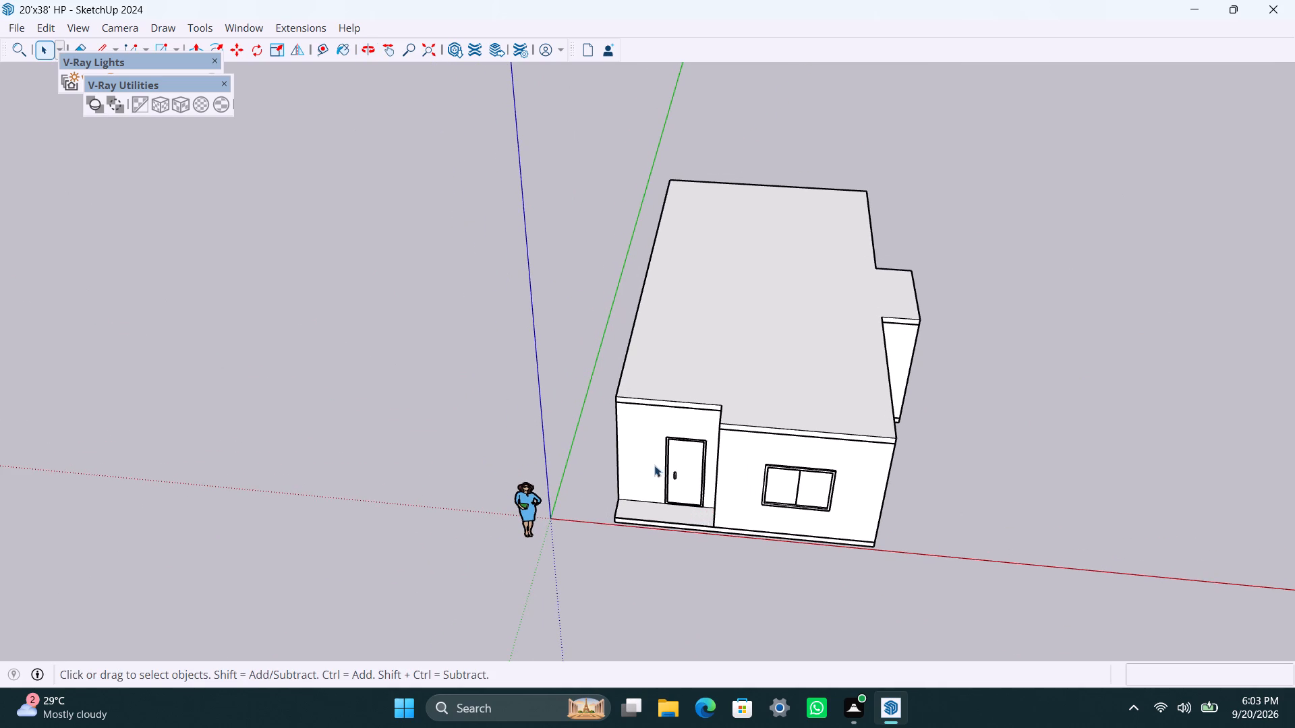
scroll(658, 519, "up", 7)
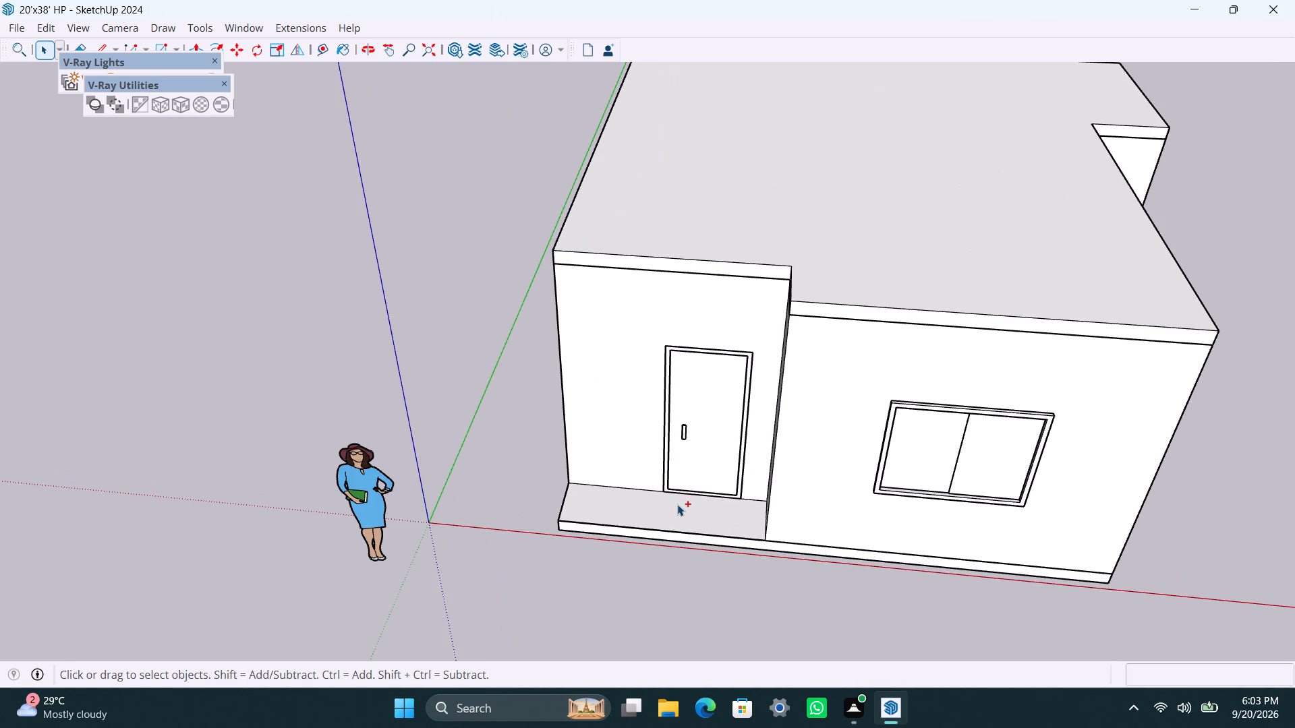
key("ctrl+s")
Open the roof slab group and offset its top face outline inward by 4.5".
scroll(757, 279, "down", 4)
middle_click_drag(764, 275, 695, 563, "shift")
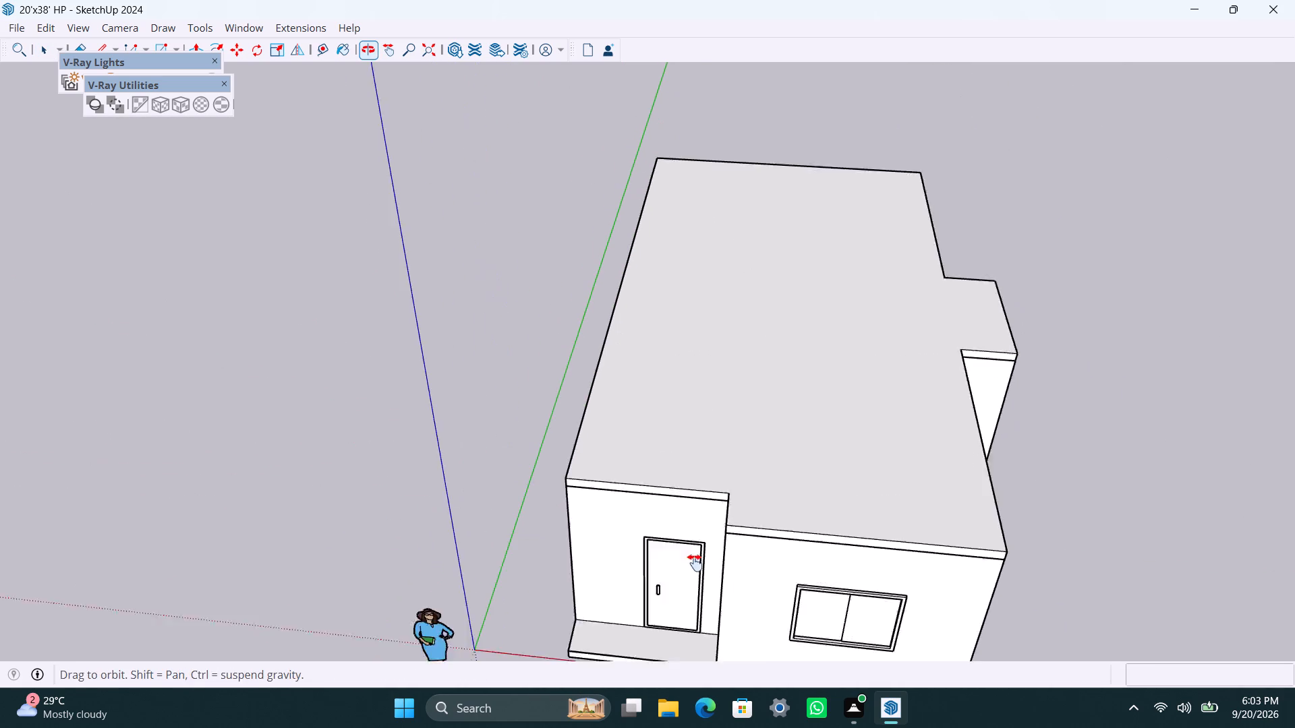
middle_click_drag(695, 563, 694, 564, "shift")
scroll(710, 518, "up", 2)
left_click(696, 504)
double_click(696, 503)
left_click(681, 484)
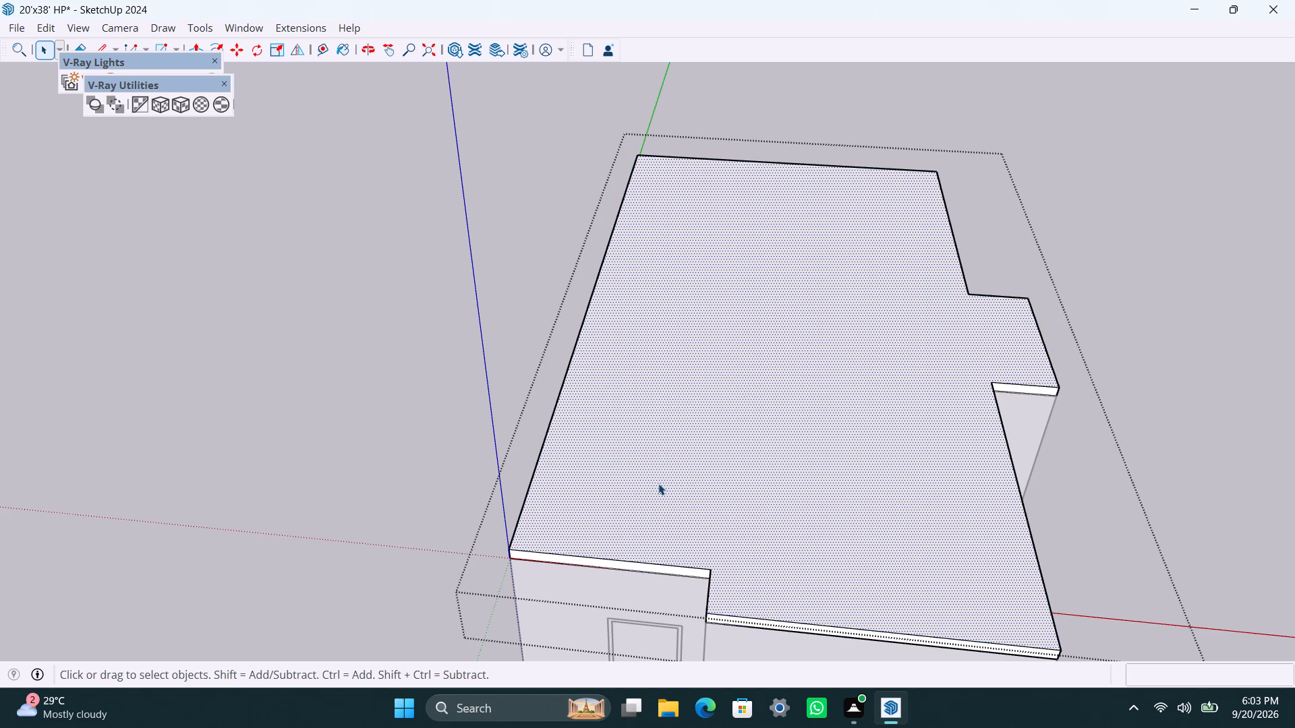
key("f")
left_click(605, 447)
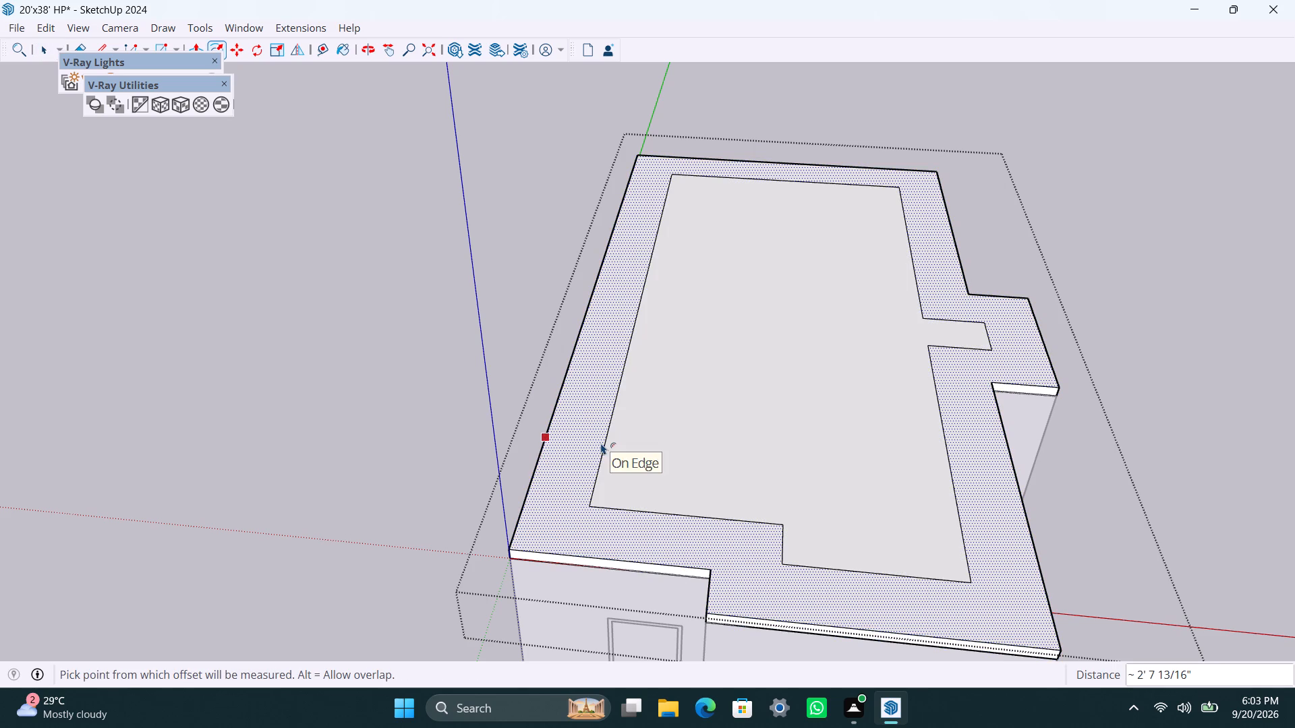
type("4.5\"")
key("Return")
key("space")
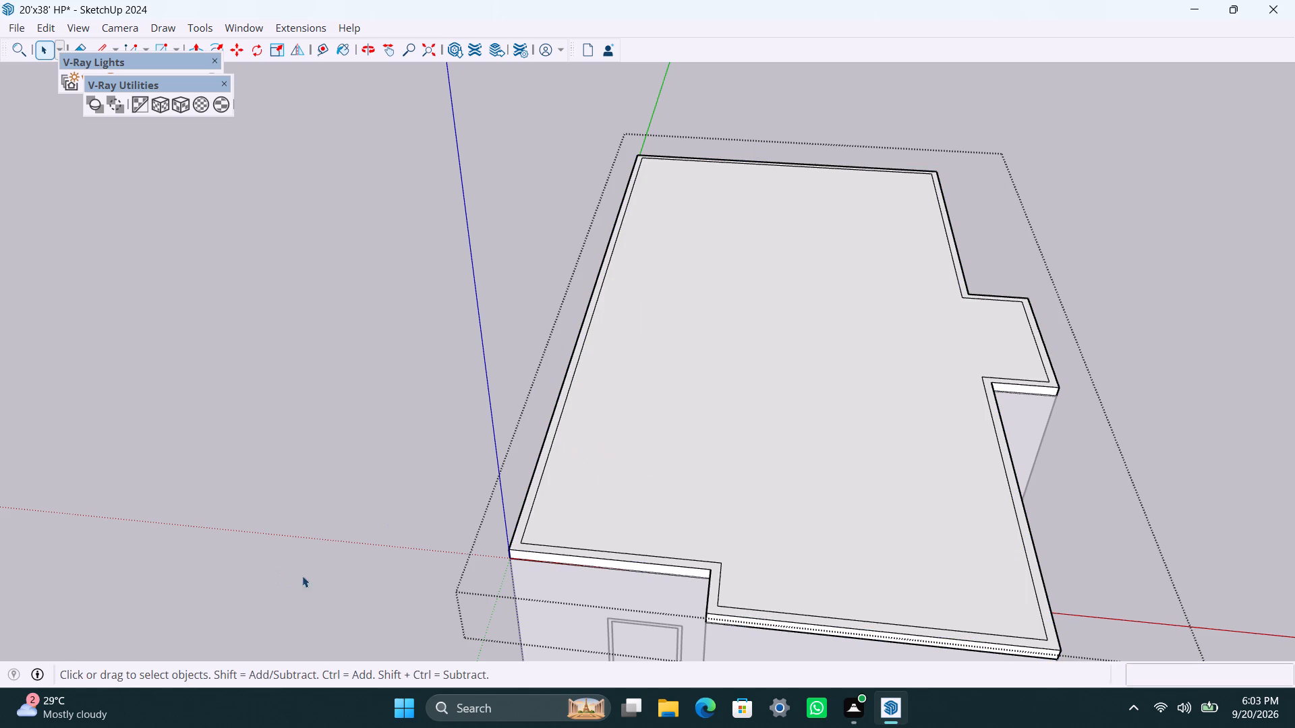
Select the narrow border face around the roof slab with its edges and make it a group.
scroll(685, 570, "up", 6)
scroll(757, 621, "down", 4)
scroll(658, 579, "up", 1)
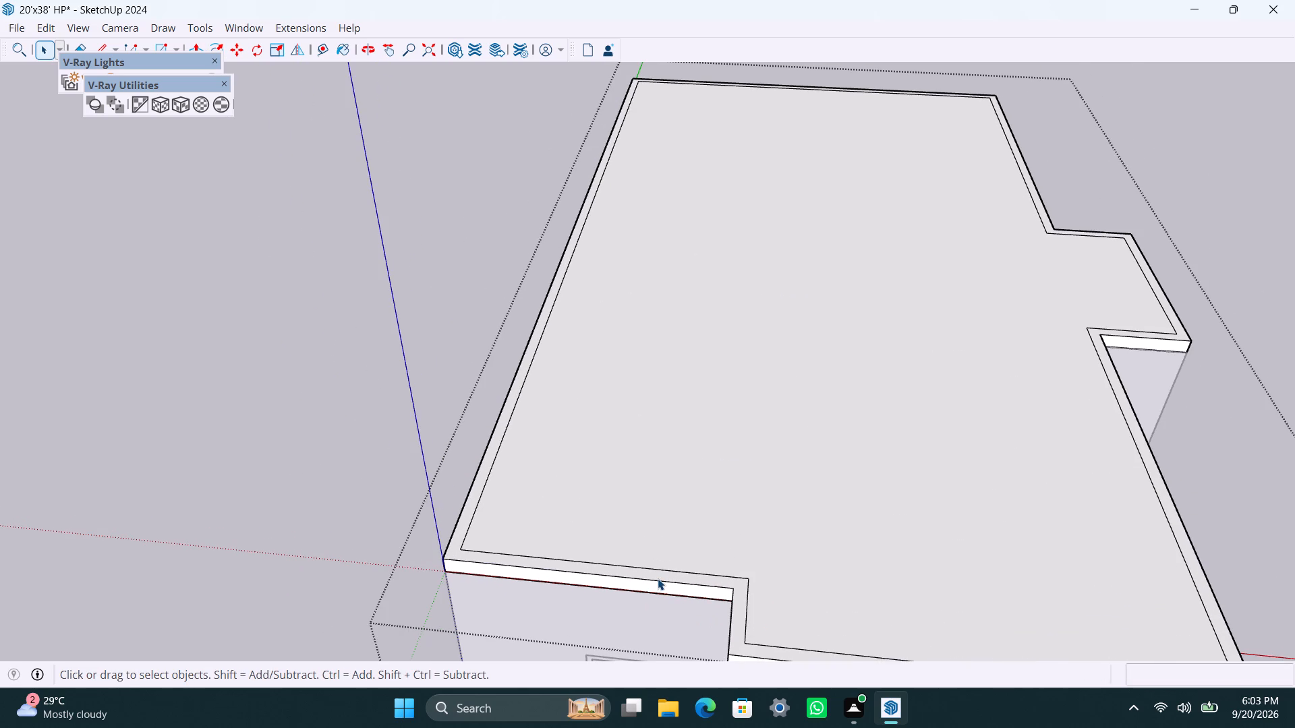
left_click(648, 574)
double_click(648, 574)
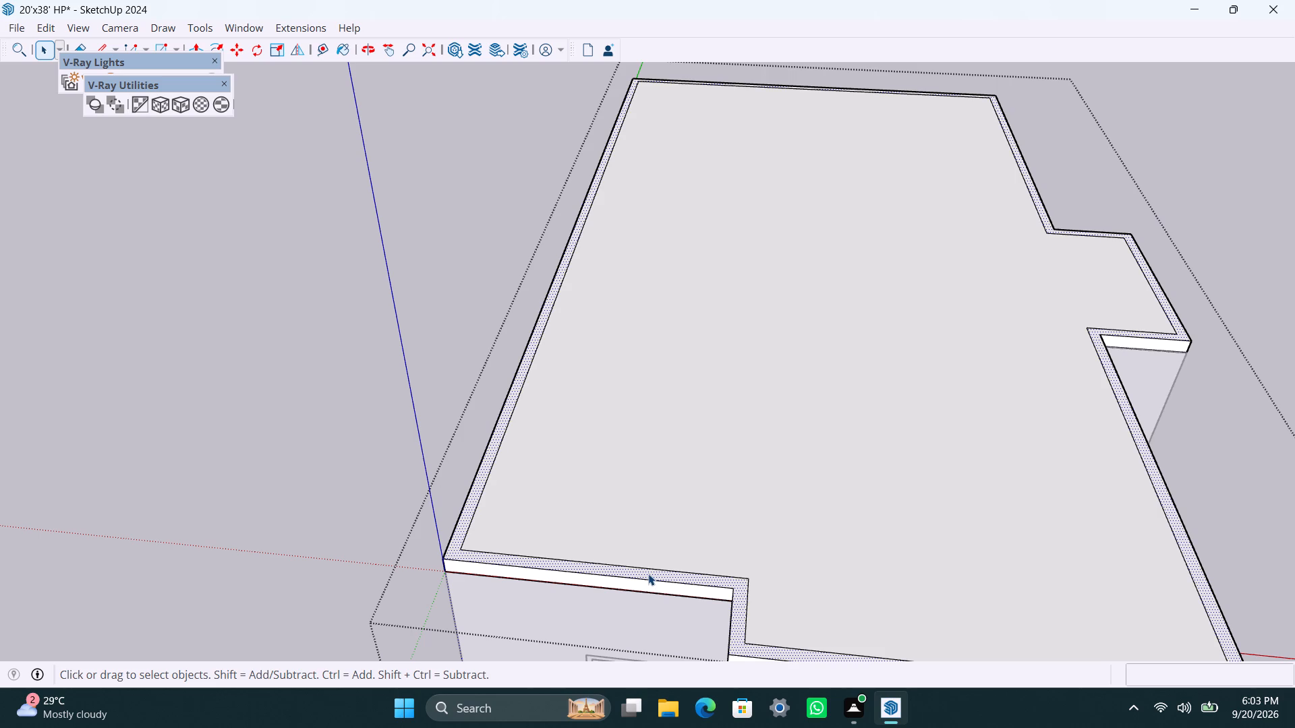
right_click(648, 574)
left_click(767, 303)
Open the border group and push/pull its face up 3' to form the roof parapet wall.
scroll(681, 550, "up", 1)
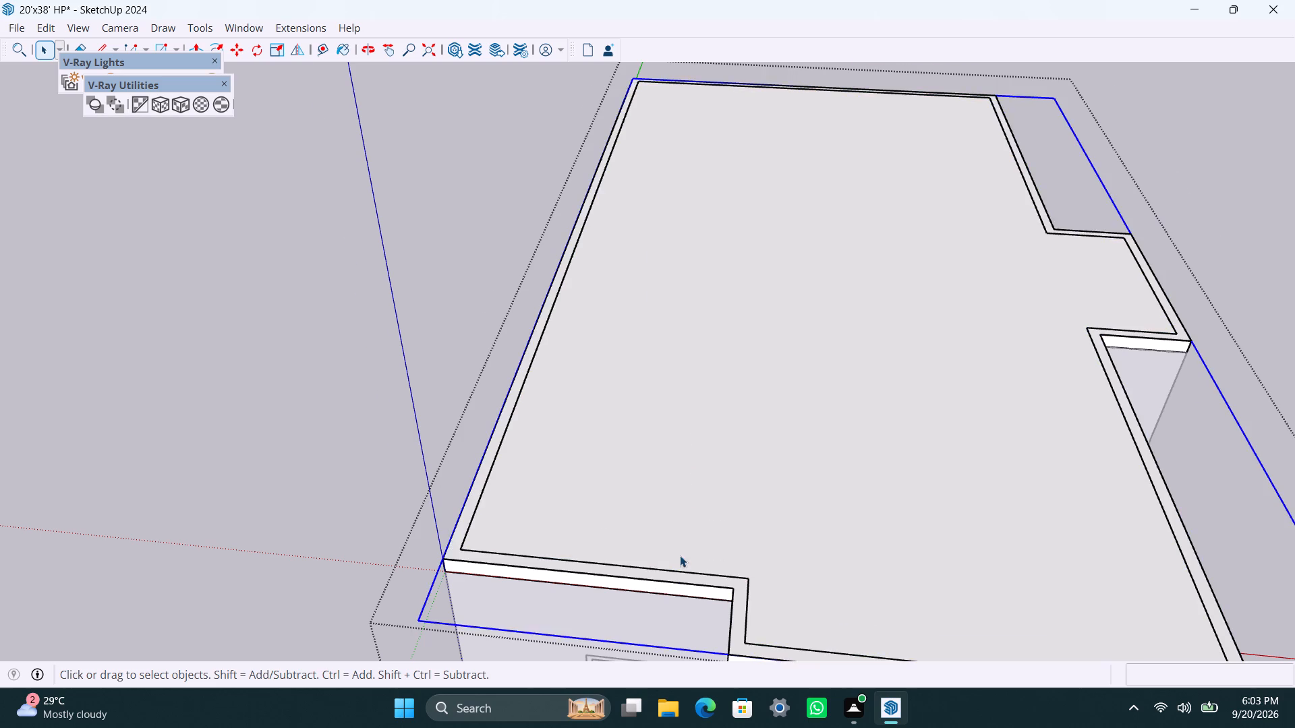
scroll(680, 555, "up", 6)
triple_click(694, 588)
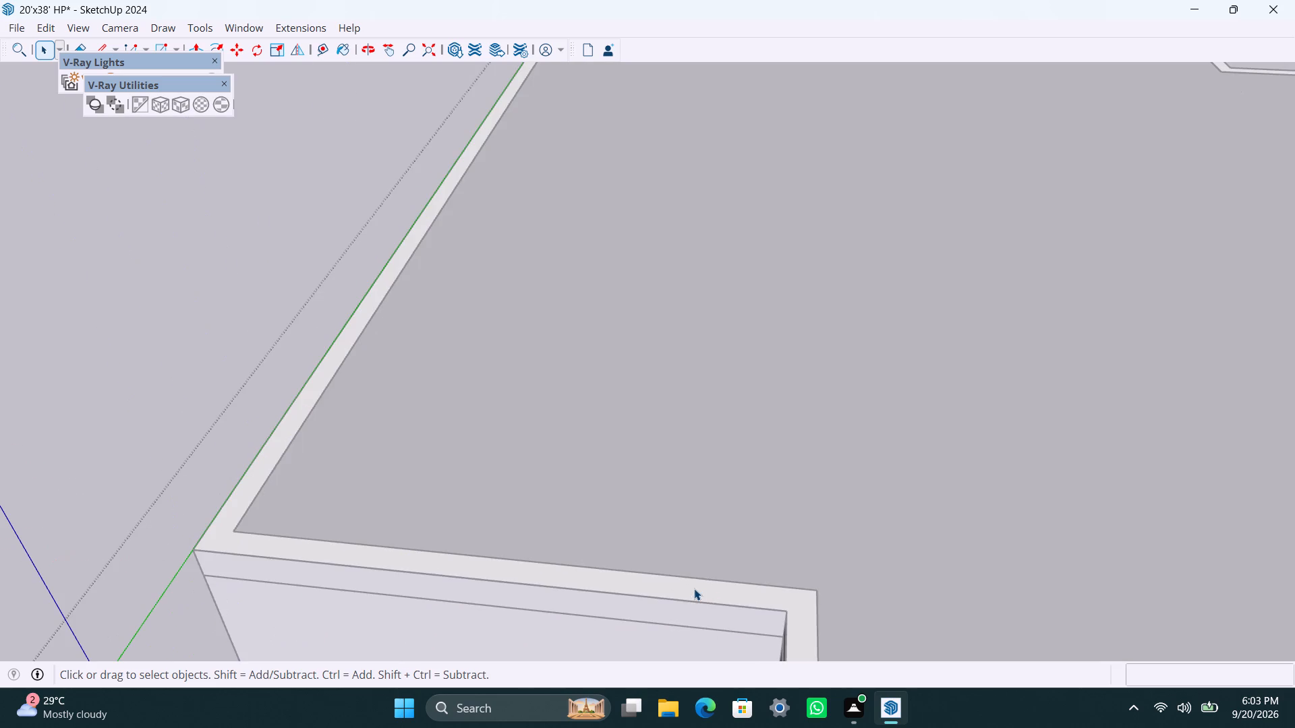
key("p")
left_click(693, 589)
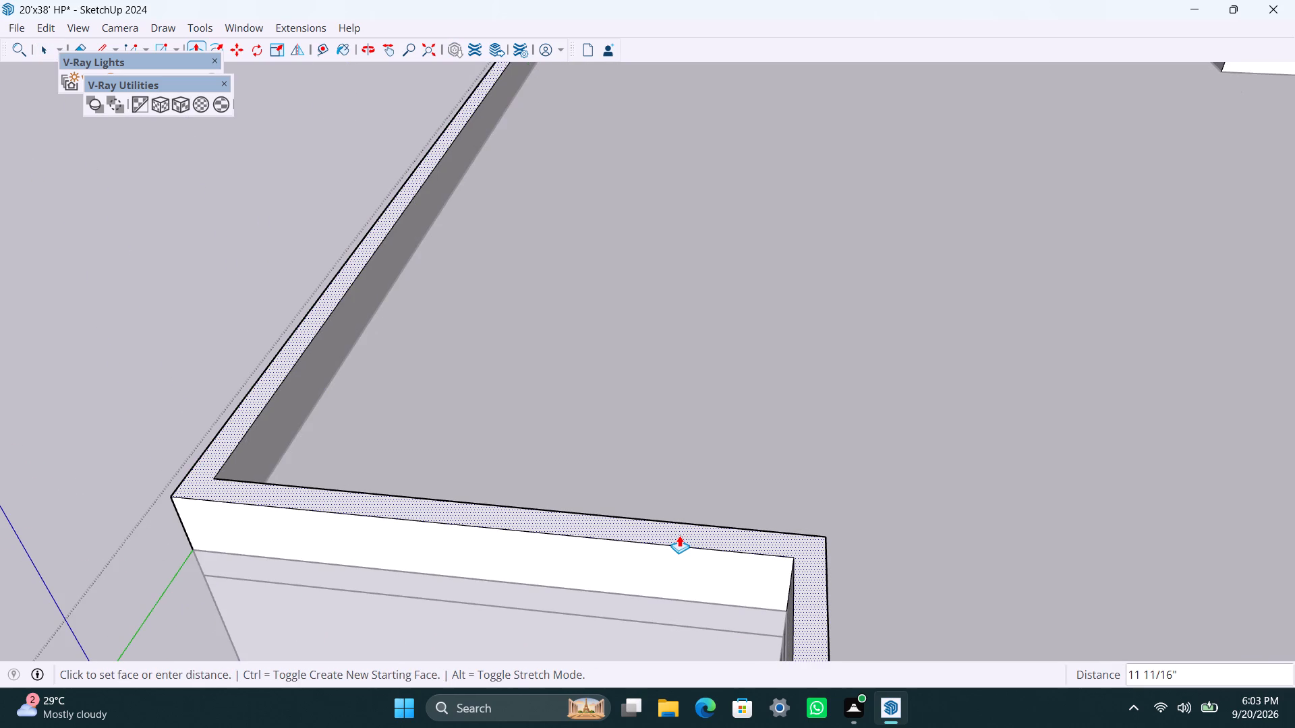
type("3'")
key("Return")
key("space")
Exit the parapet and roof slab groups and save the model.
scroll(679, 537, "down", 14)
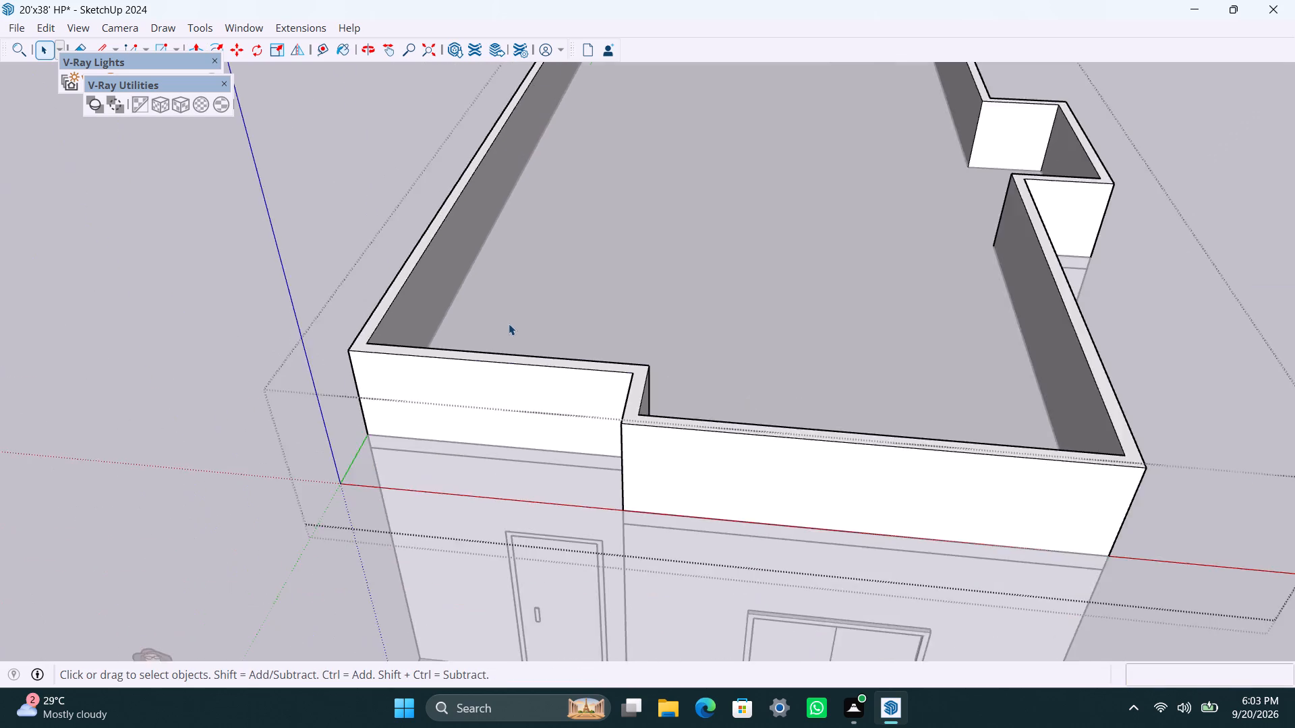
scroll(509, 324, "down", 4)
left_click(1010, 355)
scroll(747, 394, "up", 3)
middle_click_drag(738, 395, 534, 370)
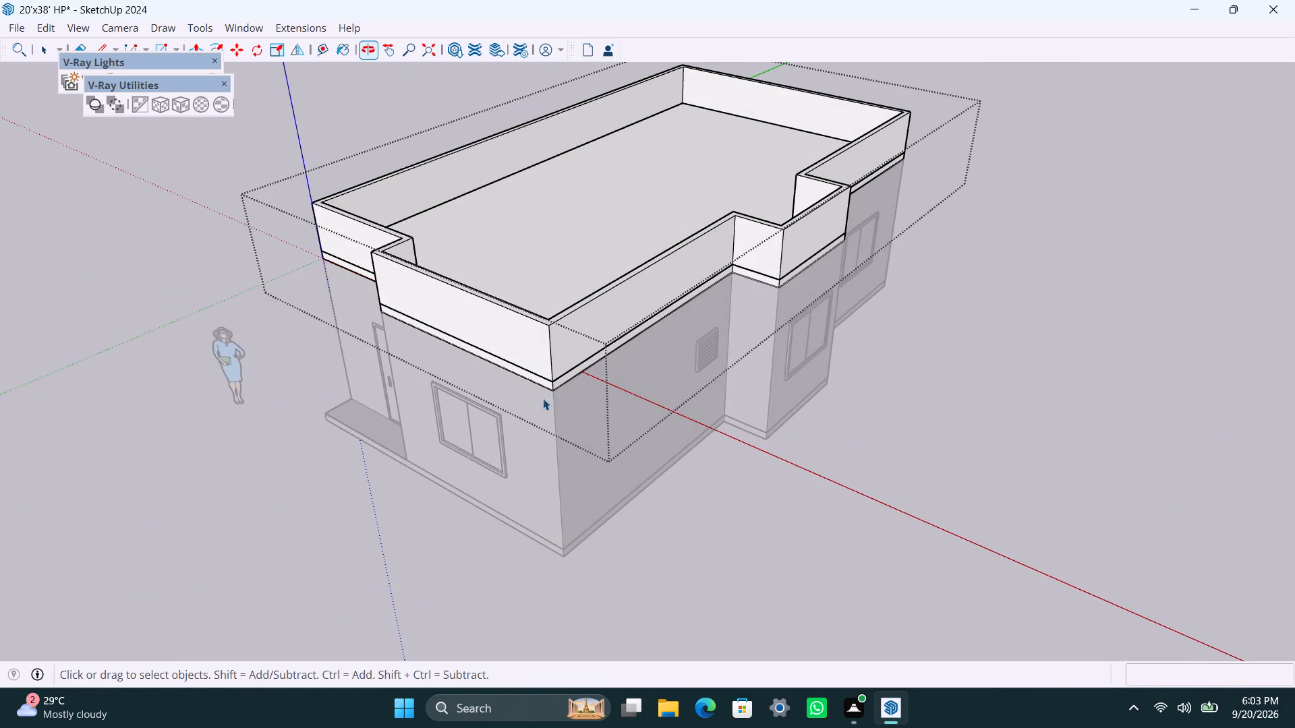
left_click(801, 398)
scroll(190, 532, "down", 4)
middle_click_drag(187, 546, 275, 557)
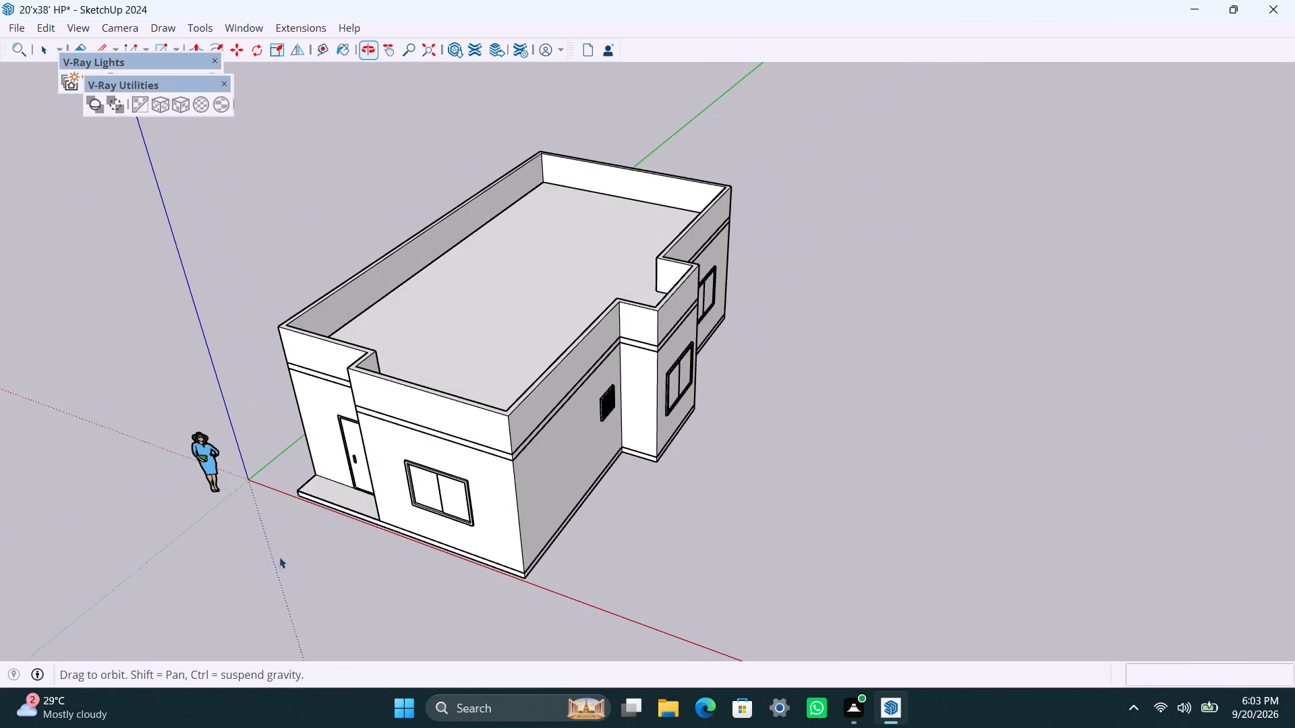
key("ctrl+s")
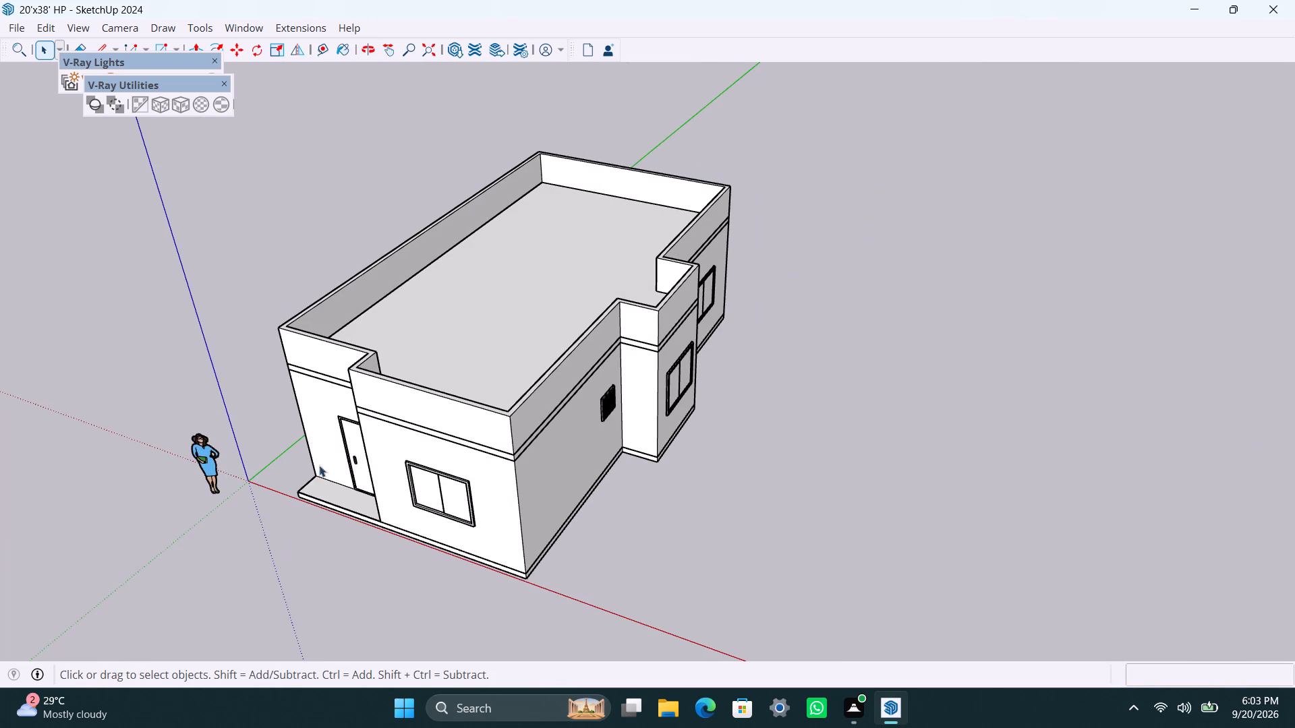
scroll(390, 493, "down", 4)
middle_click_drag(330, 524, 436, 523)
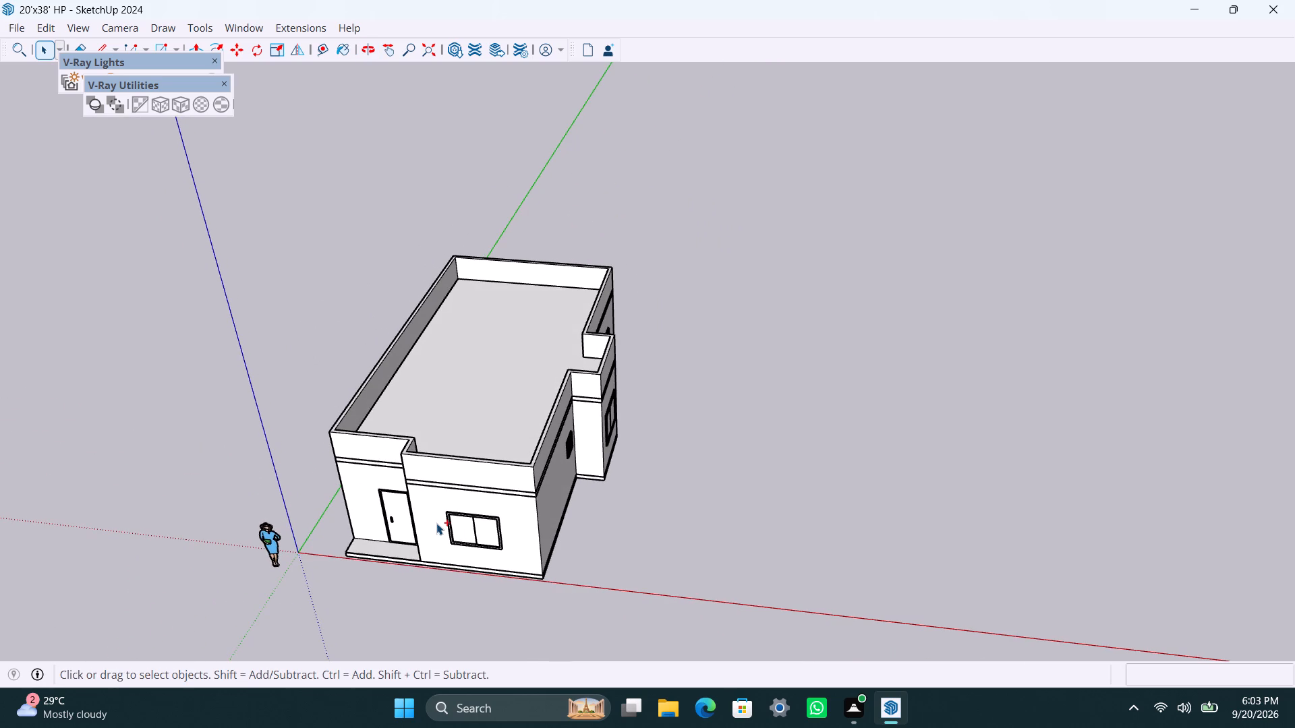
key("ctrl+s")
scroll(493, 537, "up", 3)
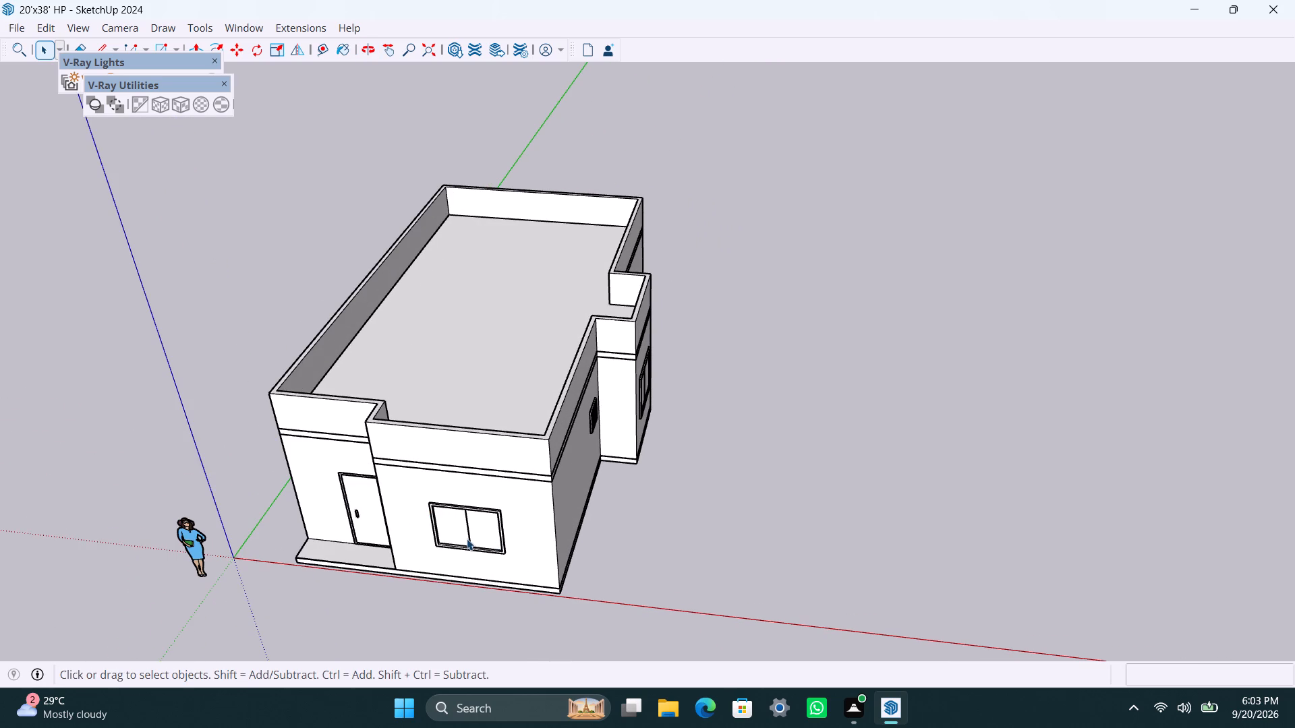
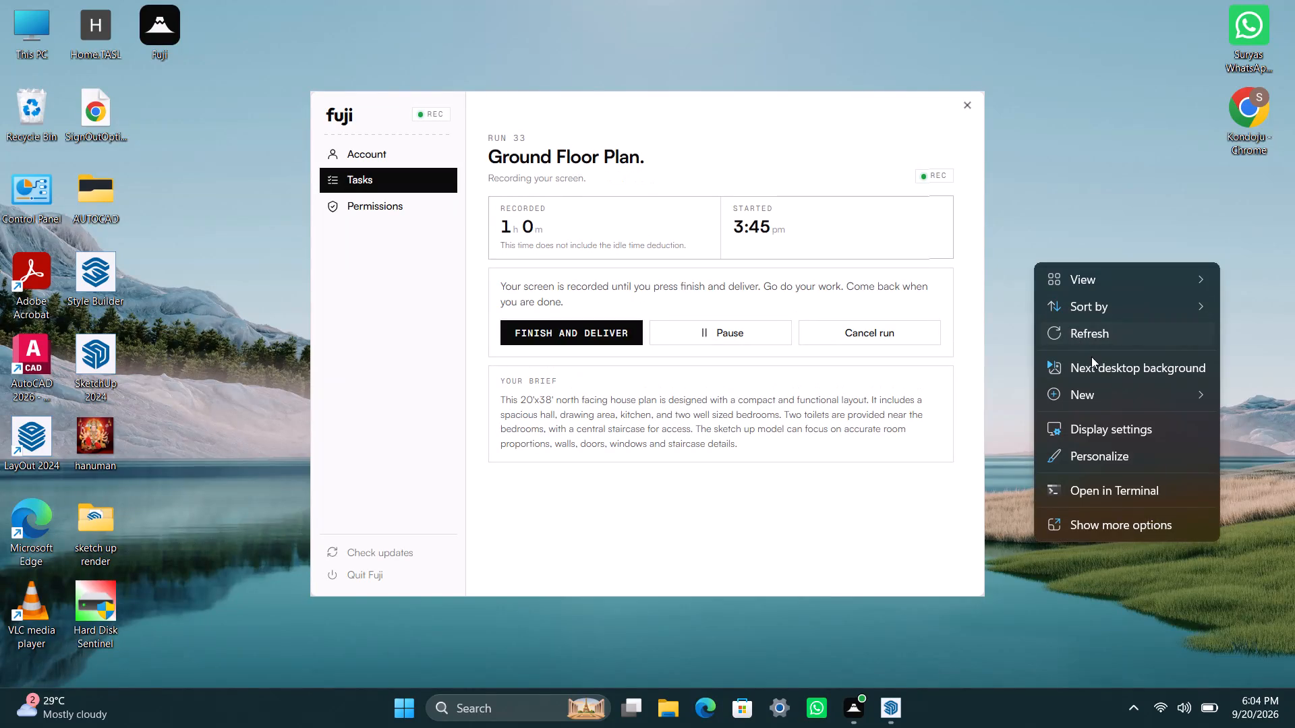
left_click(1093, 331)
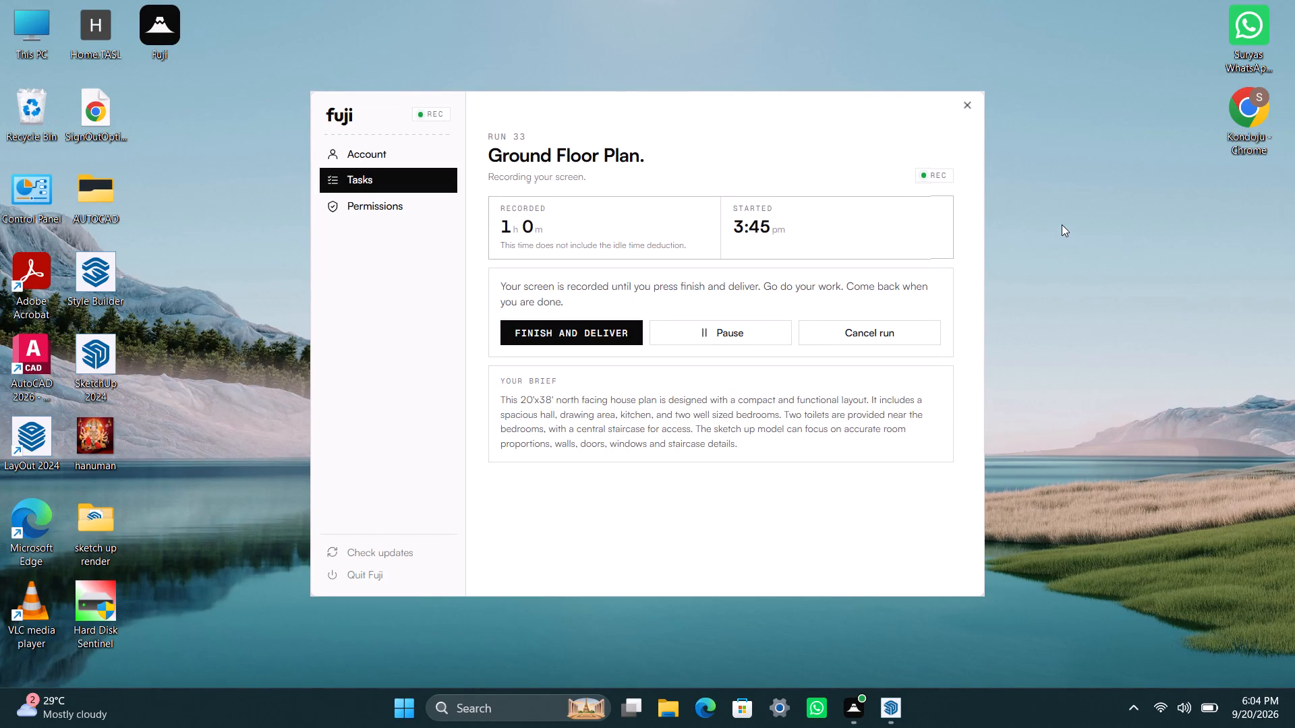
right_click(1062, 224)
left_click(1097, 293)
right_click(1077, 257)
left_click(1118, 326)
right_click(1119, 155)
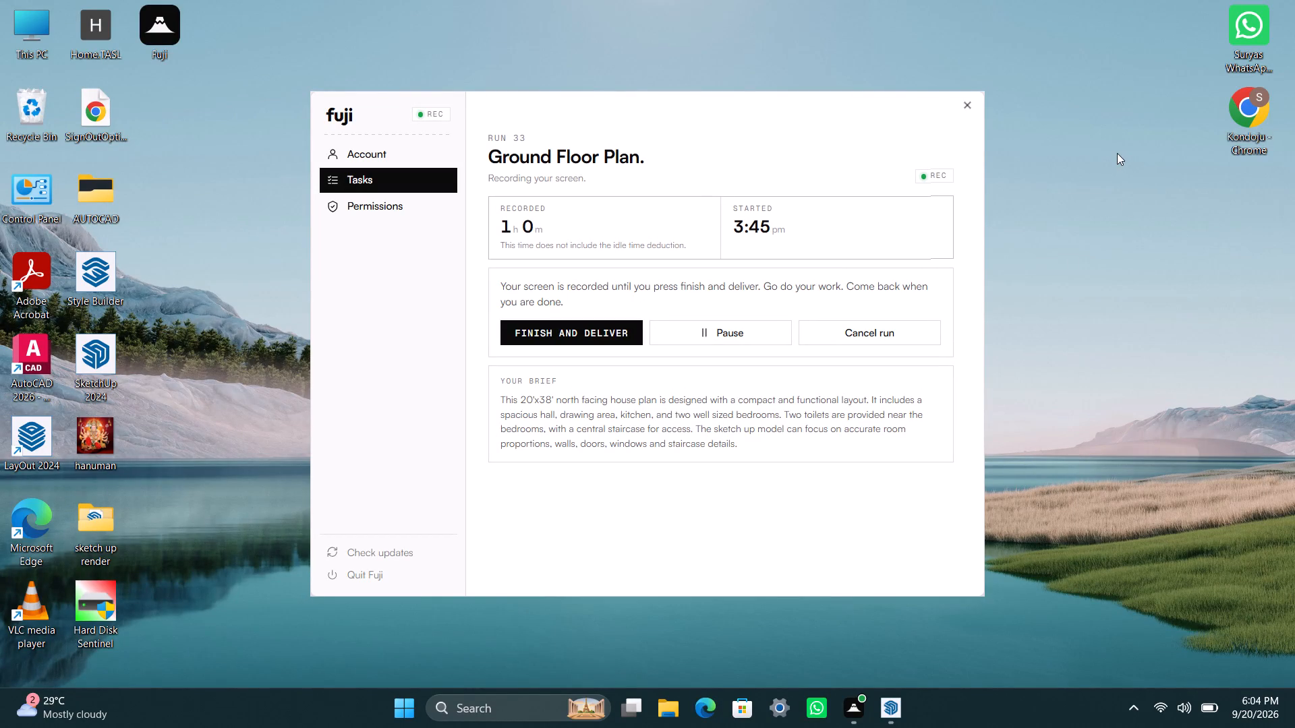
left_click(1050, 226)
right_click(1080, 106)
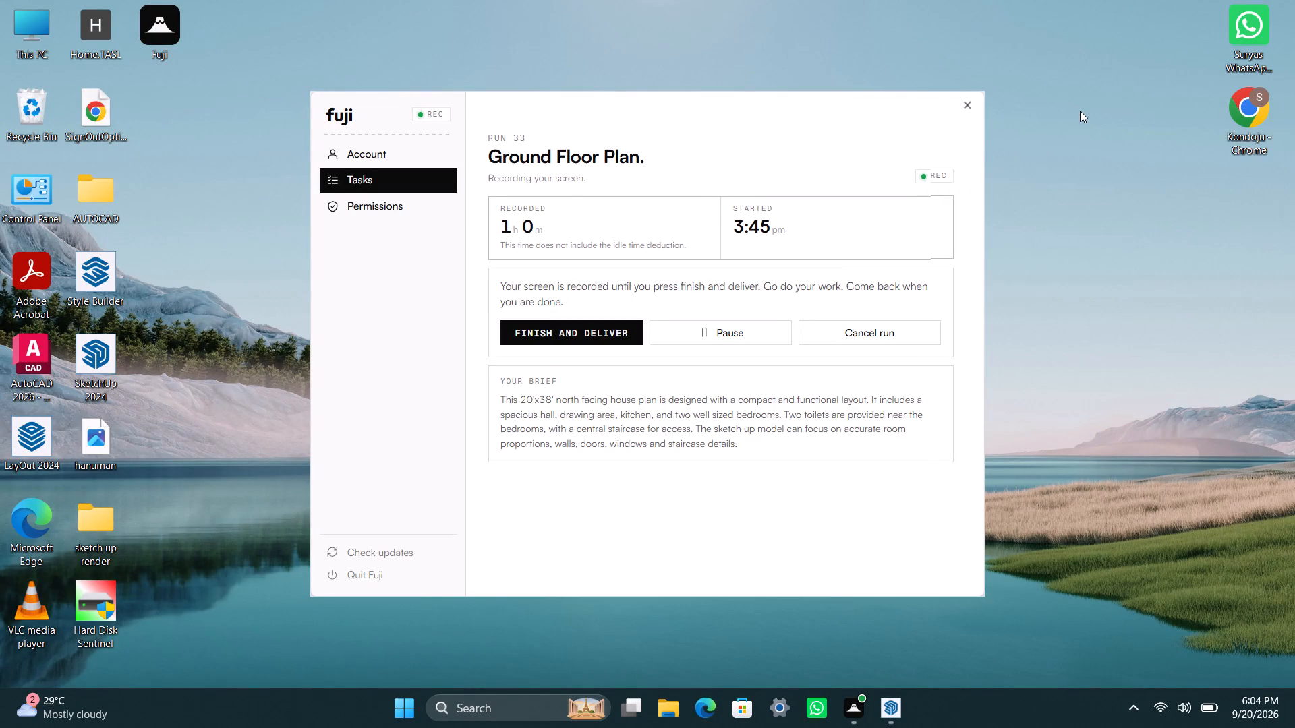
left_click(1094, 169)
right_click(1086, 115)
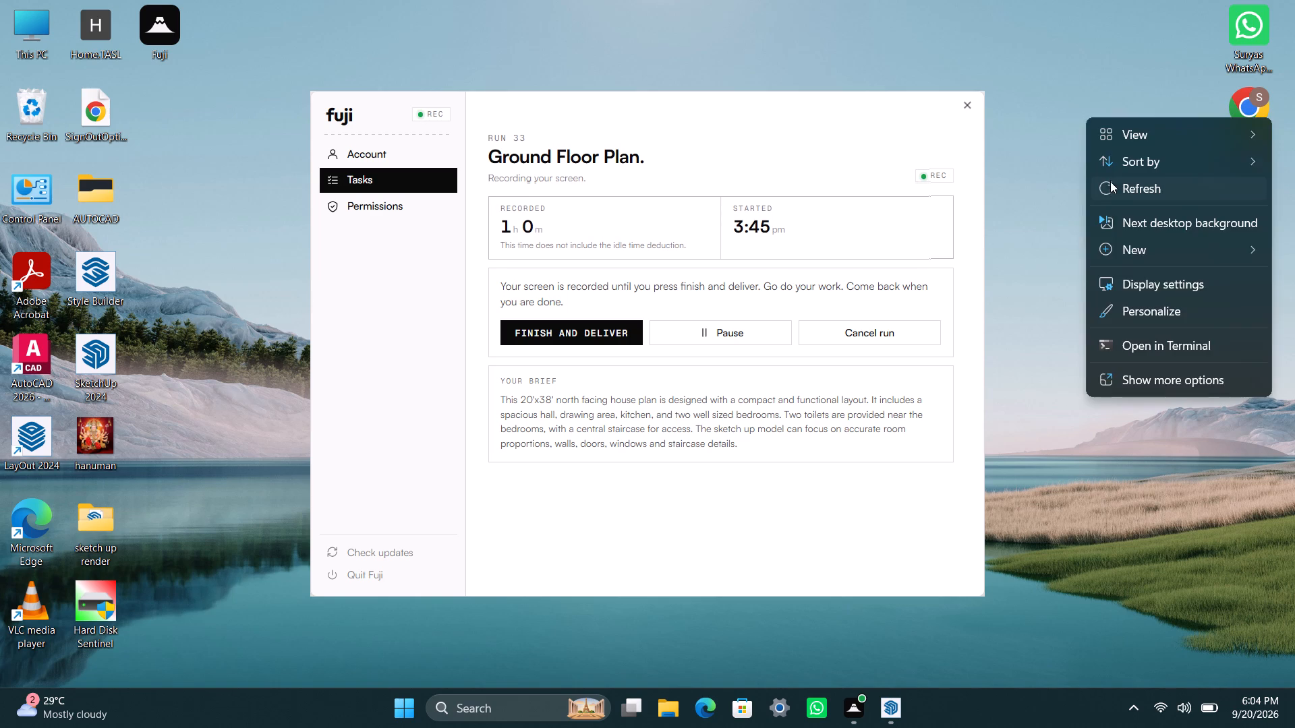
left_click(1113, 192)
Switch to the SketchUp house model and examine its exterior walls, parapet and windows from several angles.
left_click(877, 702)
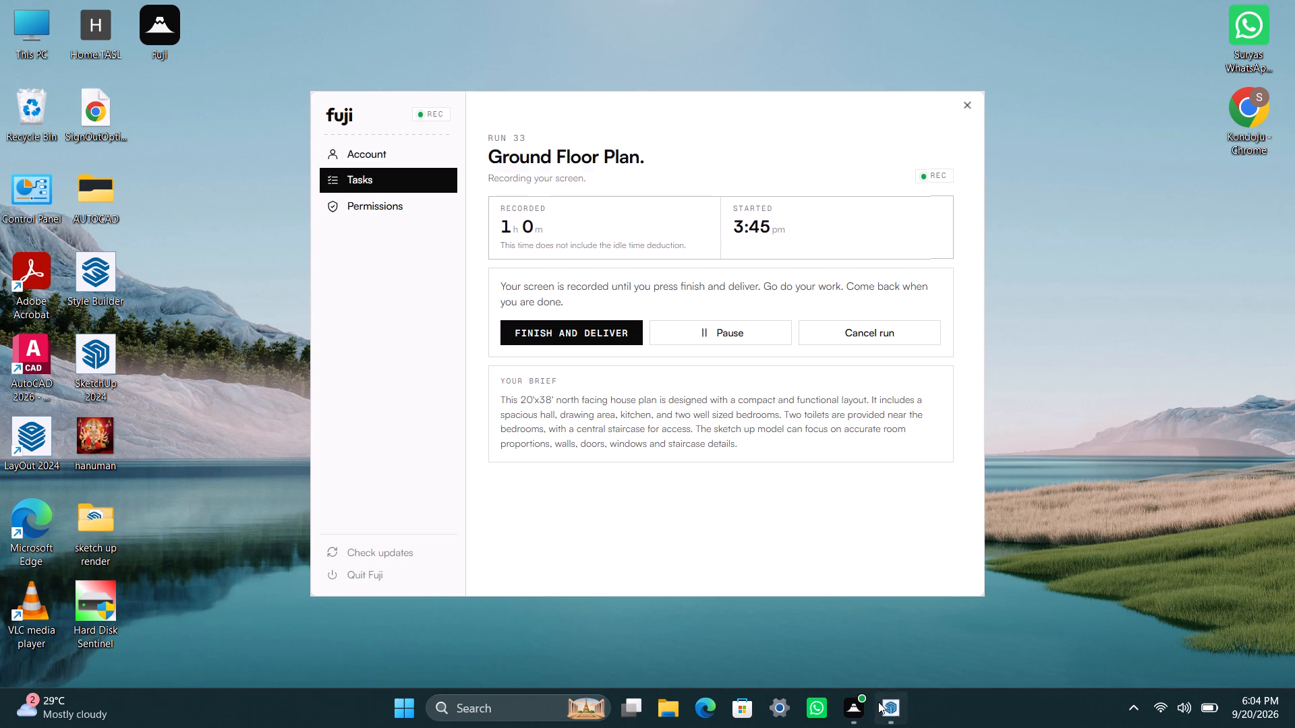
scroll(558, 581, "up", 3)
middle_click_drag(465, 577, 524, 572)
scroll(526, 514, "down", 3)
middle_click_drag(526, 516, 645, 505, "shift")
scroll(624, 514, "up", 4)
middle_click_drag(576, 532, 413, 356)
scroll(657, 319, "up", 2)
middle_click_drag(709, 382, 803, 564, "shift")
scroll(765, 552, "up", 2)
middle_click_drag(697, 559, 535, 508)
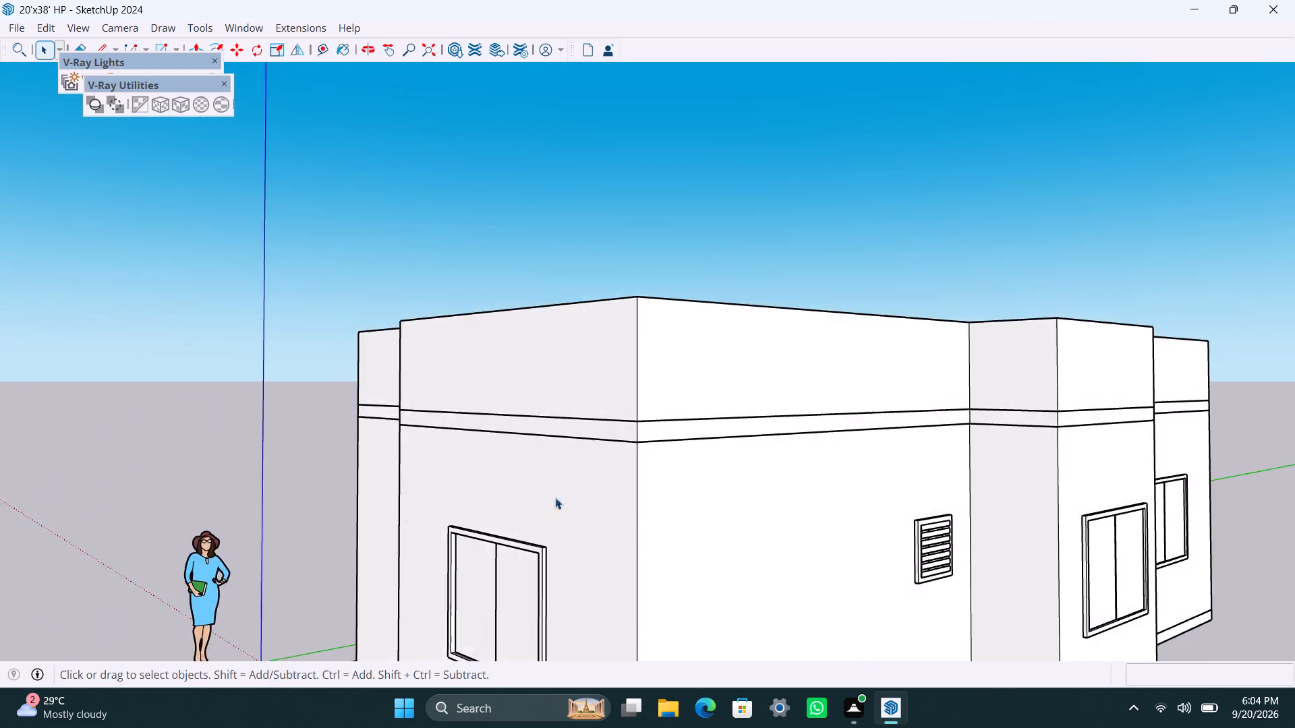
scroll(569, 483, "down", 4)
middle_click_drag(600, 484, 540, 382, "shift")
Save the house model.
key("ctrl+s")
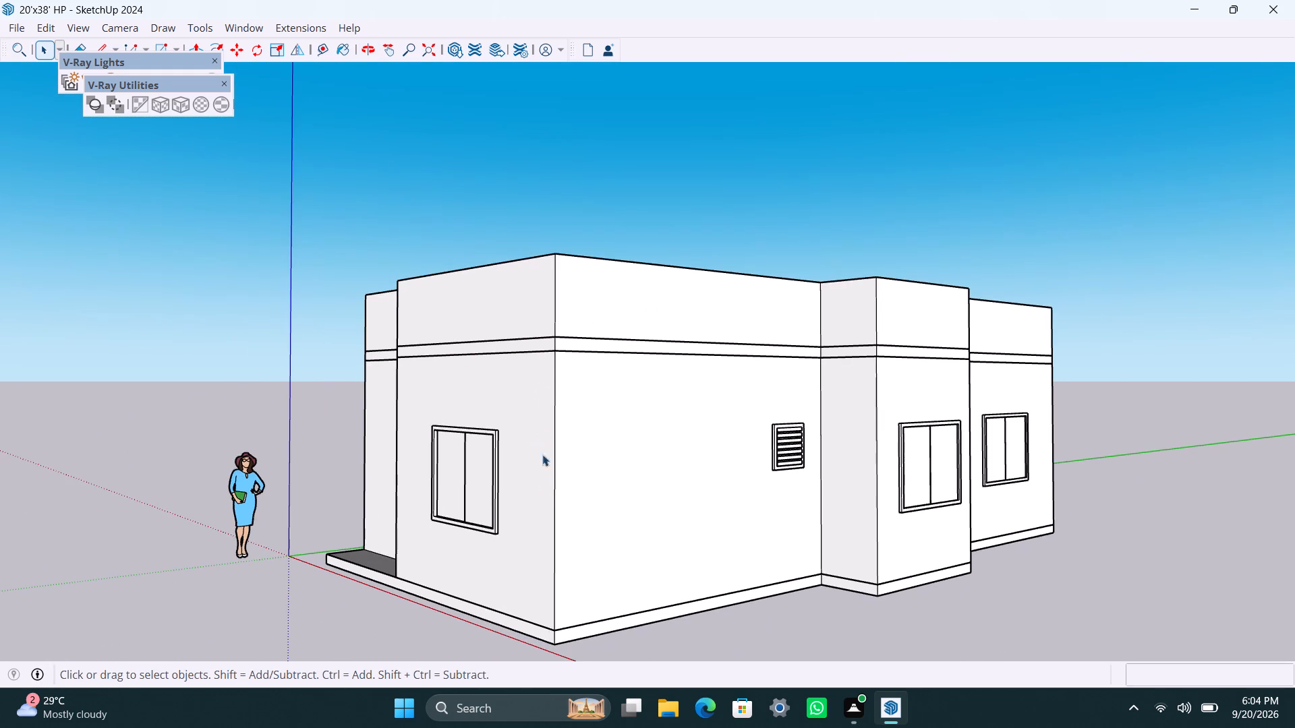
Move the roof slab and parapet group off the walls, well clear of the house, to expose the rooms.
scroll(482, 398, "down", 4)
middle_click_drag(456, 444, 700, 488)
scroll(677, 499, "down", 4)
middle_click_drag(667, 532, 650, 393, "shift")
scroll(778, 455, "up", 3)
middle_click_drag(697, 442, 746, 624)
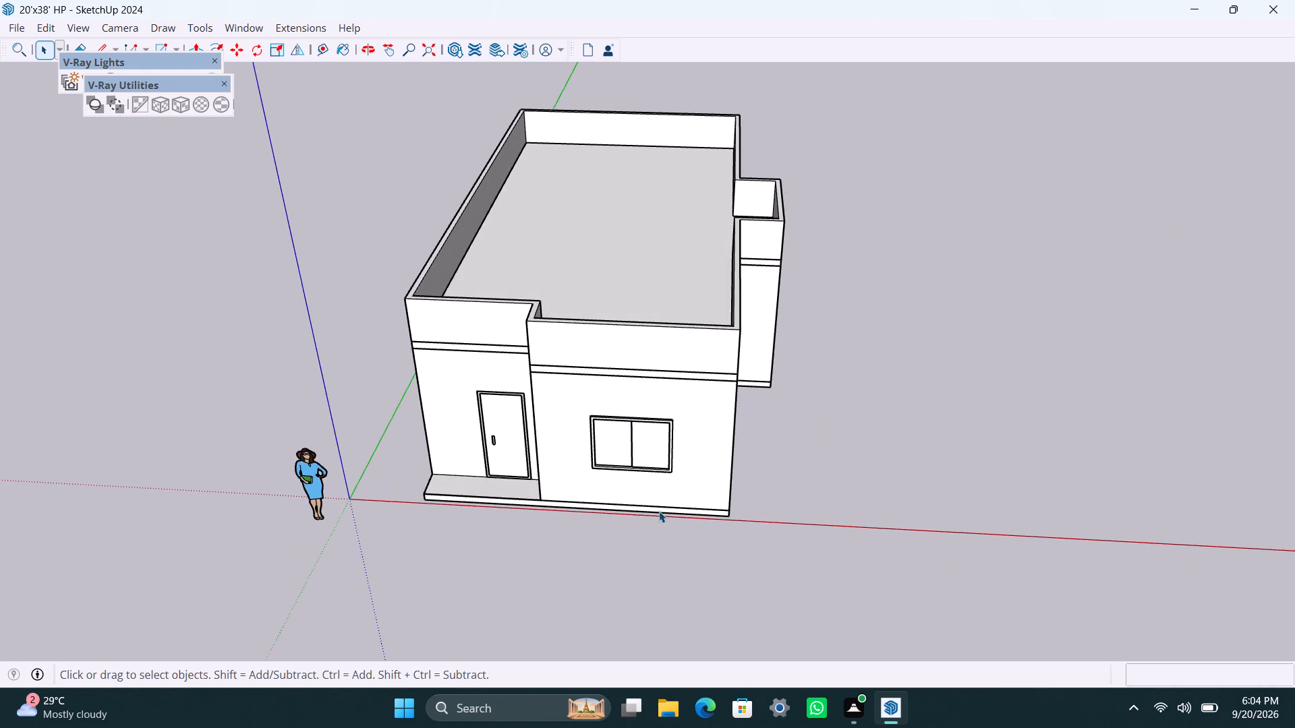
scroll(679, 495, "up", 2)
middle_click_drag(720, 522, 536, 467)
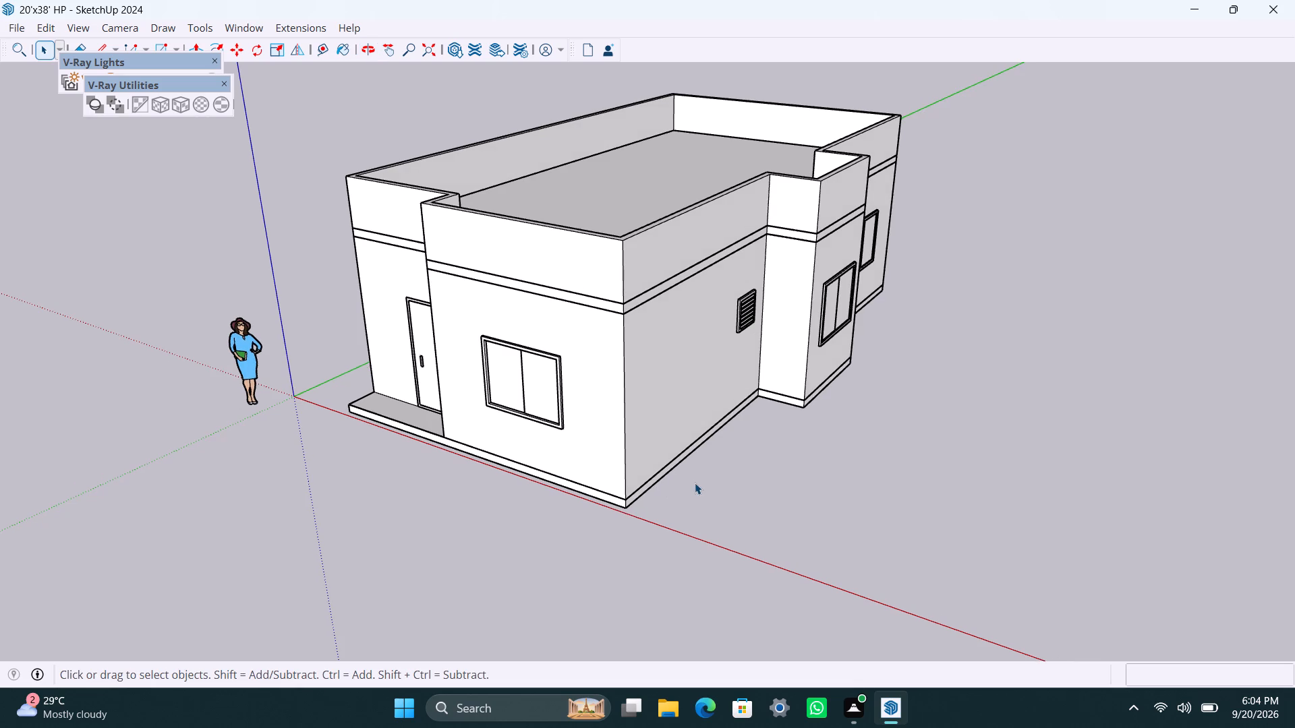
left_click(535, 245)
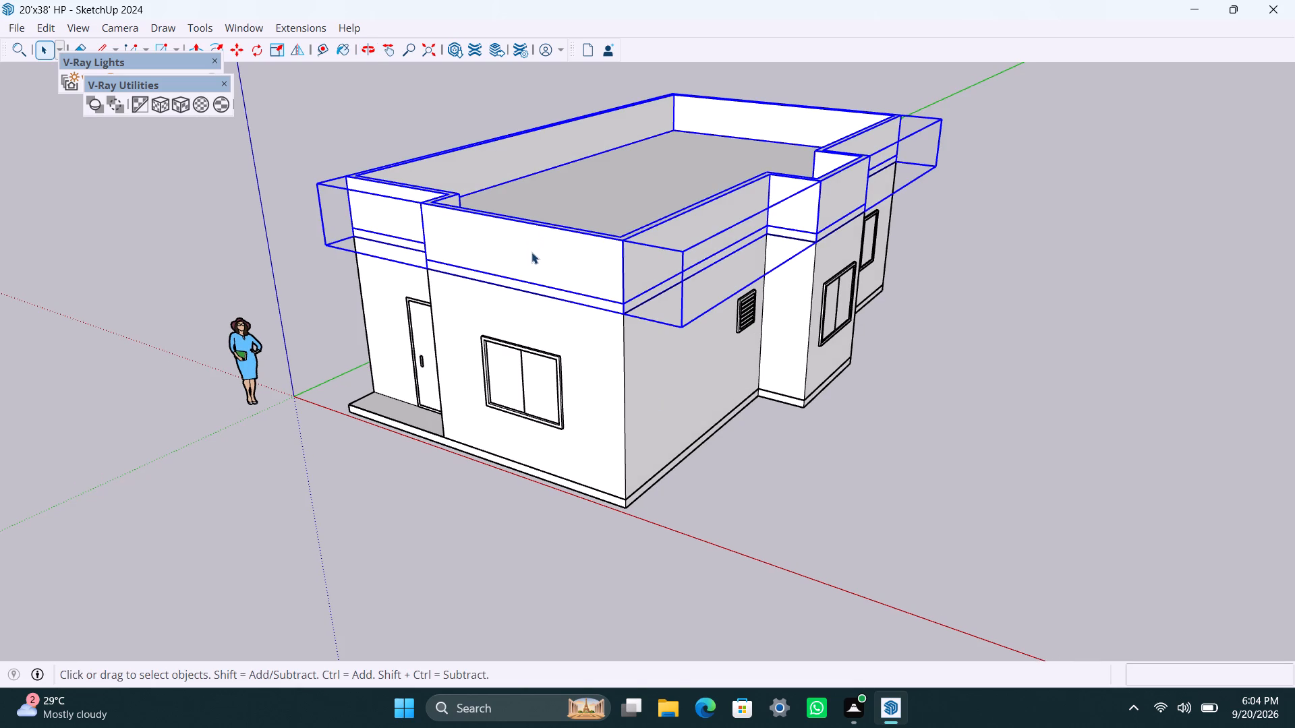
key("m")
left_click(620, 304)
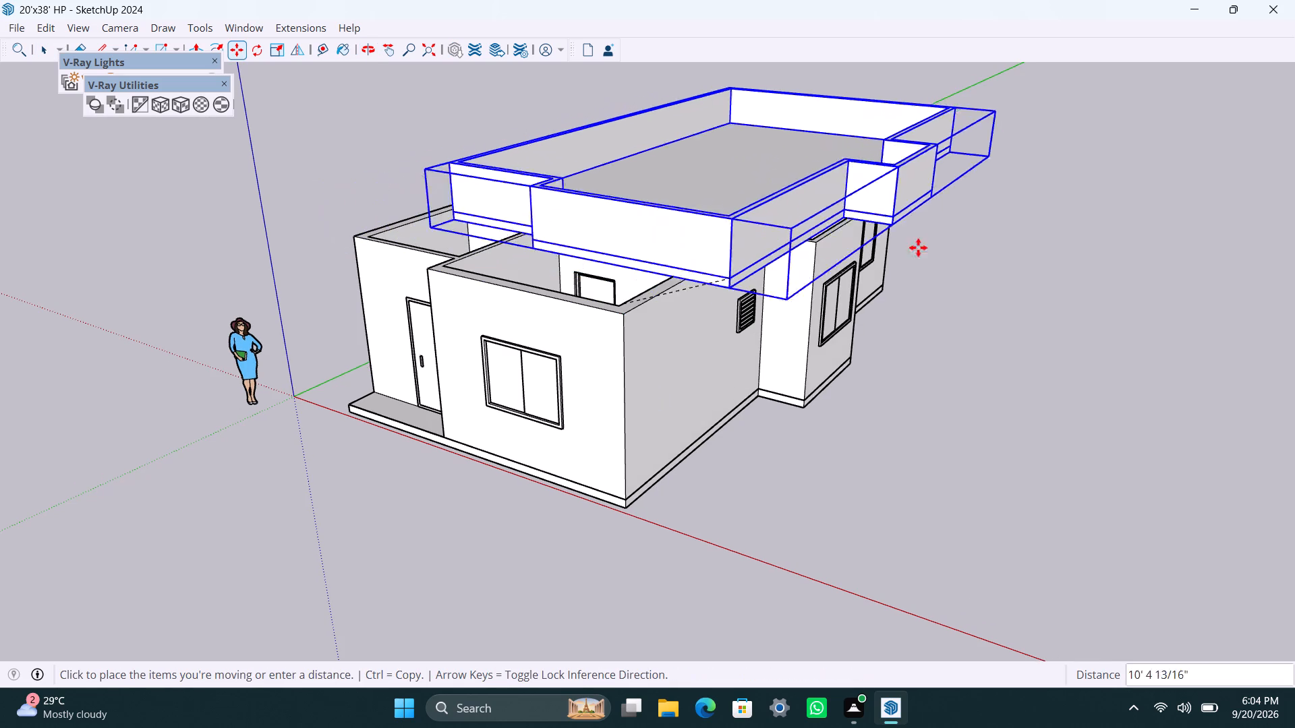
left_click(1159, 165)
scroll(751, 309, "up", 4)
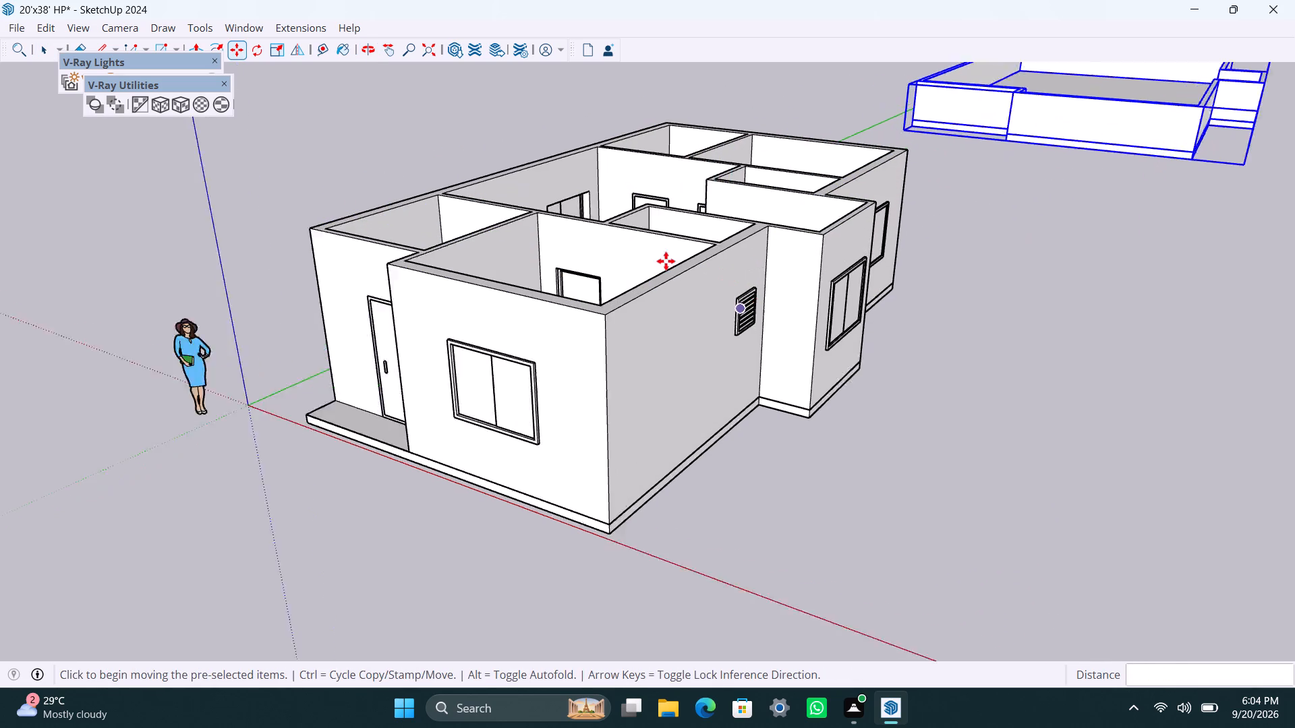
middle_click_drag(548, 251, 1294, 408)
scroll(575, 291, "up", 2)
middle_click_drag(563, 338, 581, 348)
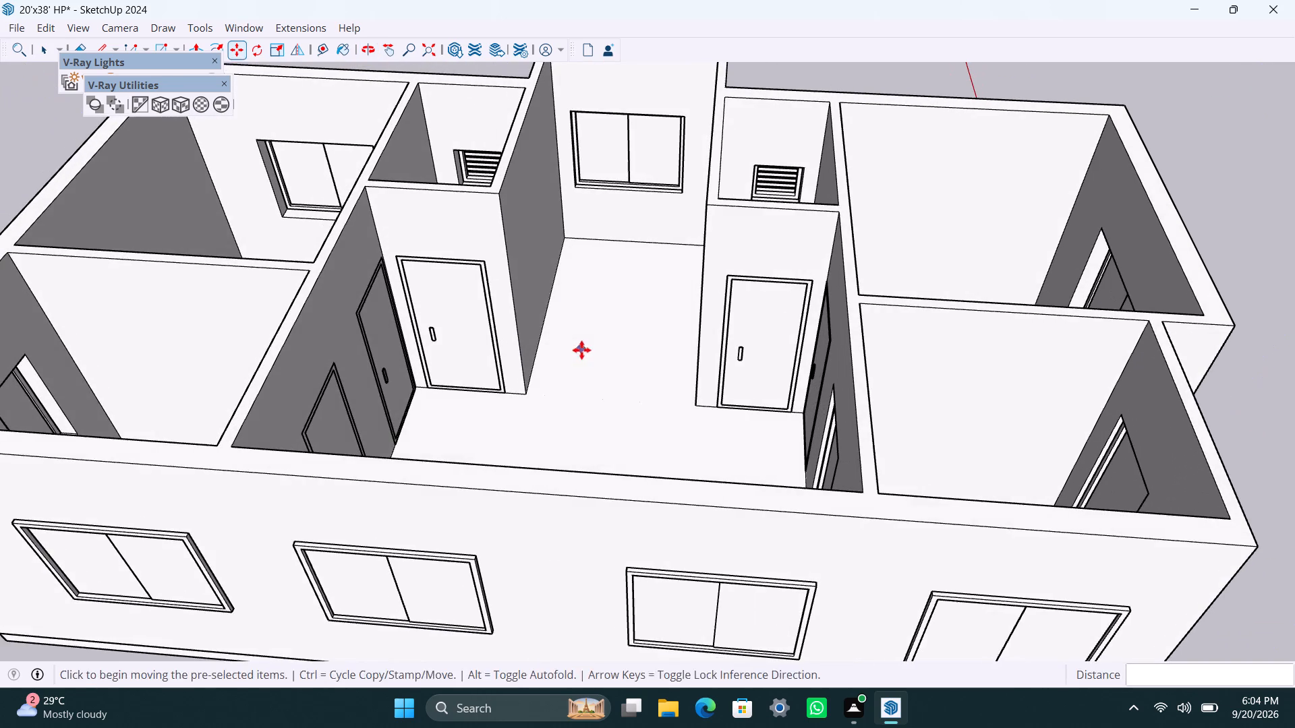
key("space")
Place floor guides in the staircase bay, 3' from the window wall and 3'6" from one side wall.
scroll(557, 292, "up", 2)
middle_click_drag(575, 292, 633, 351)
scroll(652, 301, "up", 1)
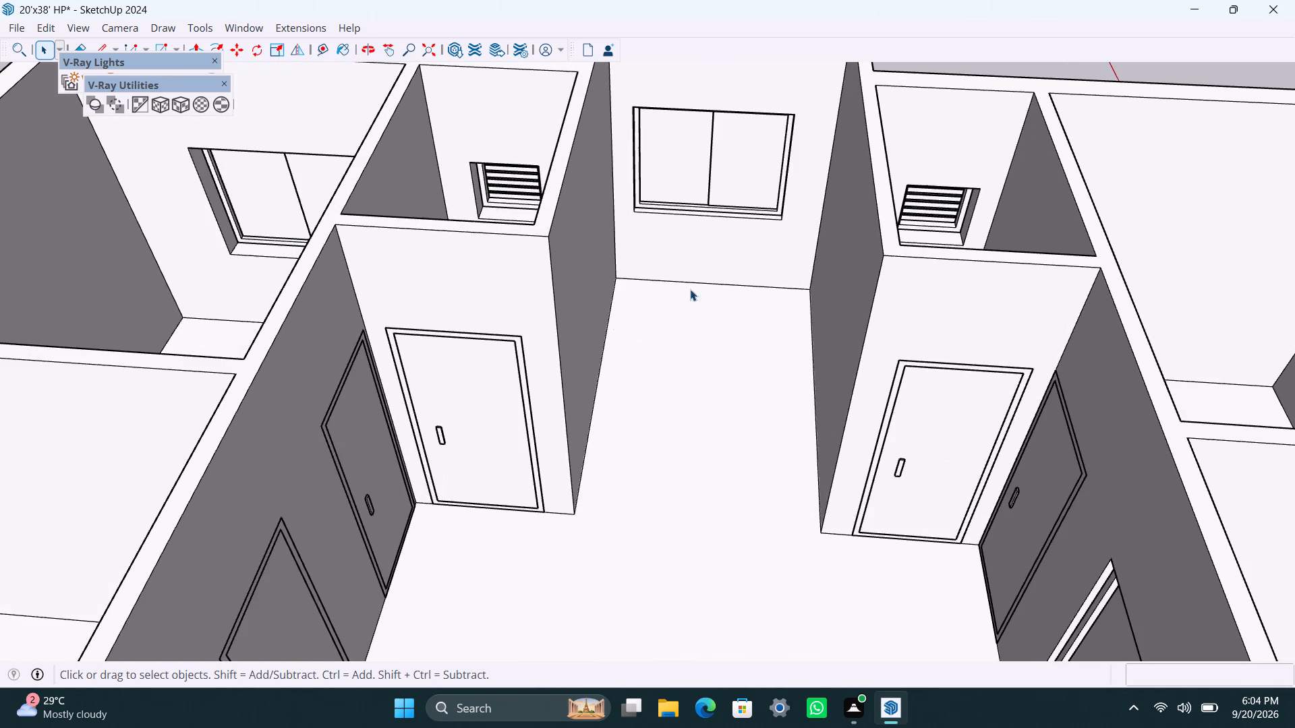
middle_click_drag(678, 332, 685, 371)
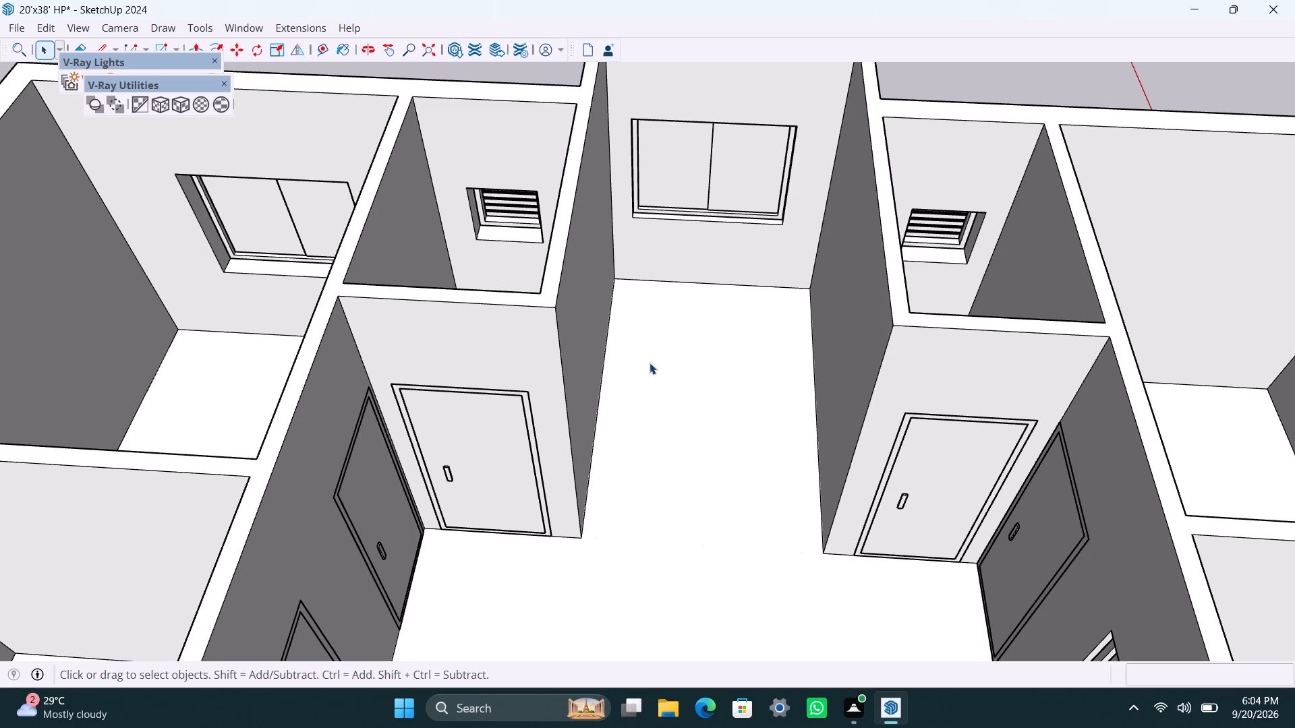
scroll(669, 278, "up", 2)
key("t")
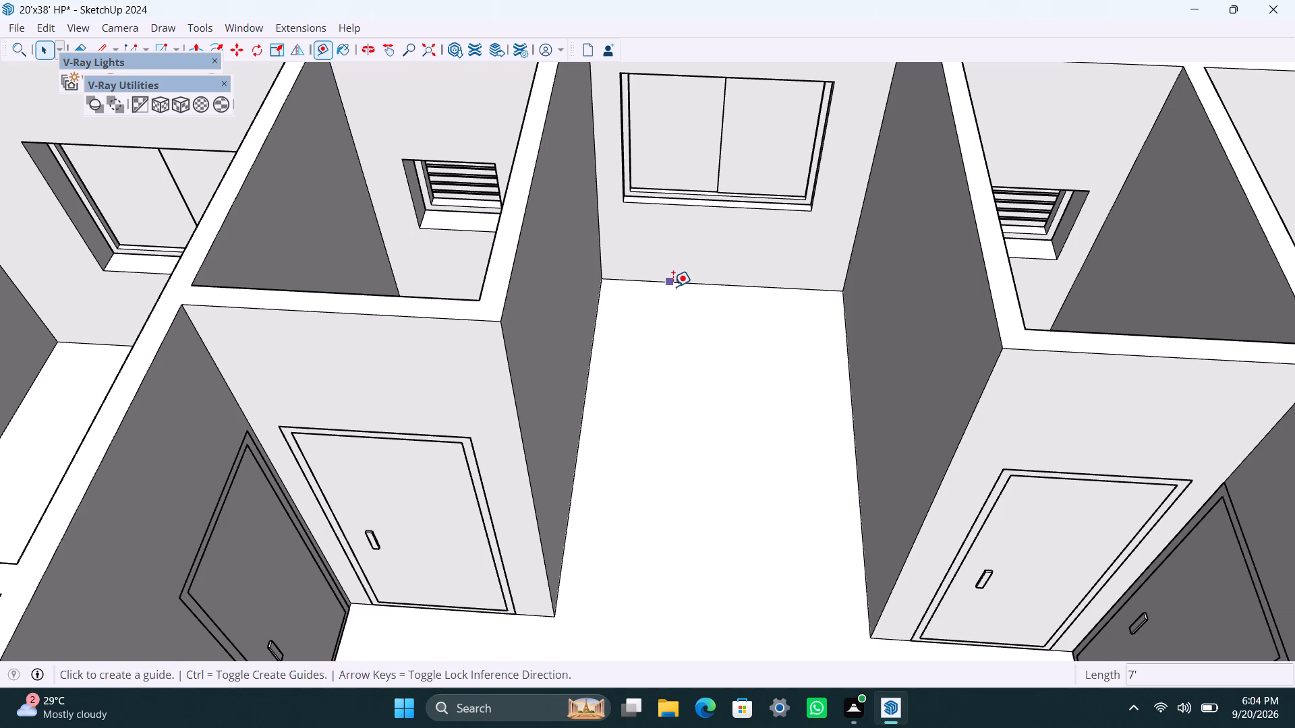
left_click_drag(673, 286, 673, 296)
type("3'")
key("Return")
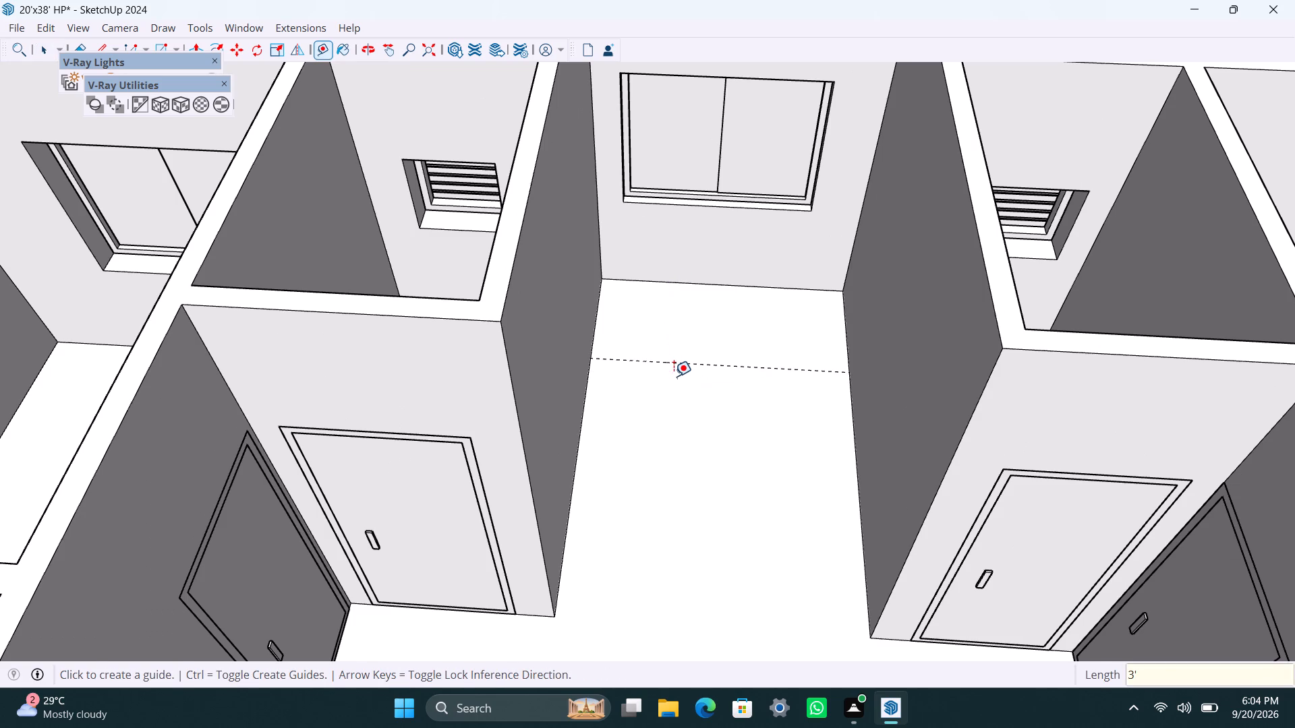
left_click(596, 317)
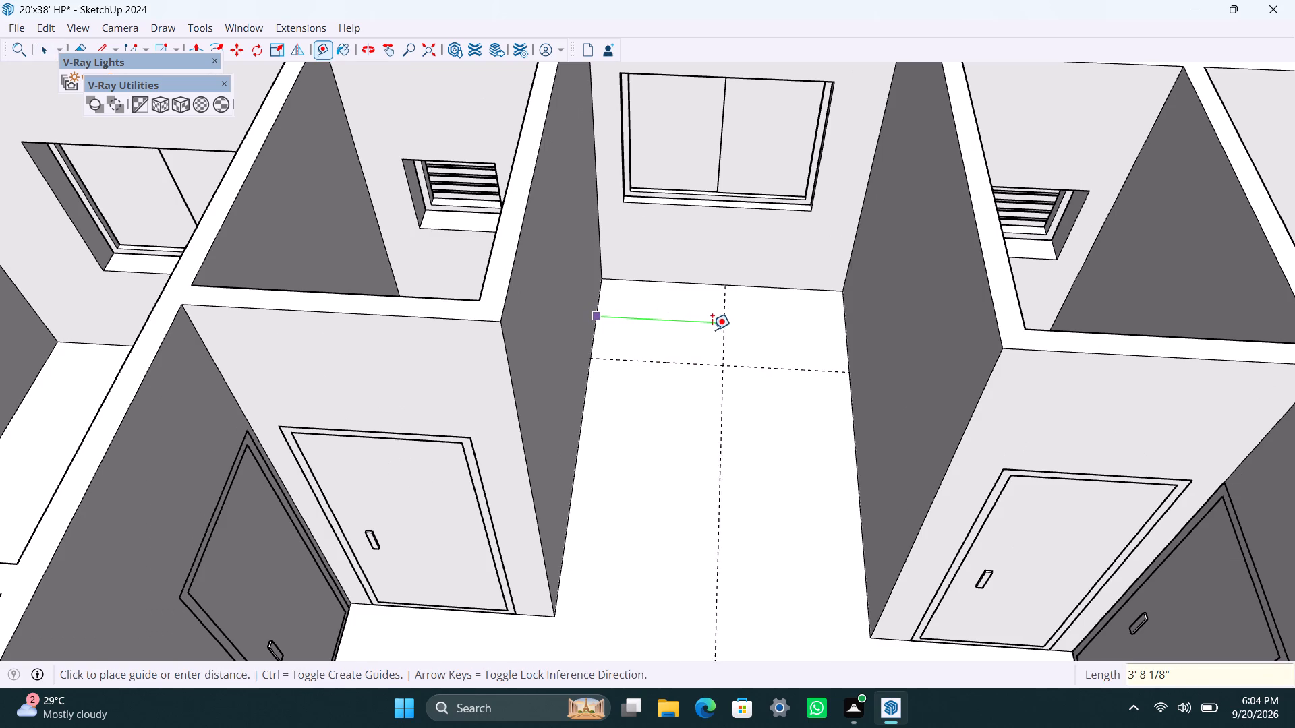
type("3'6\"")
key("Return")
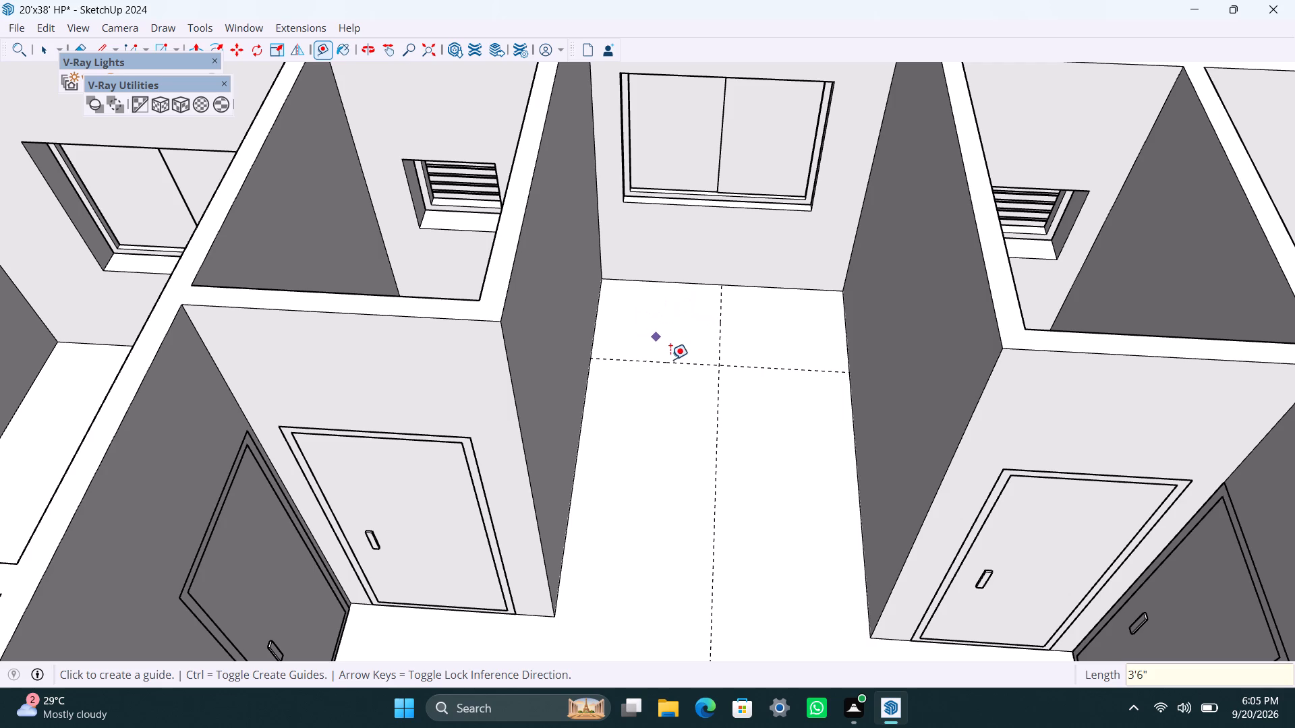
Add four parallel tread guides at 9" spacing, starting from the 3' guide and heading away from the window wall.
left_click_drag(677, 365, 677, 373)
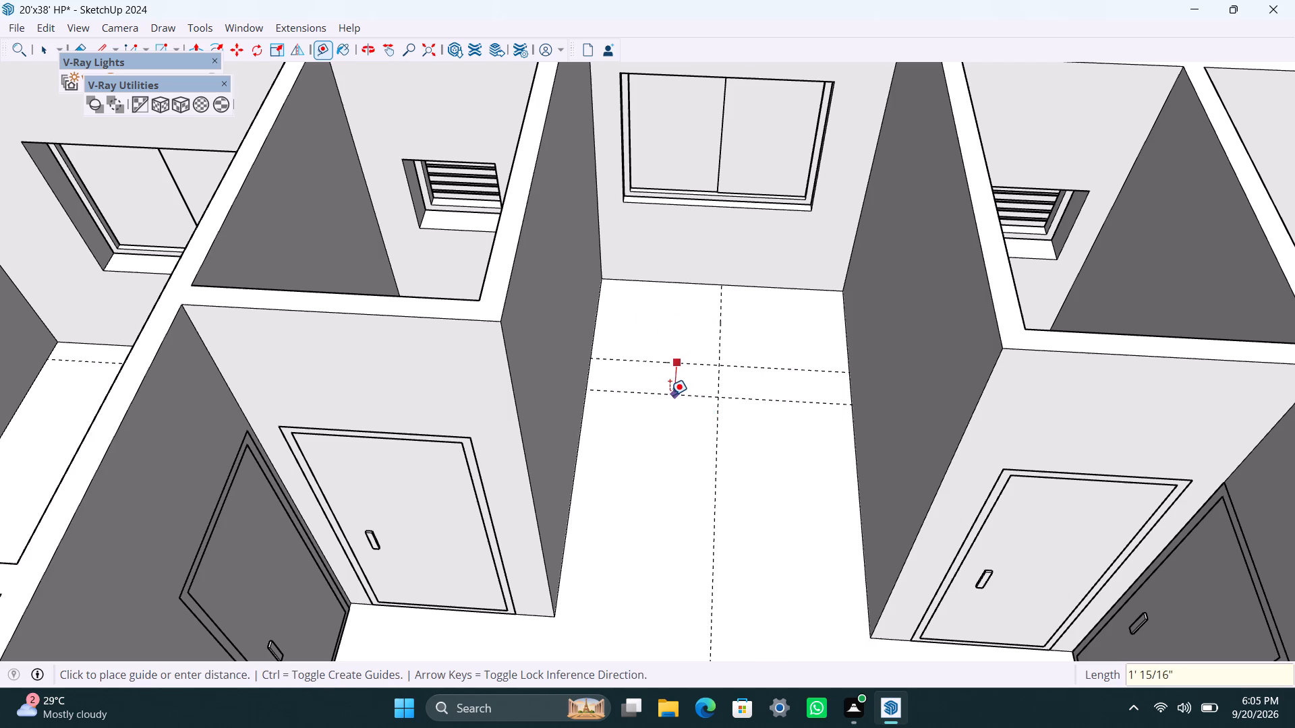
type("9\"")
key("Return")
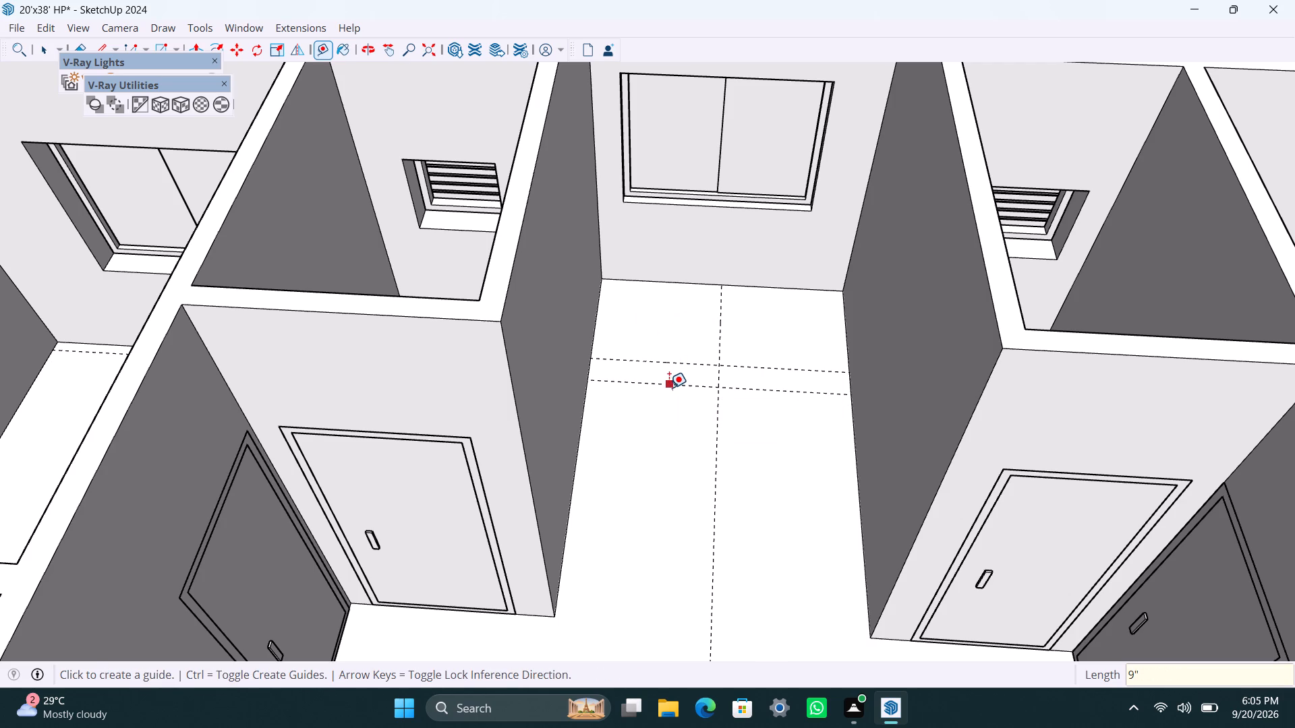
left_click_drag(669, 388, 669, 408)
type("9\"")
key("Return")
left_click(674, 406)
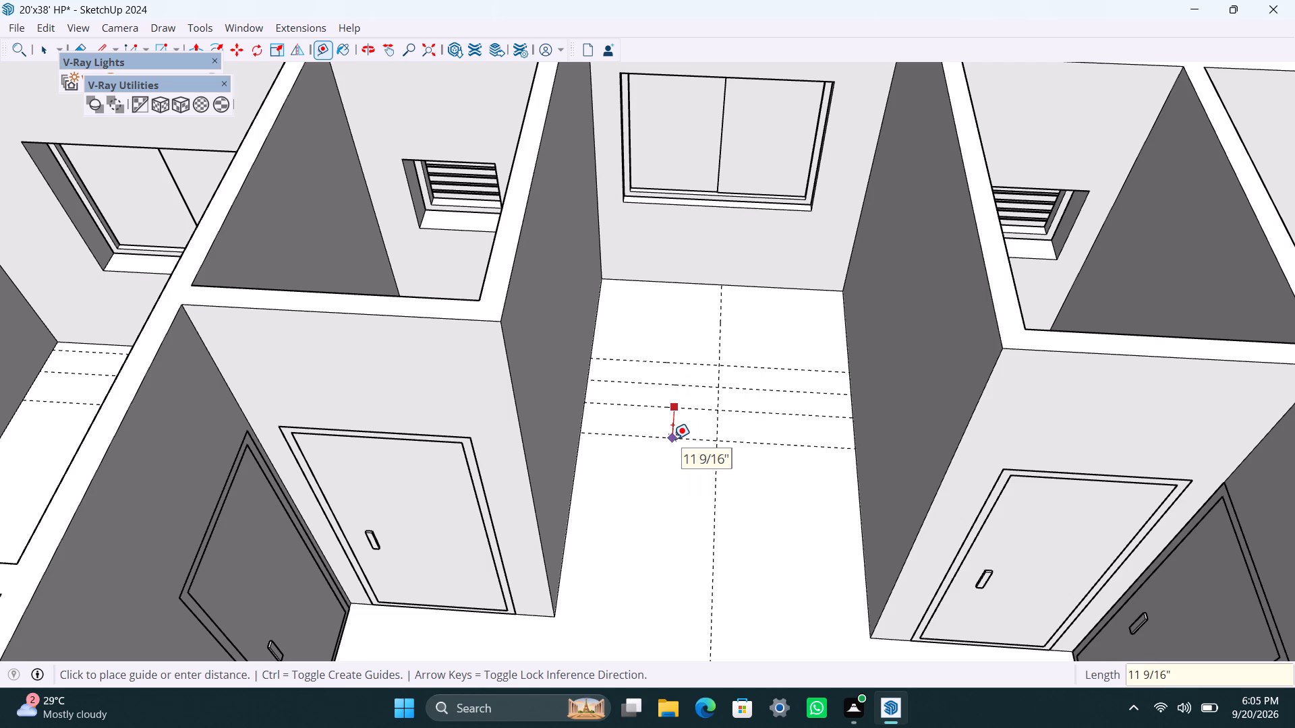
type("9\"")
key("Return")
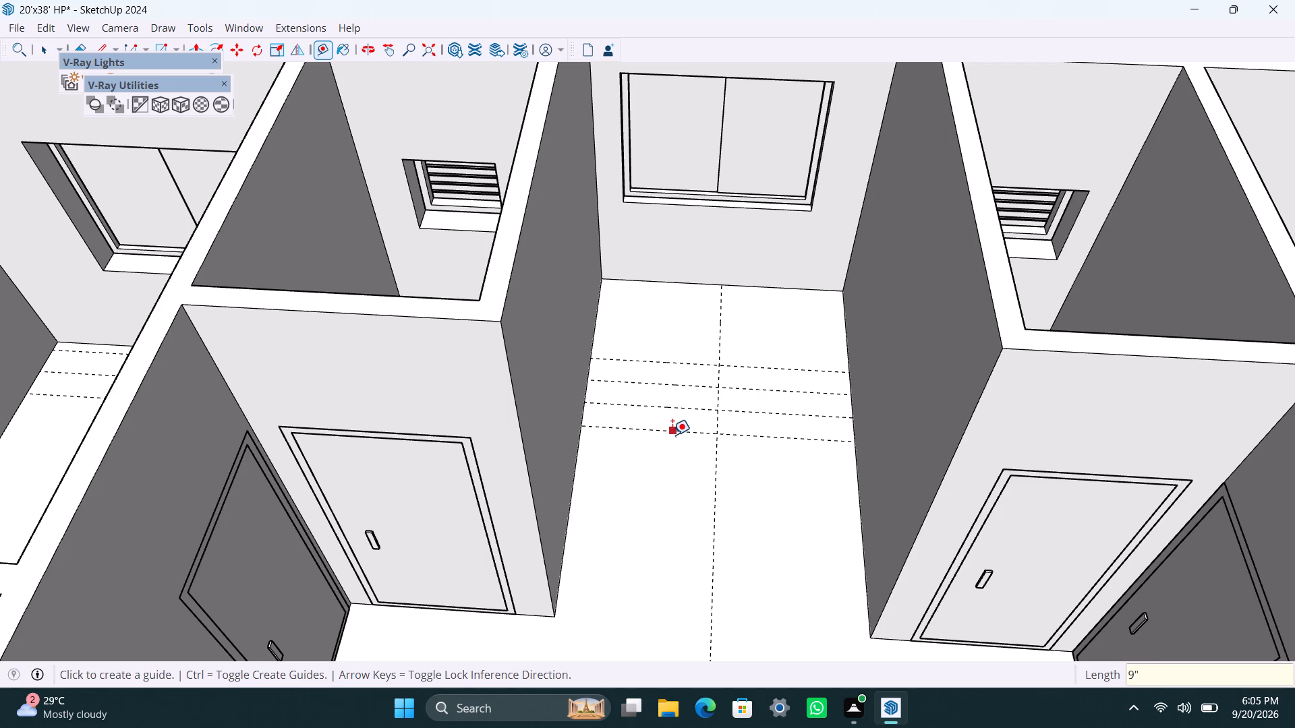
left_click(672, 435)
type("9\"")
key("Return")
Add four more parallel tread guides at 9" spacing, continuing from the last one toward the open hall.
left_click(666, 454)
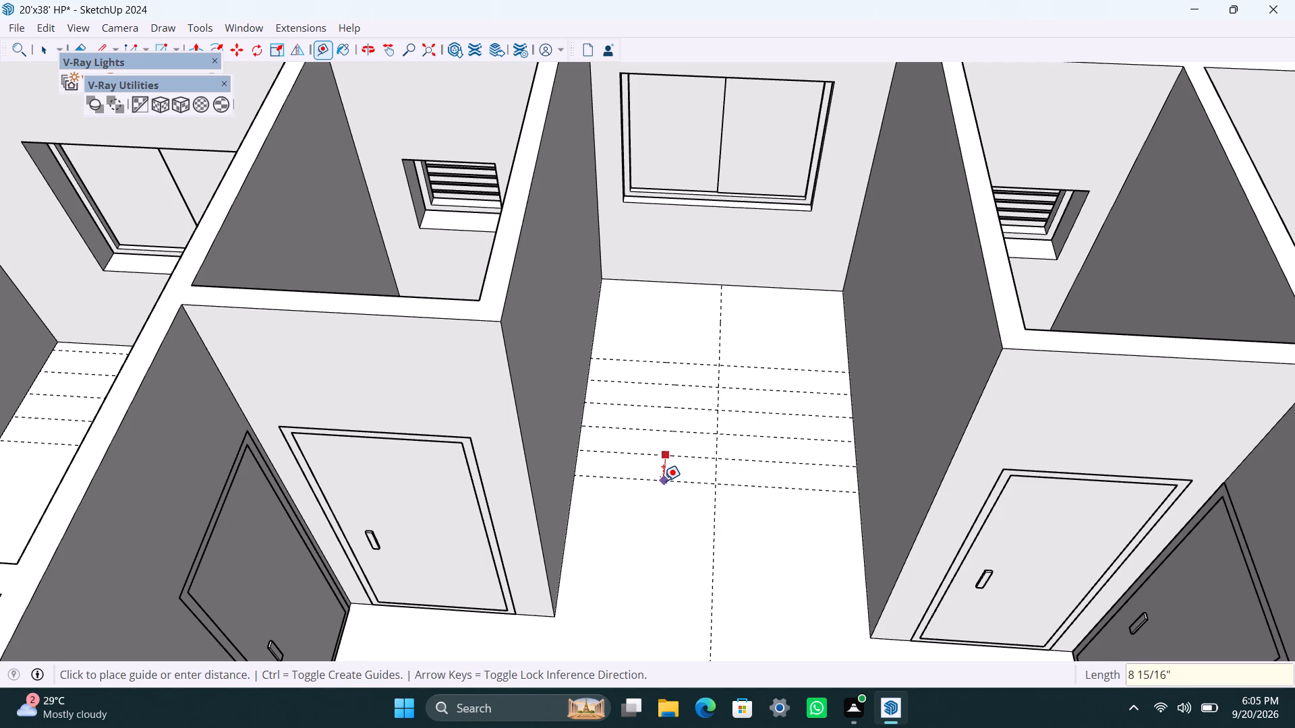
type("9\"")
key("Return")
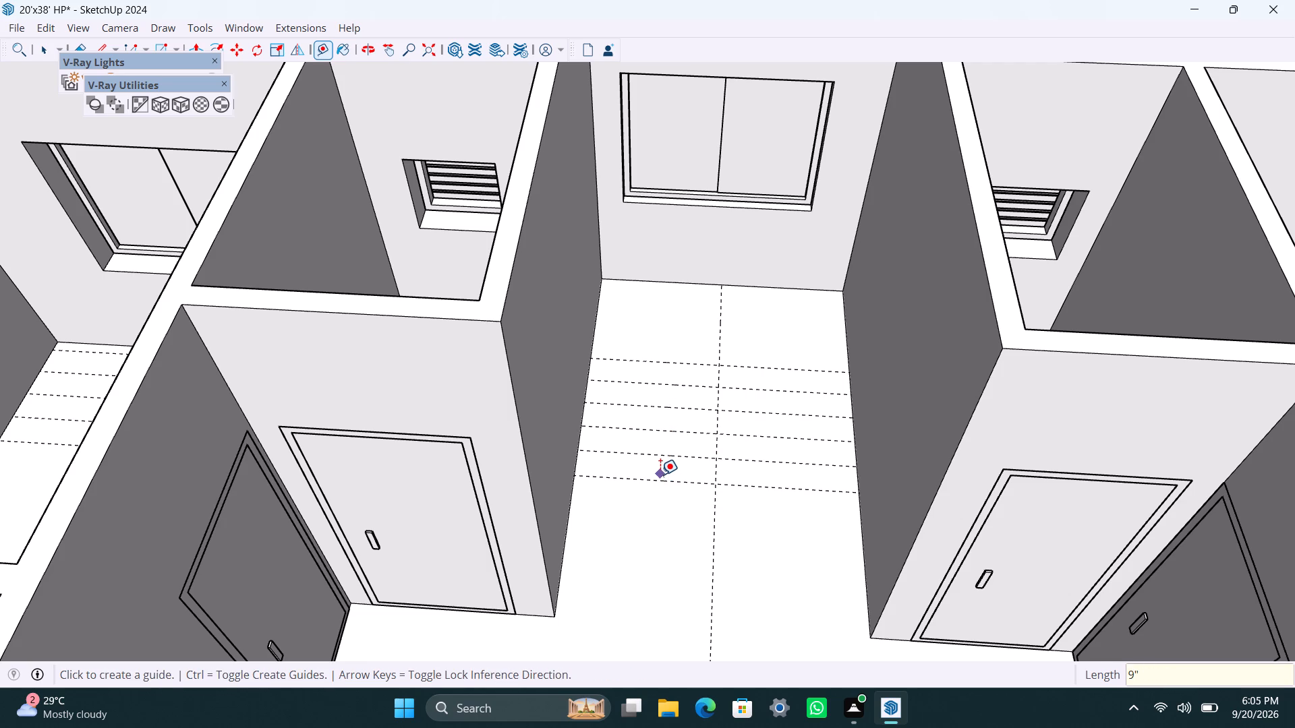
left_click(660, 477)
type("9\"")
key("Return")
left_click(658, 507)
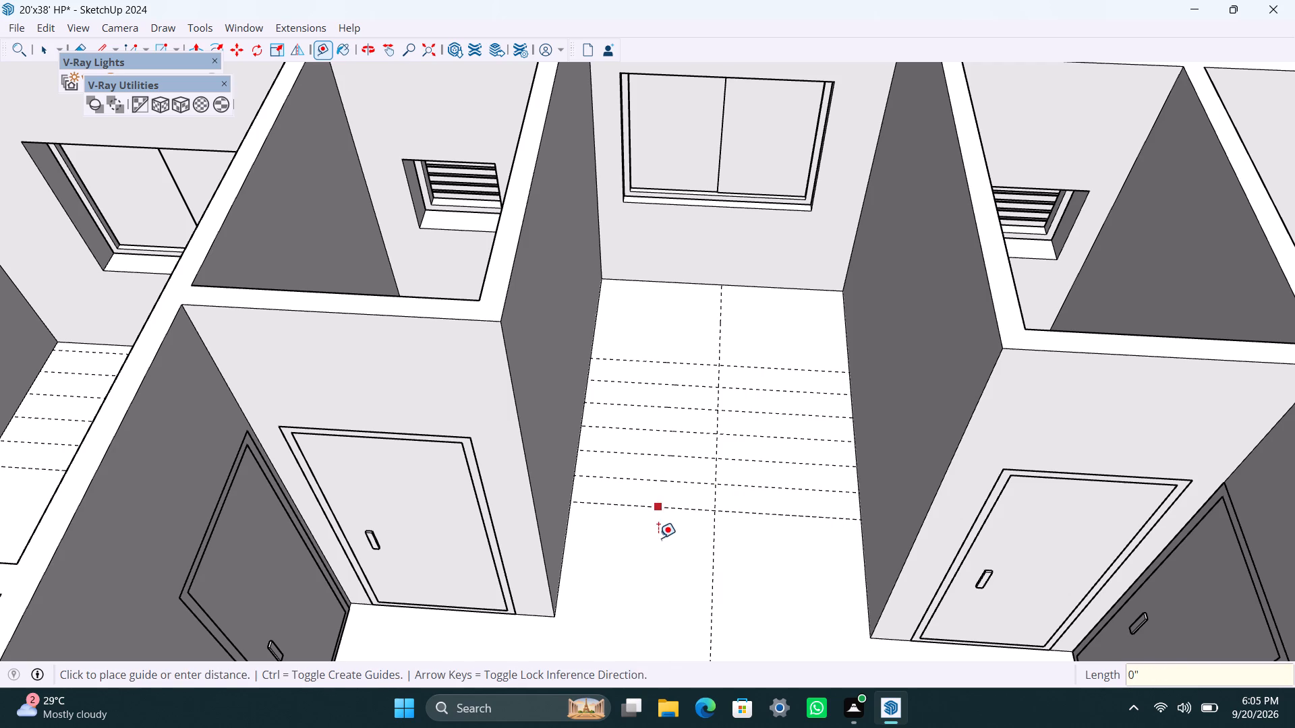
type("9\"")
key("Return")
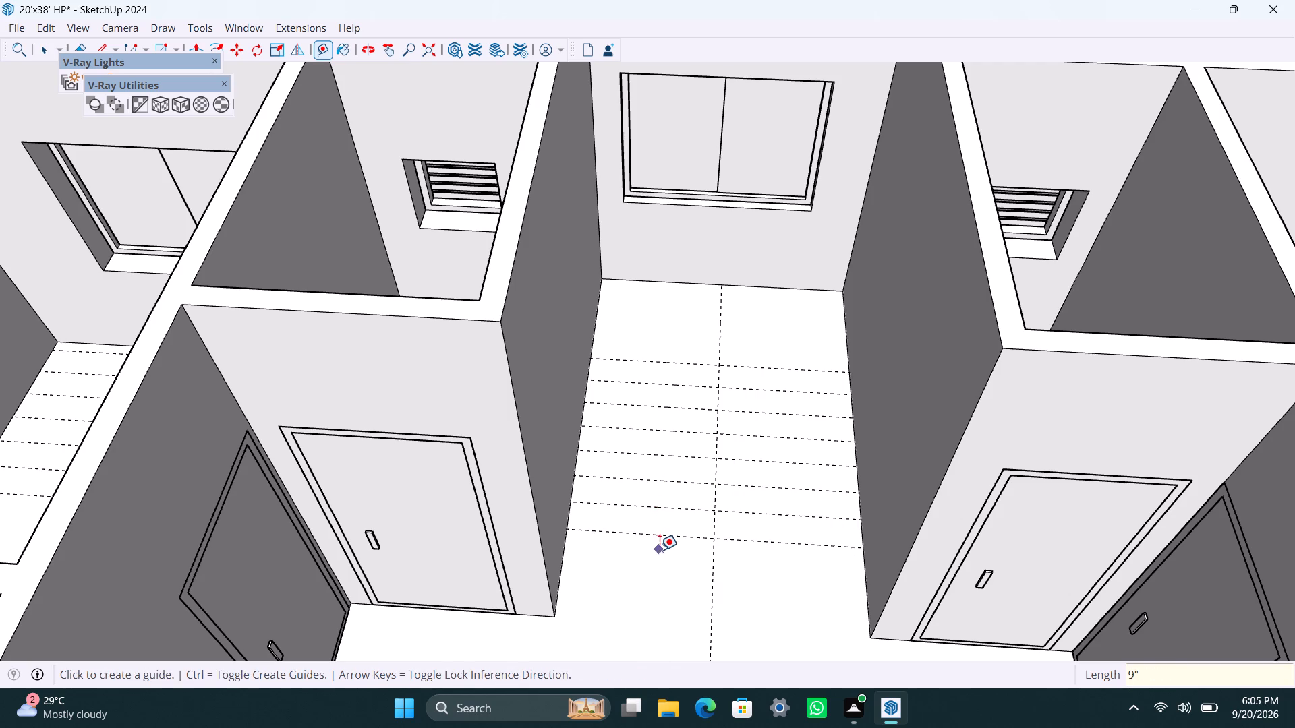
left_click_drag(662, 535, 662, 544)
type("9\"")
key("Return")
key("space")
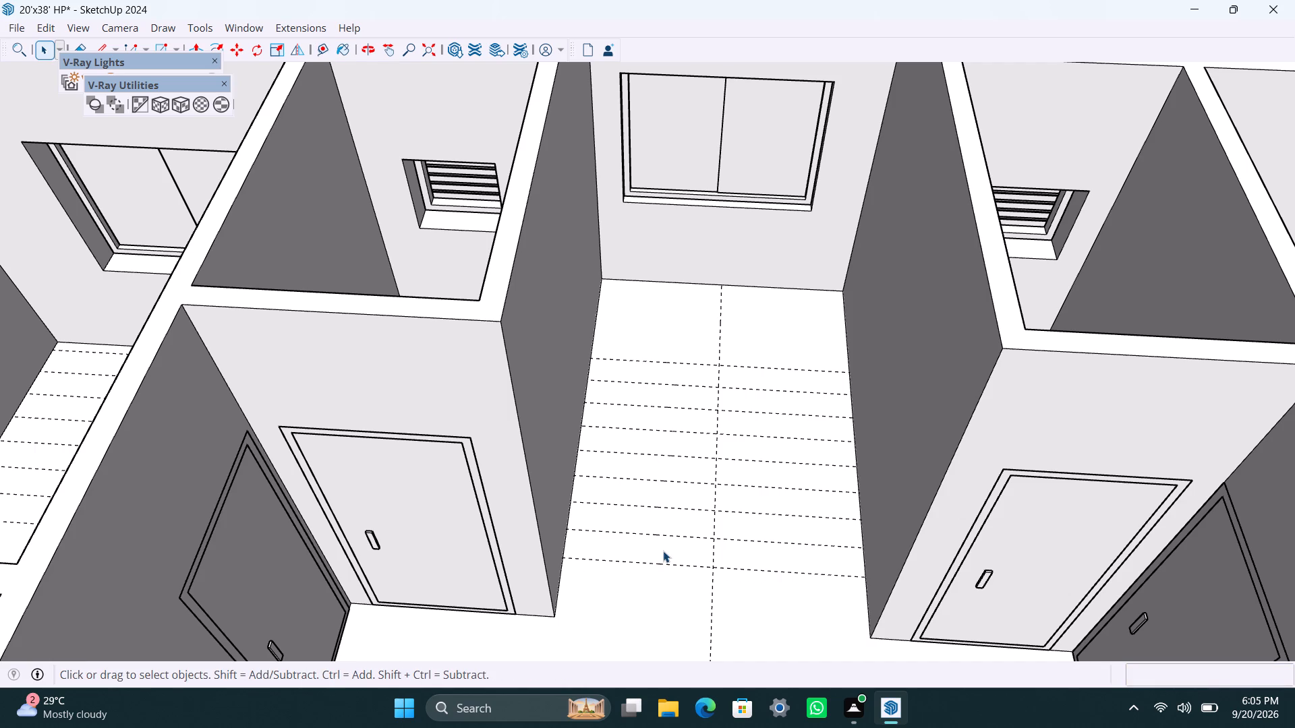
Draw a 9" by 3'6" rectangle between the last two tread guides, from the side wall to the centre guide, and group it.
scroll(612, 568, "up", 1)
key("r")
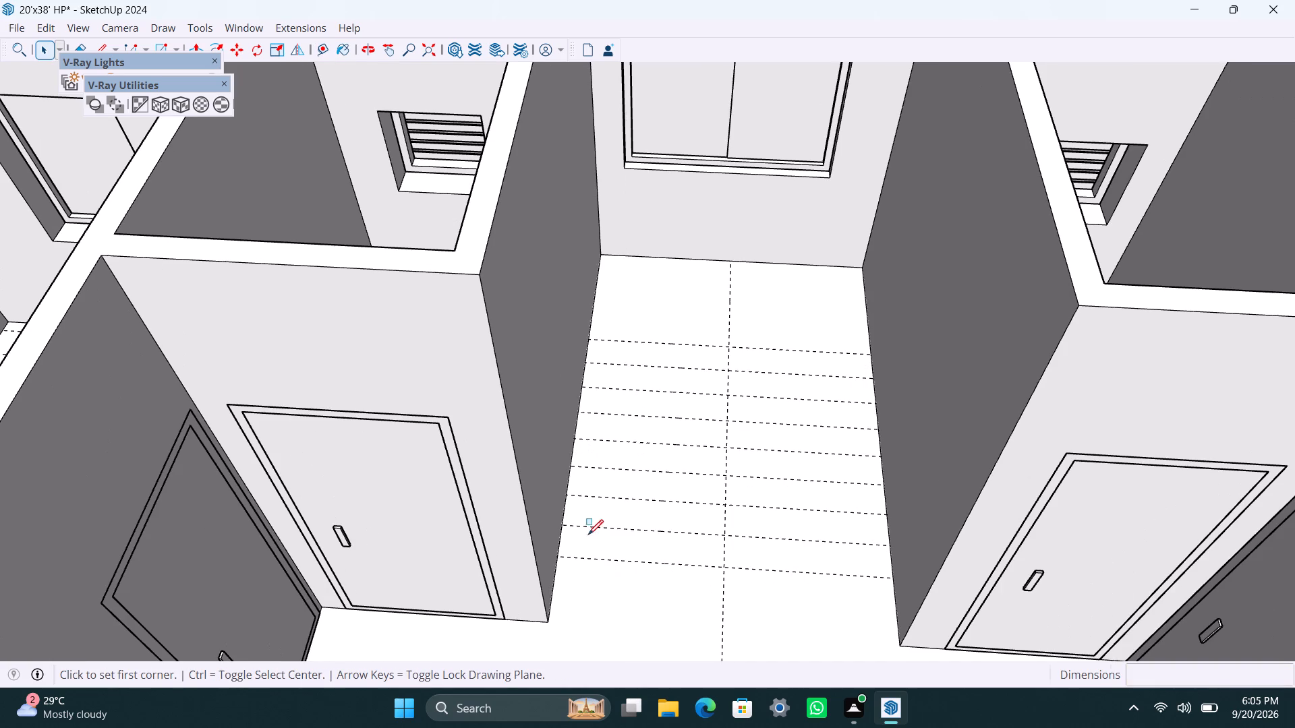
left_click(565, 522)
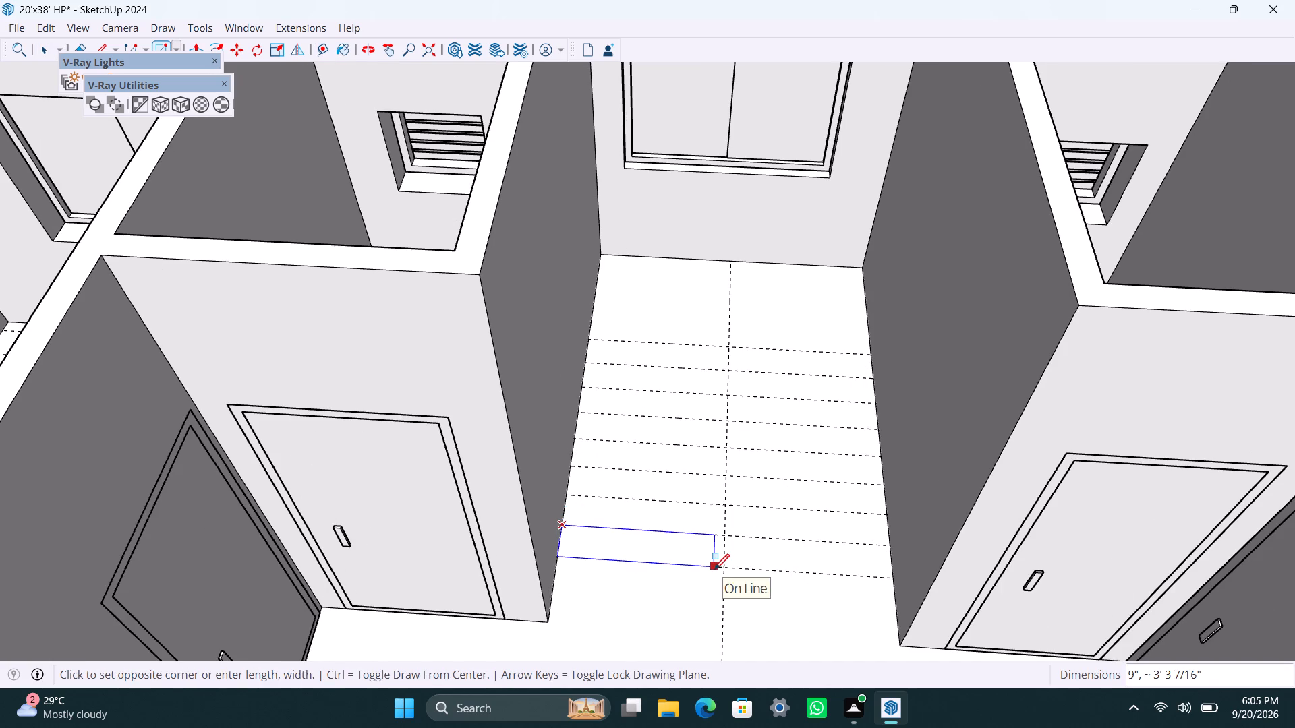
left_click(724, 568)
key("space")
double_click(709, 555)
right_click(709, 555)
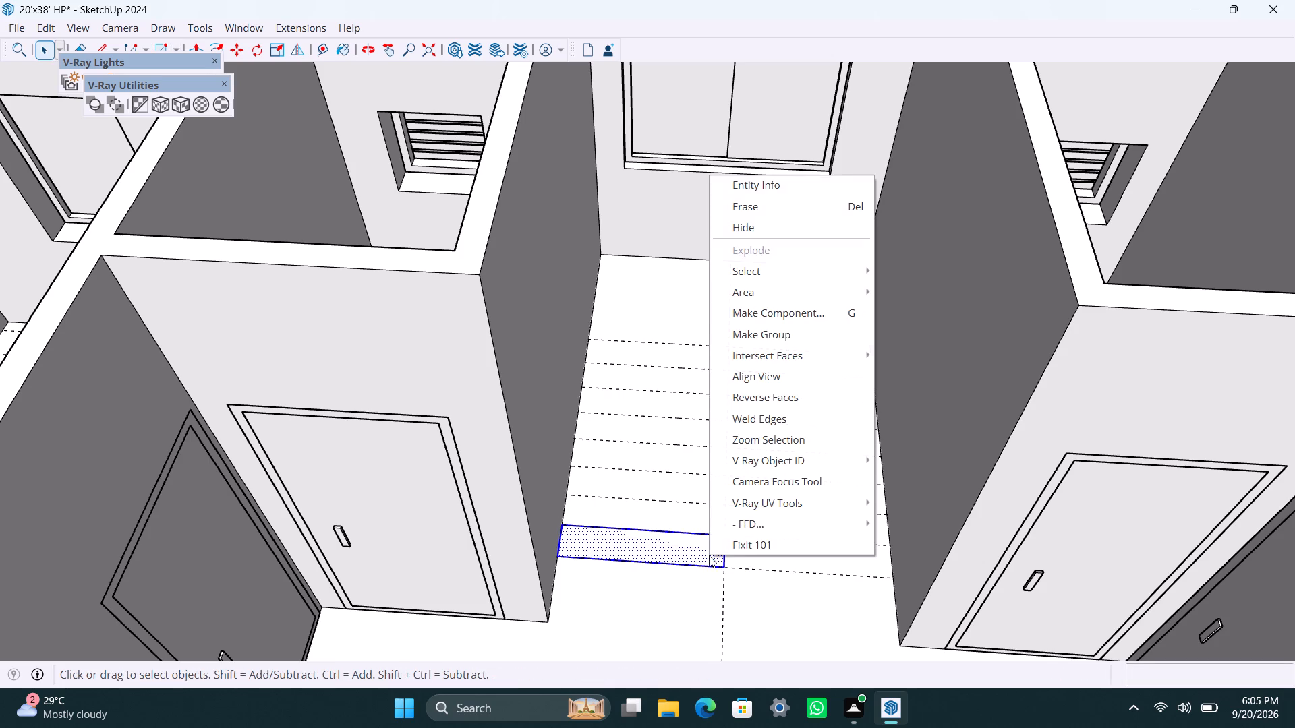
left_click(792, 333)
Push/Pull the grouped tread rectangle up 8" to form the first step, and leave the group.
scroll(681, 555, "up", 2)
triple_click(681, 555)
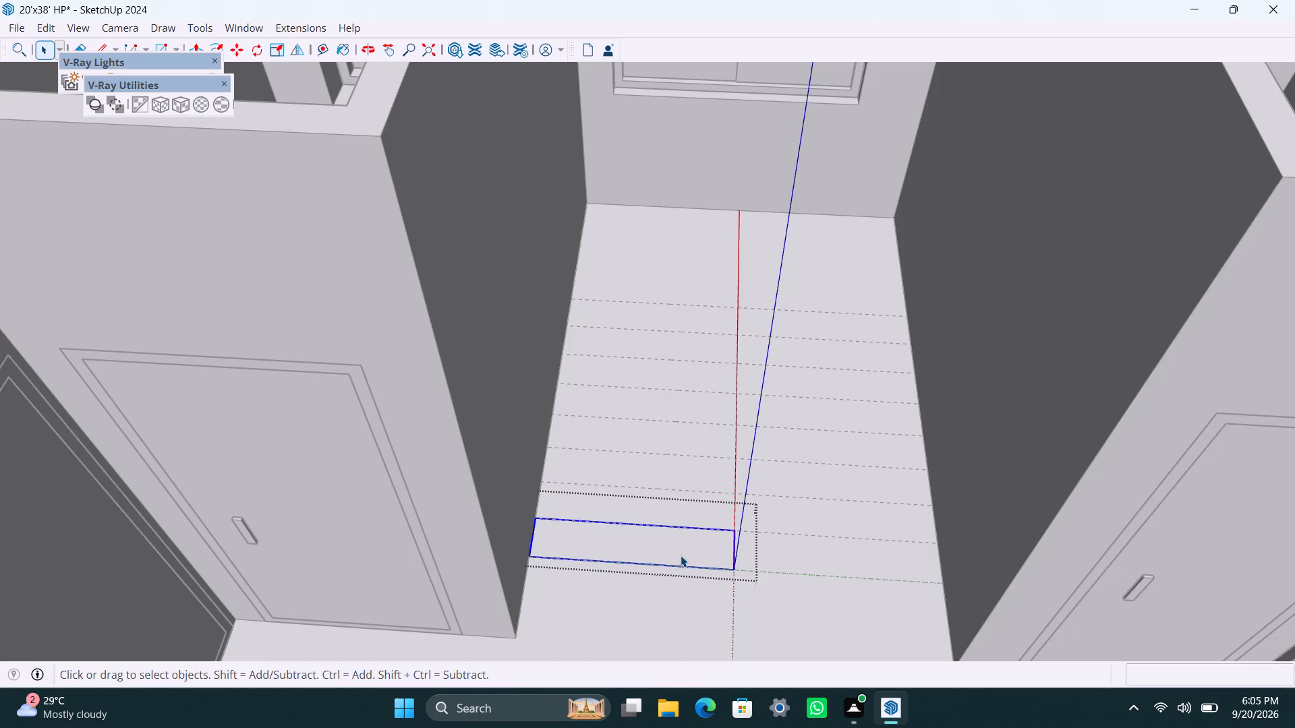
key("p")
left_click(679, 547)
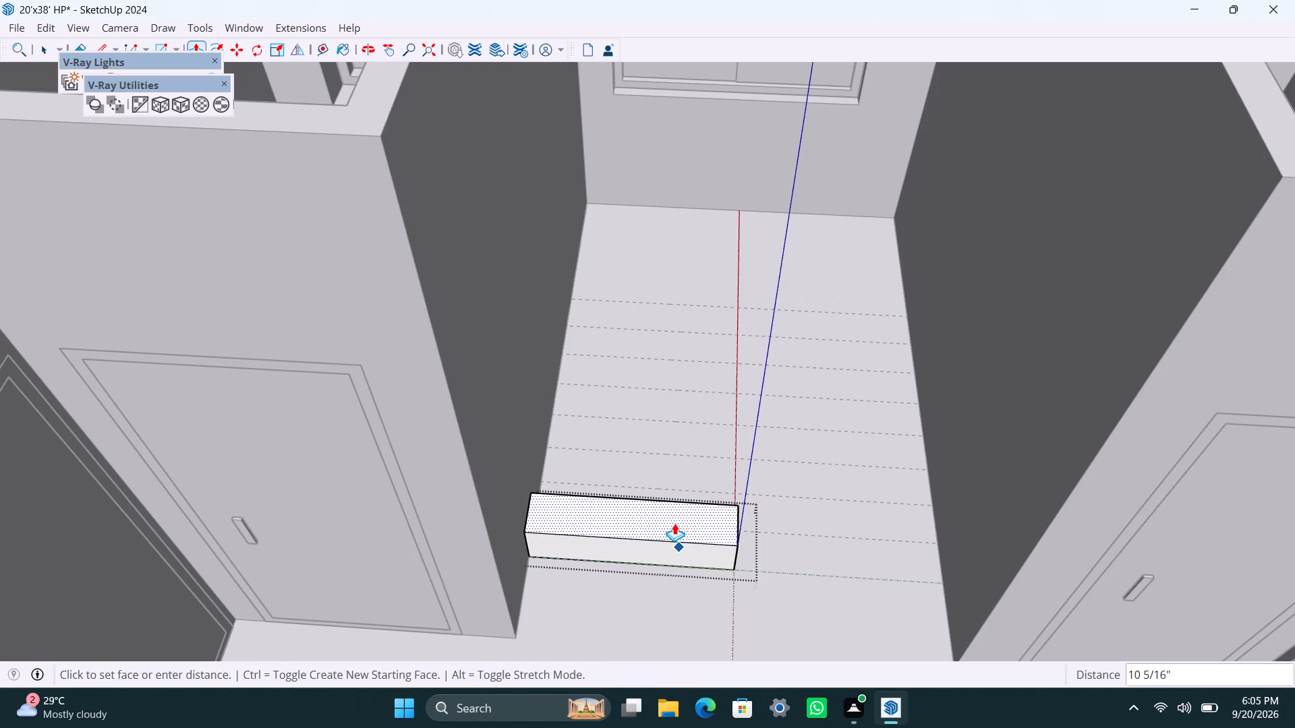
type("8\"")
key("Return")
key("space")
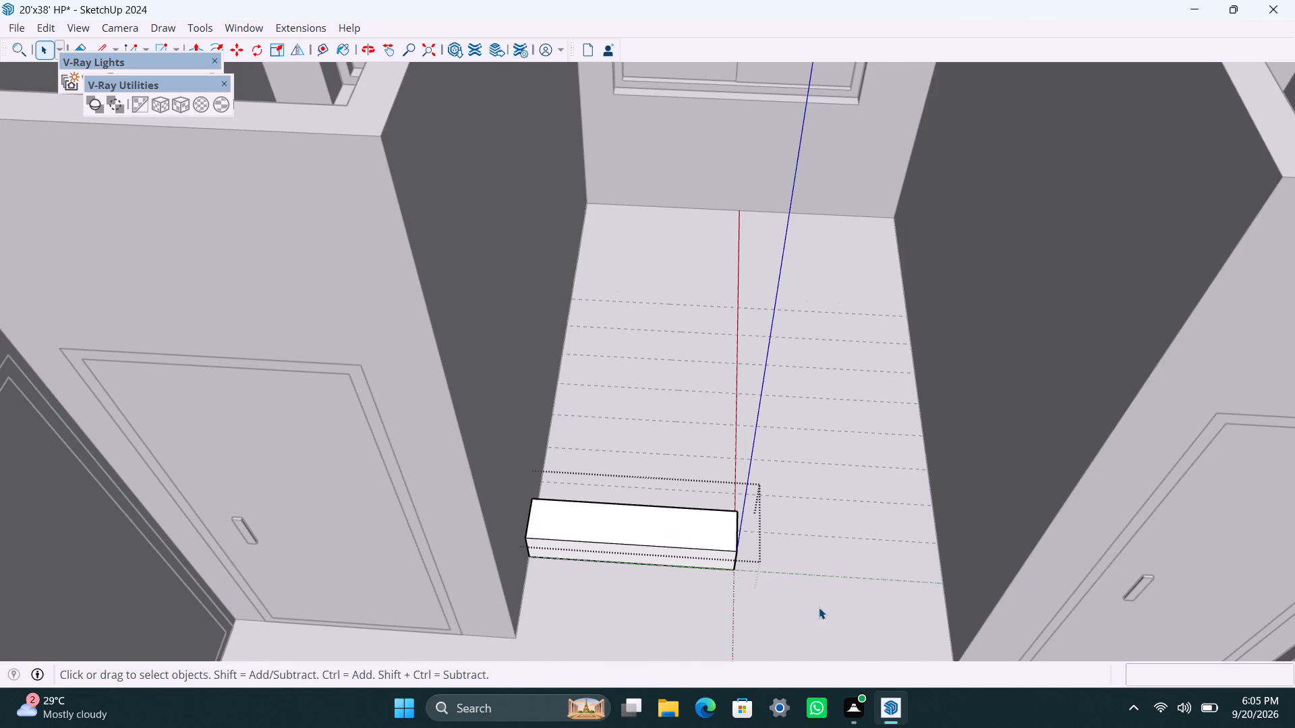
left_click(819, 607)
Copy the first step five times up the flight, placing each copy's lower front corner on the previous step's upper back corner.
left_click(701, 561)
scroll(709, 563, "up", 2)
key("m")
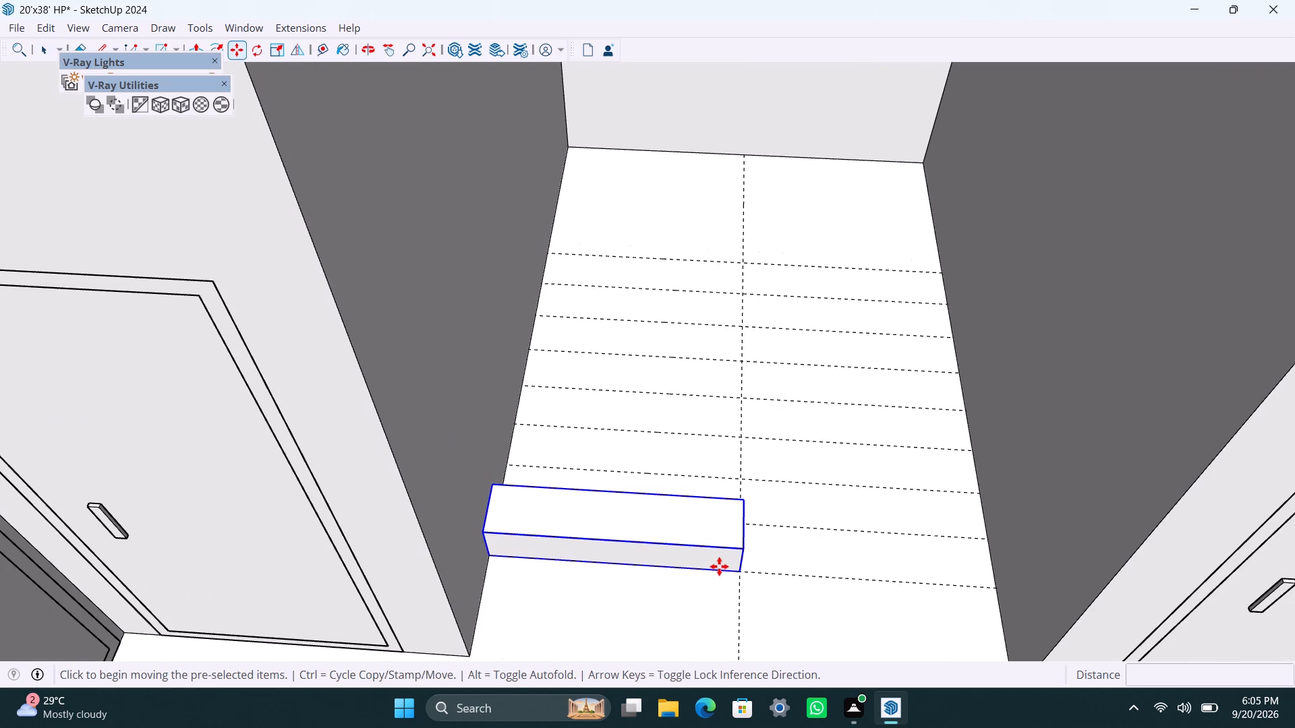
left_click(743, 574, "ctrl")
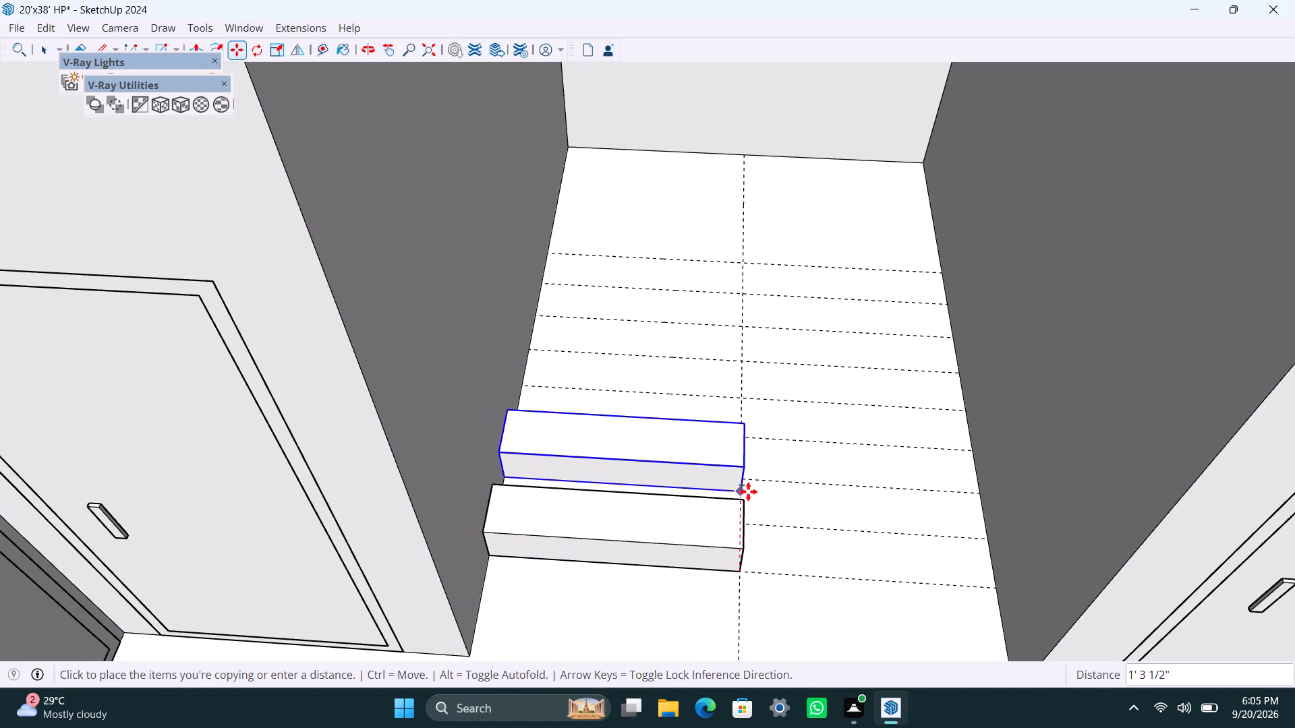
left_click(748, 499)
left_click(741, 499)
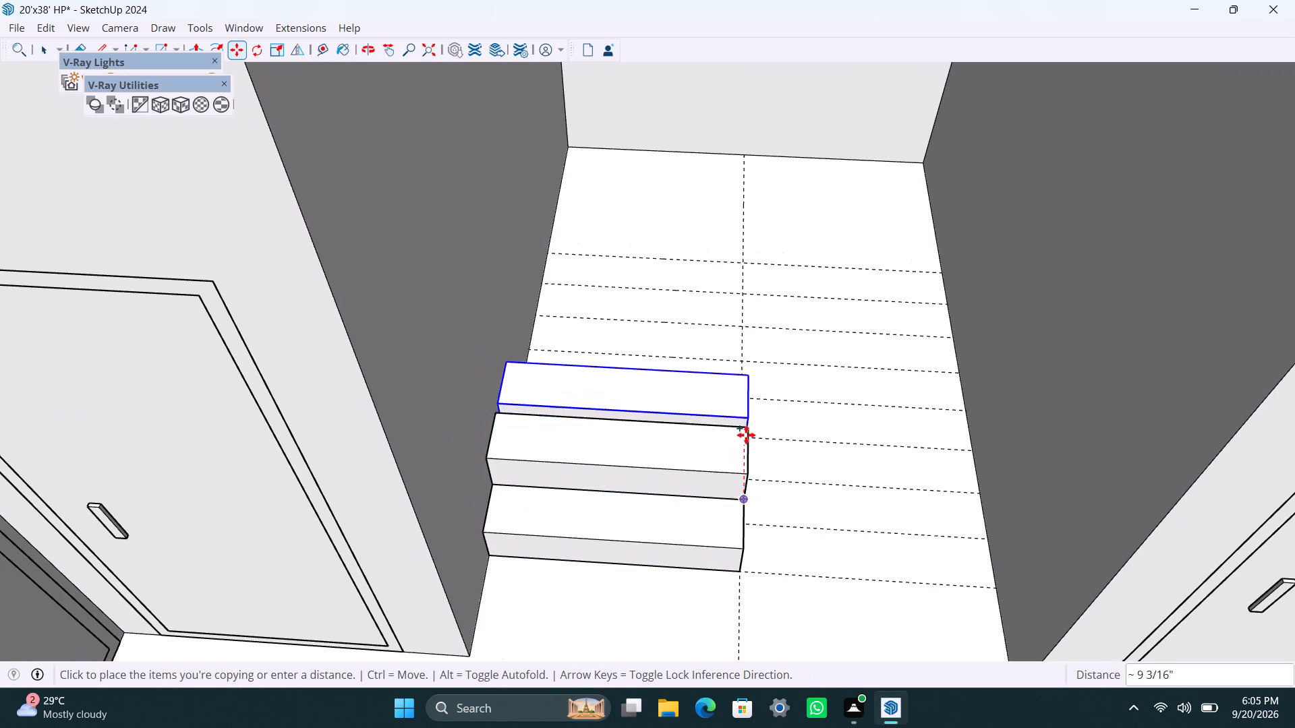
left_click(746, 429)
left_click(746, 429)
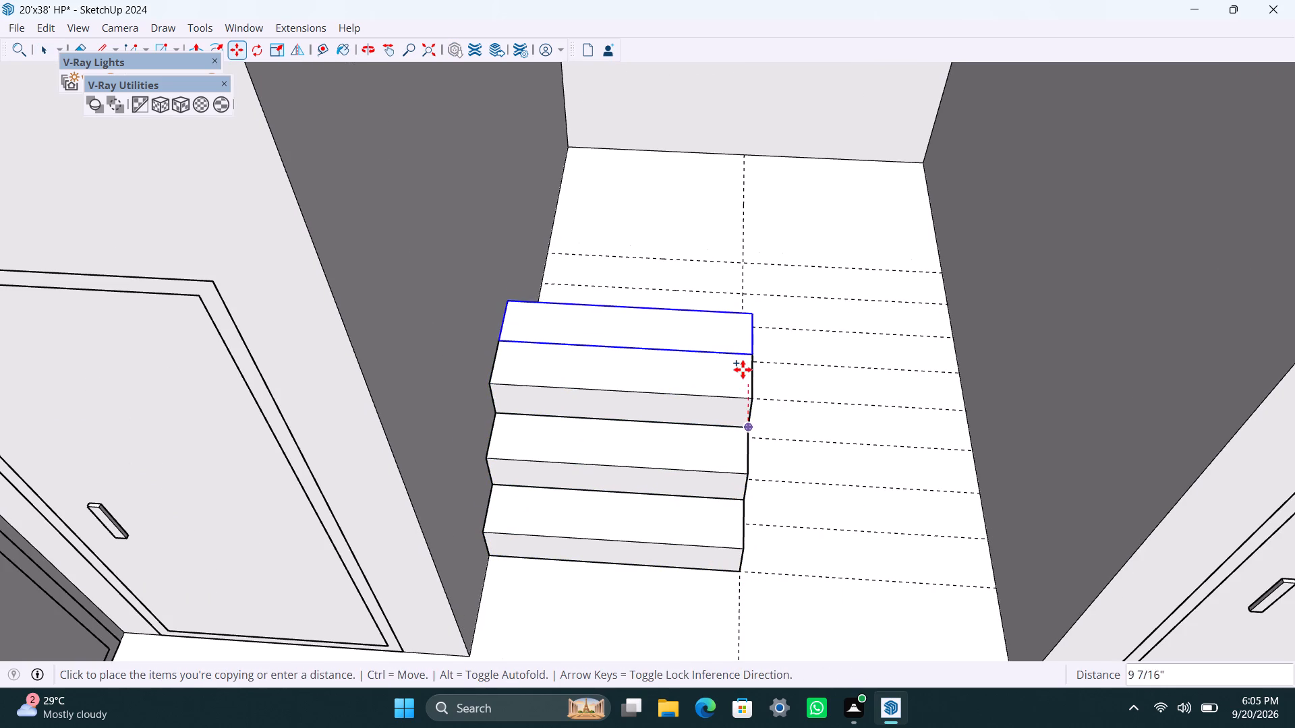
left_click(750, 355)
left_click(750, 355)
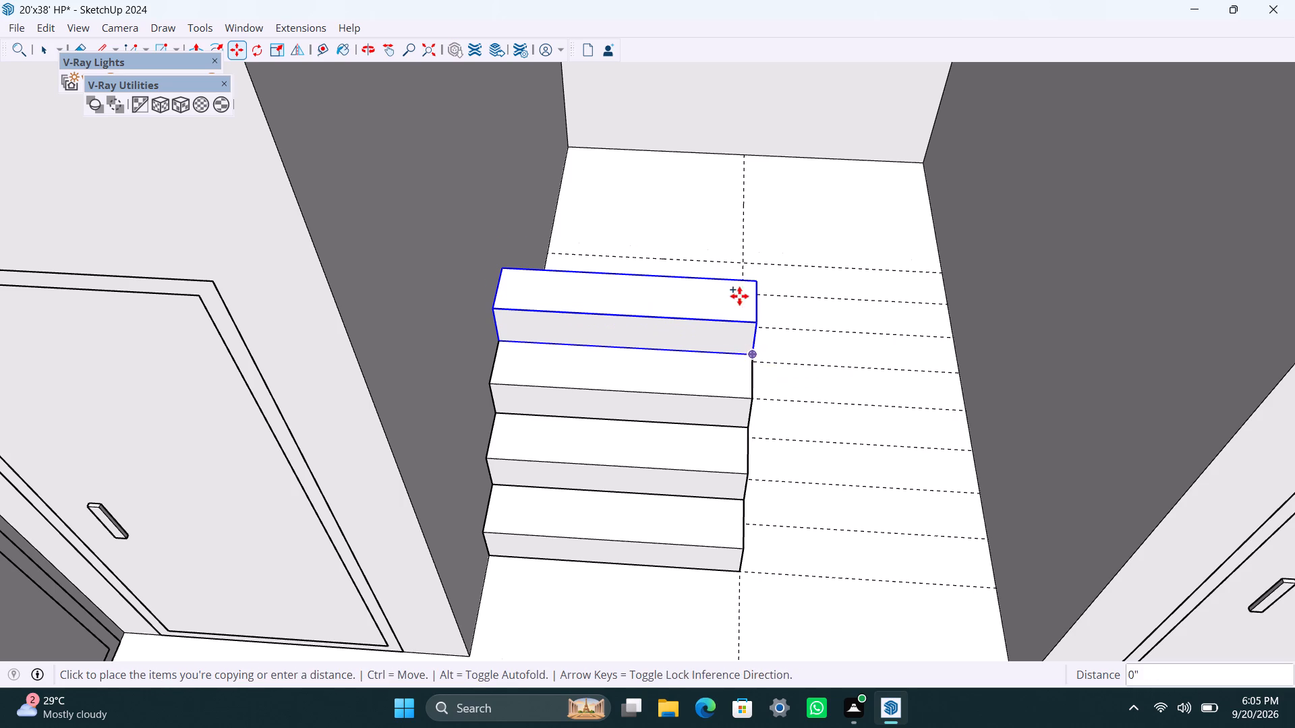
left_click(756, 278)
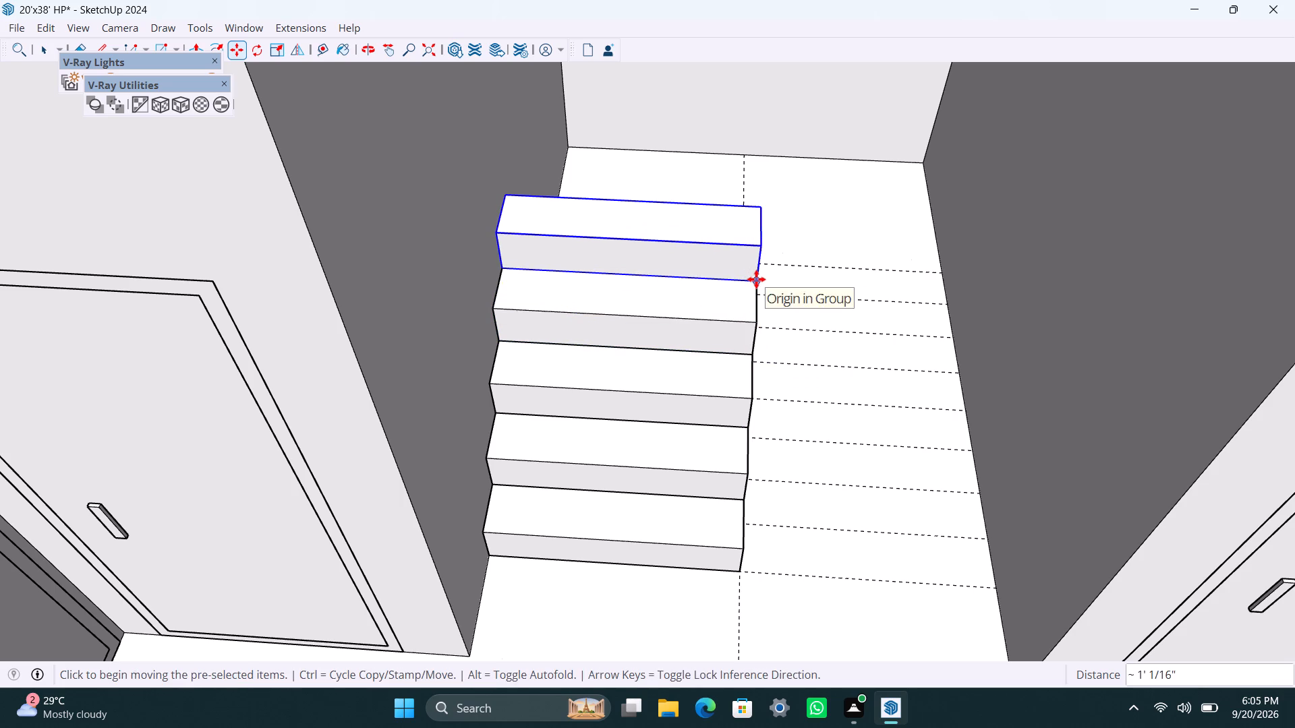
left_click(756, 279)
left_click(761, 210)
Add three more stacked copies of the top step toward the window wall, making a nine-step flight.
scroll(706, 394, "down", 4)
scroll(685, 536, "down", 3)
middle_click_drag(683, 537, 590, 533)
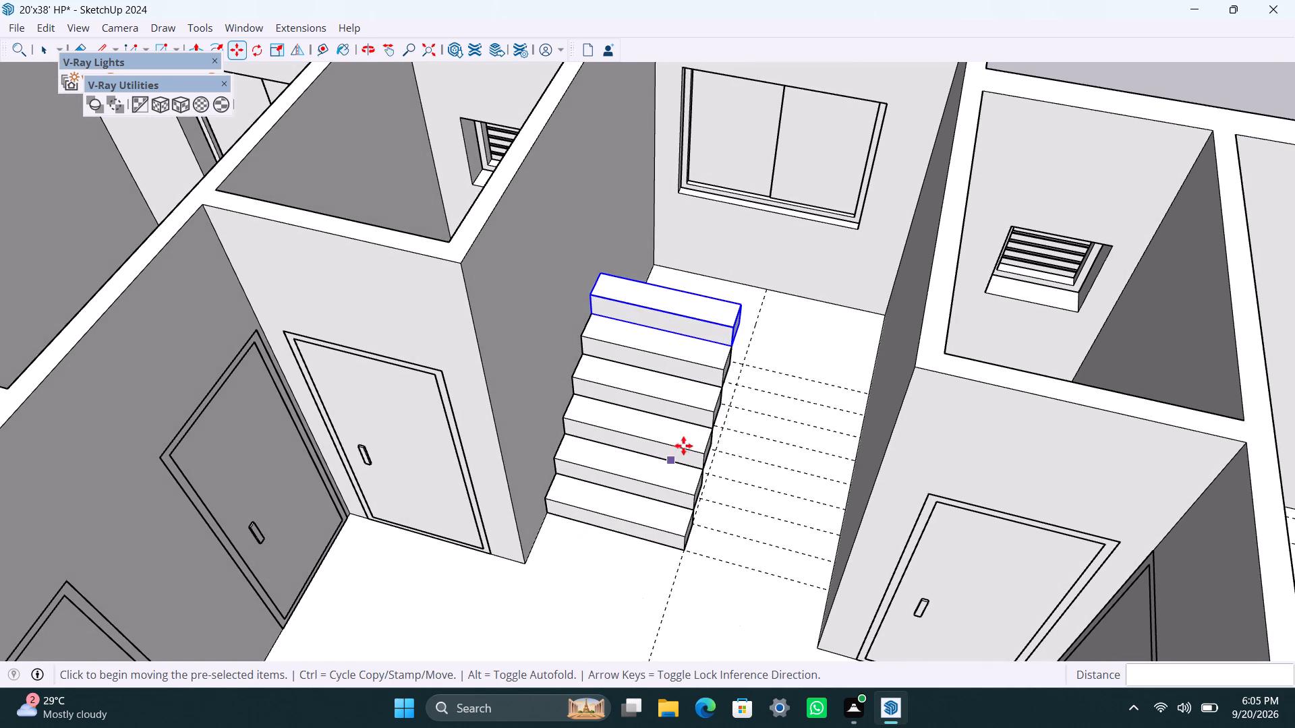
left_click(728, 345)
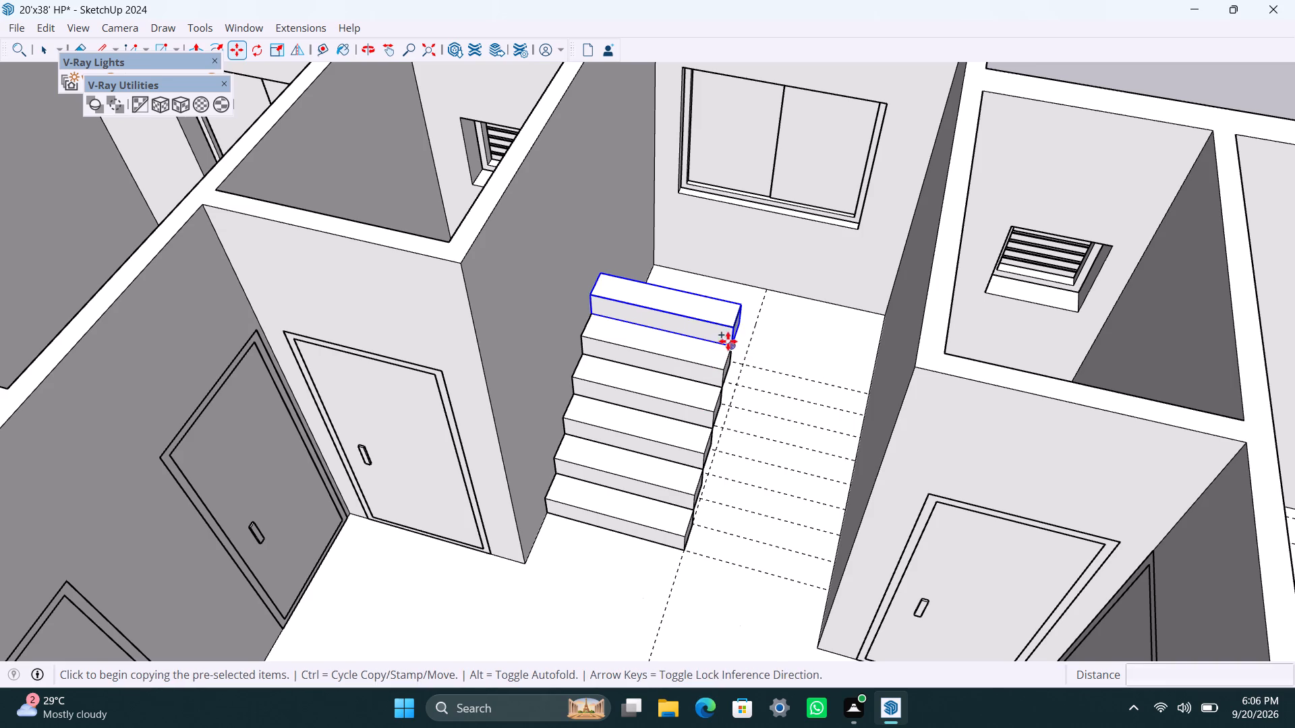
left_click(734, 301)
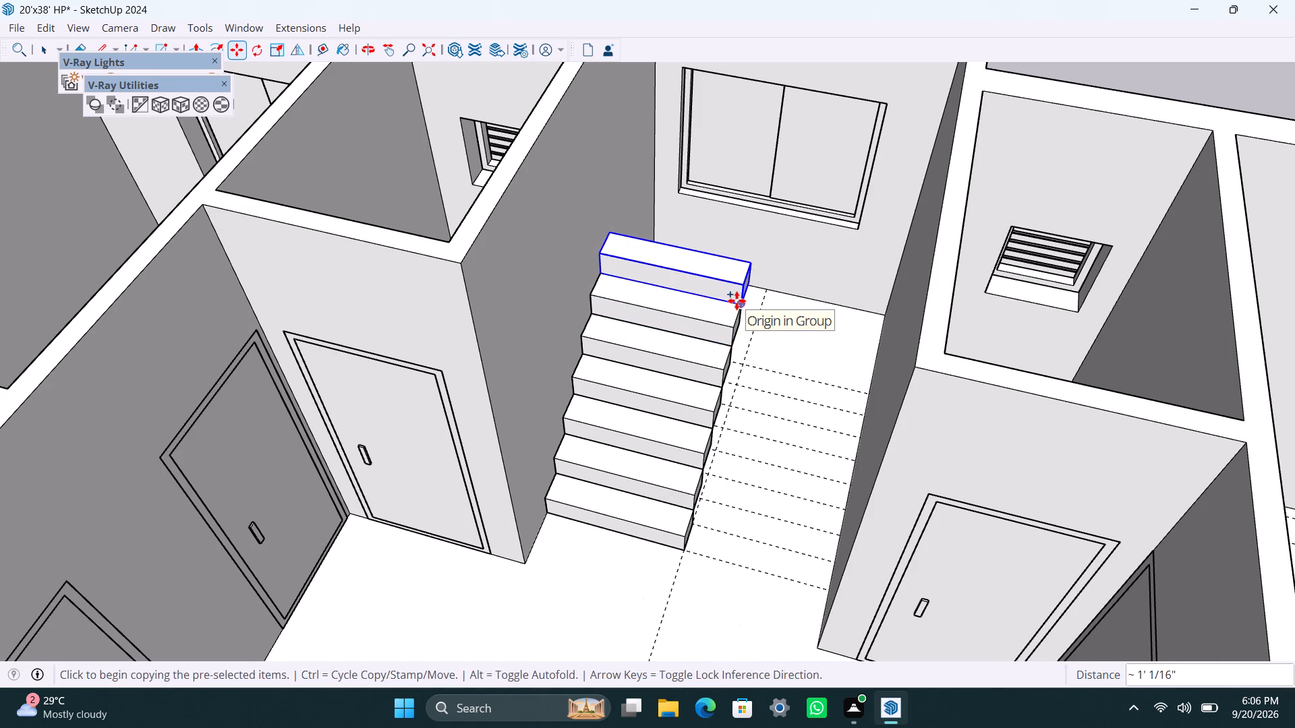
left_click(737, 301)
left_click(745, 266)
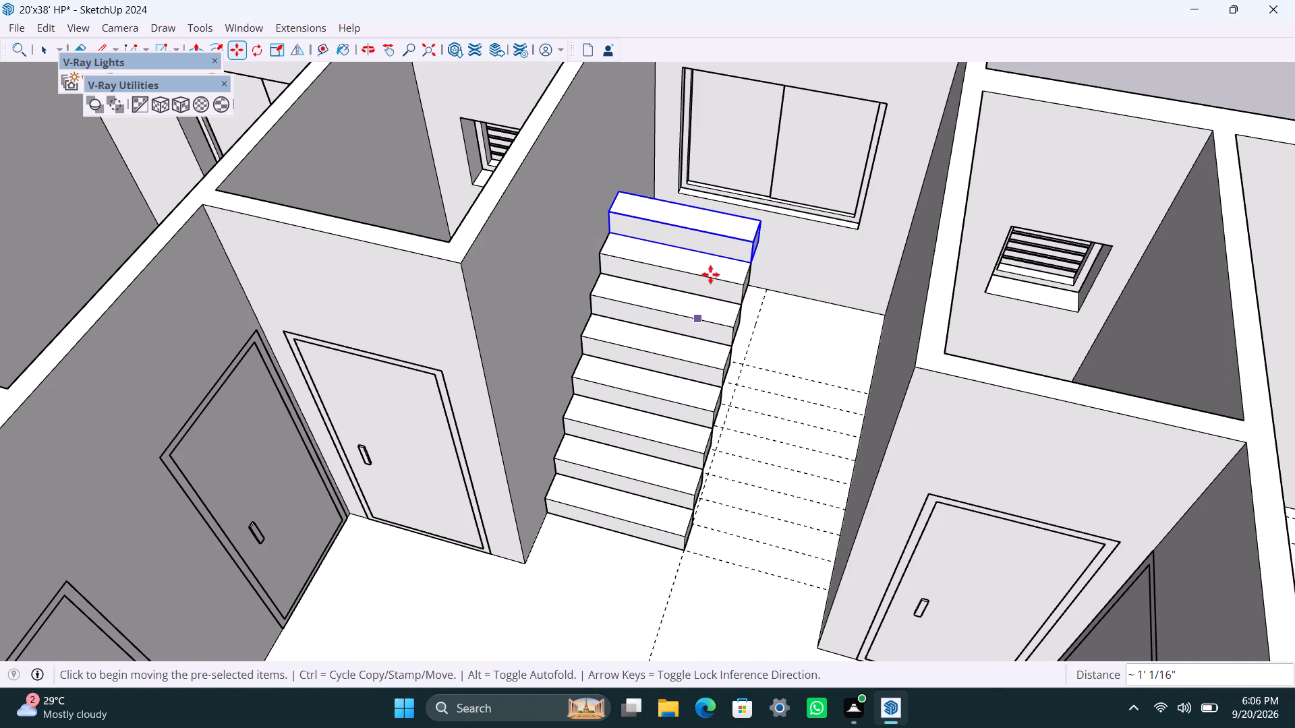
left_click(751, 257)
left_click(760, 225)
key("space")
Inside the ninth step's group, Push/Pull the back face 2'3" to the window wall to form a landing.
scroll(728, 365, "down", 3)
middle_click_drag(728, 373, 192, 467)
scroll(741, 411, "up", 5)
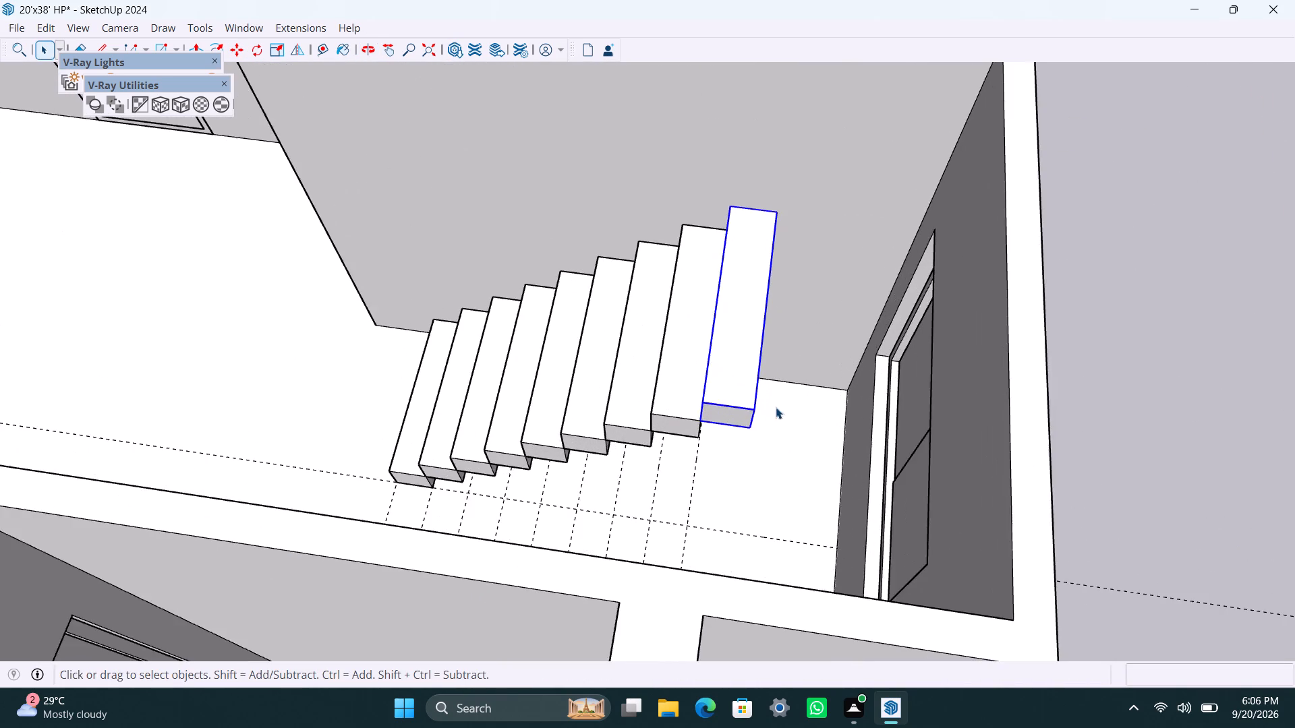
middle_click_drag(776, 407, 572, 391)
scroll(667, 435, "up", 6)
triple_click(674, 415)
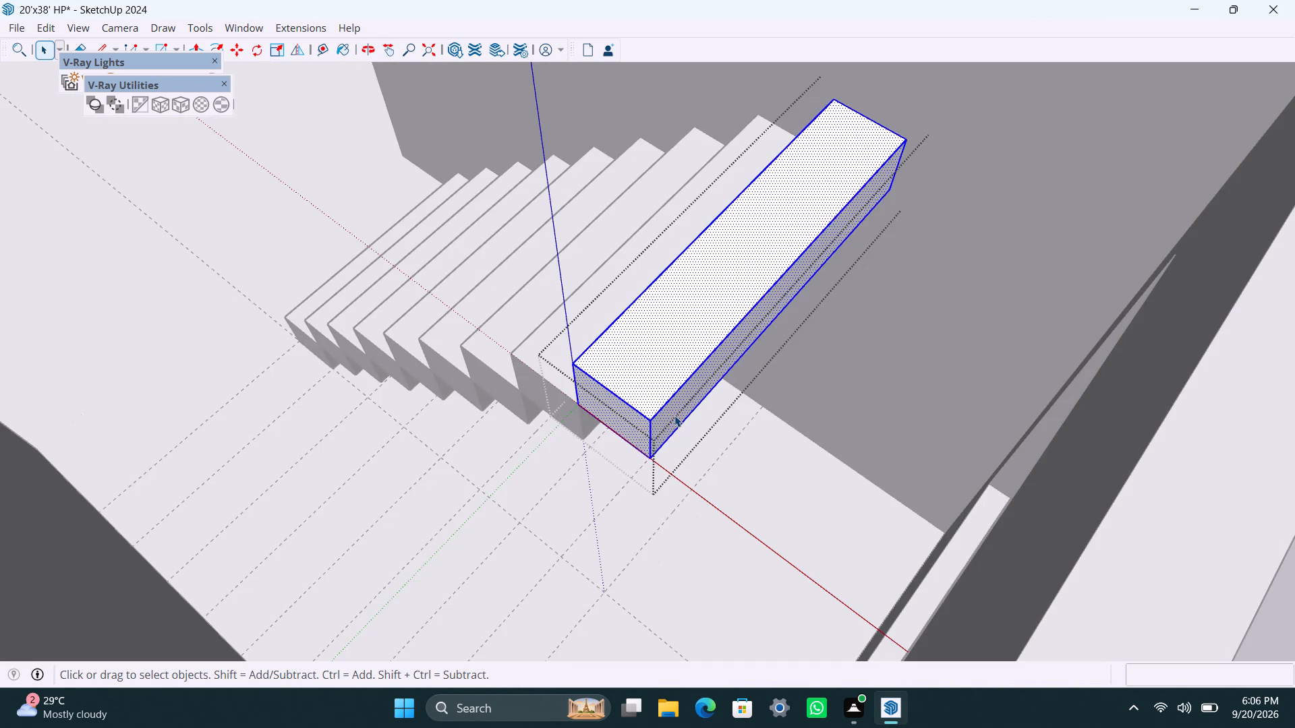
scroll(676, 415, "up", 3)
left_click(676, 415)
key("p")
left_click_drag(676, 415, 873, 574)
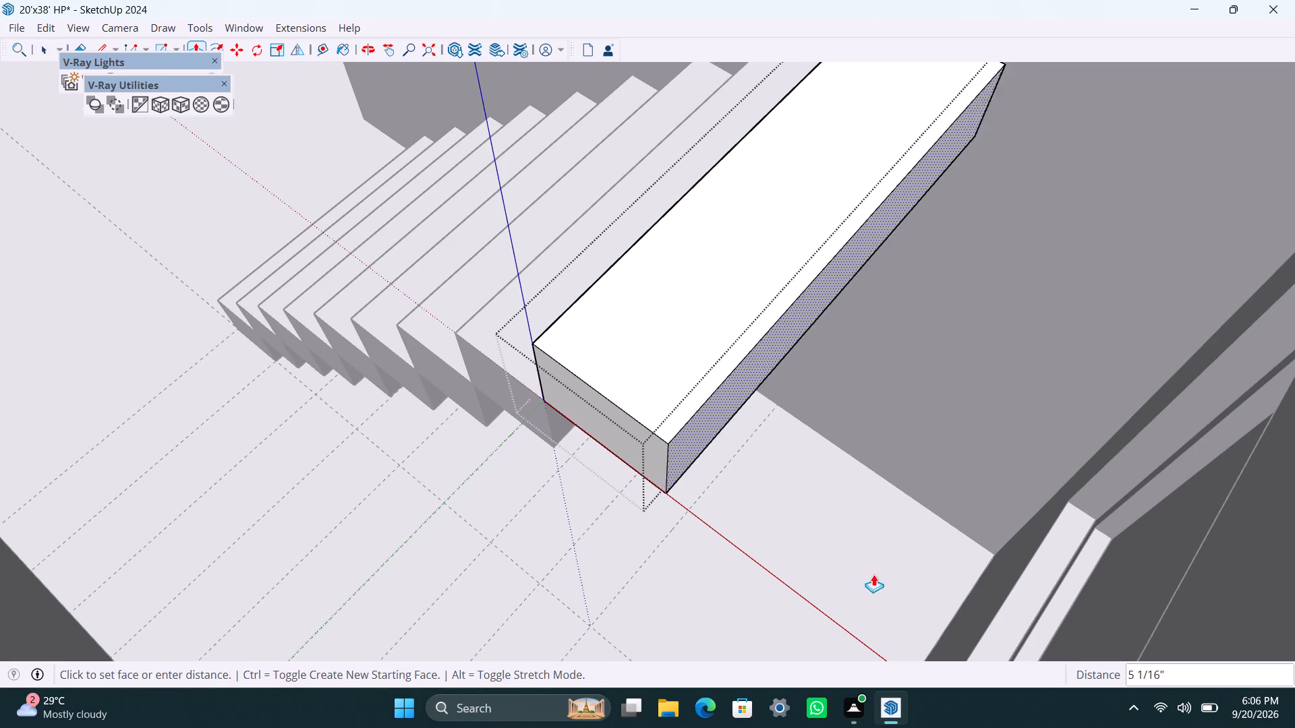
left_click_drag(873, 574, 1035, 446)
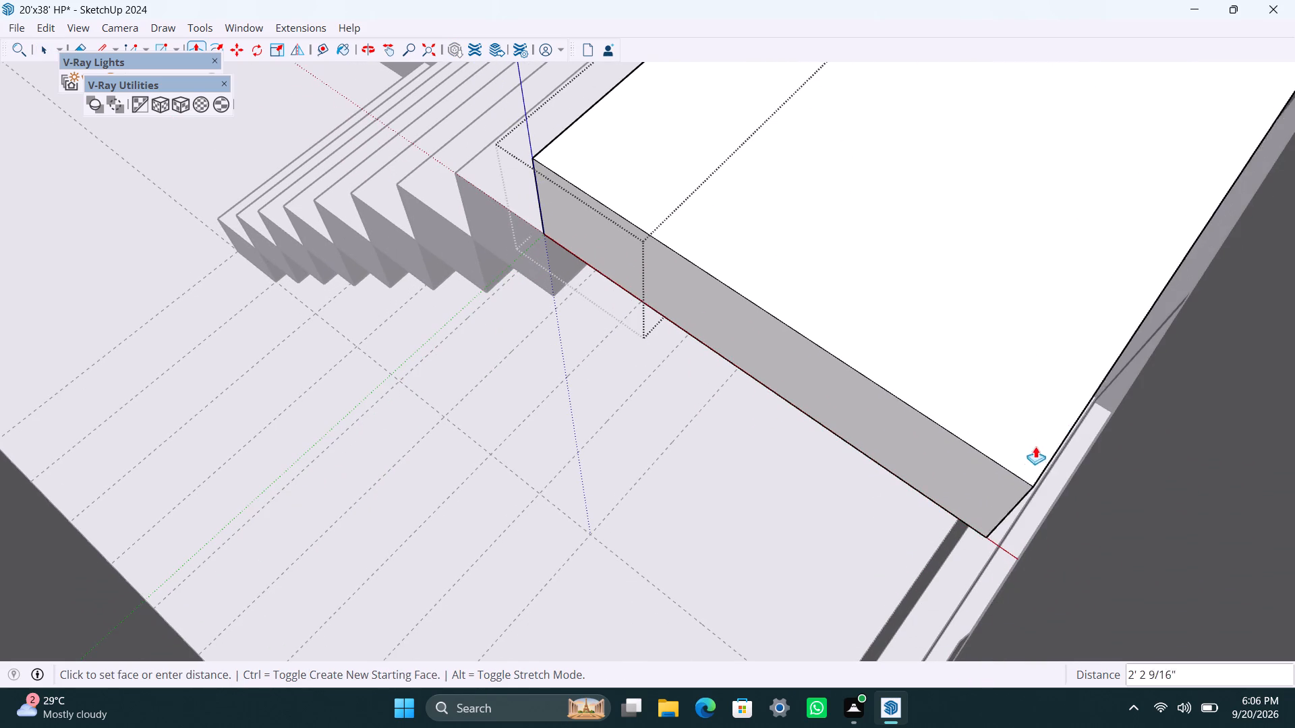
left_click_drag(1035, 446, 1266, 136)
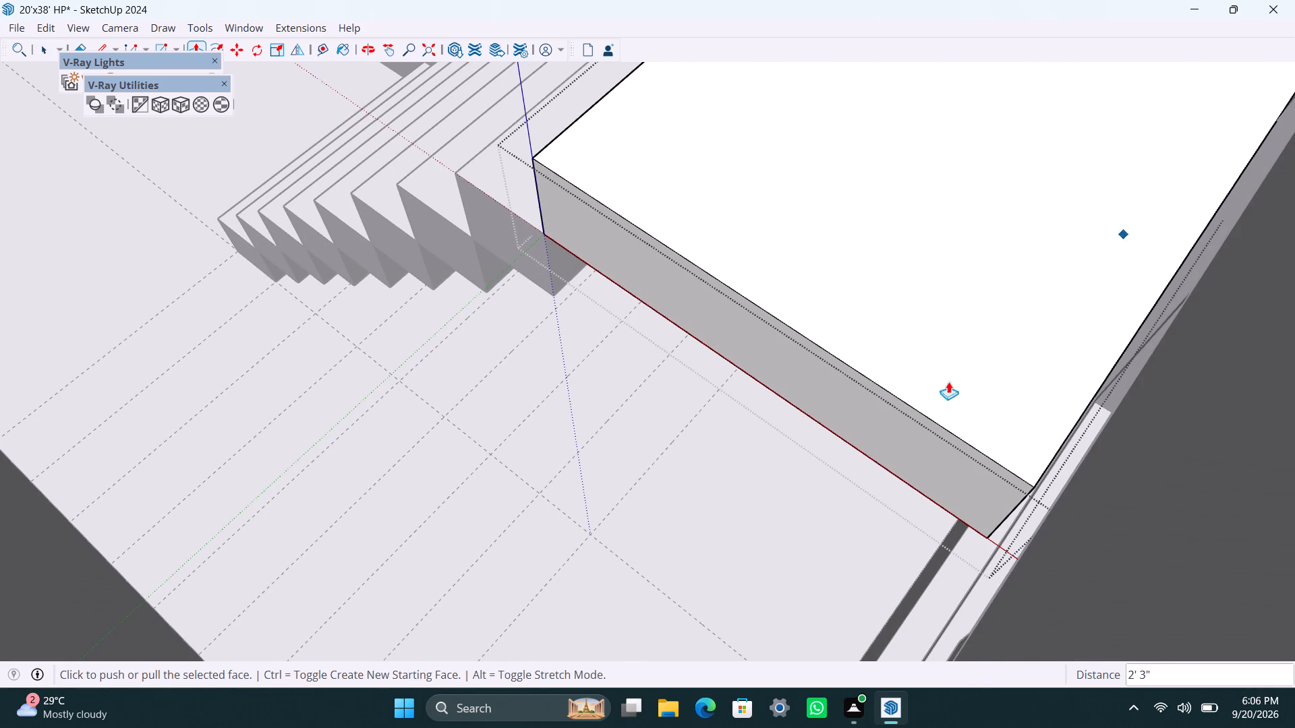
key("space")
left_click(911, 439)
Push/Pull the landing's open side face 3'6" across to the opposite side wall, and leave the group.
scroll(902, 452, "down", 8)
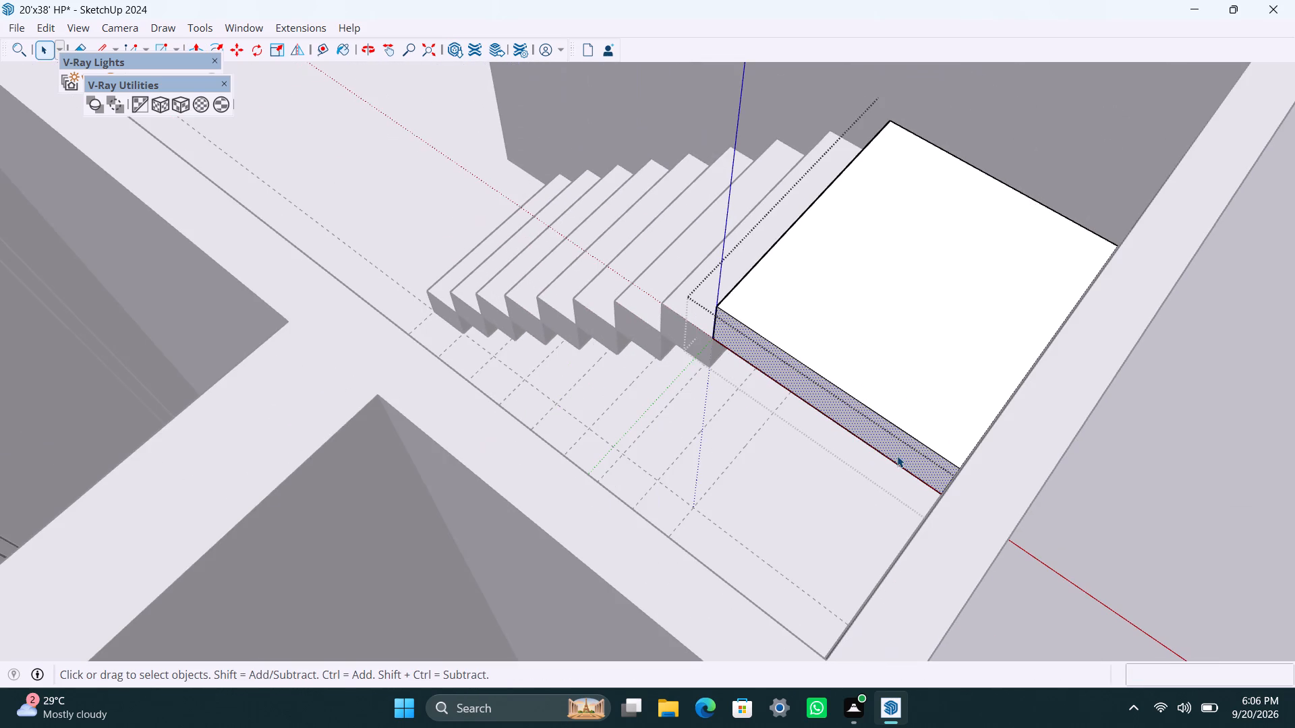
scroll(831, 464, "down", 3)
middle_click_drag(727, 491, 413, 561)
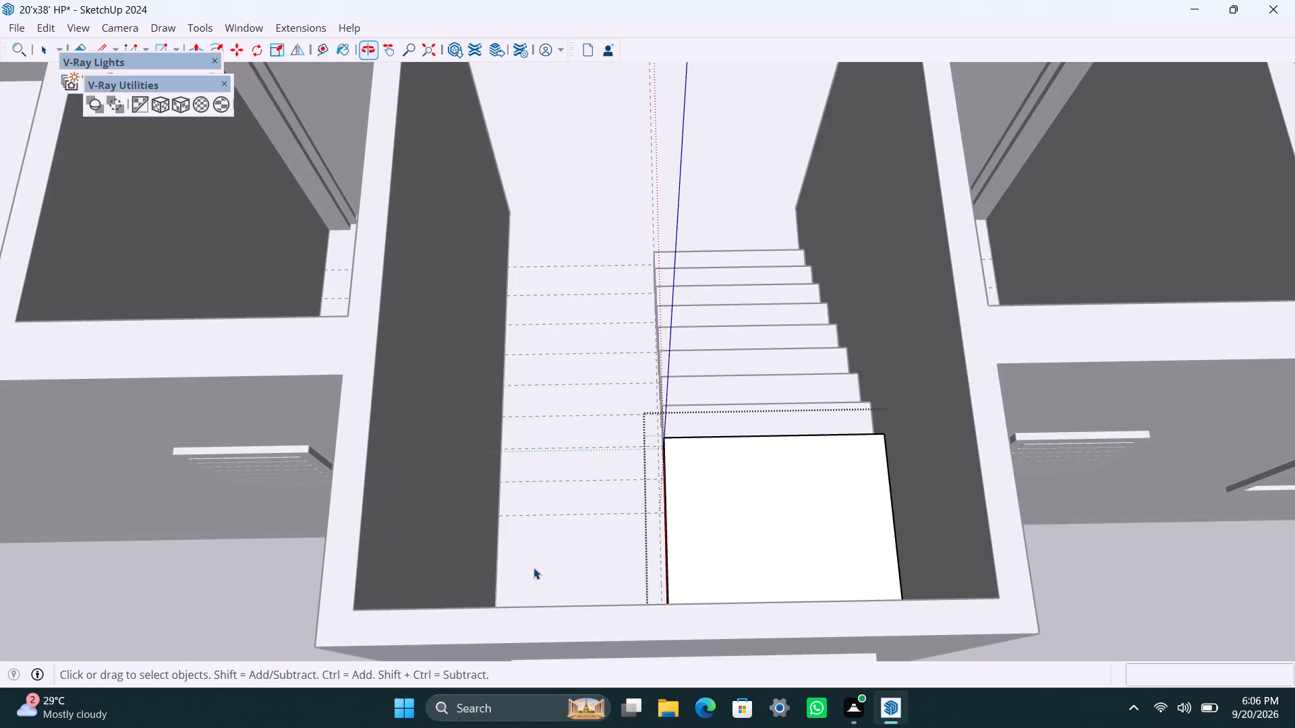
scroll(538, 568, "up", 2)
middle_click_drag(588, 579, 1178, 634)
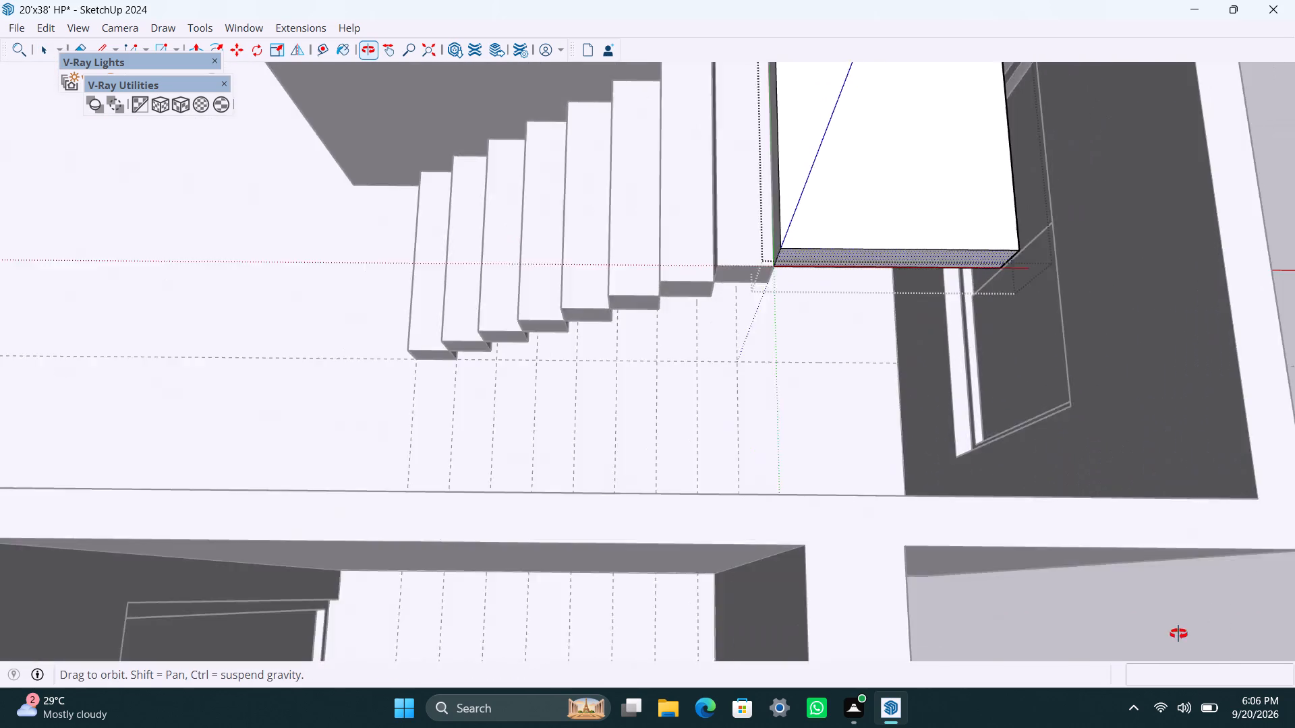
middle_click_drag(1178, 634, 1294, 653)
scroll(734, 386, "up", 2)
middle_click(701, 446)
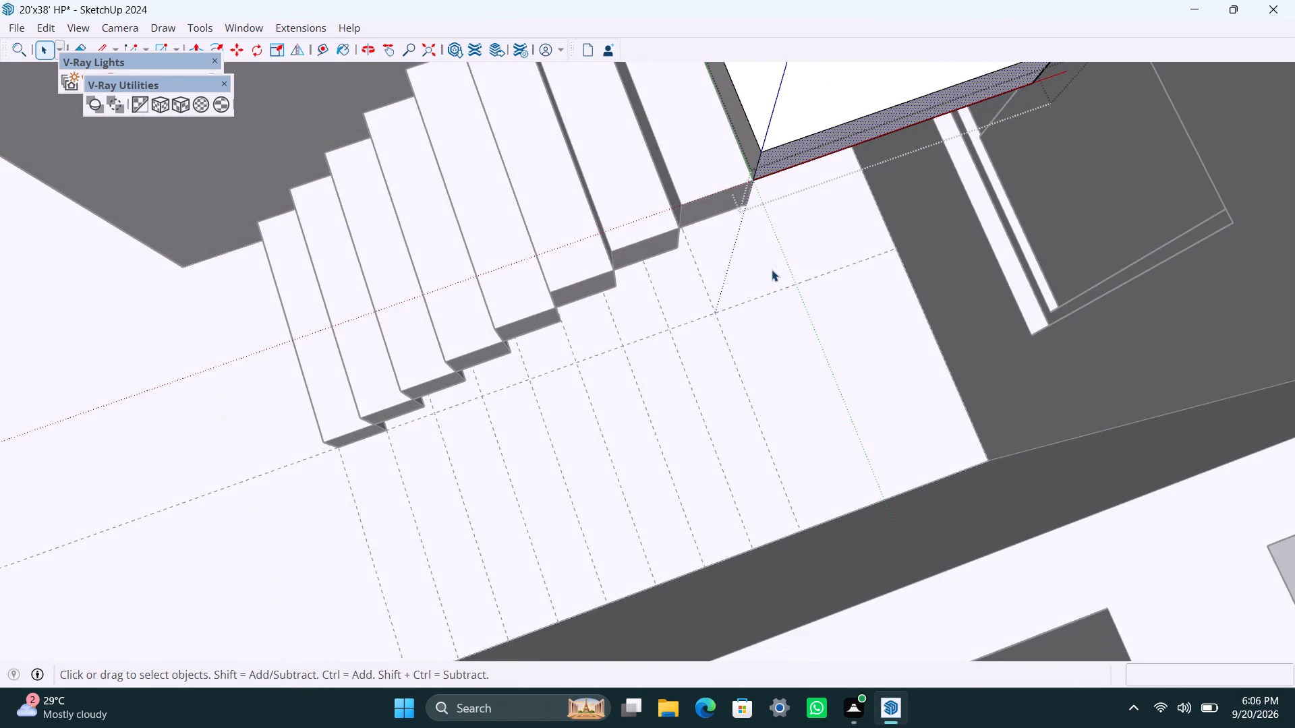
key("p")
left_click_drag(793, 160, 904, 530)
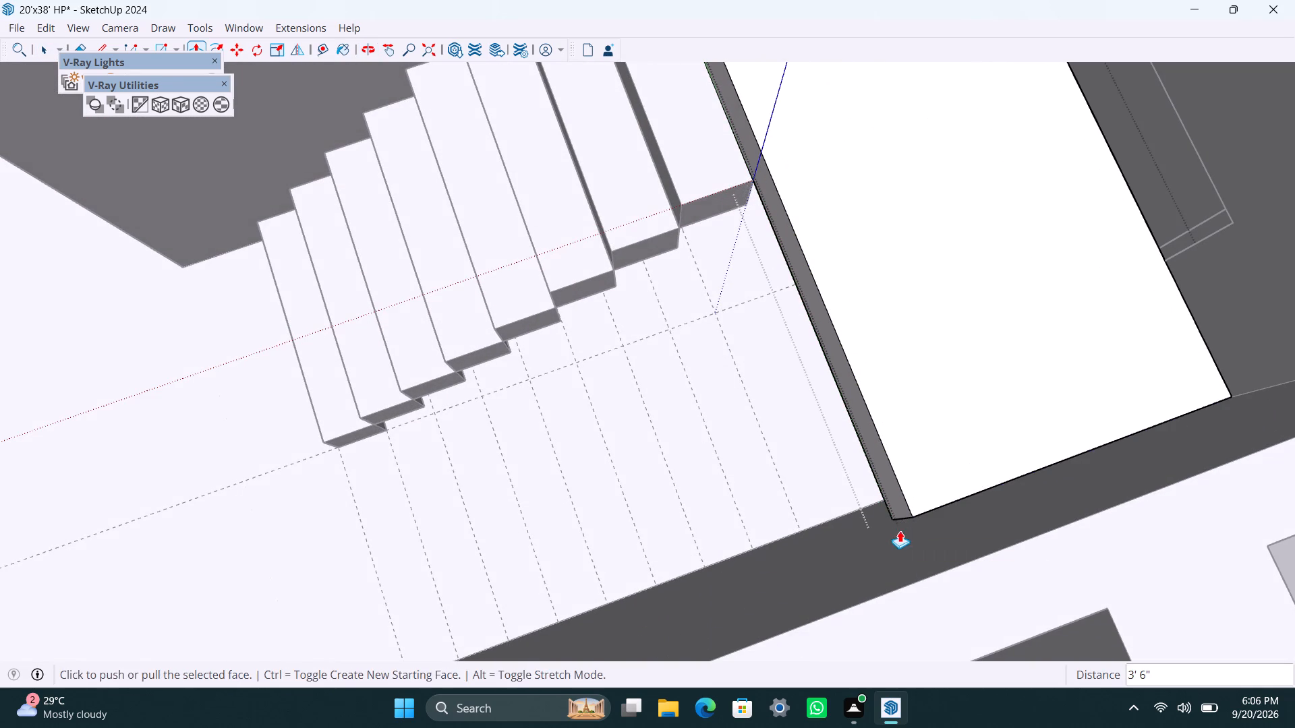
key("space")
scroll(635, 421, "down", 8)
left_click(944, 291)
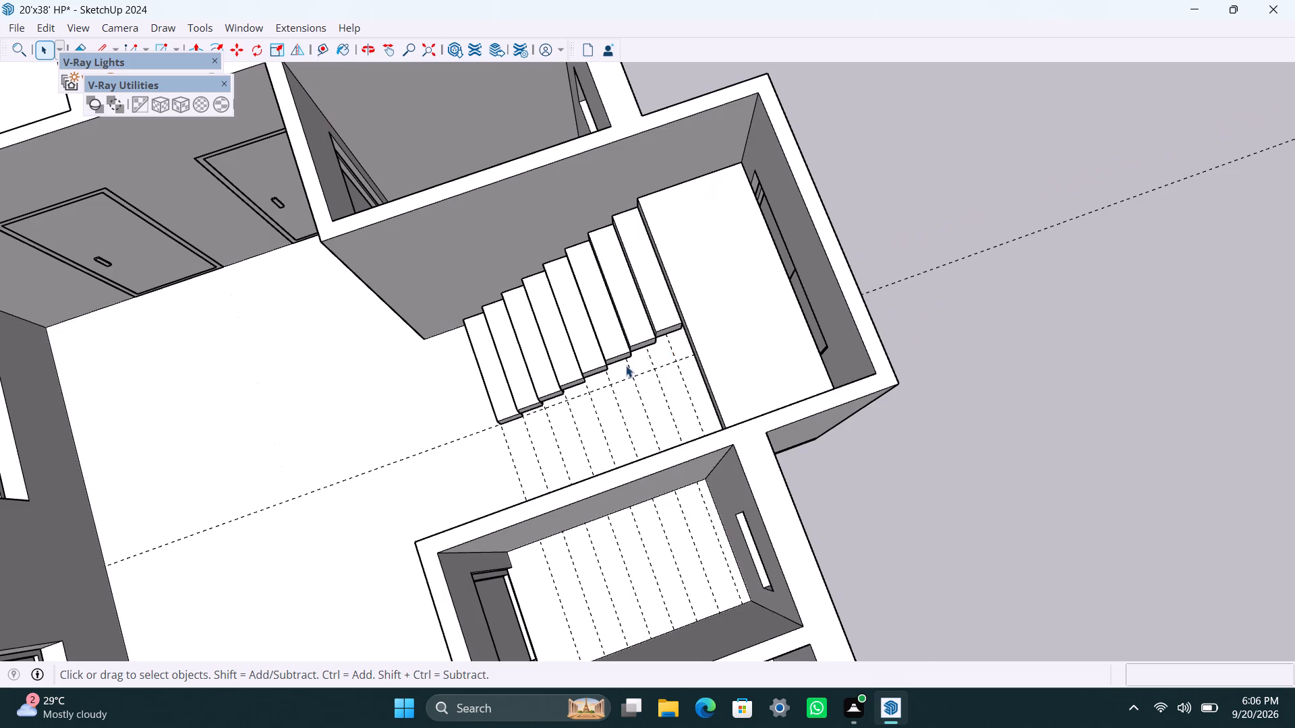
Move the step just below the landing about 3'9 1/2" sideways along the landing's front edge, into the empty half of the bay.
scroll(586, 409, "up", 2)
middle_click_drag(444, 409, 734, 475)
scroll(609, 514, "up", 2)
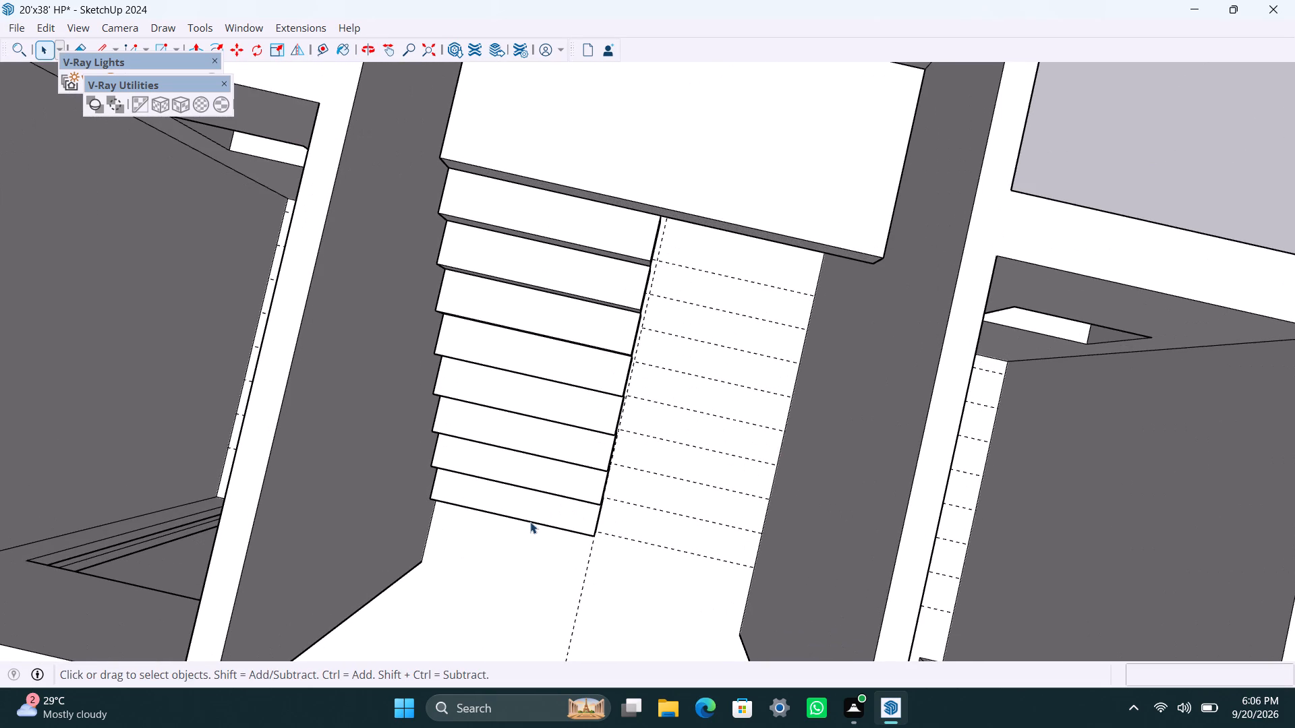
left_click(622, 229)
scroll(621, 241, "up", 2)
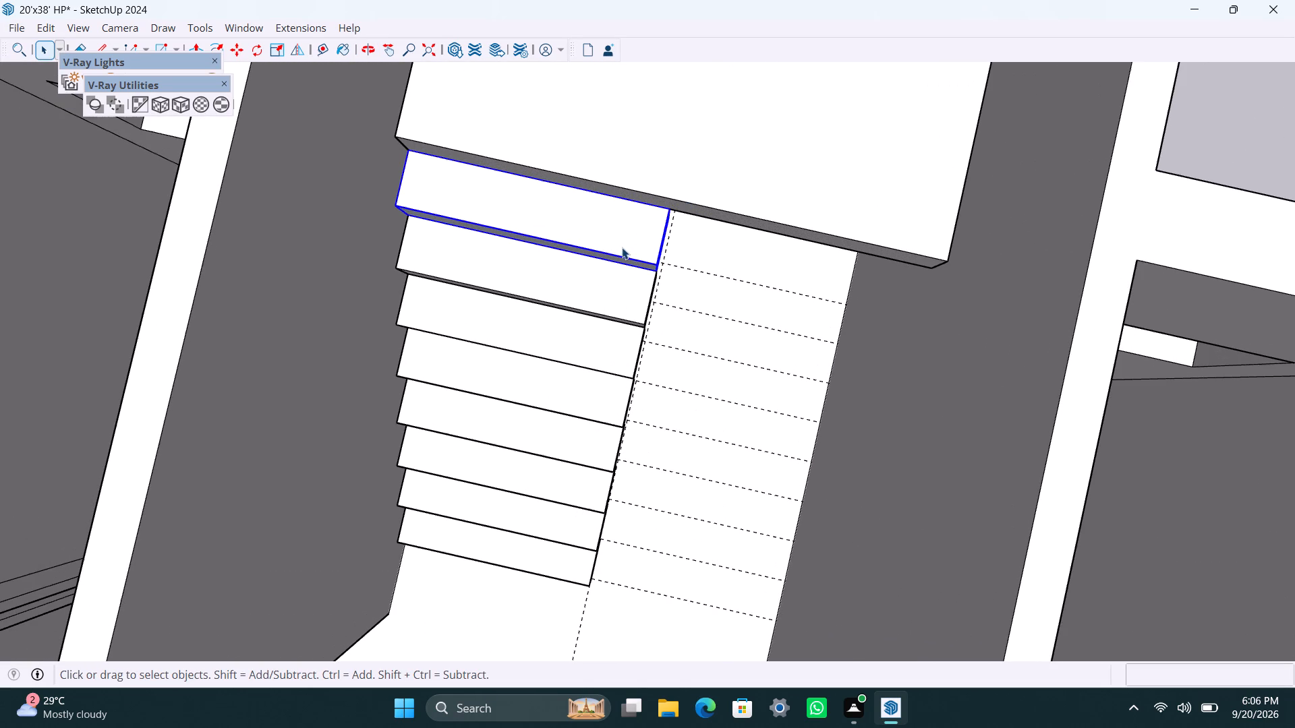
key("m")
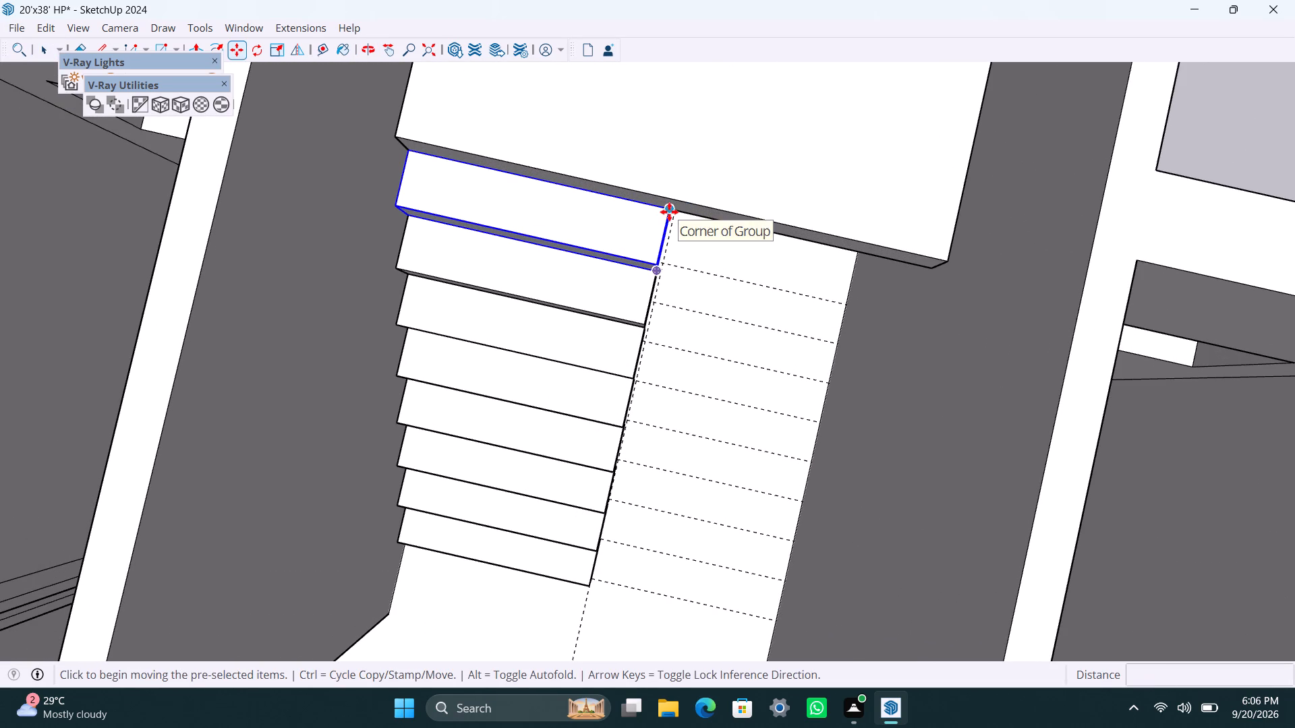
left_click(669, 212)
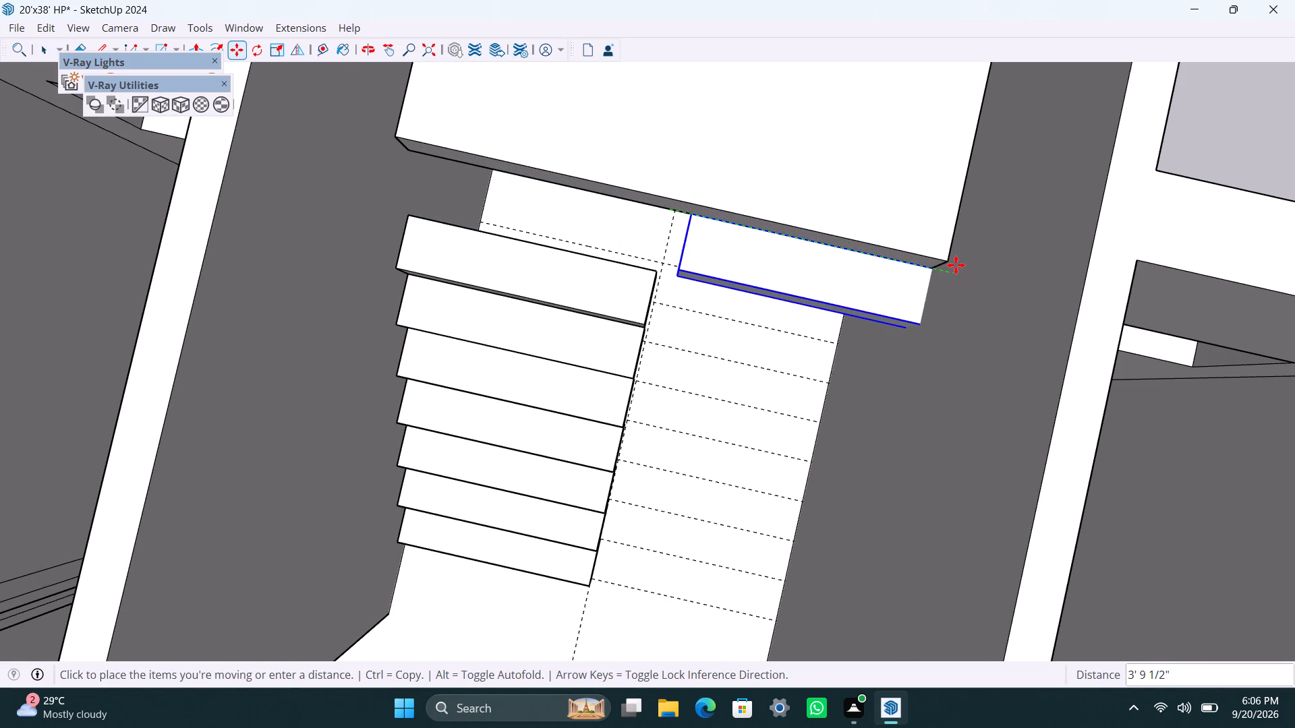
left_click(956, 265)
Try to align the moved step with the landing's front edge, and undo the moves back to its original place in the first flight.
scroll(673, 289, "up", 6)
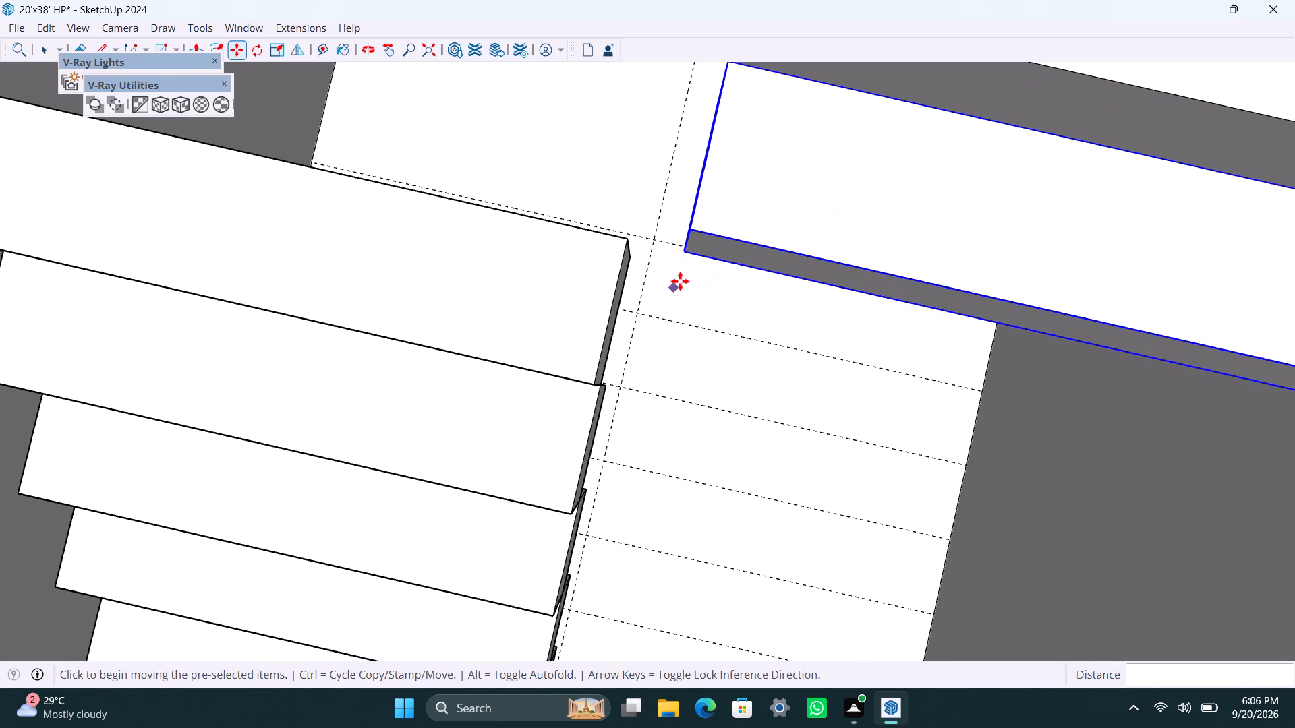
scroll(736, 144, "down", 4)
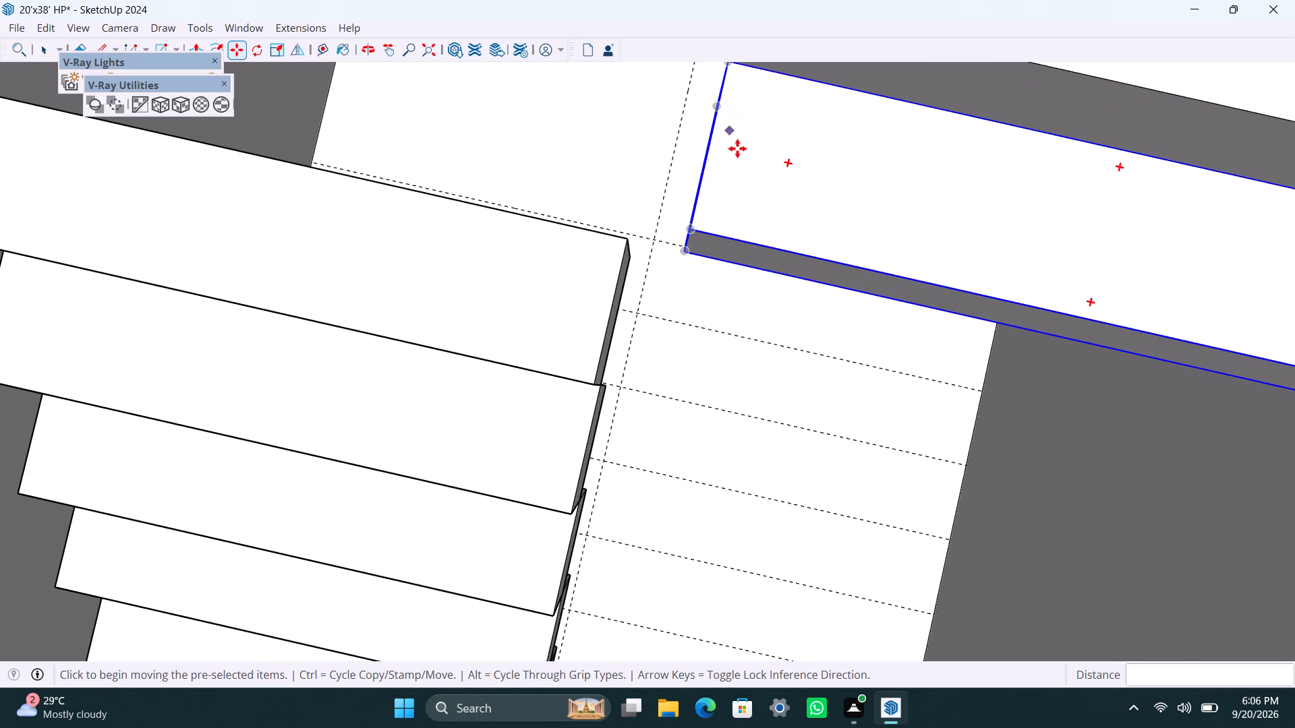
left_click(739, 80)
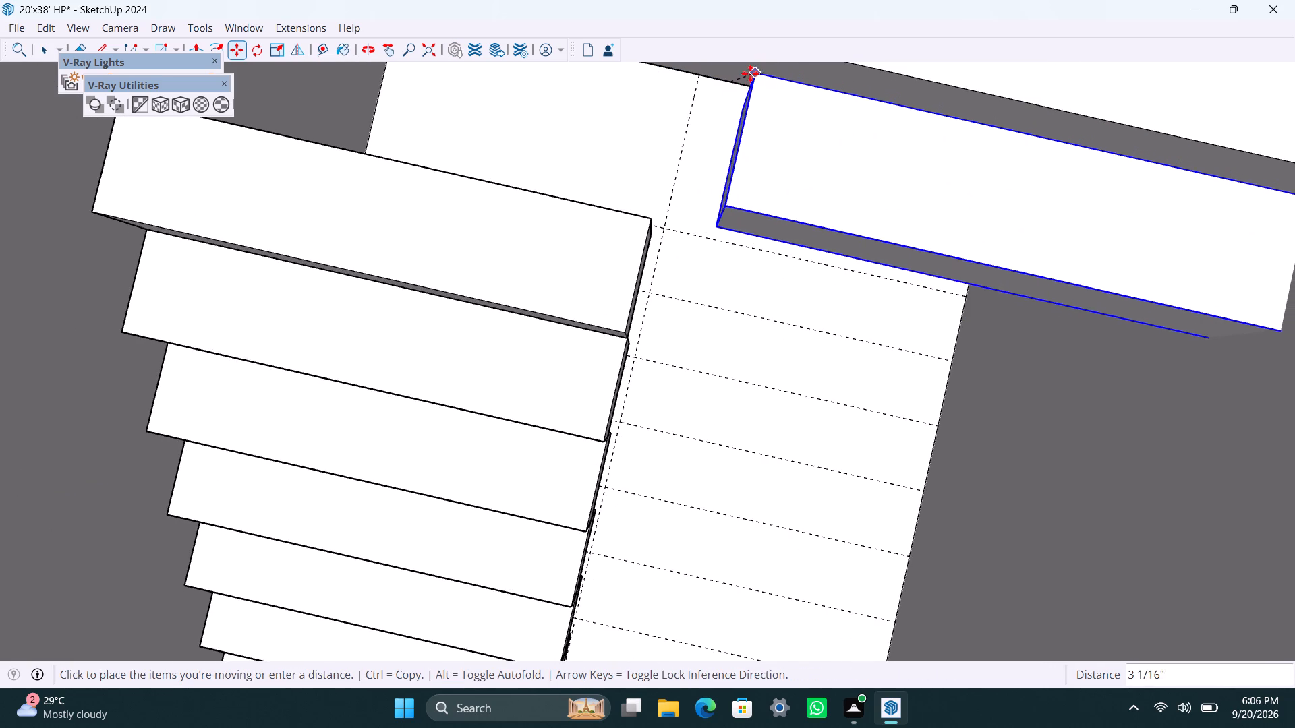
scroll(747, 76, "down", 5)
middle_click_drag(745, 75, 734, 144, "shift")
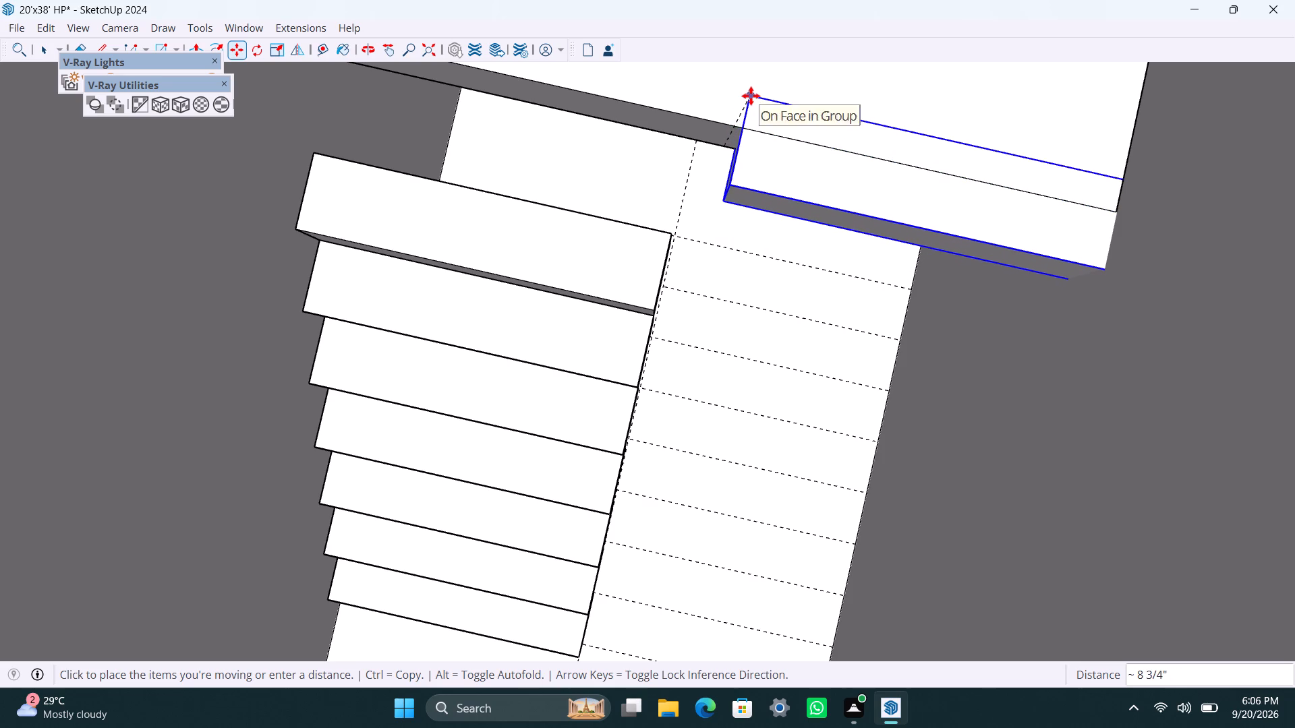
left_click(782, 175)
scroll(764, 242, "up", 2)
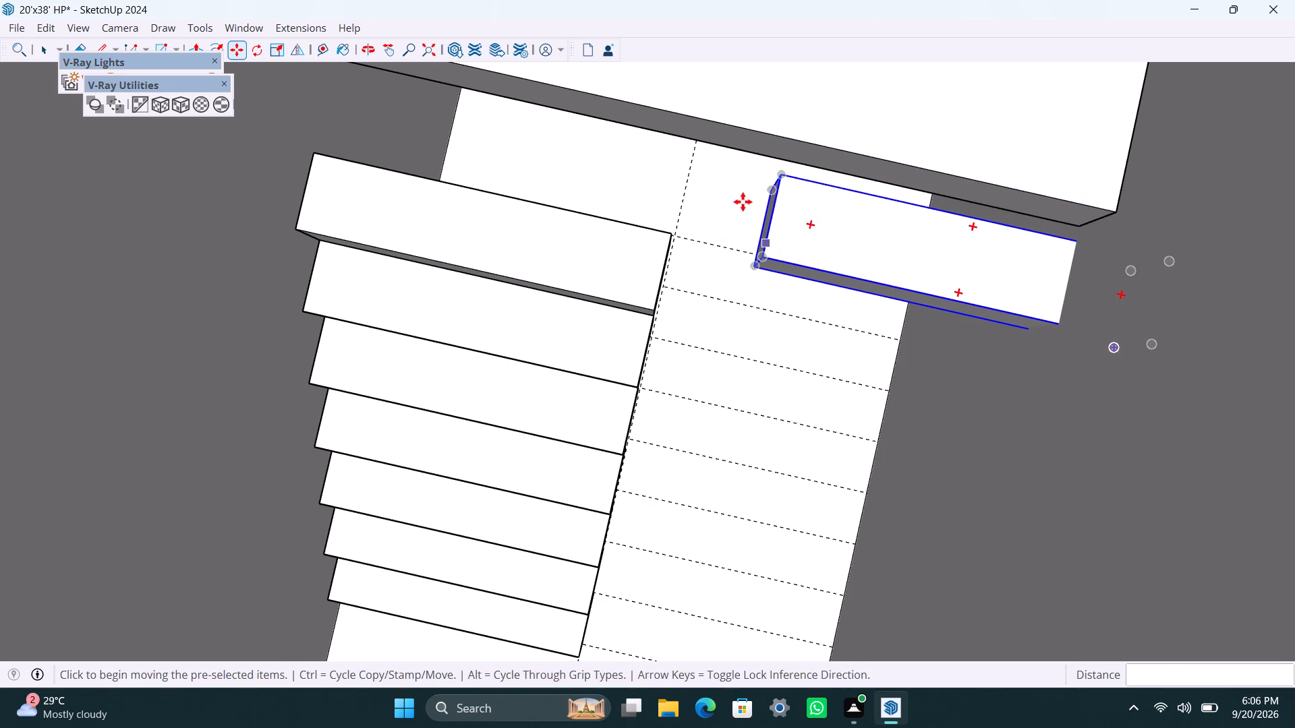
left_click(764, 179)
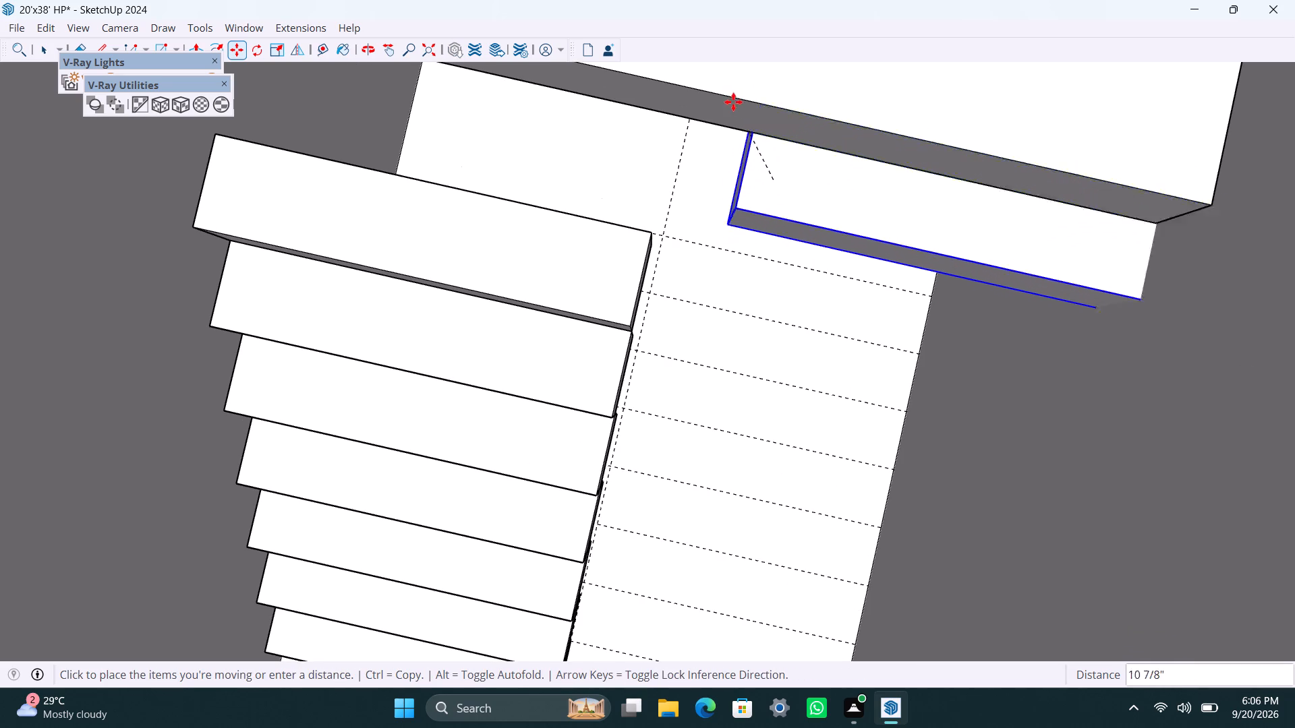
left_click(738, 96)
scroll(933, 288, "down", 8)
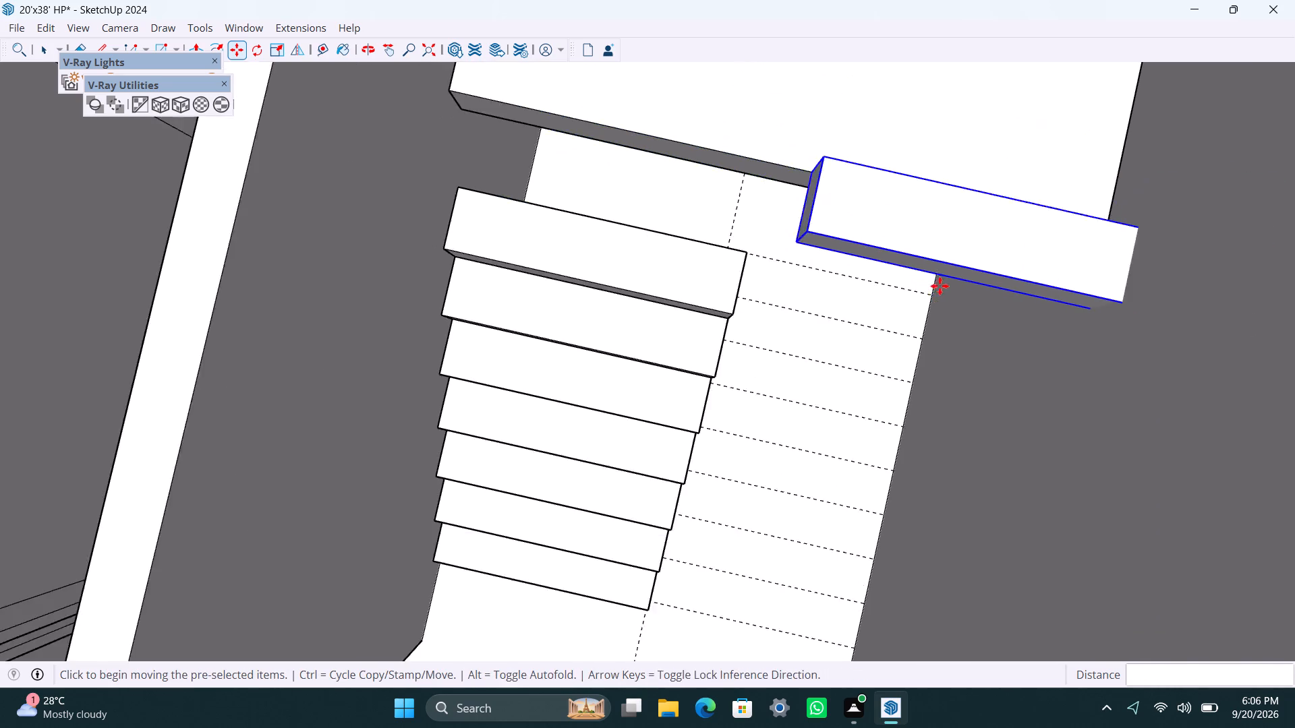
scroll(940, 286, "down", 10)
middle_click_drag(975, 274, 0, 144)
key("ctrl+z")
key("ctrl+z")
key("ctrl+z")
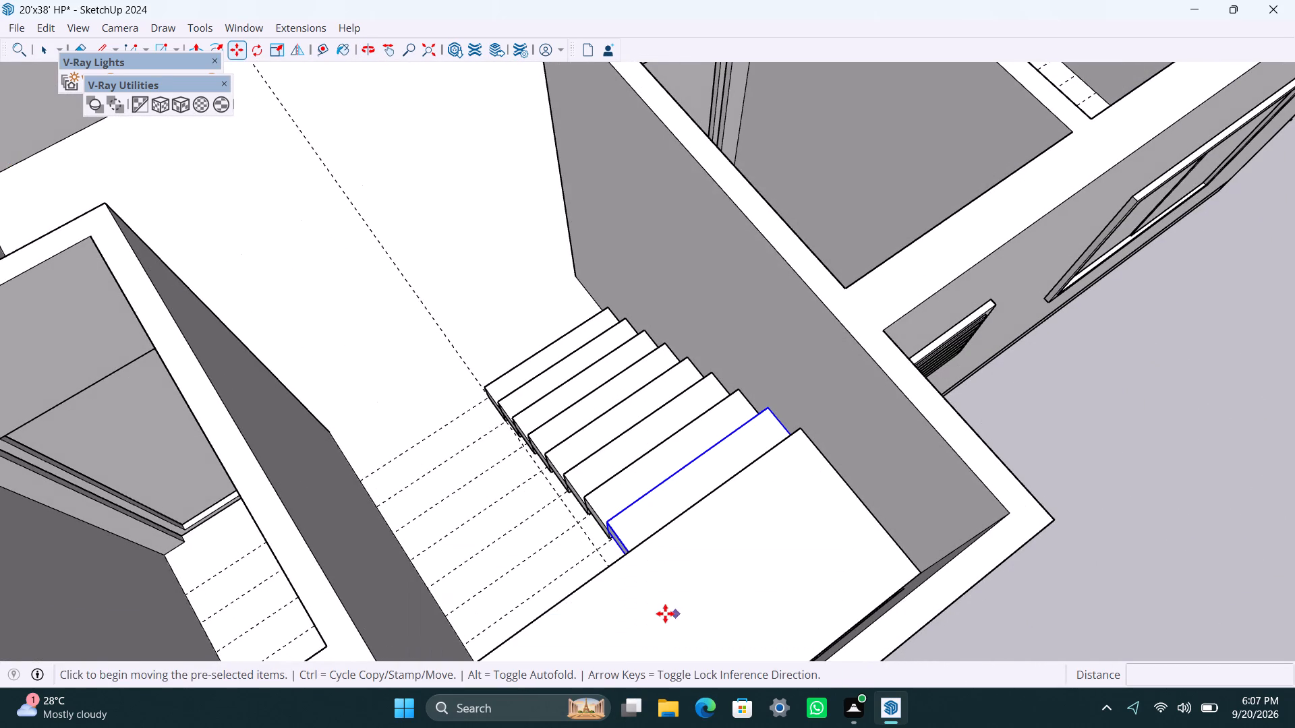
Copy the step just below the landing into the empty half of the bay, and seat it on the landing's front corner at the side wall.
left_click(607, 538)
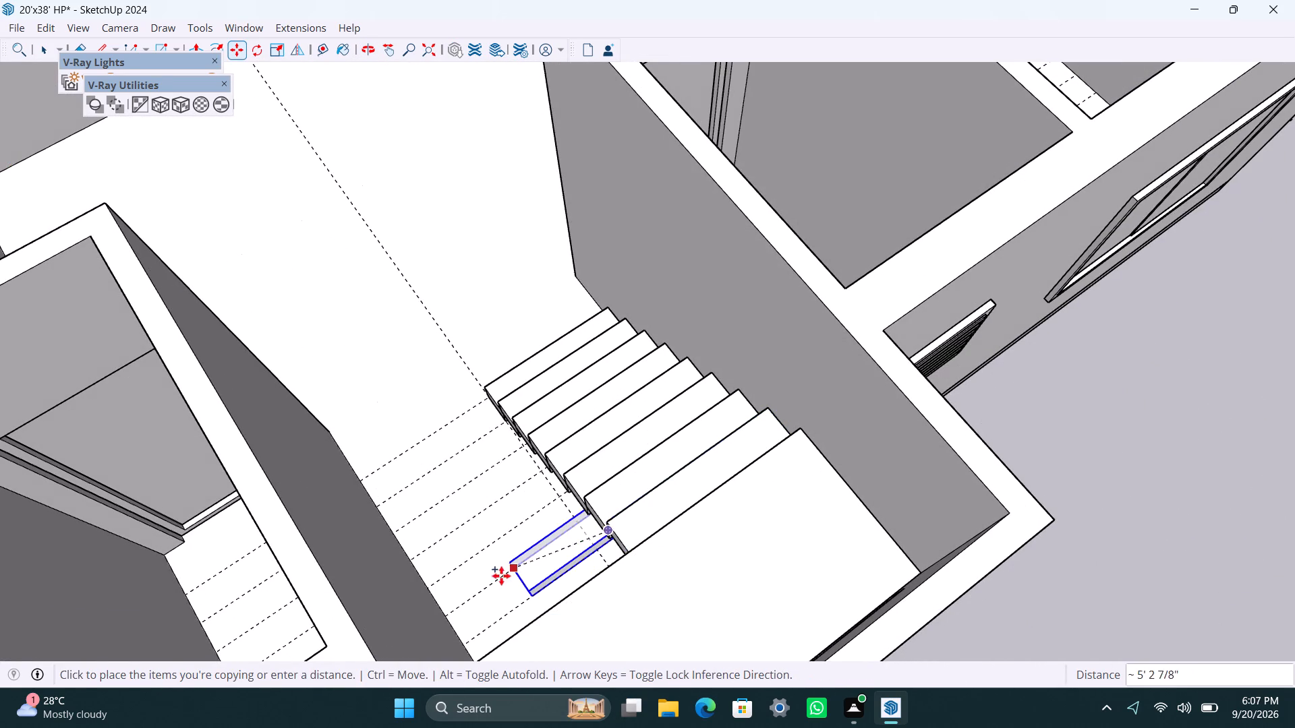
left_click(393, 619)
scroll(562, 596, "up", 2)
middle_click_drag(596, 609, 515, 601)
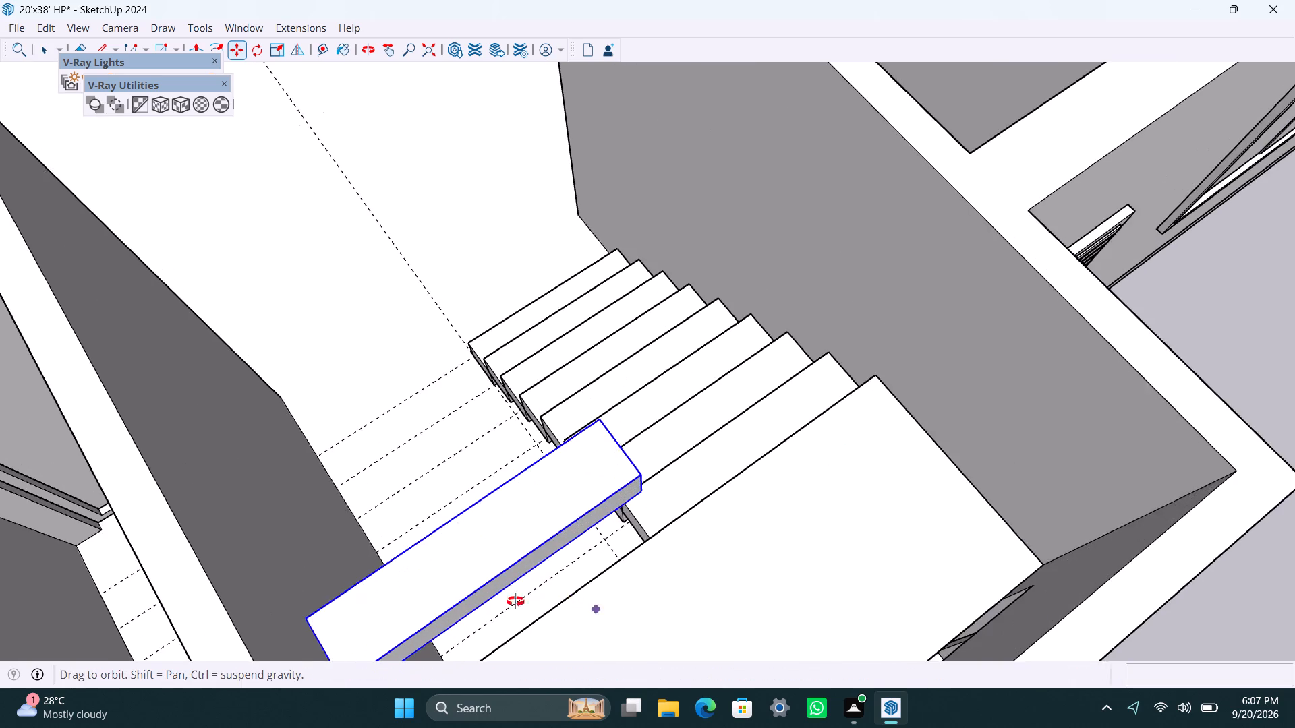
middle_click_drag(515, 601, 375, 580)
left_click(176, 433)
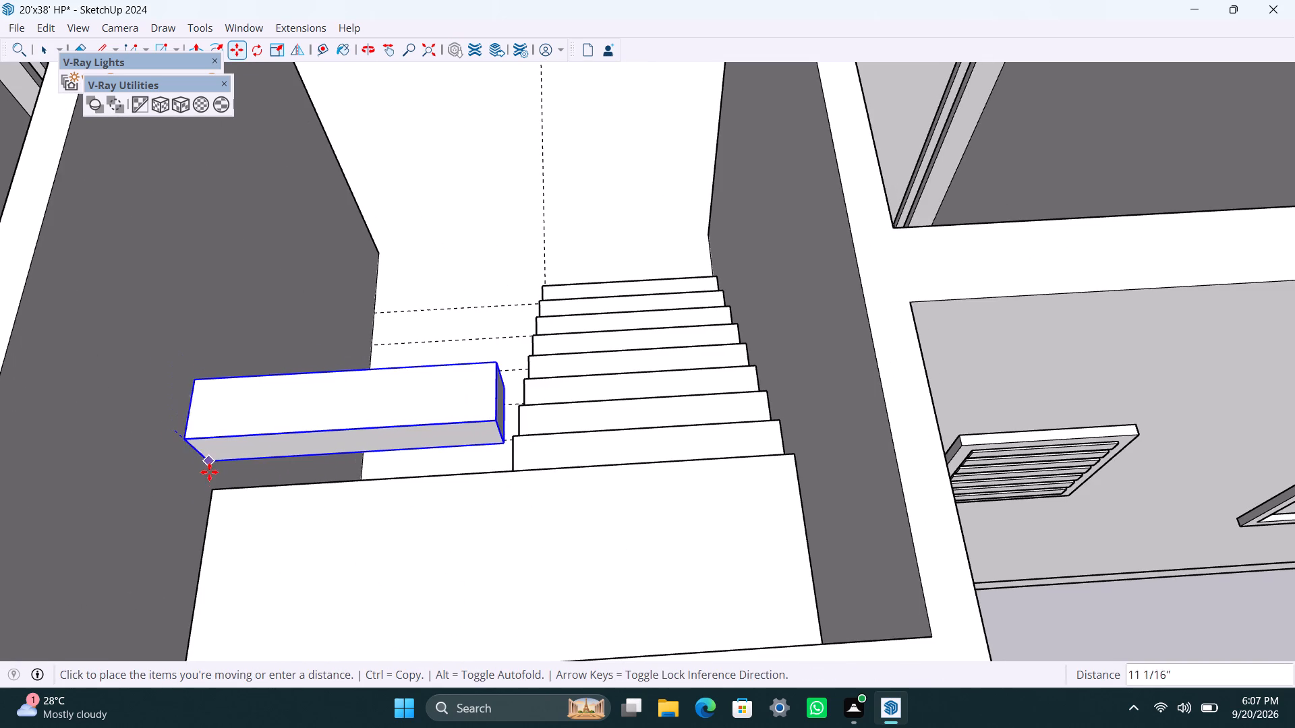
left_click(210, 490)
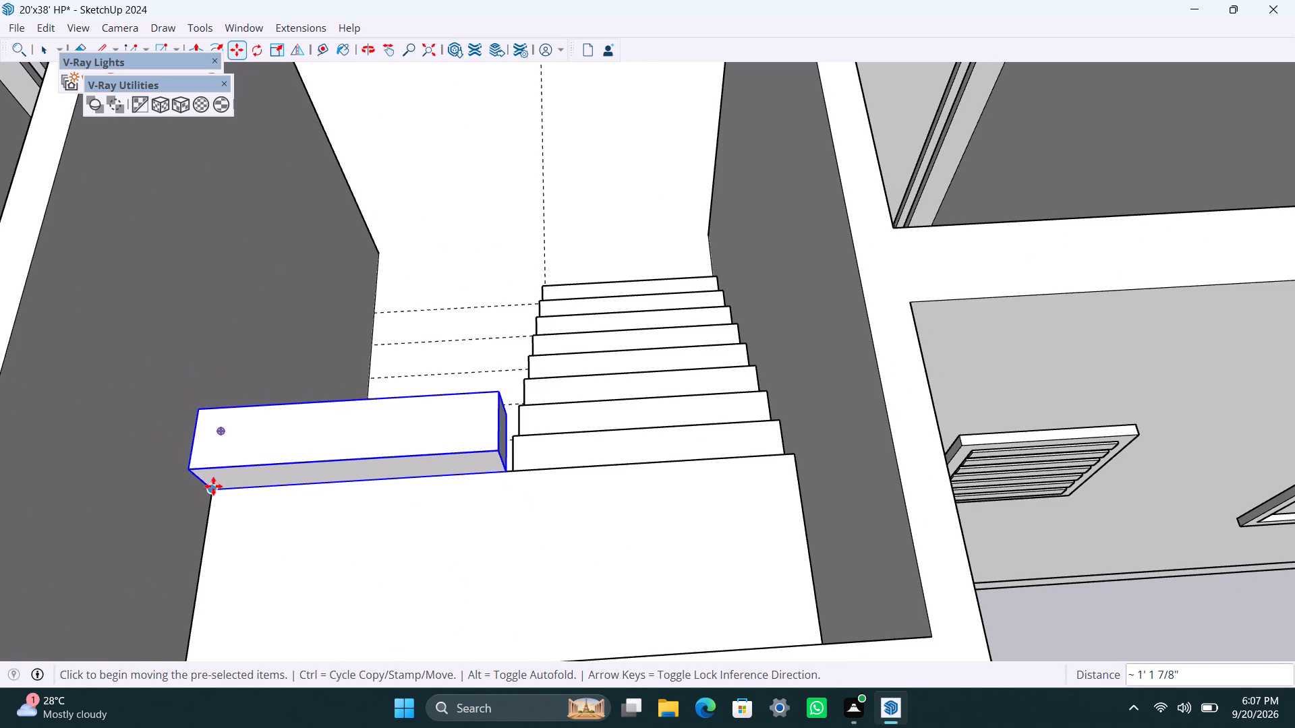
Add five more stacked copies of this step, each from the previous one's upper corner, making a six-step second flight, and clear the selection.
left_click(212, 485)
left_click(195, 409)
left_click(195, 408)
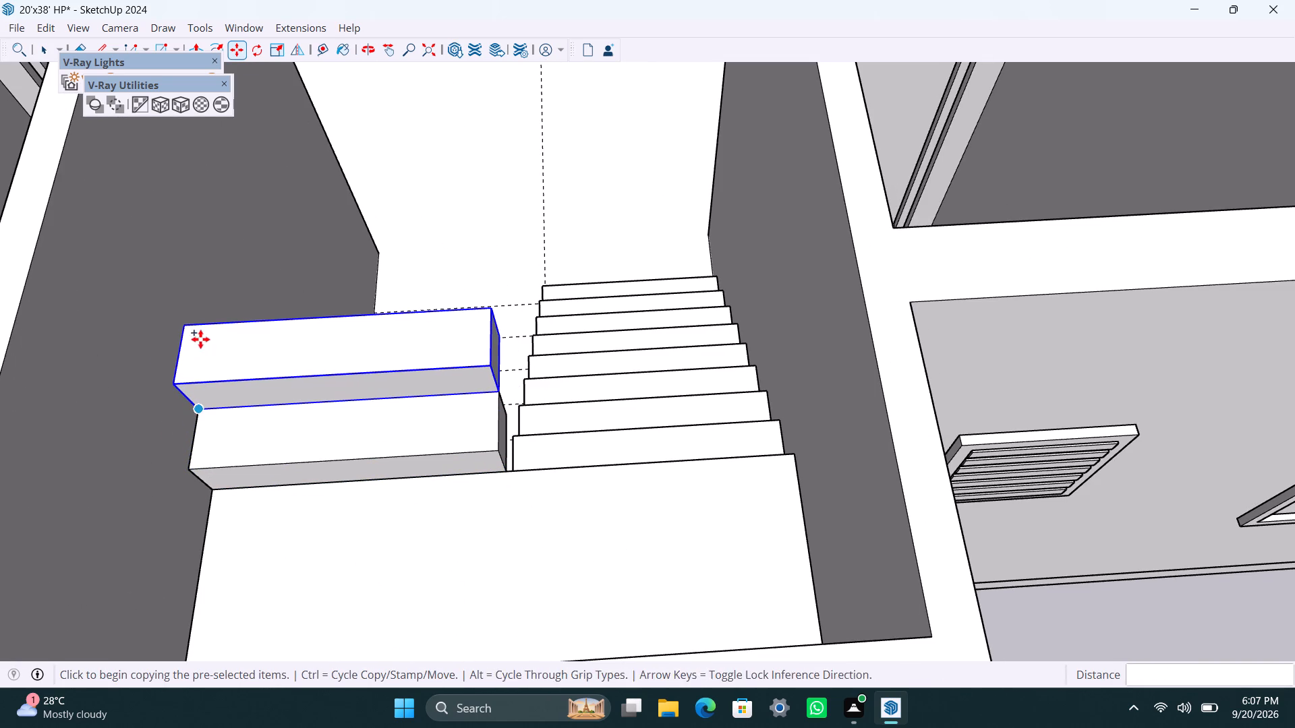
left_click(198, 407)
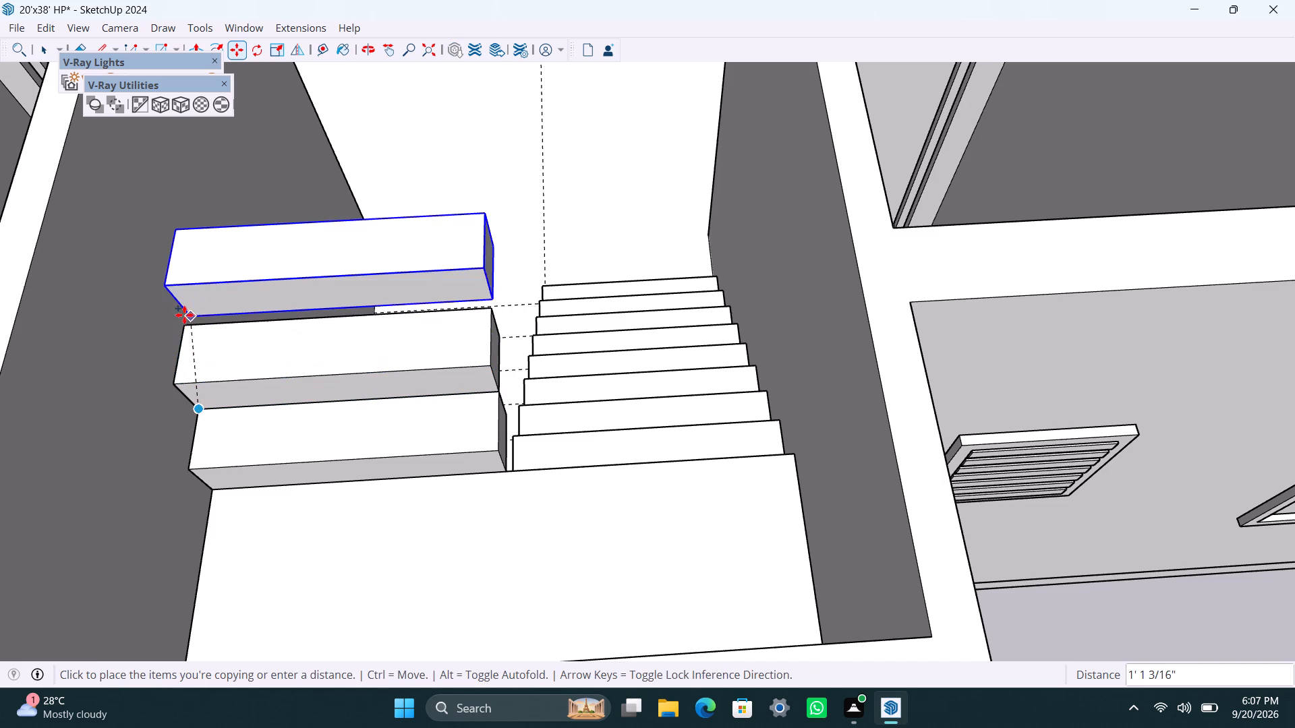
left_click(183, 326)
left_click(183, 326)
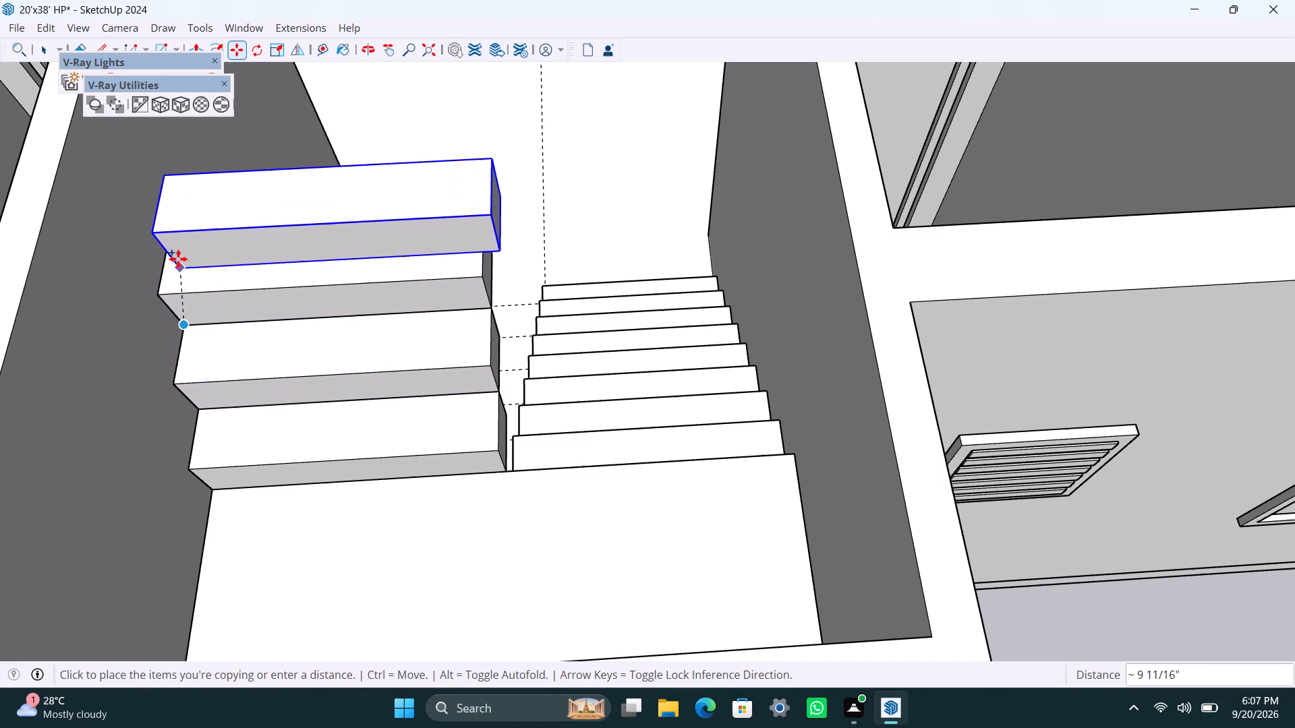
left_click(167, 241)
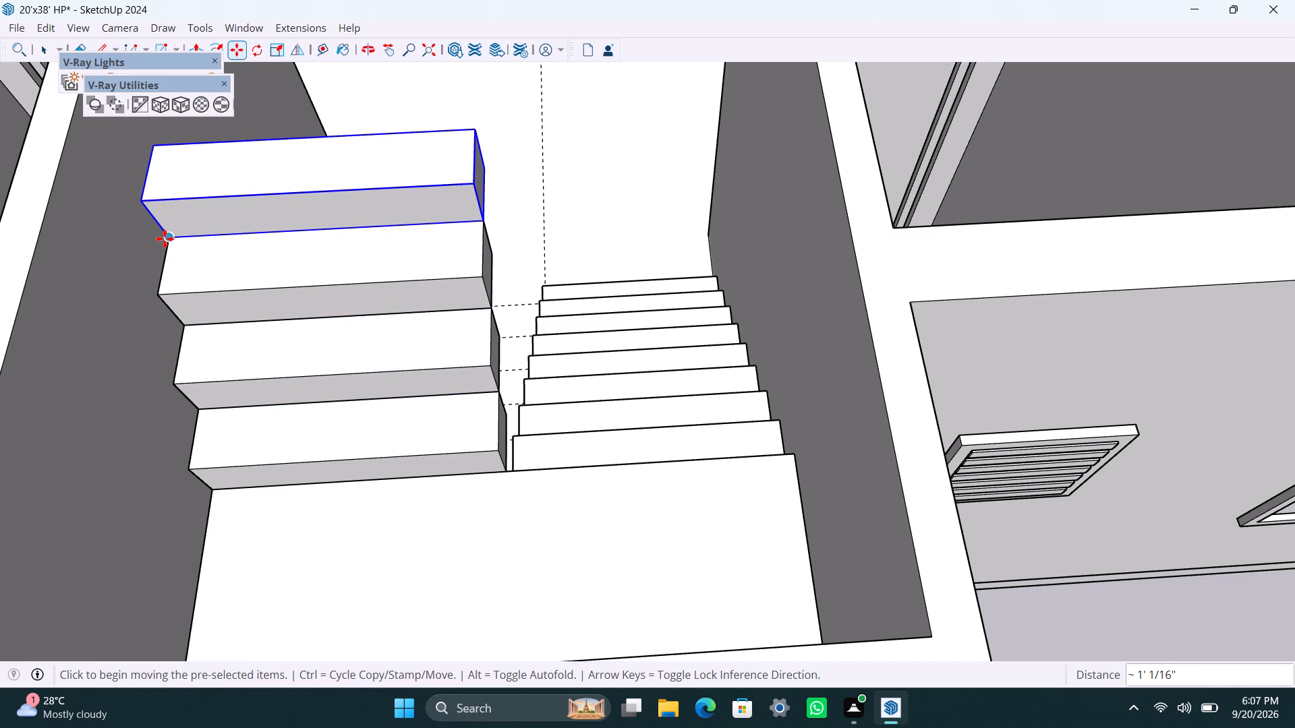
left_click(165, 239, "ctrl")
left_click(150, 150)
scroll(206, 255, "down", 2)
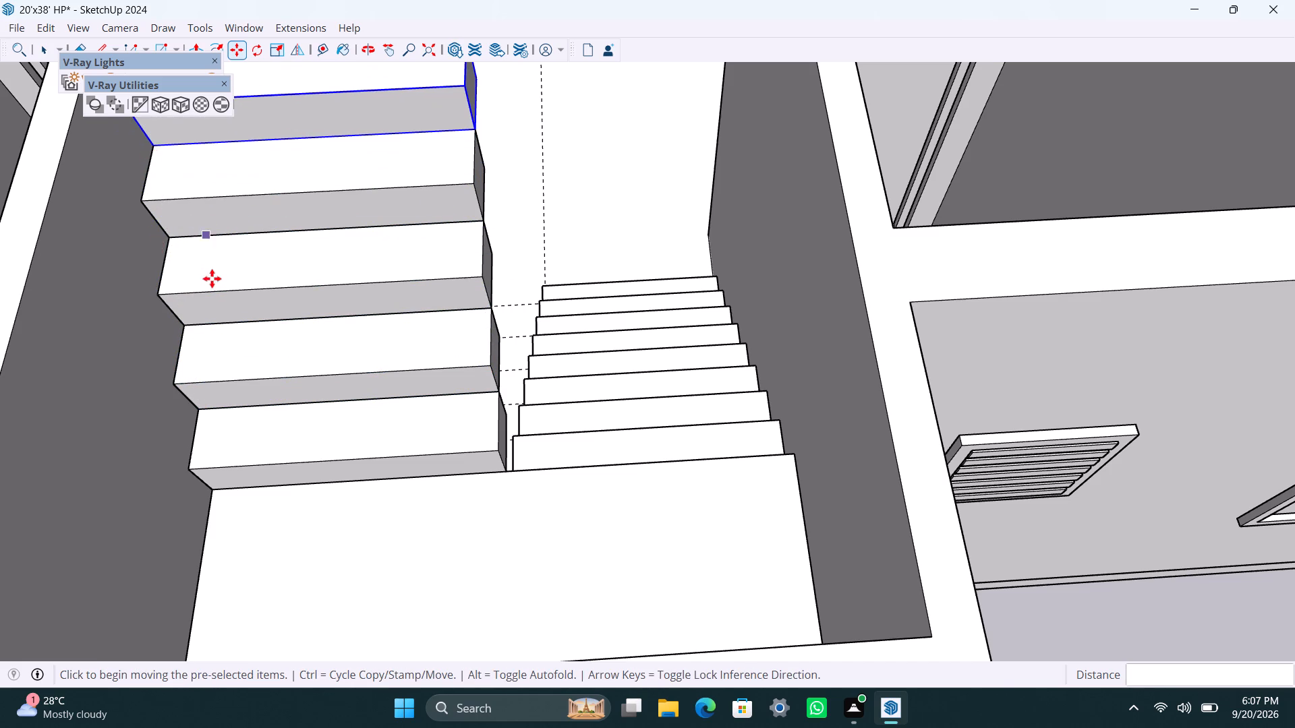
scroll(212, 278, "down", 6)
middle_click_drag(222, 297, 248, 432, "shift")
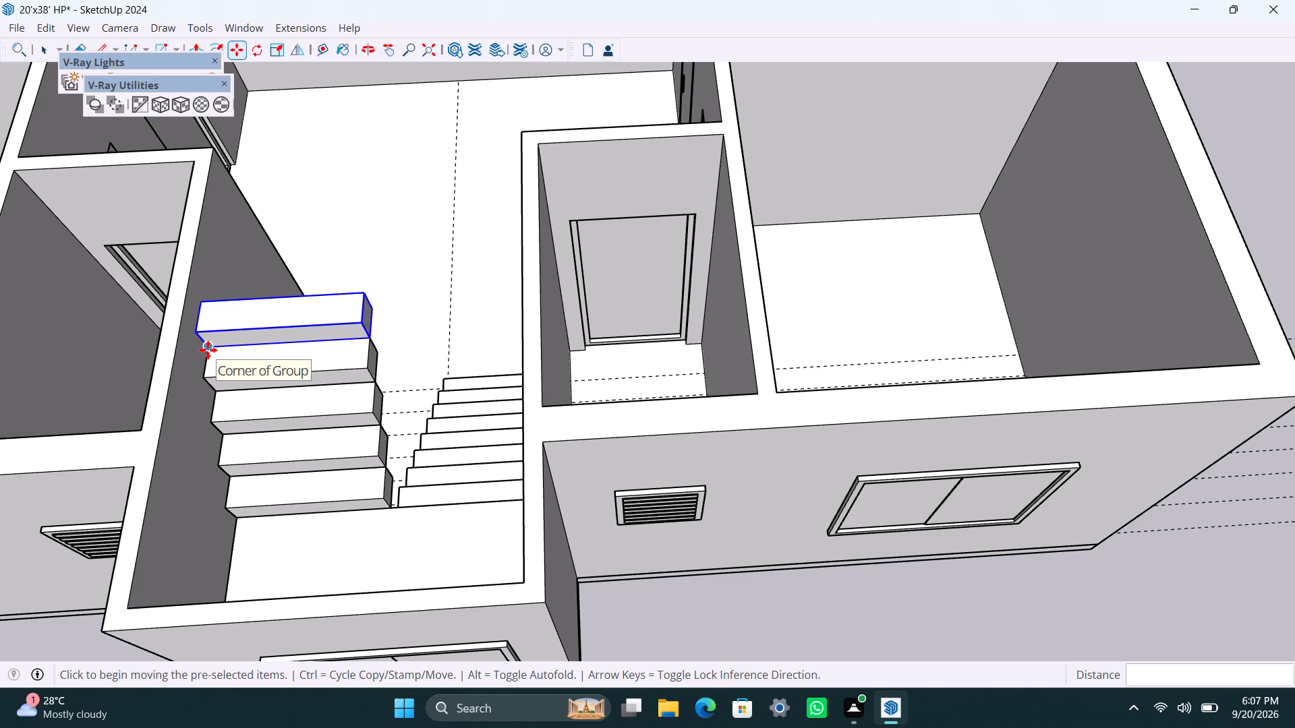
left_click(208, 350)
left_click(198, 305)
key("space")
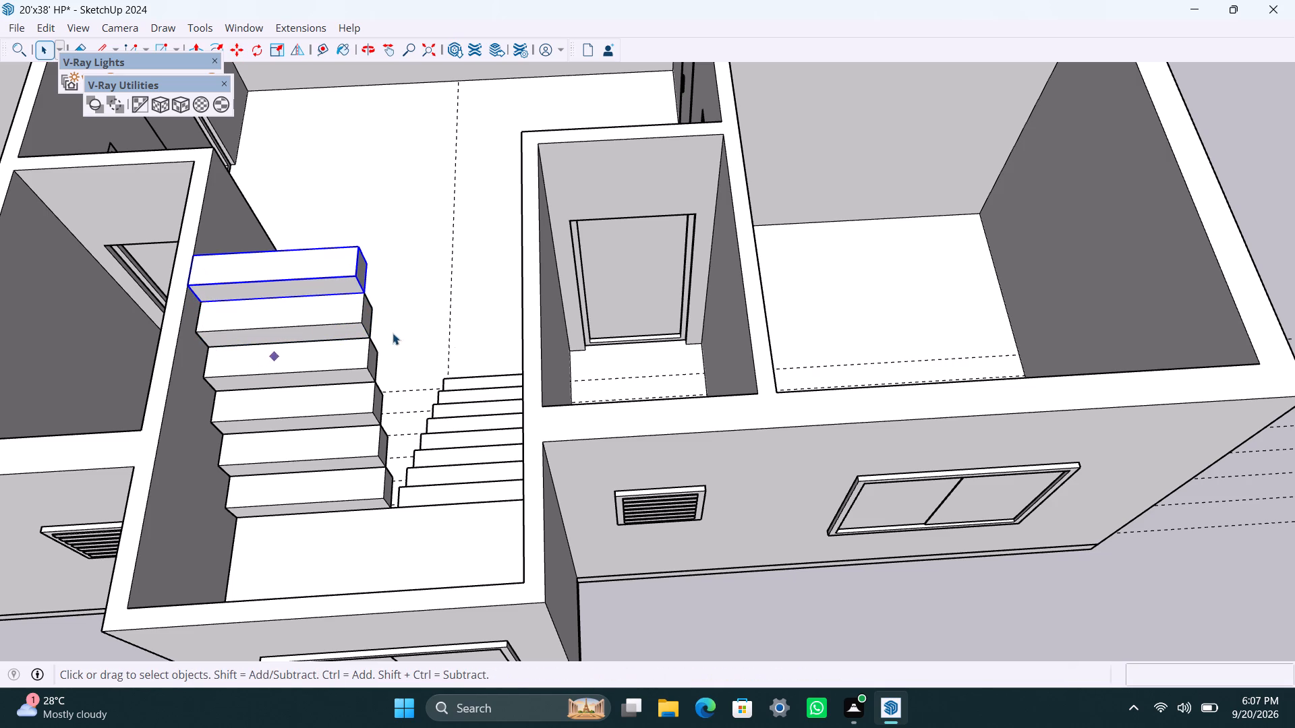
scroll(344, 357, "down", 5)
left_click(1163, 214)
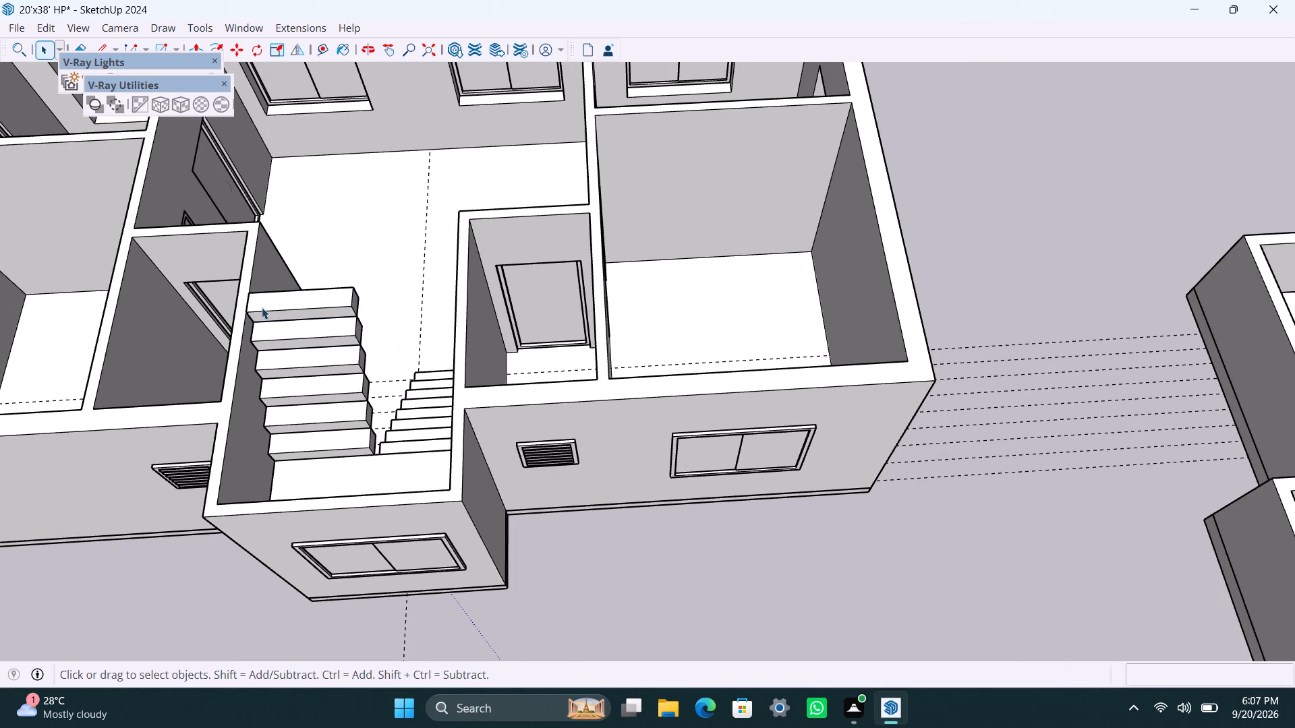
Examine both flights and the landing from the opposite side of the house.
scroll(329, 391, "up", 2)
scroll(310, 435, "down", 3)
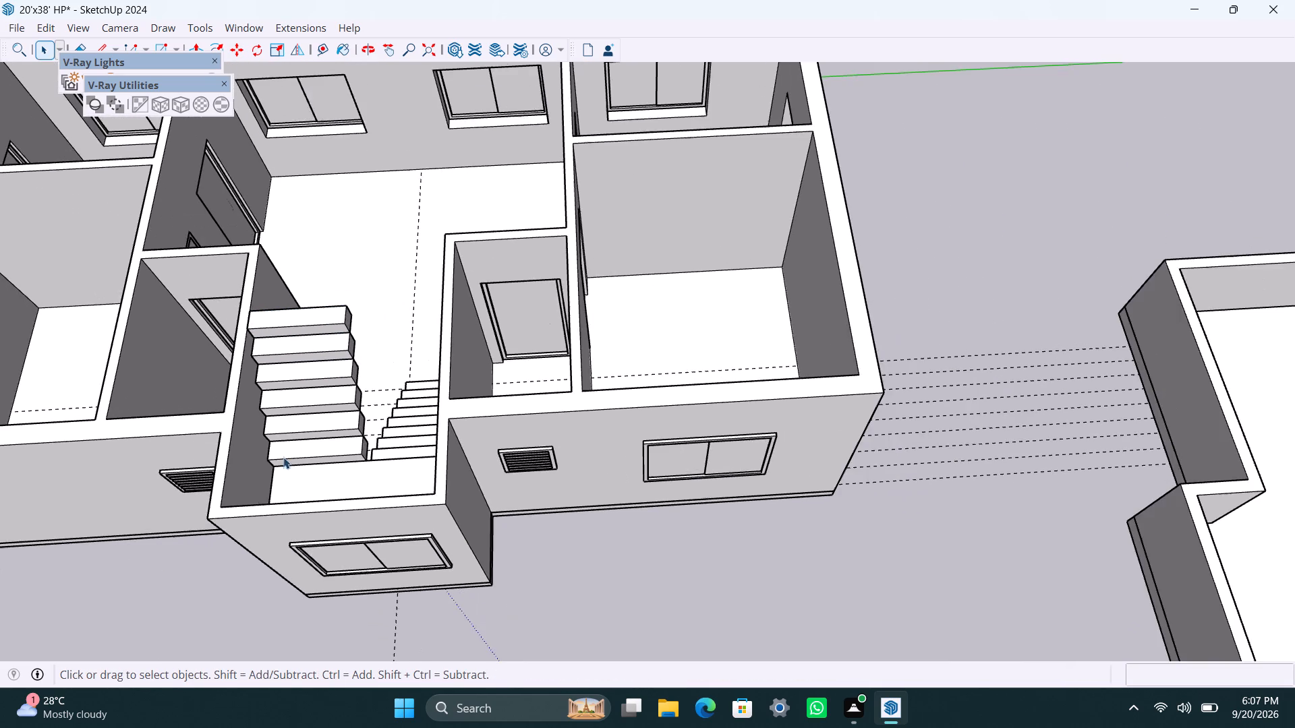
middle_click_drag(277, 451, 1221, 554)
scroll(983, 568, "down", 3)
middle_click_drag(817, 588, 911, 614)
scroll(880, 563, "up", 1)
middle_click_drag(844, 512, 378, 392, "shift")
scroll(443, 390, "up", 2)
middle_click_drag(326, 407, 409, 460)
scroll(340, 418, "up", 1, "shift")
Delete all guides in the model and save the file.
left_click(38, 26)
left_click(107, 190)
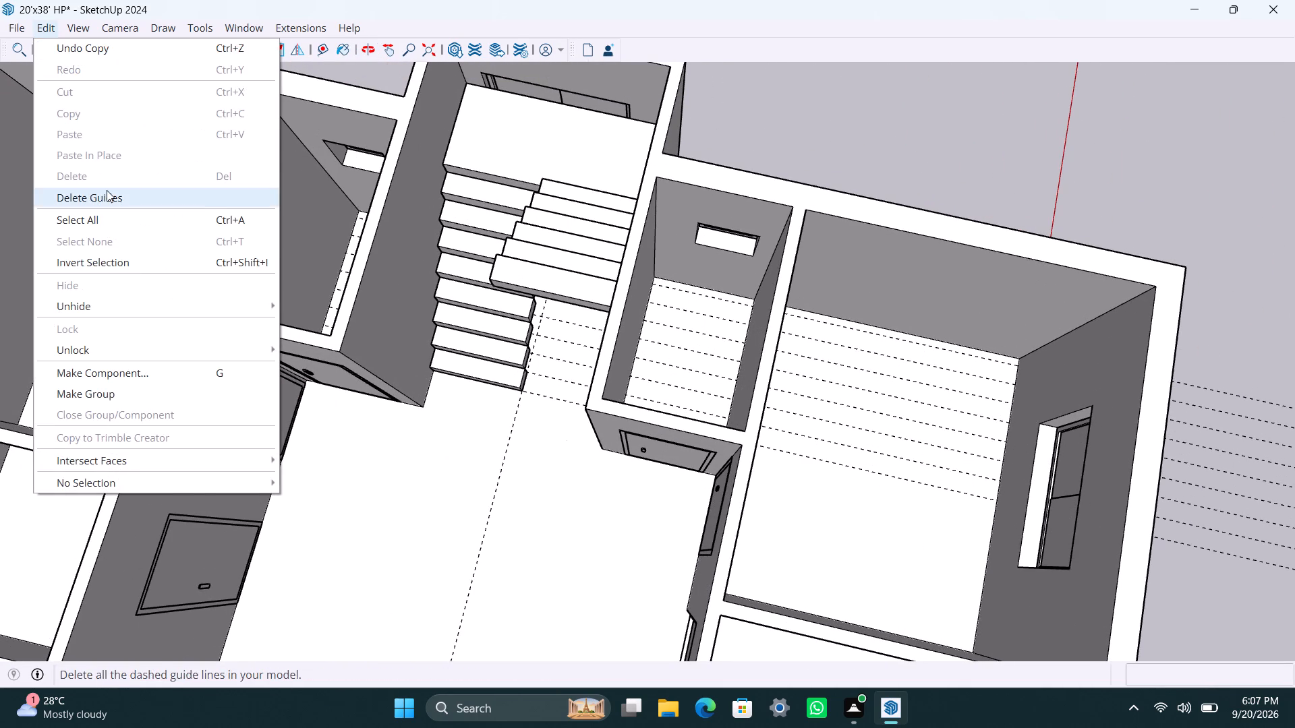
key("ctrl+s")
Open the first flight's bottom step group and place a guide 4.5" in from the tread's back edge.
scroll(387, 395, "up", 3)
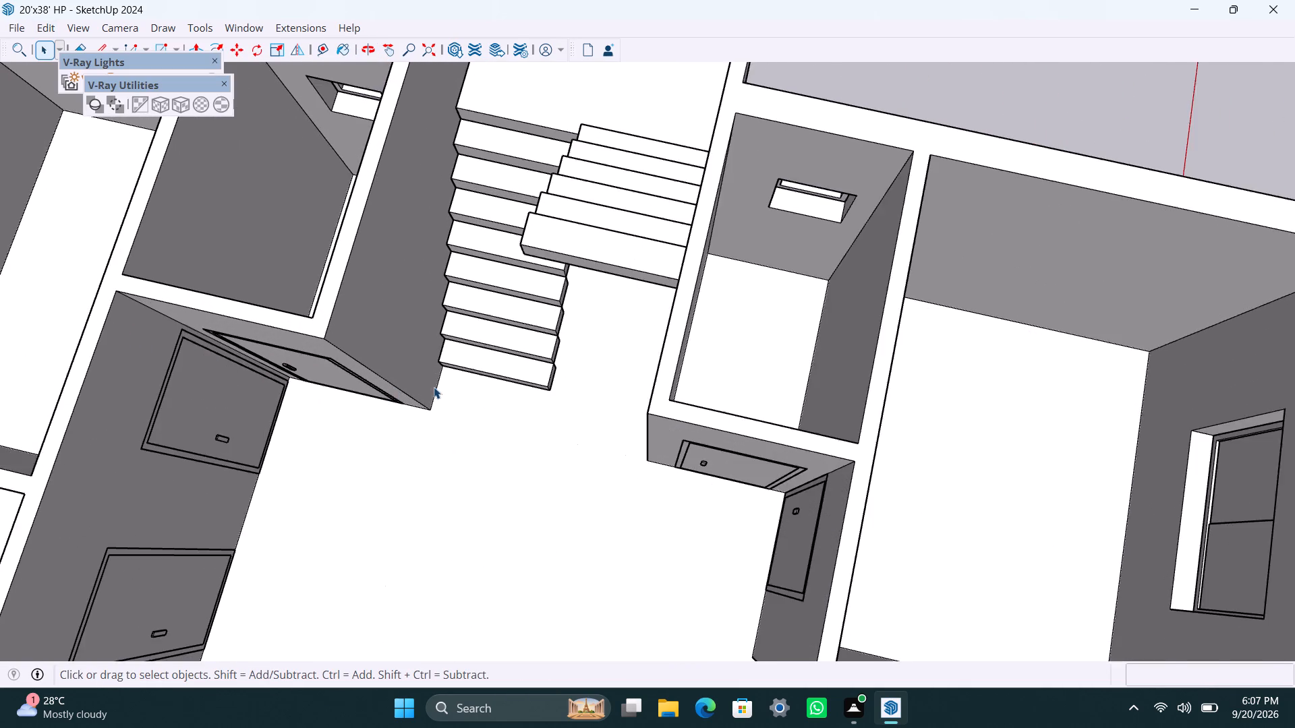
scroll(434, 387, "up", 1)
middle_click_drag(456, 421, 558, 450)
scroll(550, 416, "up", 2)
middle_click_drag(463, 413, 447, 335)
scroll(498, 488, "up", 2)
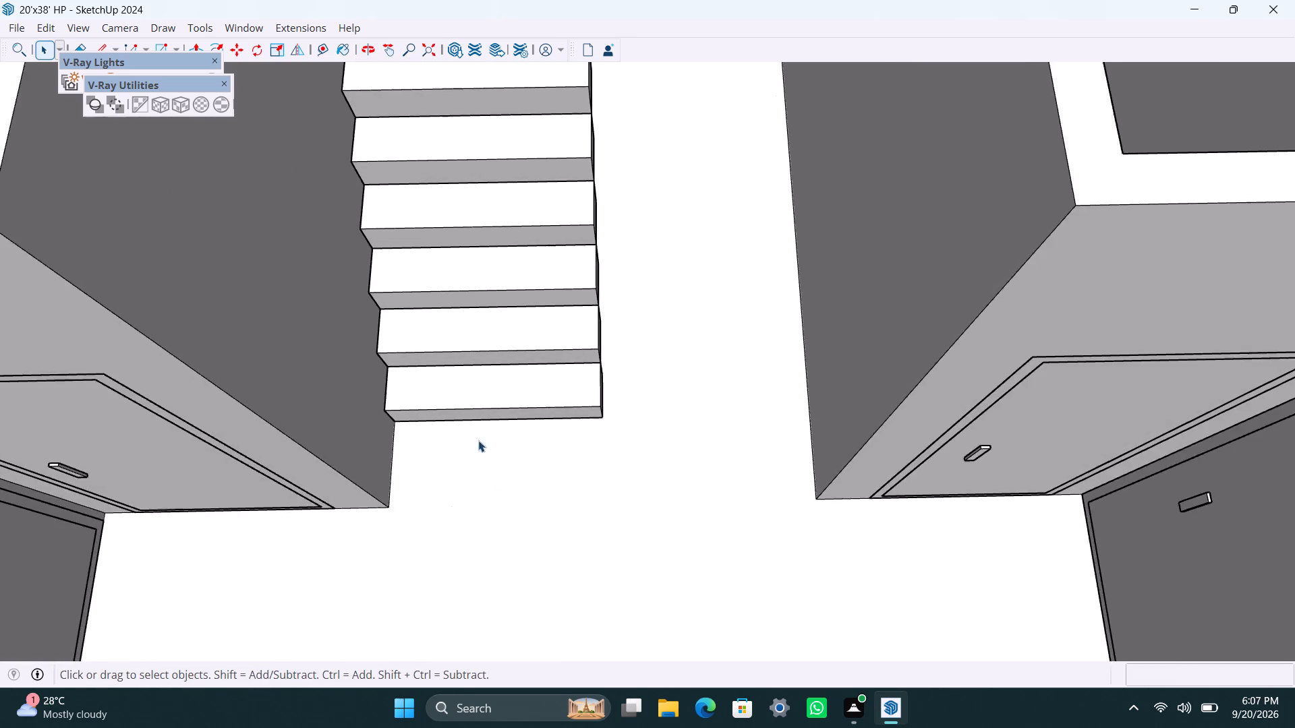
scroll(478, 440, "up", 4)
triple_click(478, 353)
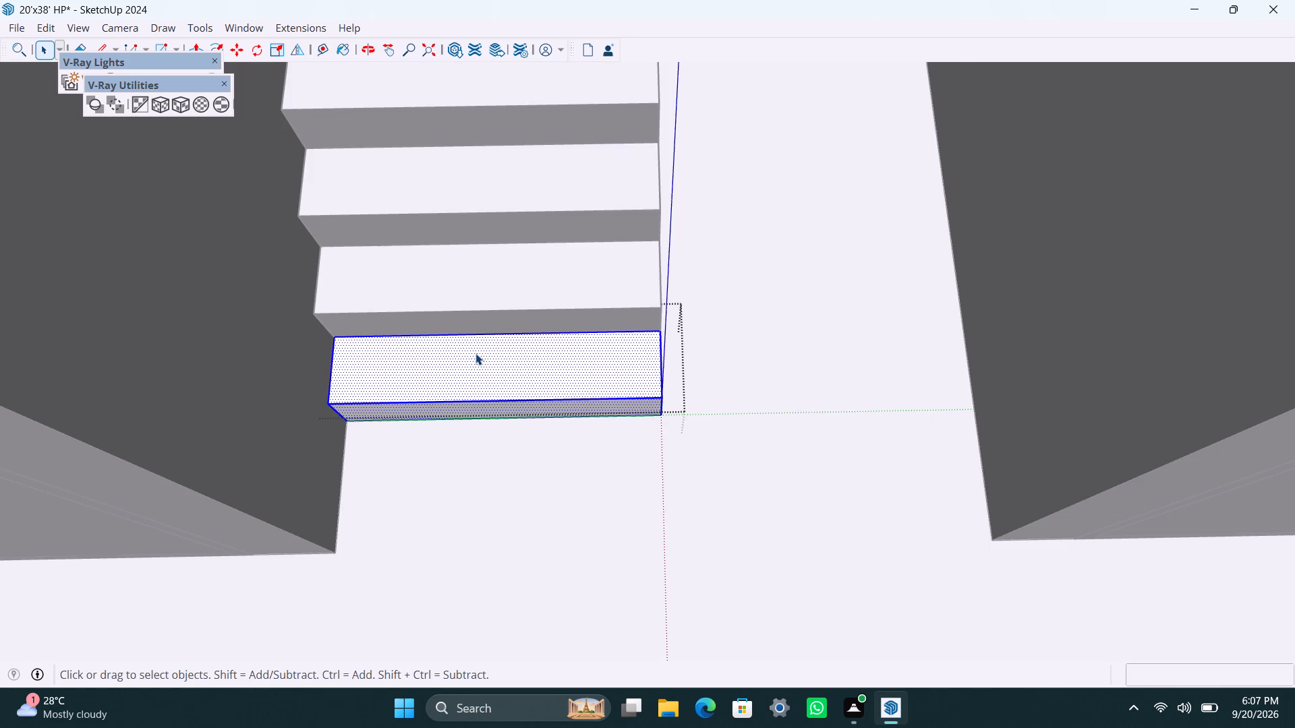
scroll(476, 353, "up", 1)
key("t")
left_click(488, 341)
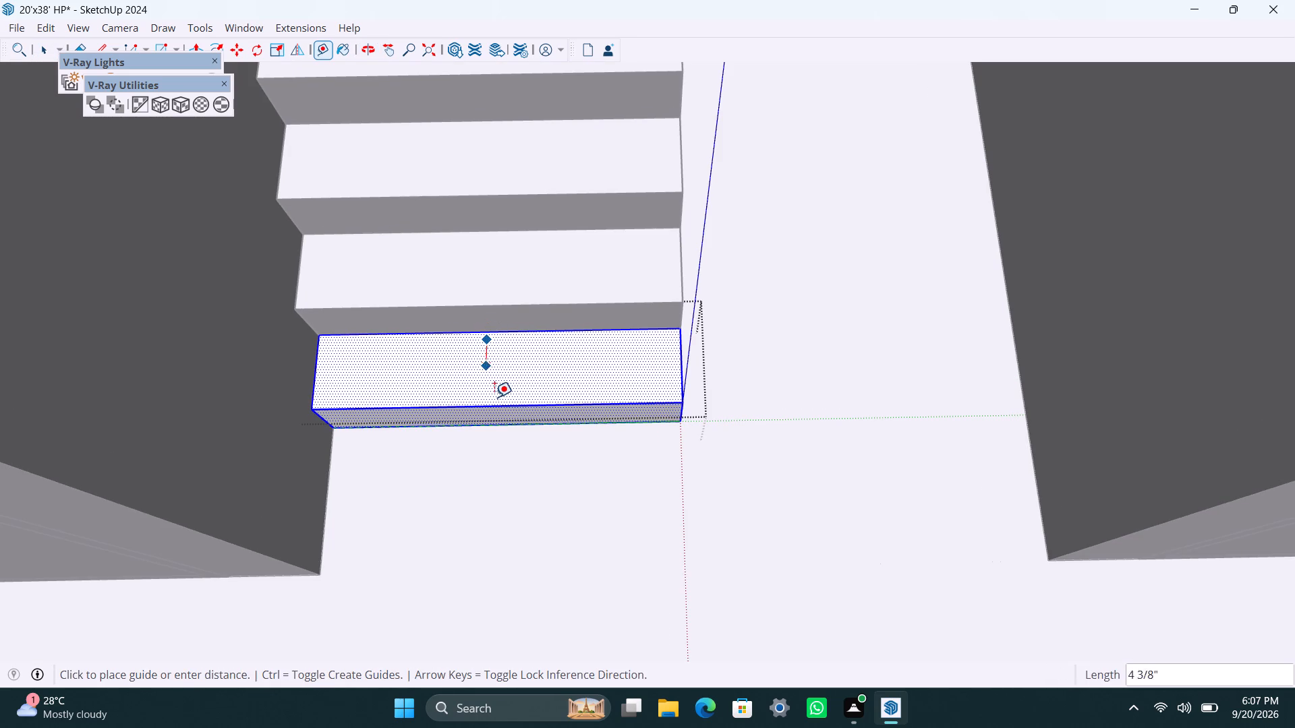
key("space")
key("t")
left_click(501, 334)
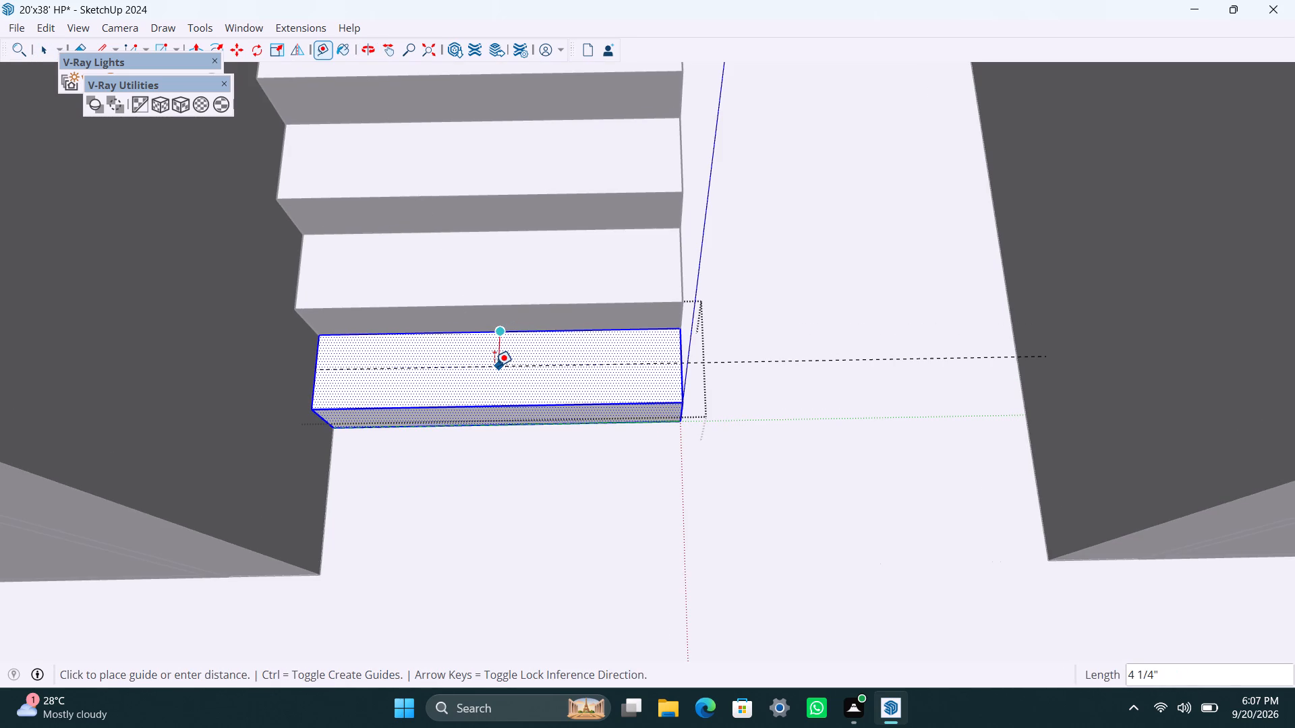
type("4.5\"")
key("Return")
key("space")
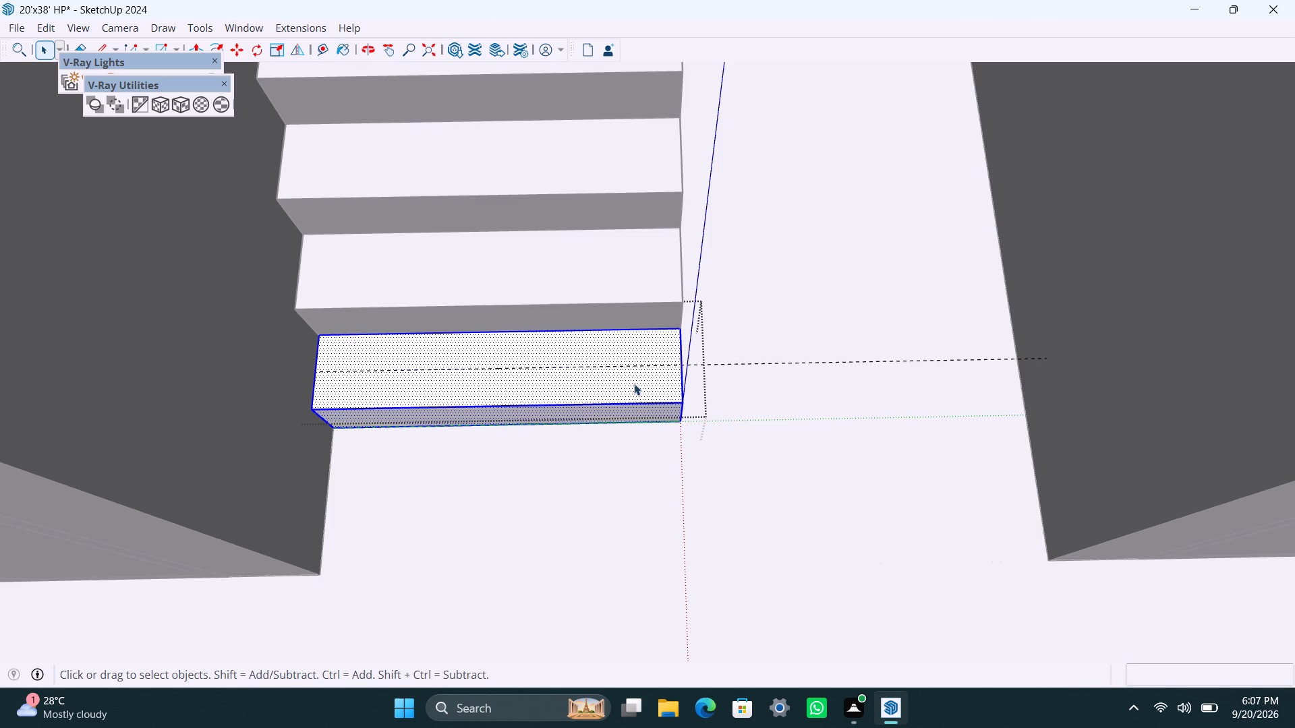
Place a second guide 1.5" in from the open side edge of the bottom tread.
key("t")
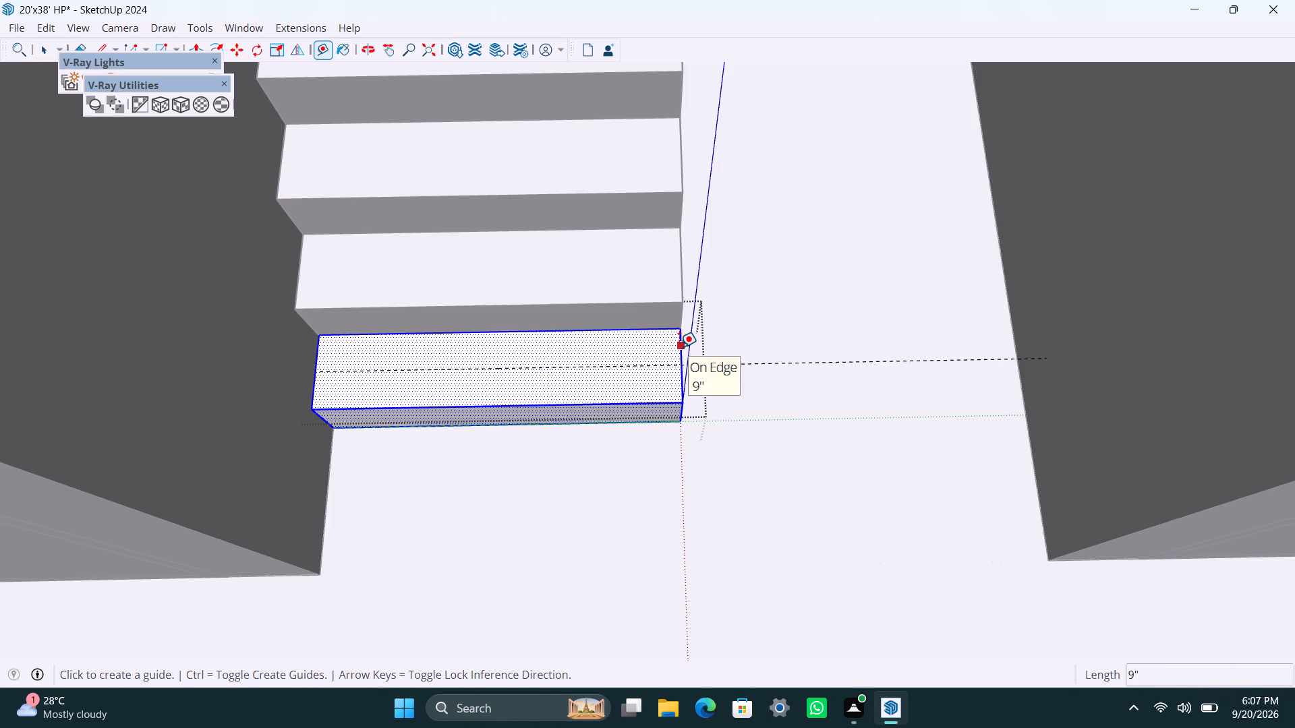
left_click(679, 347)
type("1.5\"")
key("Return")
key("space")
Draw a circle of 1" radius where the two guides cross on the bottom tread, and make it a group.
scroll(676, 391, "up", 4)
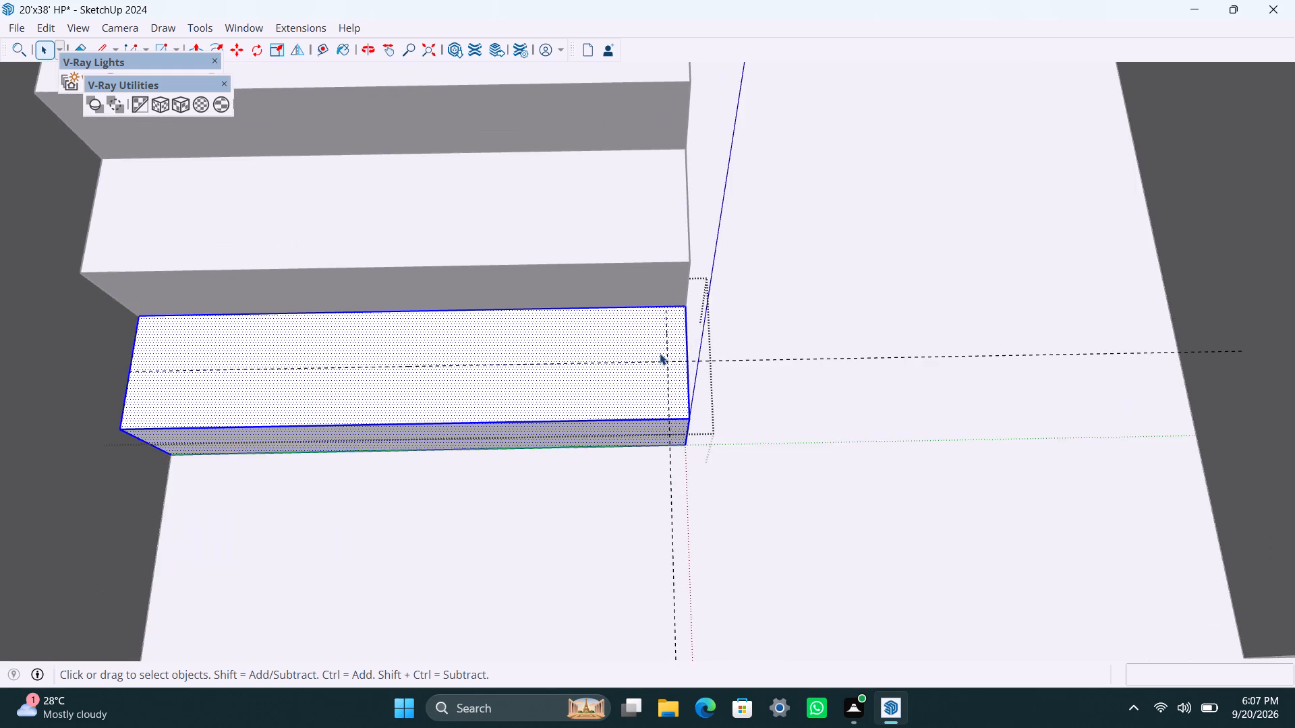
scroll(660, 353, "up", 2)
key("c")
left_click(667, 359)
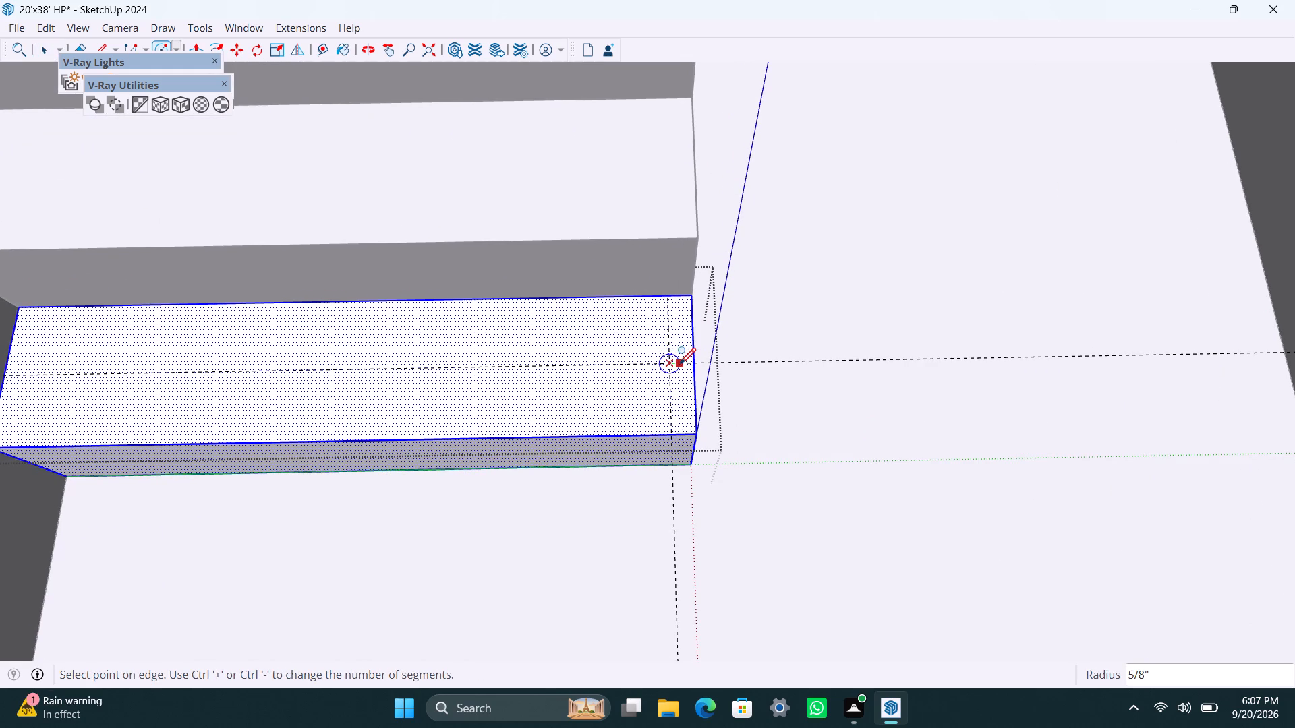
type("1\"")
key("Return")
key("space")
scroll(672, 378, "up", 6)
double_click(681, 371)
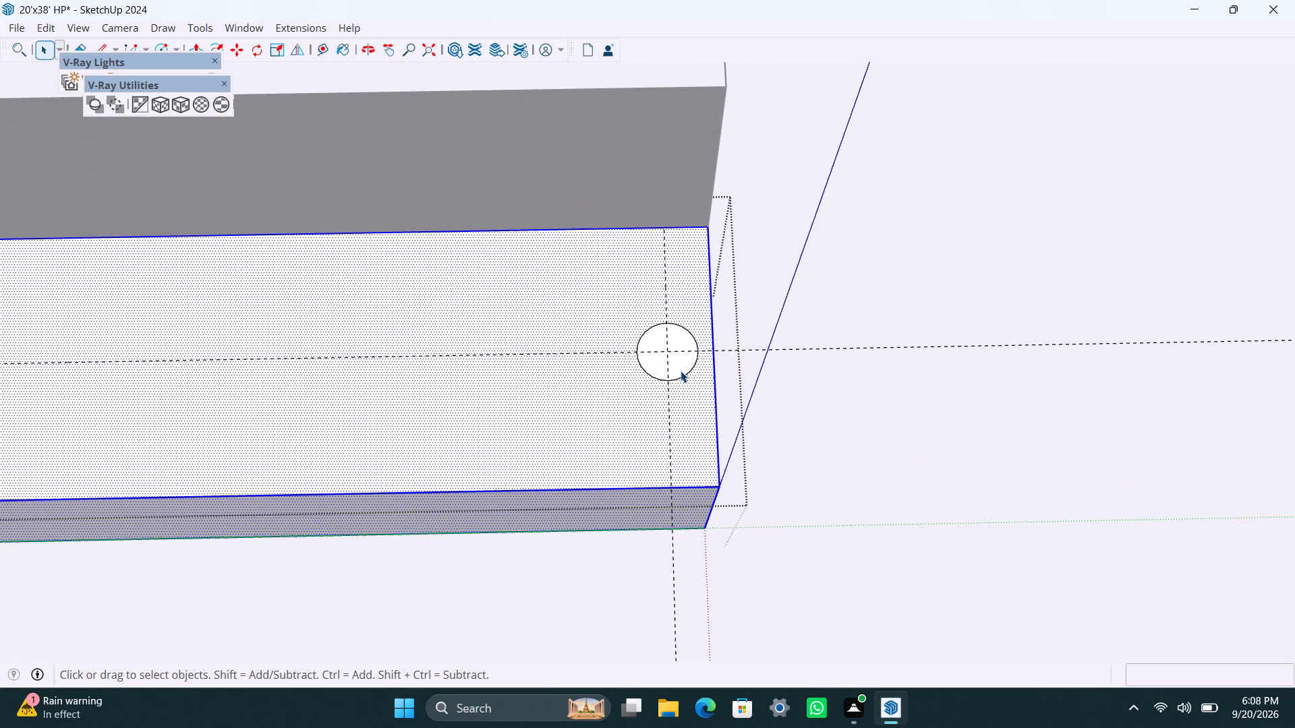
right_click(681, 371)
left_click(747, 162)
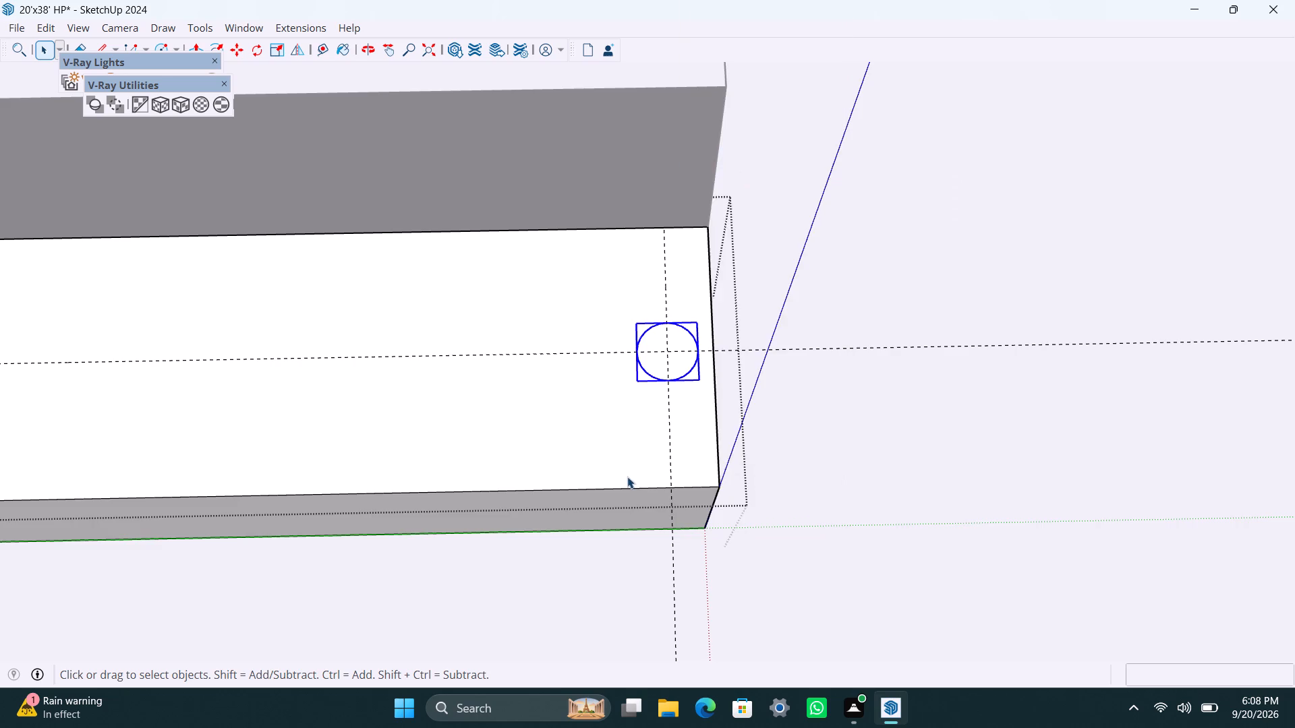
Inside the circle's group, Push/Pull the circular face up 3' to form a railing post.
scroll(626, 475, "up", 1)
scroll(688, 386, "up", 3)
triple_click(686, 344)
key("p")
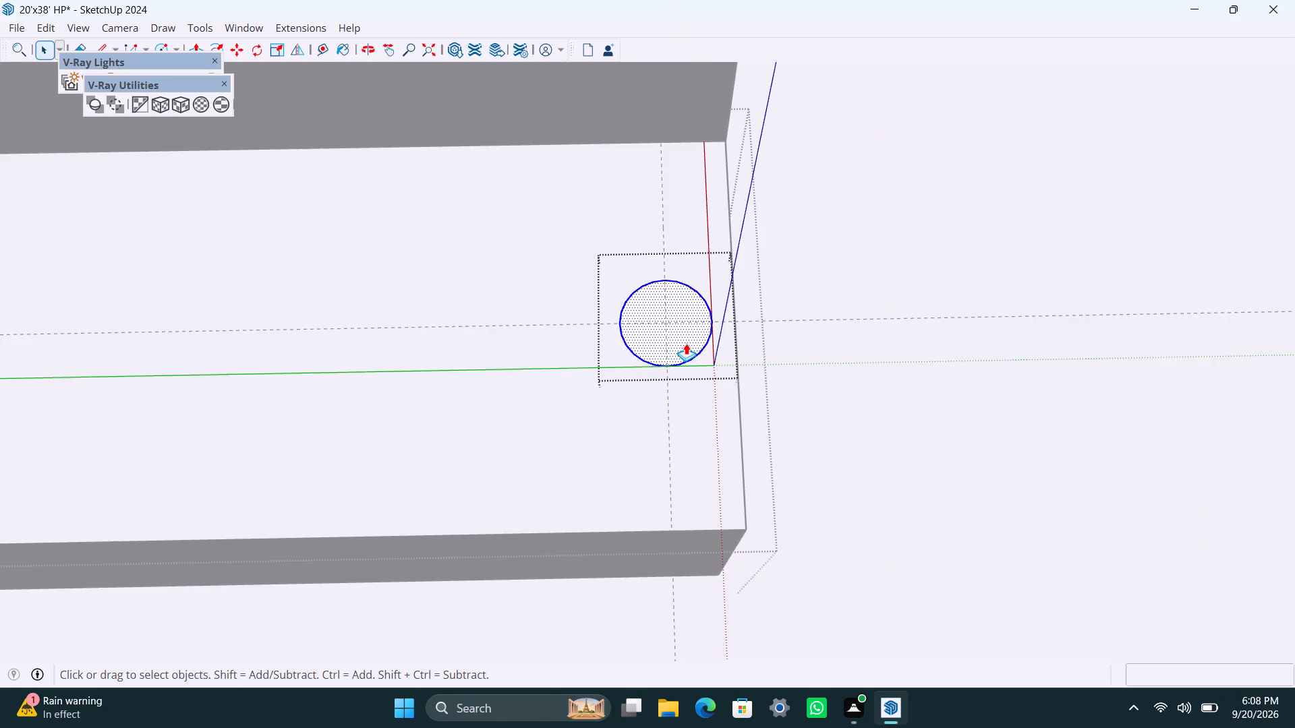
left_click(686, 343)
type("3'")
key("Return")
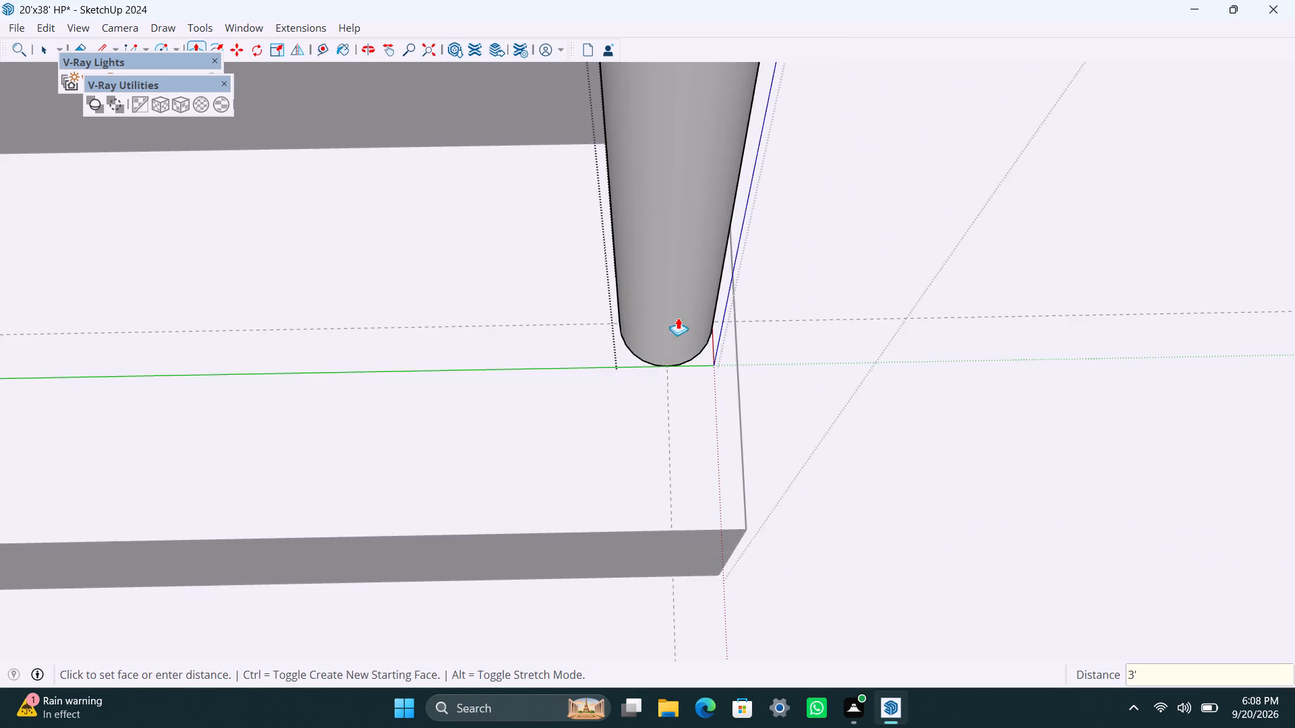
Open the first flight's second step group and place a guide 4.5" in from the tread's back edge.
key("space")
scroll(618, 375, "down", 16)
left_click(608, 219)
scroll(320, 202, "down", 3)
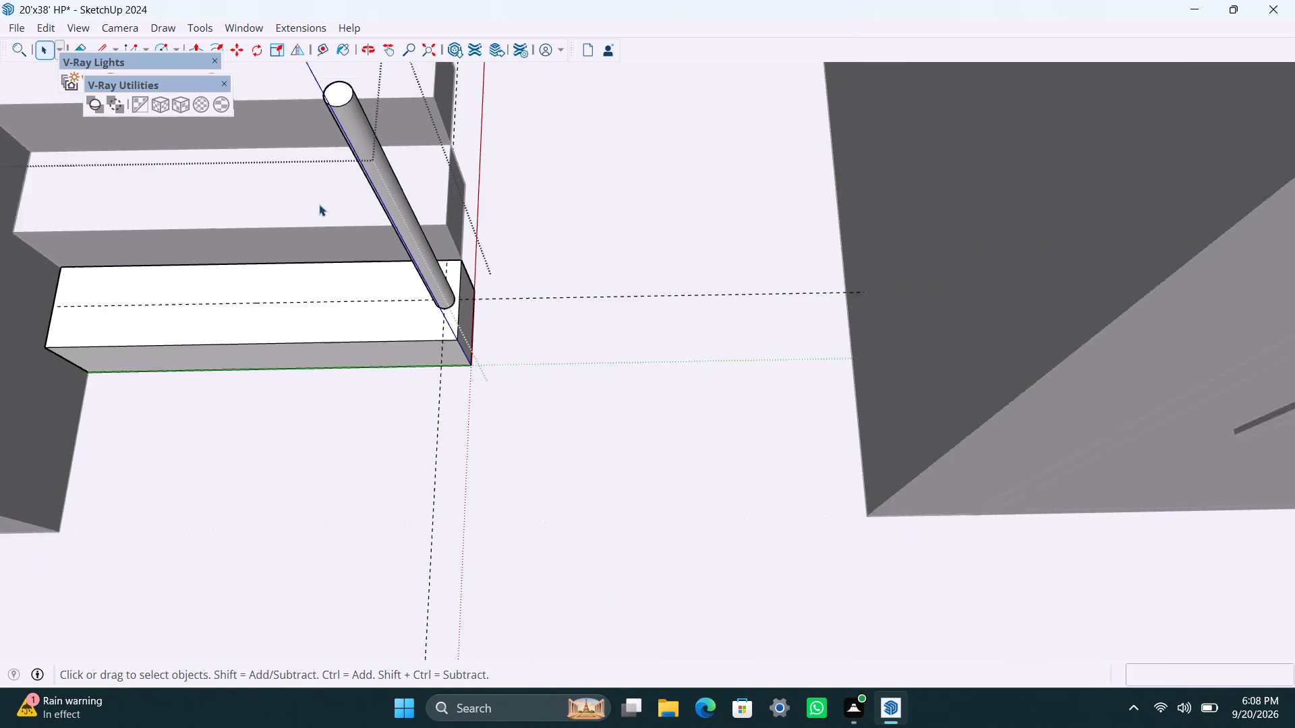
middle_click_drag(310, 233, 442, 334, "shift")
scroll(433, 297, "up", 2)
left_click(432, 295)
left_click(430, 295)
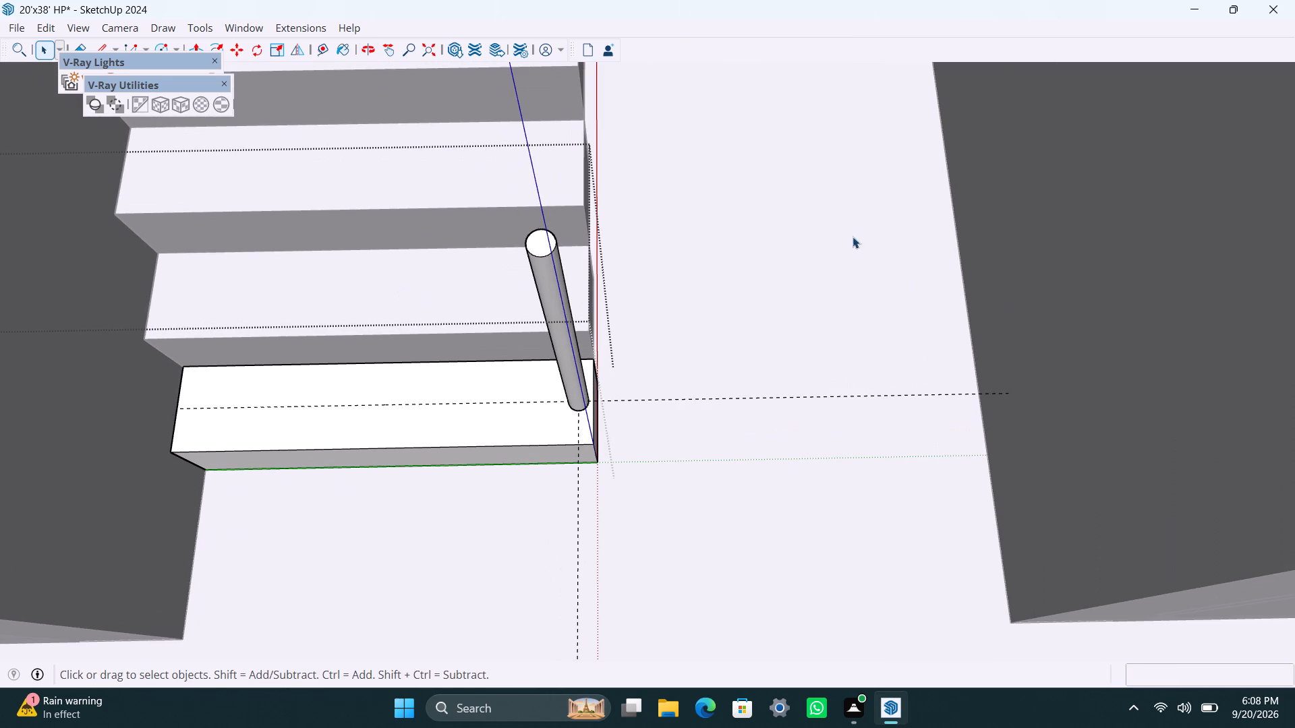
left_click(865, 237)
left_click(433, 295)
double_click(404, 286)
scroll(404, 286, "up", 2)
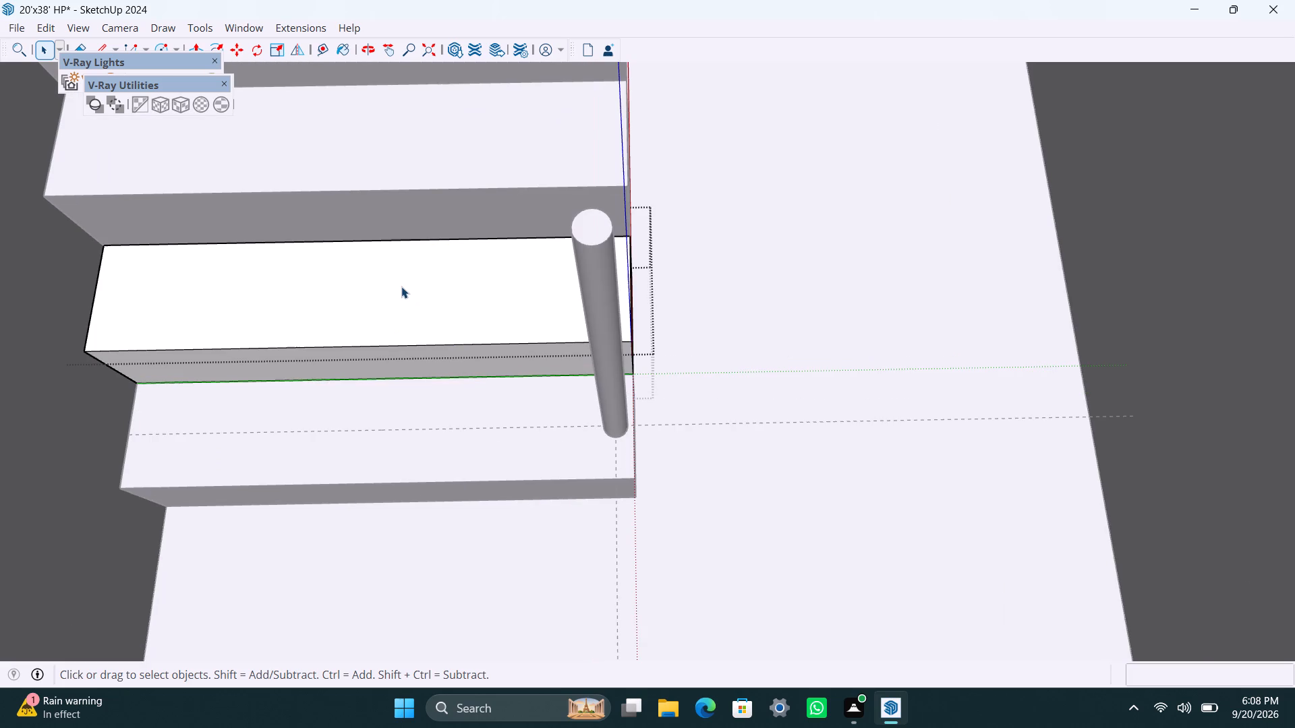
key("t")
left_click_drag(413, 240, 413, 249)
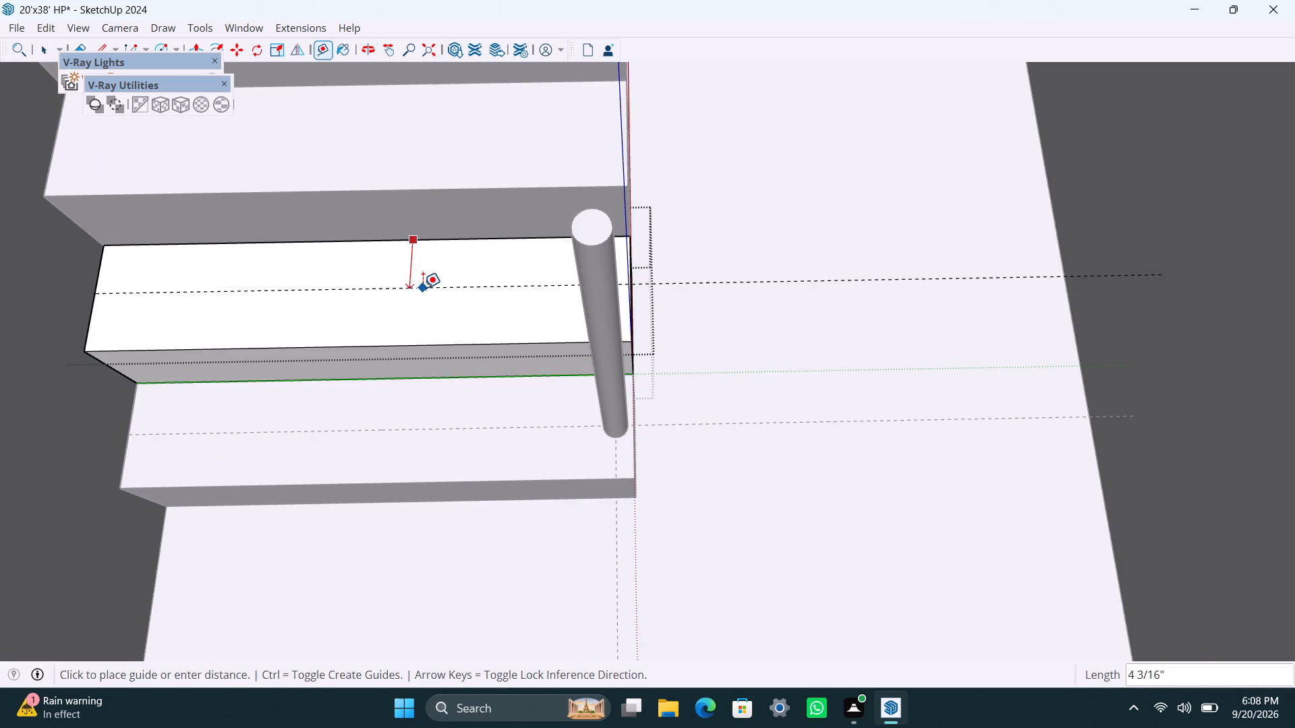
type("4.5\"")
key("Return")
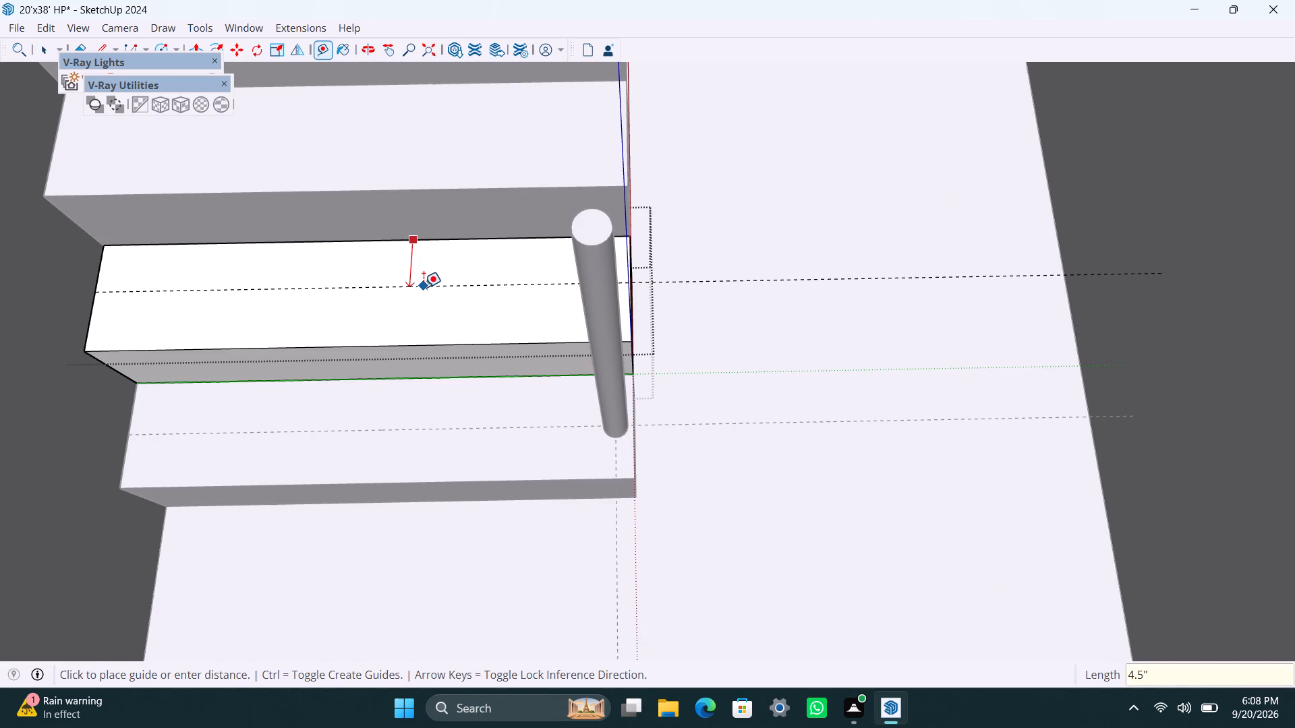
key("space")
Place another guide 1.5" in from the open side edge of the second tread.
scroll(445, 326, "down", 2)
middle_click_drag(470, 330, 644, 371)
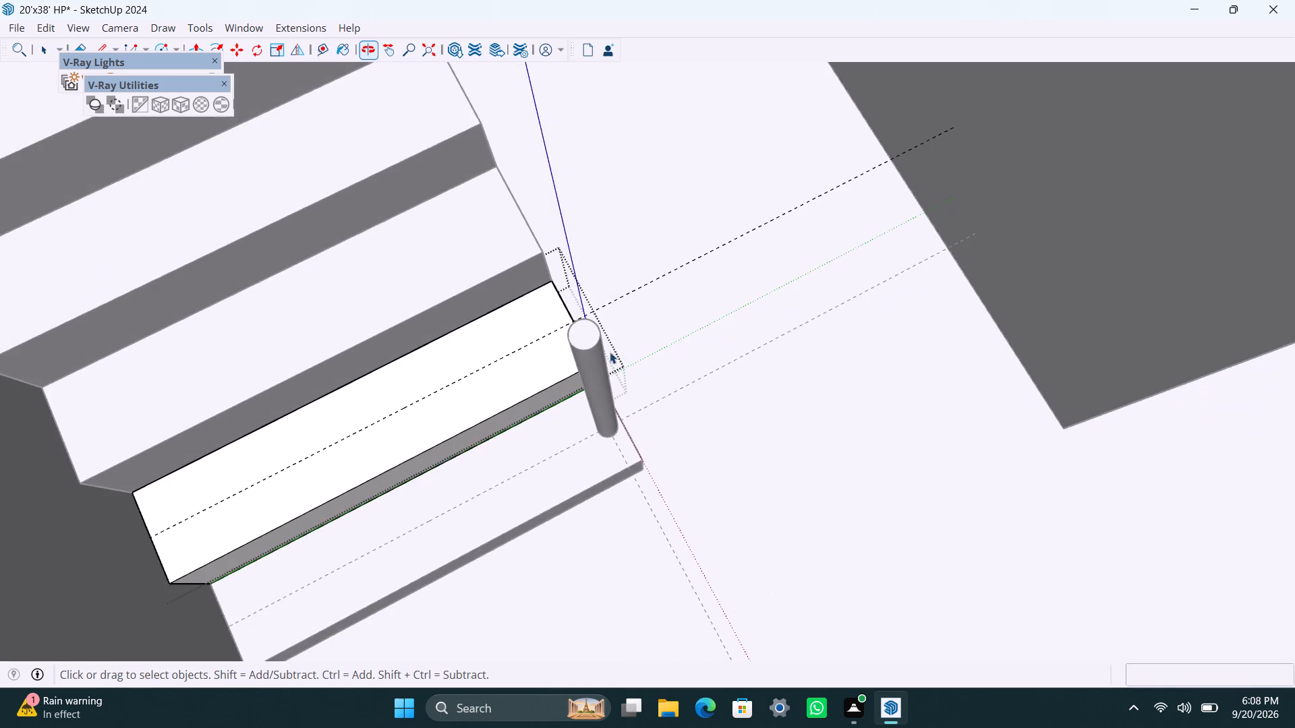
scroll(570, 342, "up", 6)
key("t")
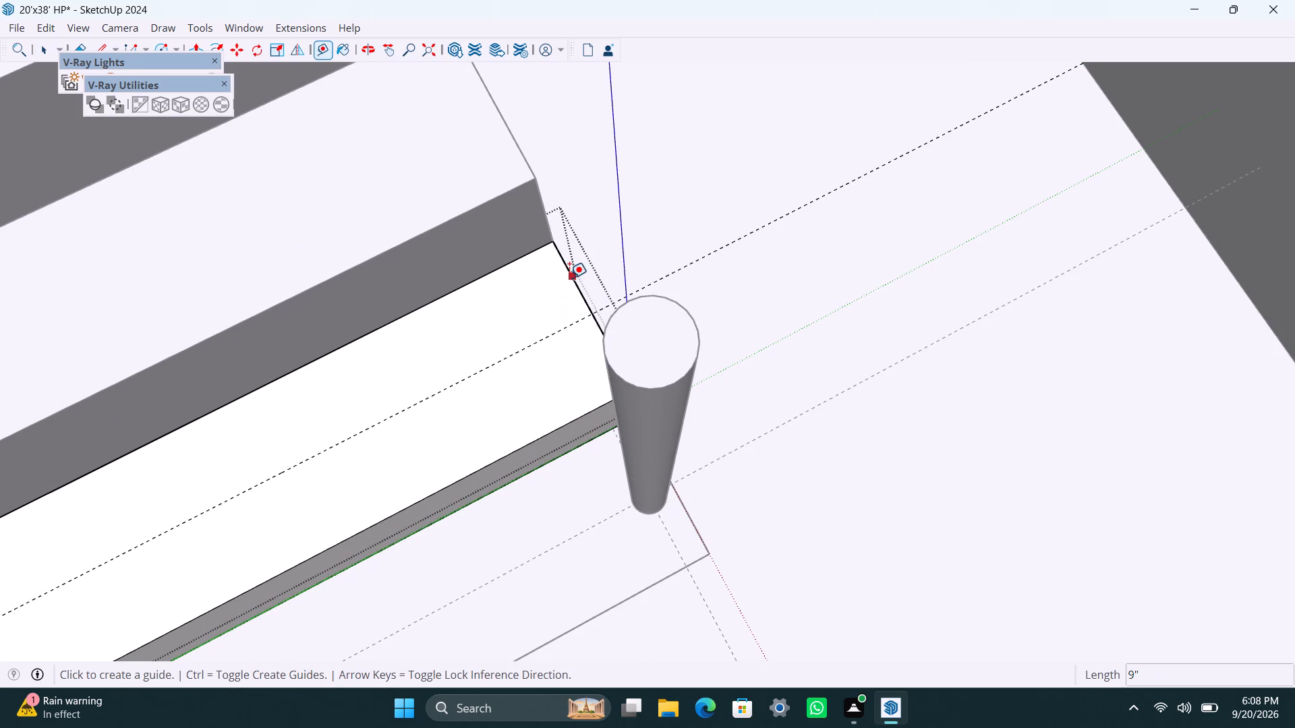
left_click(569, 278)
type("1.4")
key("BackSpace")
type("5\"")
key("Return")
key("space")
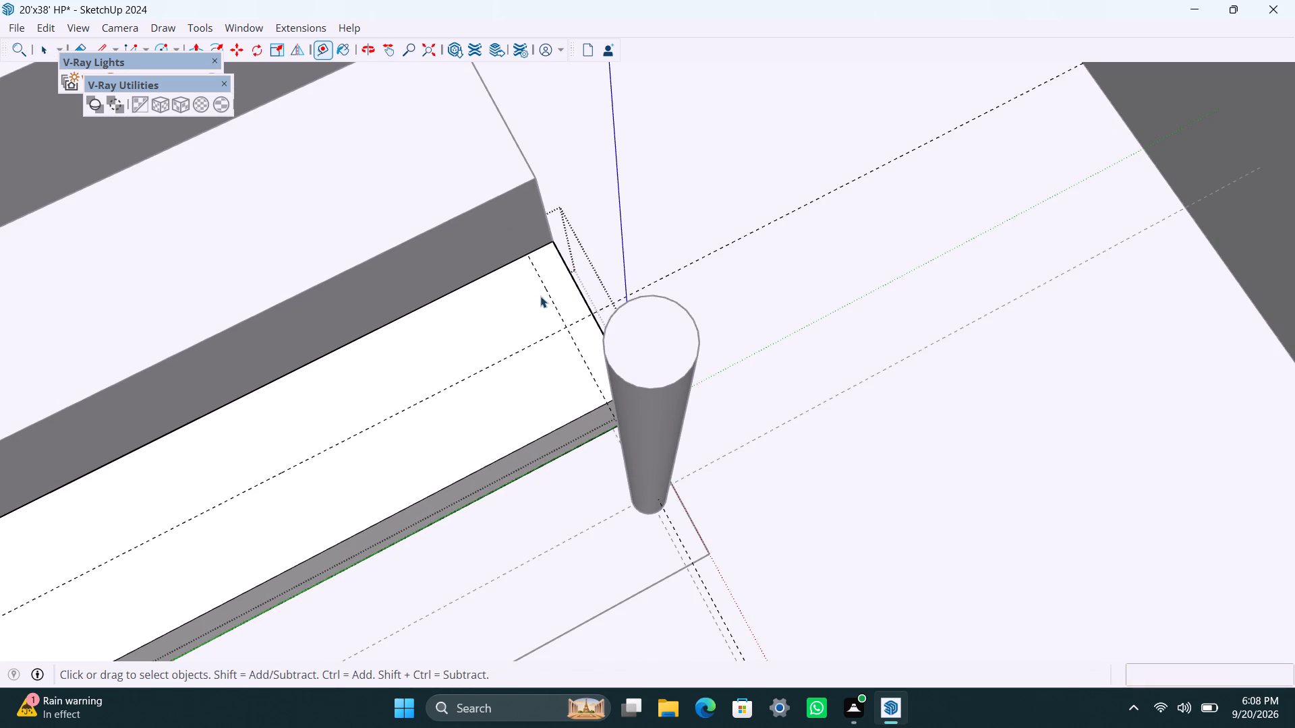
Draw a circle of 1" radius where the guides cross on the second tread, and make its face and edge a group.
key("c")
left_click(564, 324)
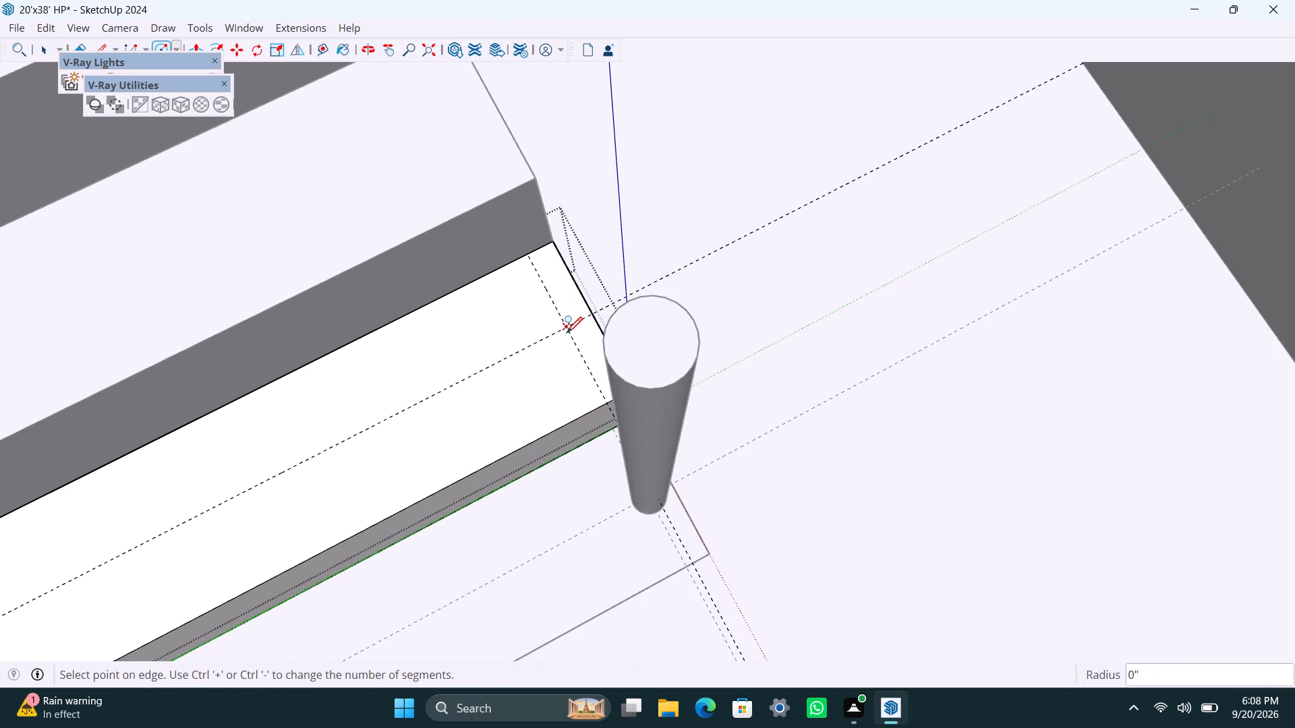
type("1\"")
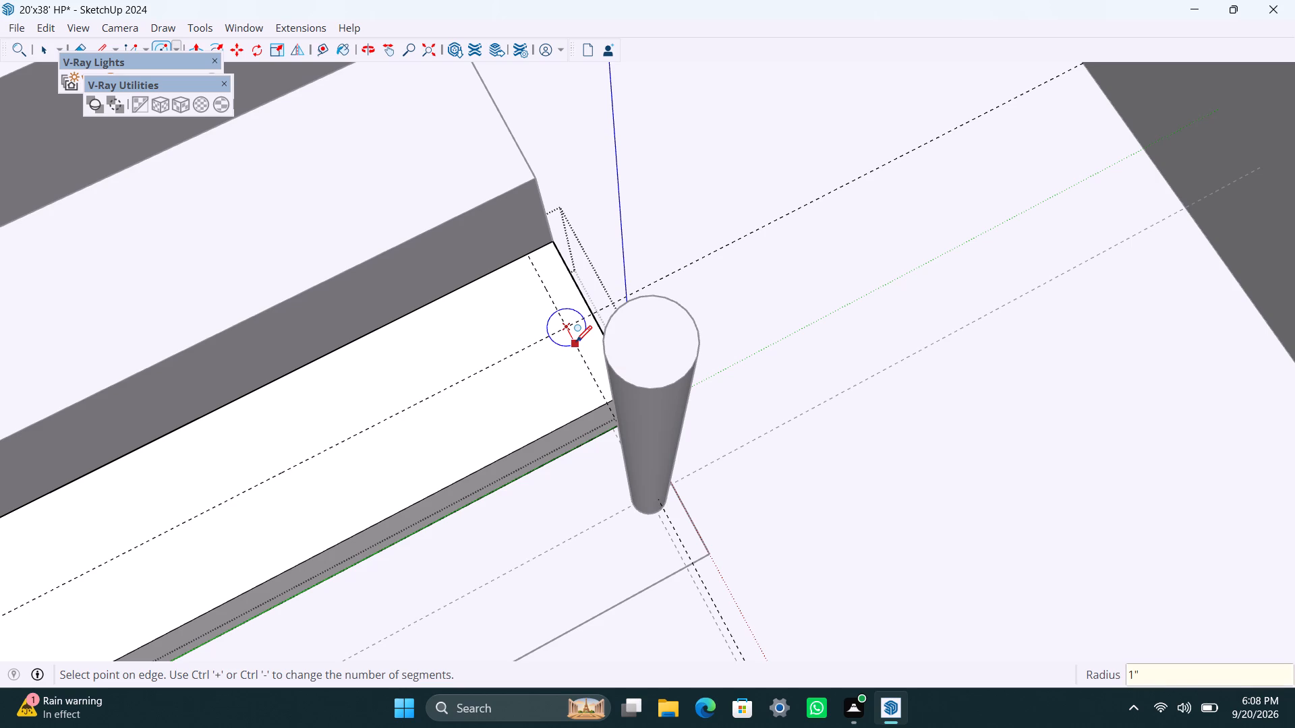
key("Return")
key("space")
scroll(575, 313, "up", 4)
double_click(577, 327)
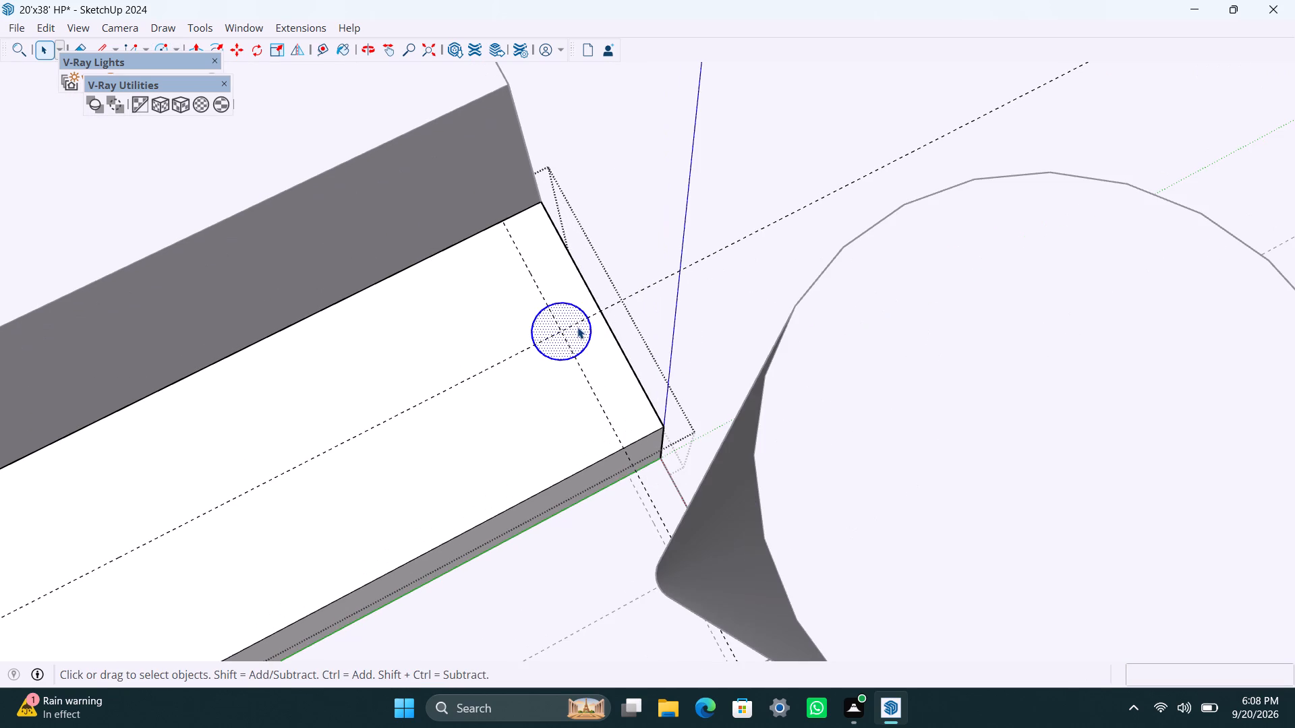
right_click(577, 327)
double_click(560, 344)
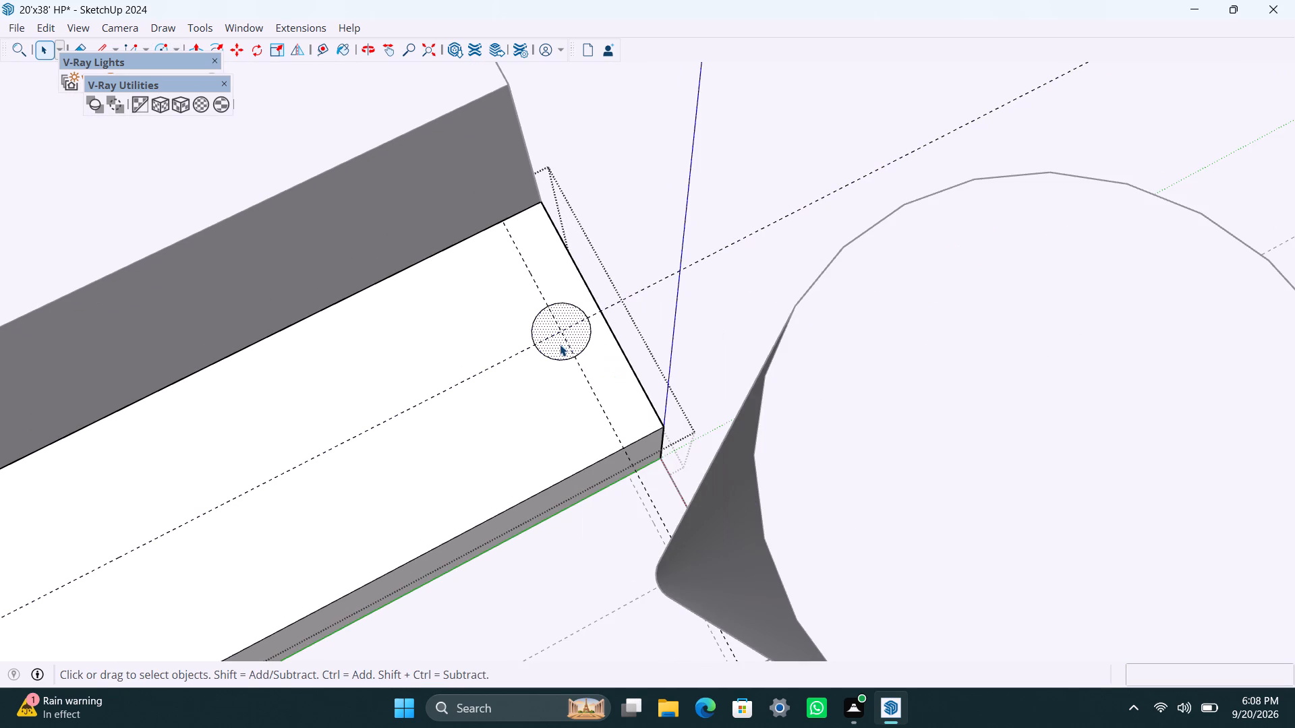
double_click(558, 344)
right_click(556, 344)
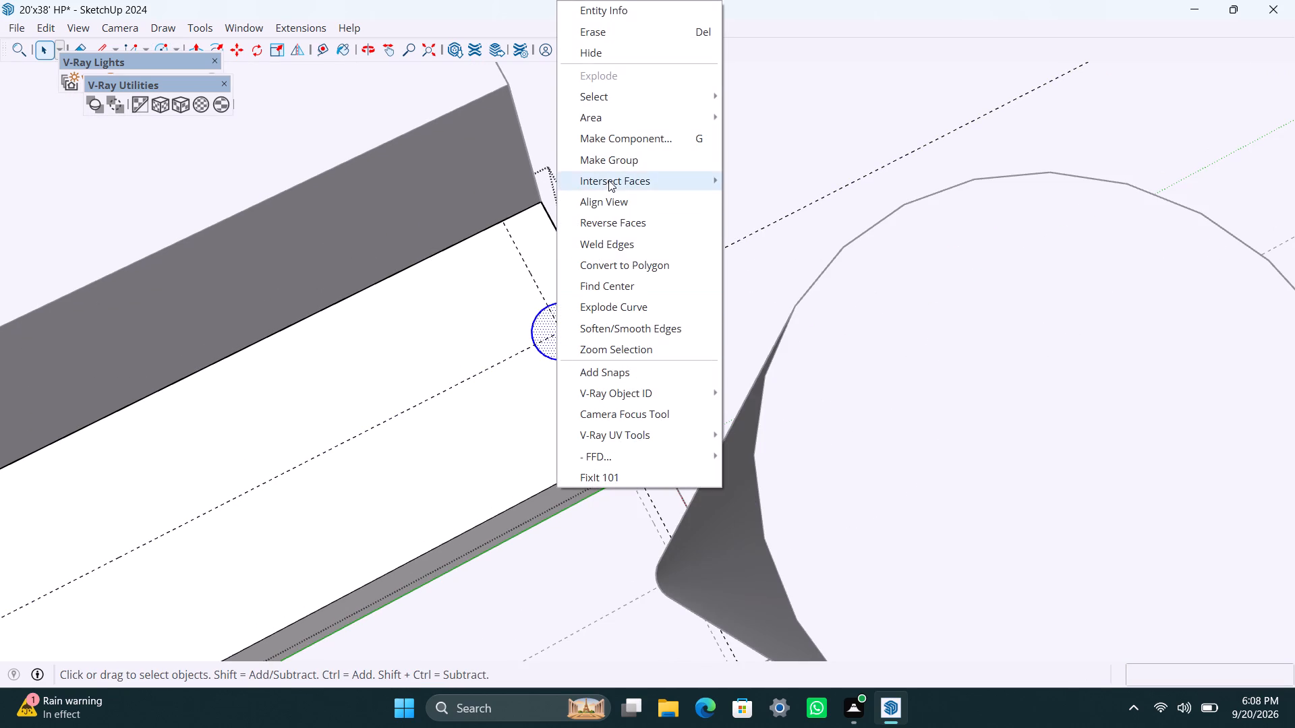
left_click(622, 164)
Inside the second tread's circle group, Push/Pull the circular face up 3' to form a railing post.
scroll(598, 361, "up", 3)
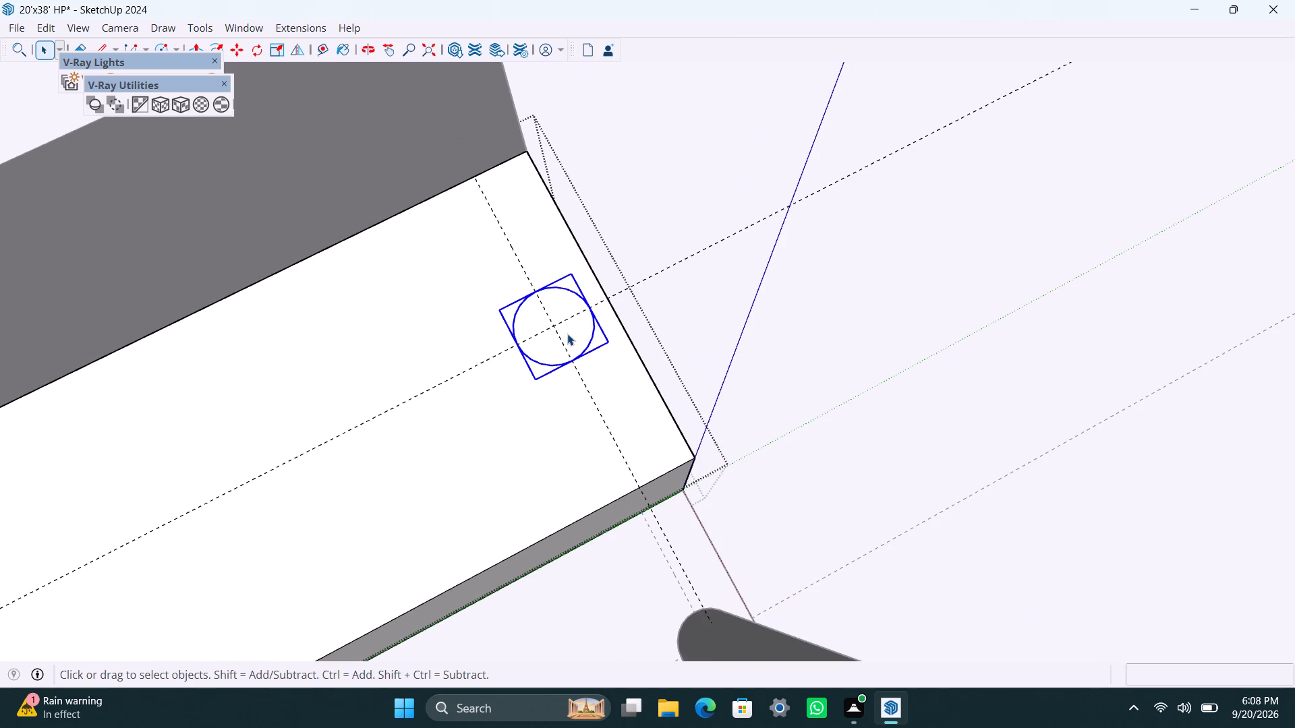
triple_click(567, 334)
key("p")
left_click(567, 334)
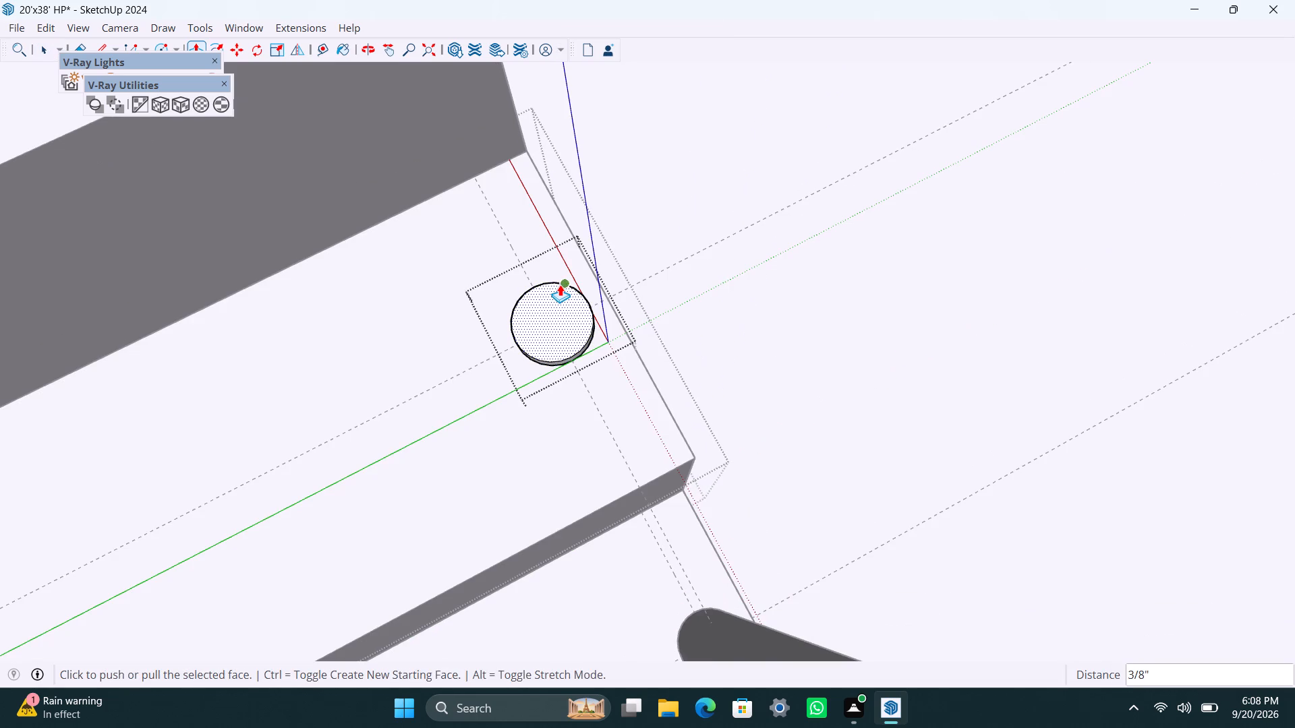
type("3'")
key("Return")
key("space")
Leave the open groups and examine the posts on the first flight within the whole house model.
scroll(286, 298, "down", 11)
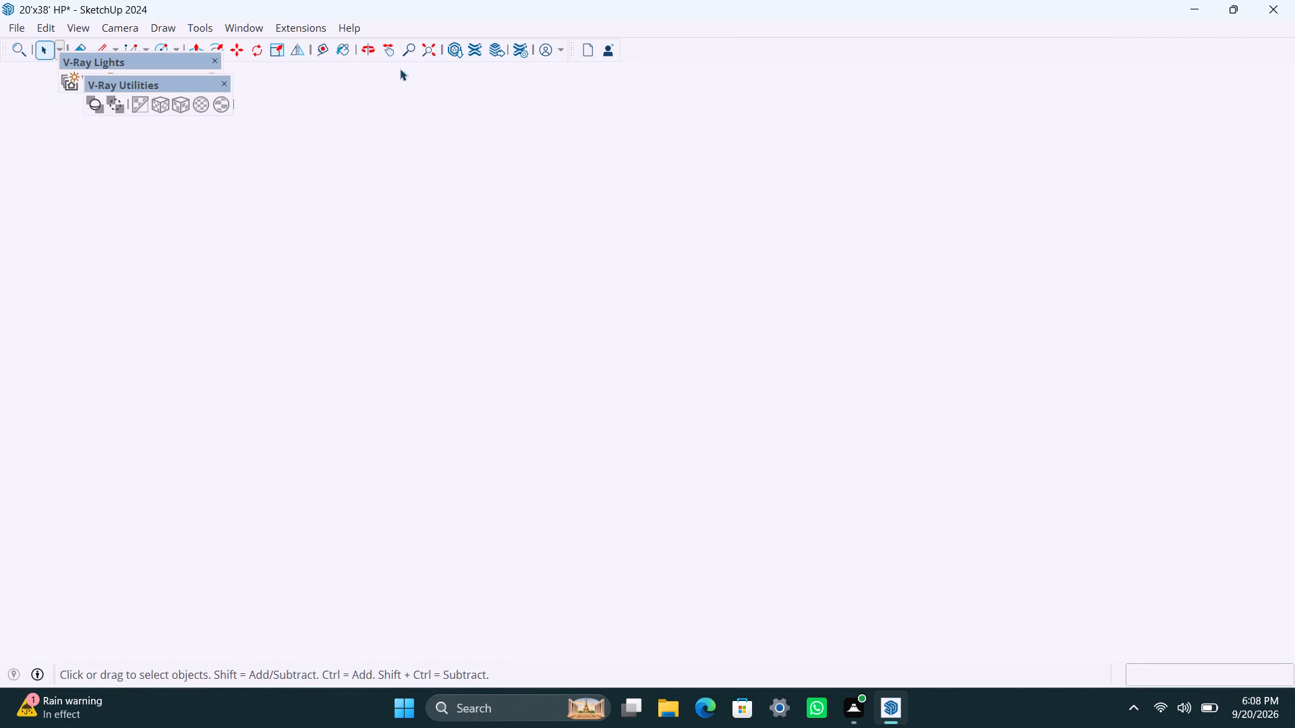
left_click(420, 55)
scroll(471, 401, "down", 5)
scroll(540, 427, "up", 5)
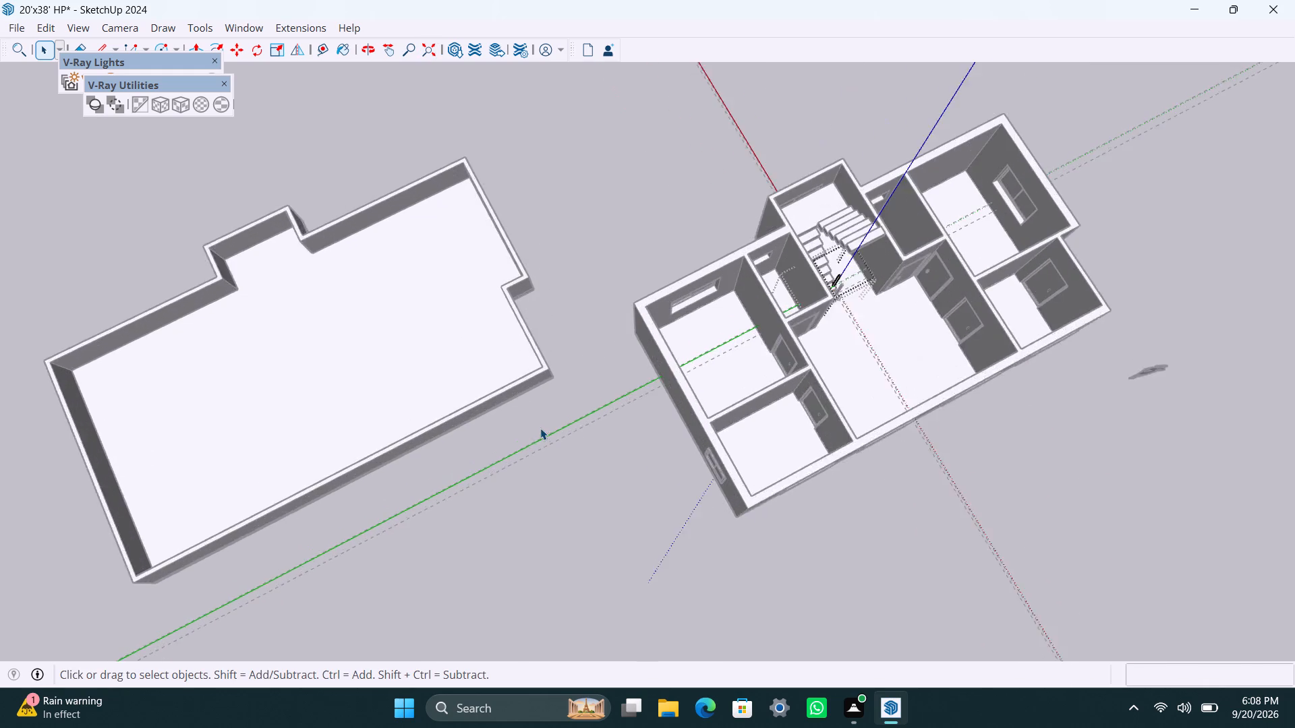
scroll(540, 428, "up", 3)
middle_click_drag(488, 487, 0, 255)
scroll(918, 617, "down", 3)
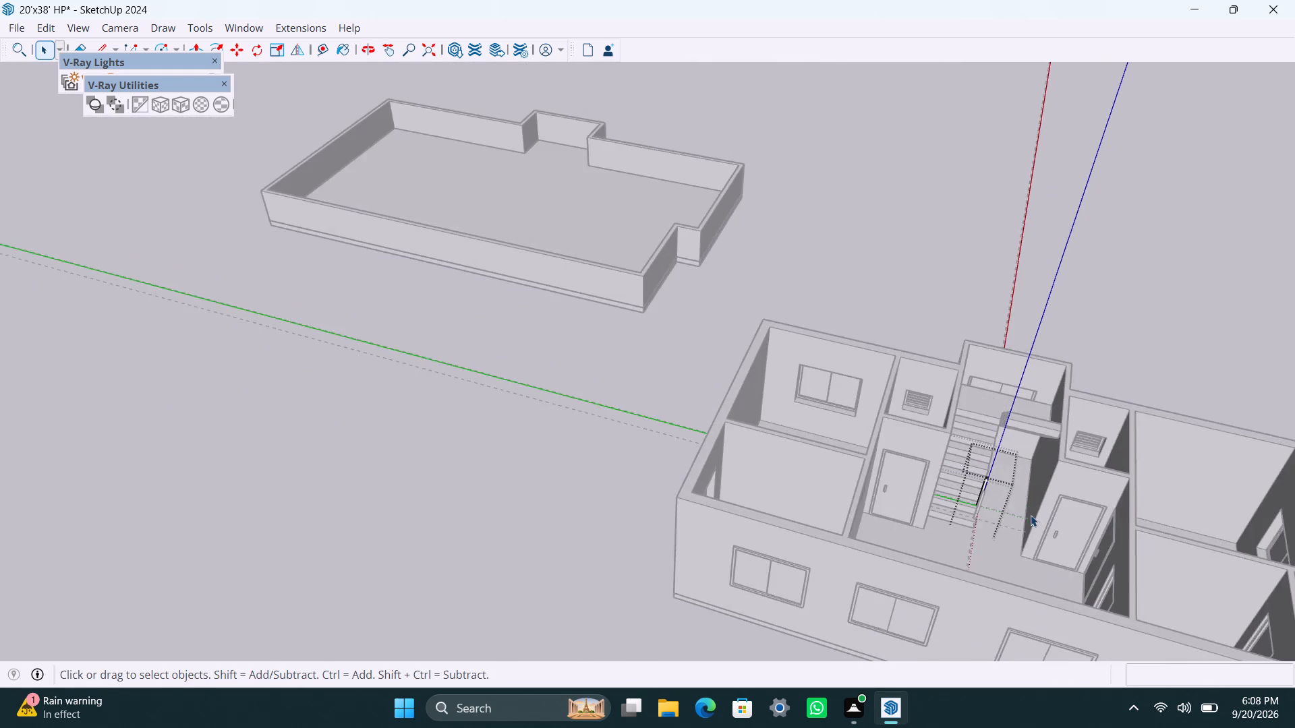
middle_click_drag(912, 447, 343, 436, "shift")
left_click(739, 310)
scroll(446, 427, "up", 2)
left_click(1135, 211)
scroll(476, 360, "up", 2)
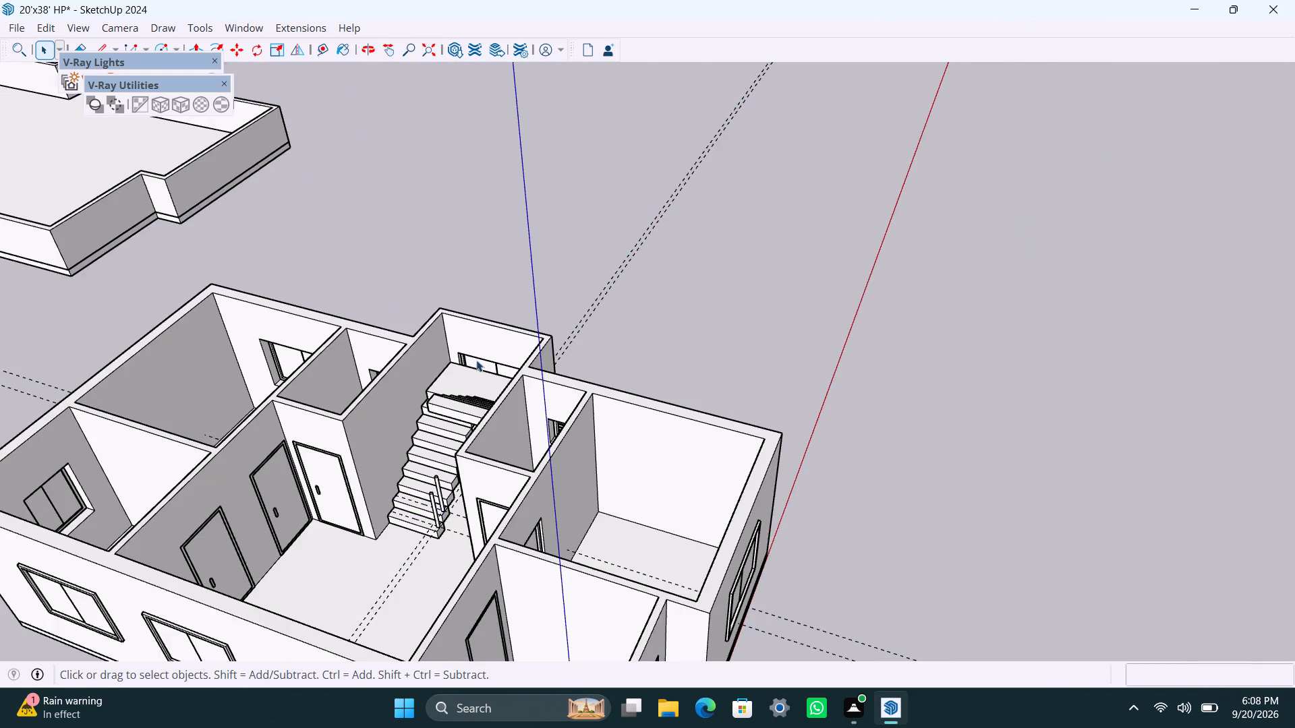
scroll(476, 360, "up", 2)
middle_click_drag(382, 503, 444, 551)
scroll(445, 554, "up", 2)
middle_click_drag(445, 609, 743, 397, "shift")
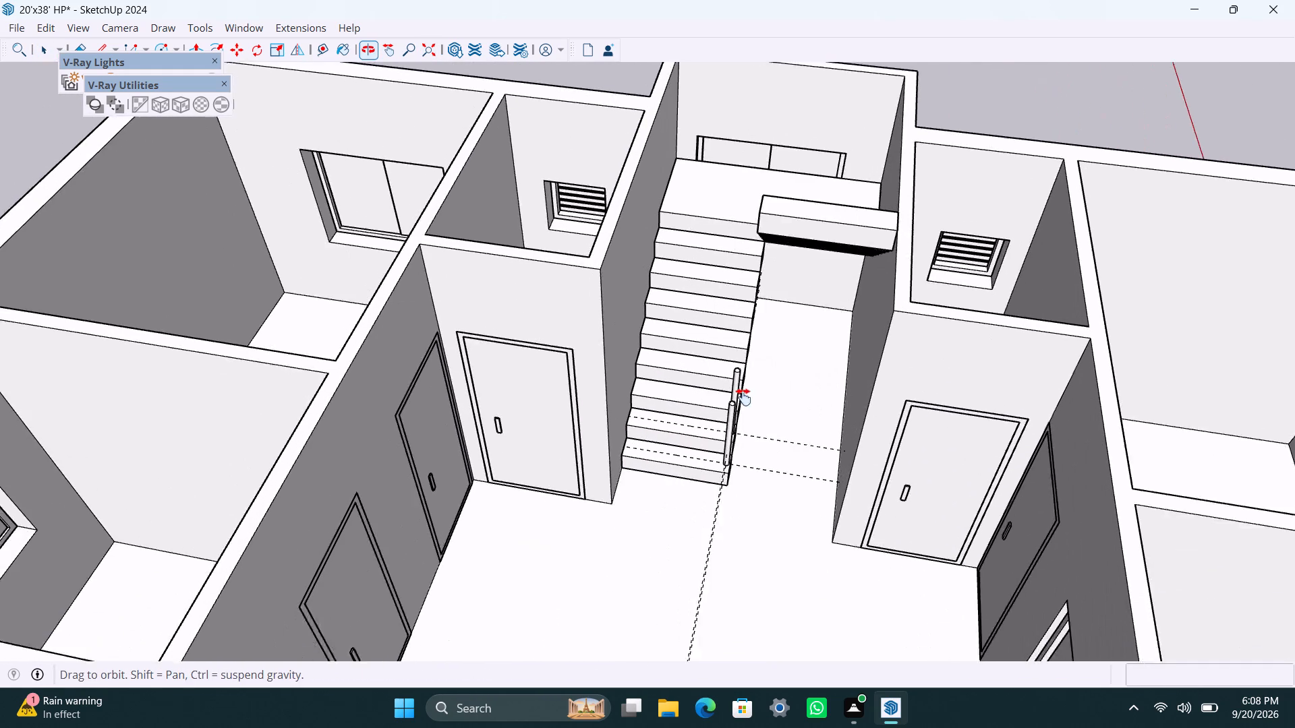
middle_click_drag(743, 397, 743, 395, "shift")
scroll(743, 393, "up", 4)
middle_click_drag(652, 468, 691, 694)
scroll(687, 702, "down", 1)
scroll(755, 392, "up", 3)
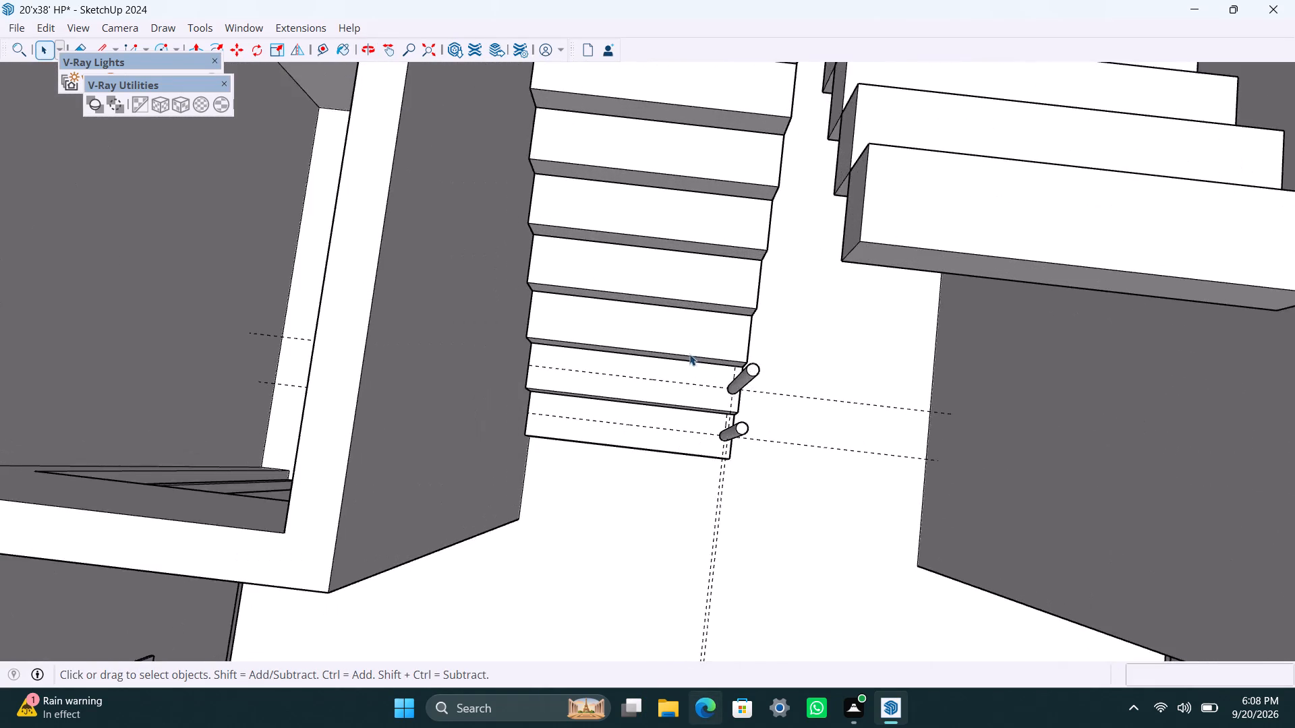
Open the first flight's third step group and place a guide 4.5" in from the tread's back edge.
scroll(689, 354, "up", 2)
double_click(687, 347)
left_click(681, 330)
scroll(681, 329, "up", 2)
left_click(844, 336)
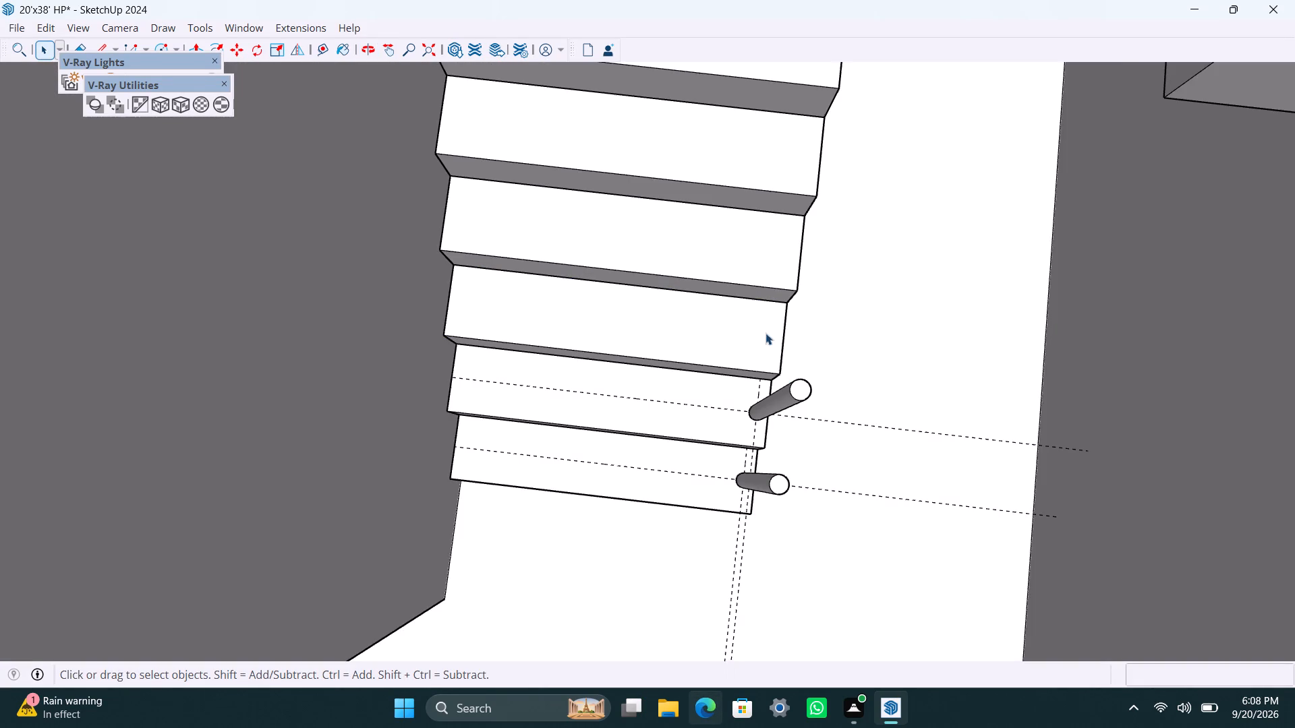
scroll(708, 324, "up", 2)
double_click(674, 324)
key("t")
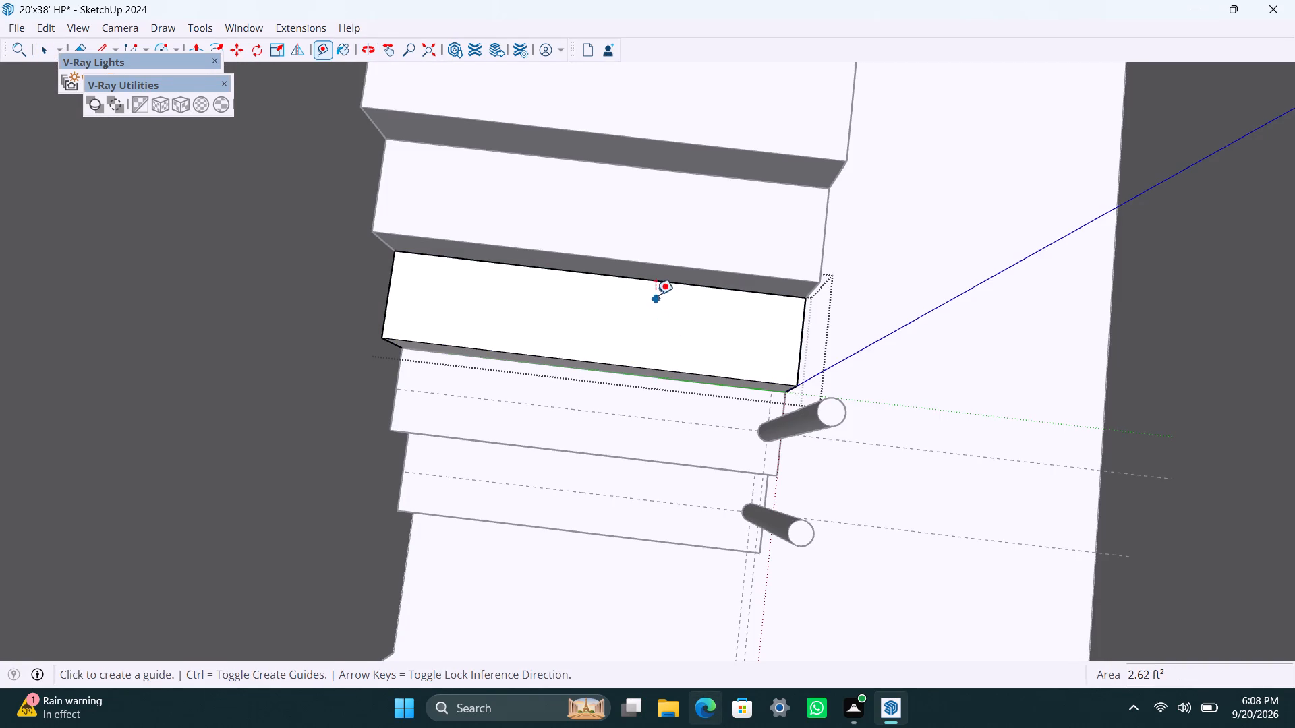
left_click(658, 285)
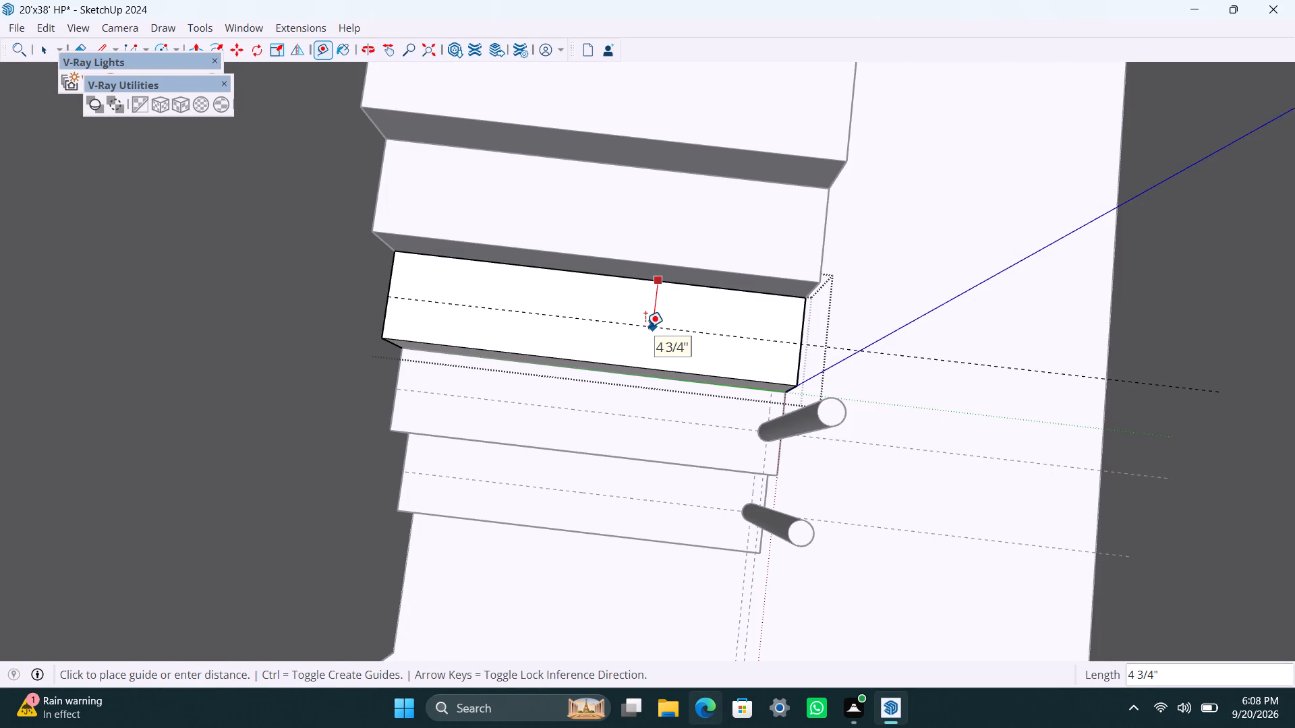
type("4.5\"")
key("Return")
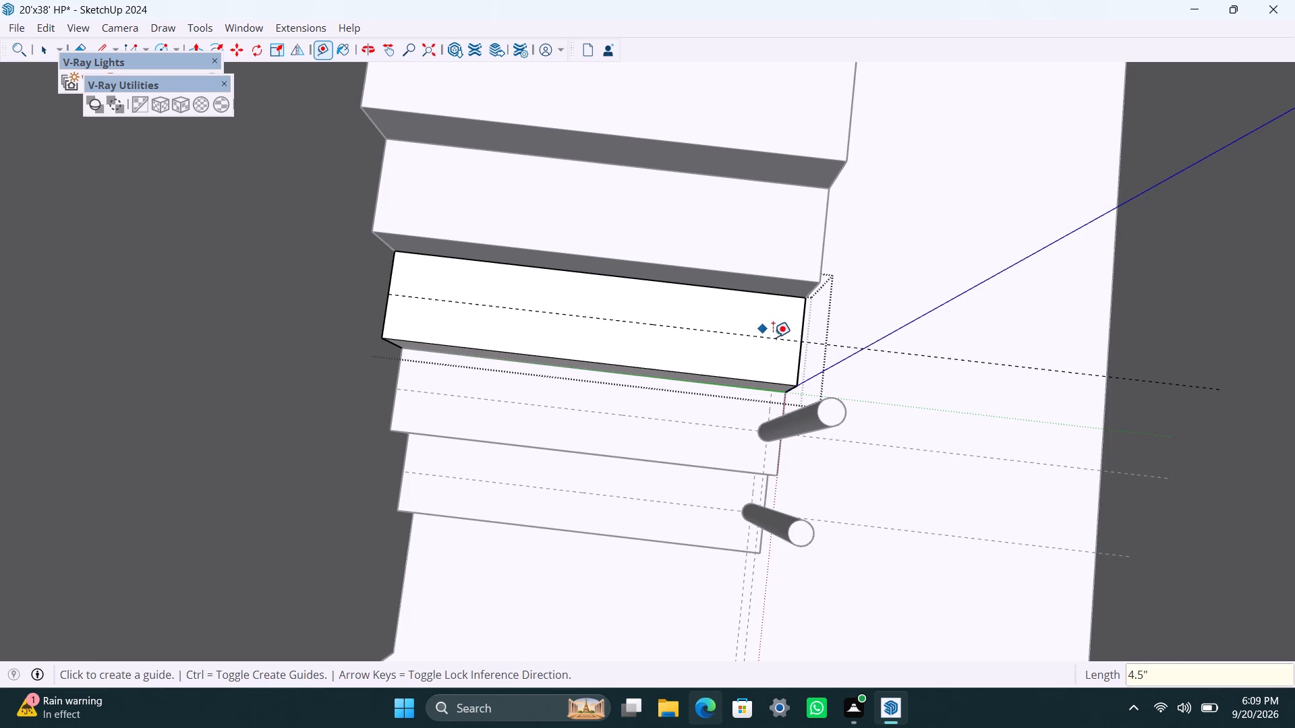
Place another guide 1.5" in from the open side edge of the third tread.
scroll(809, 357, "up", 3)
left_click(805, 309)
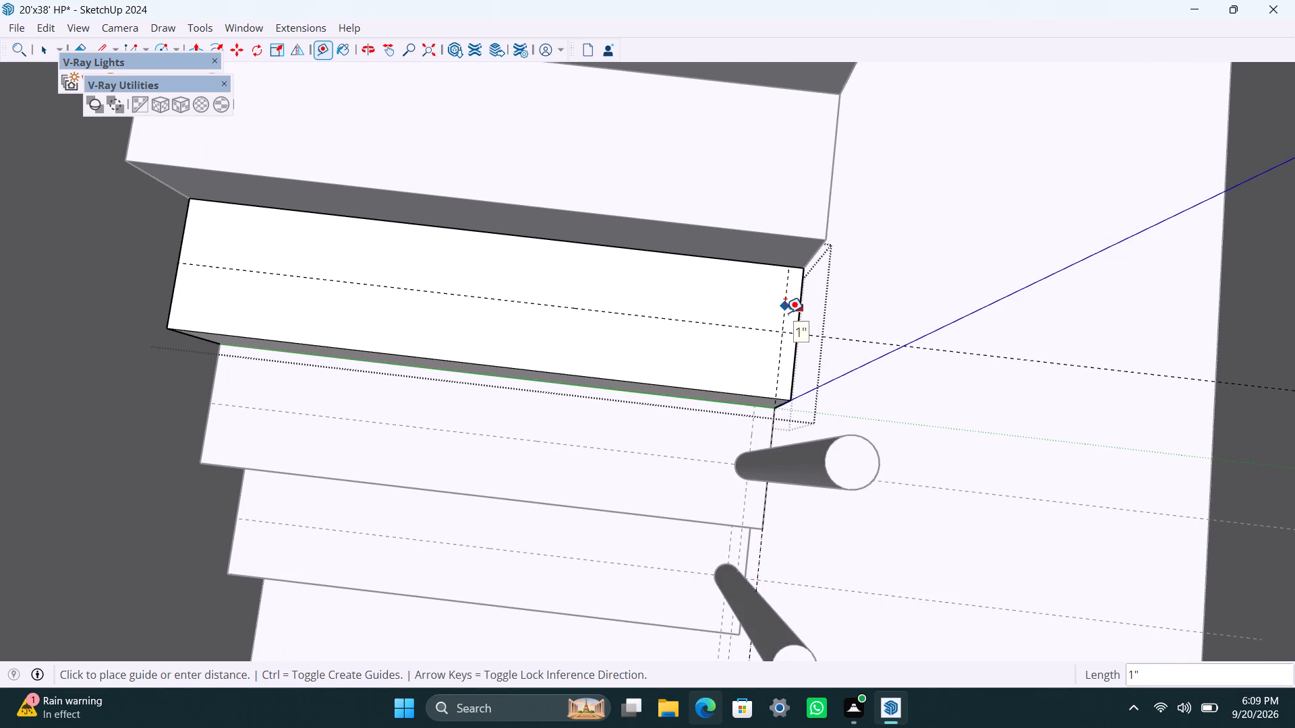
type("1.5\"")
key("Return")
key("space")
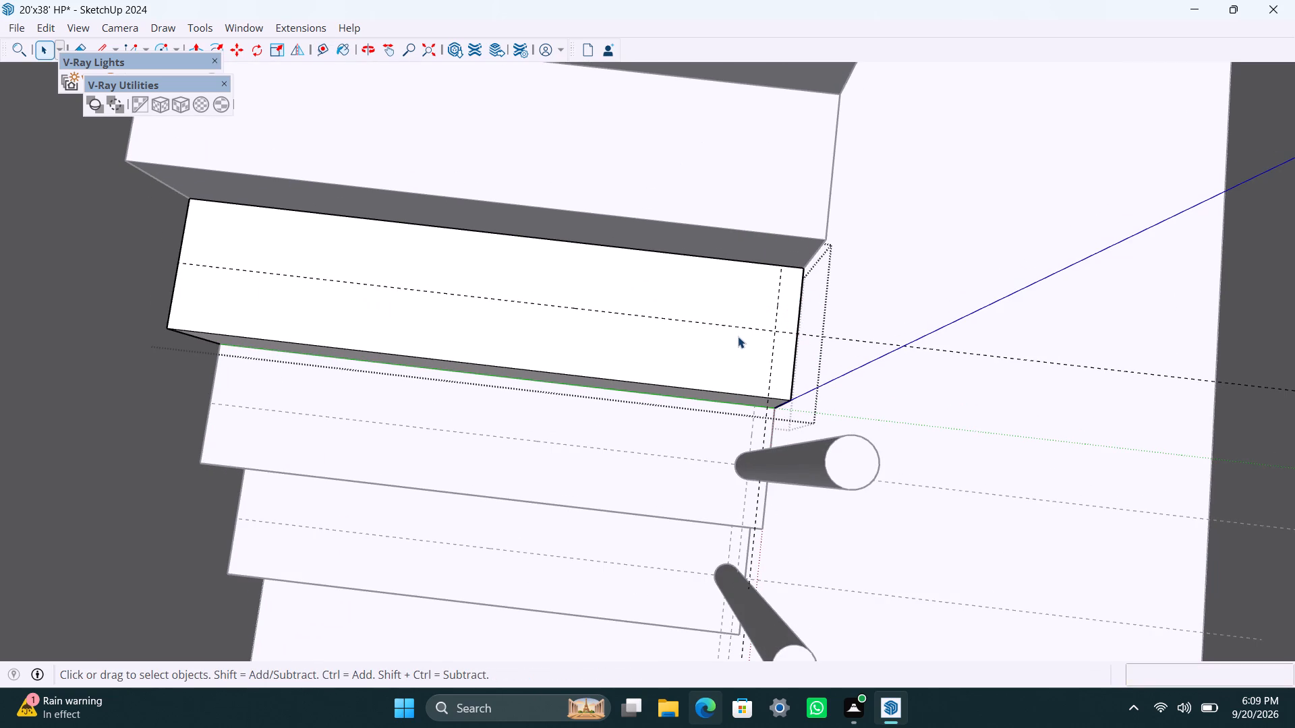
Draw a circle of 1" radius where the guides cross on the third tread, and make its face and edge a group.
key("c")
left_click(778, 329)
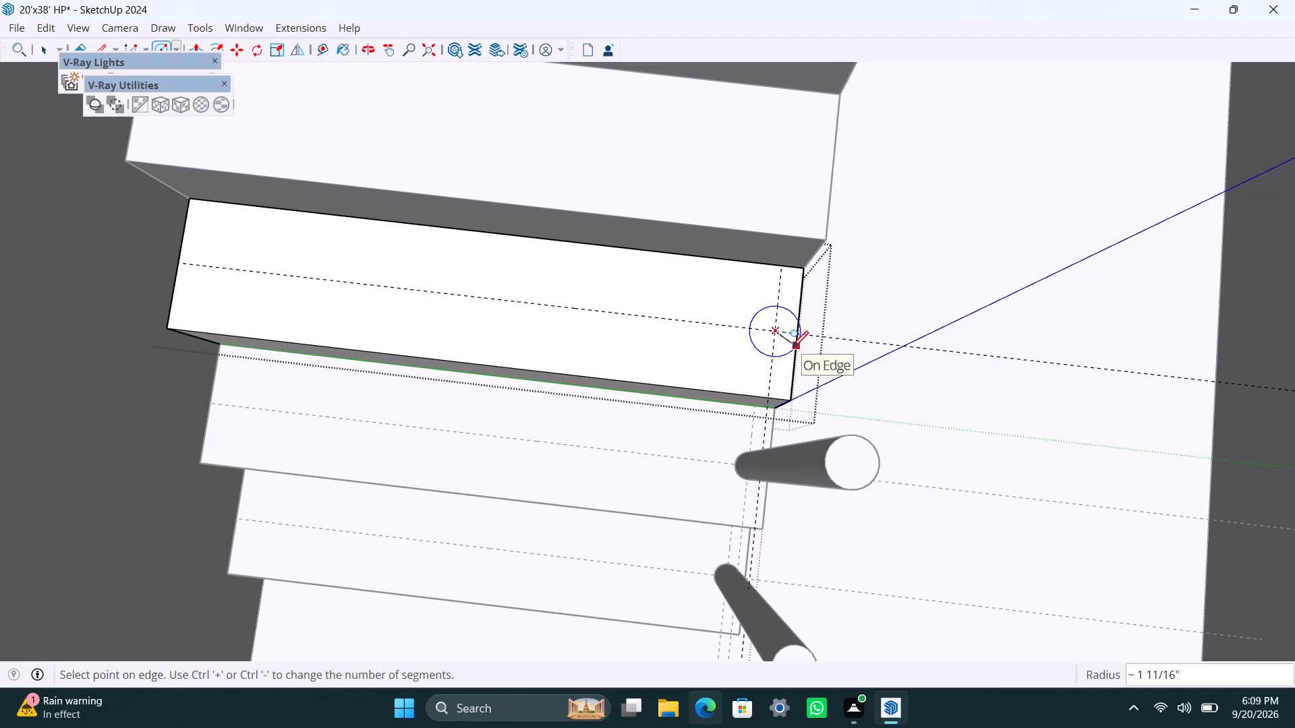
type("1\"")
key("Return")
key("space")
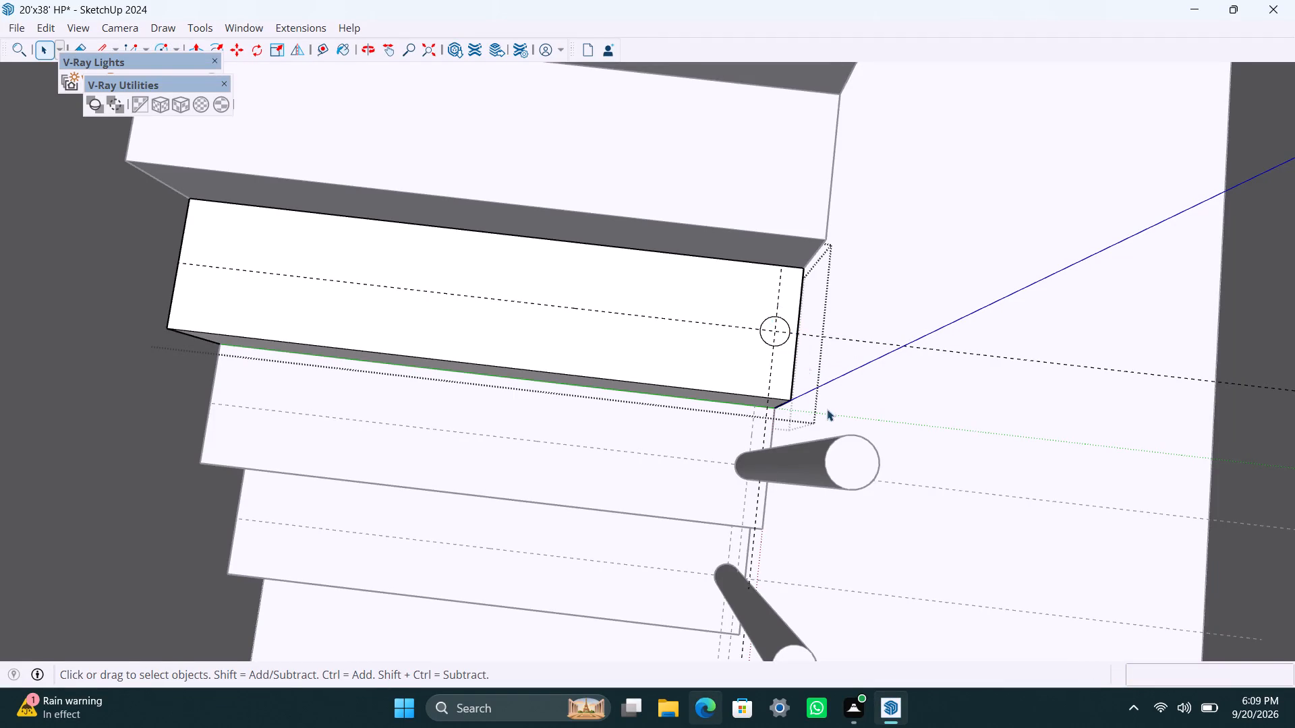
scroll(827, 408, "up", 2)
scroll(611, 168, "up", 2)
scroll(786, 331, "up", 4)
double_click(792, 316)
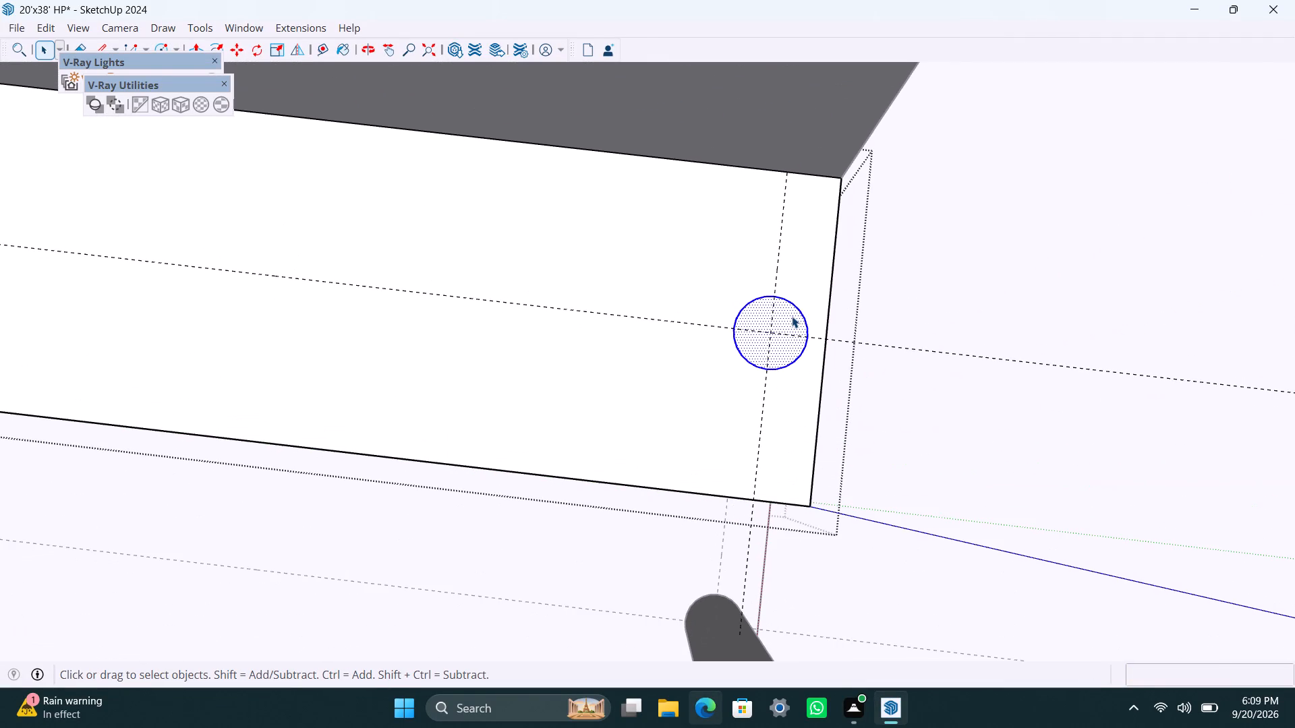
right_click(792, 317)
left_click(859, 160)
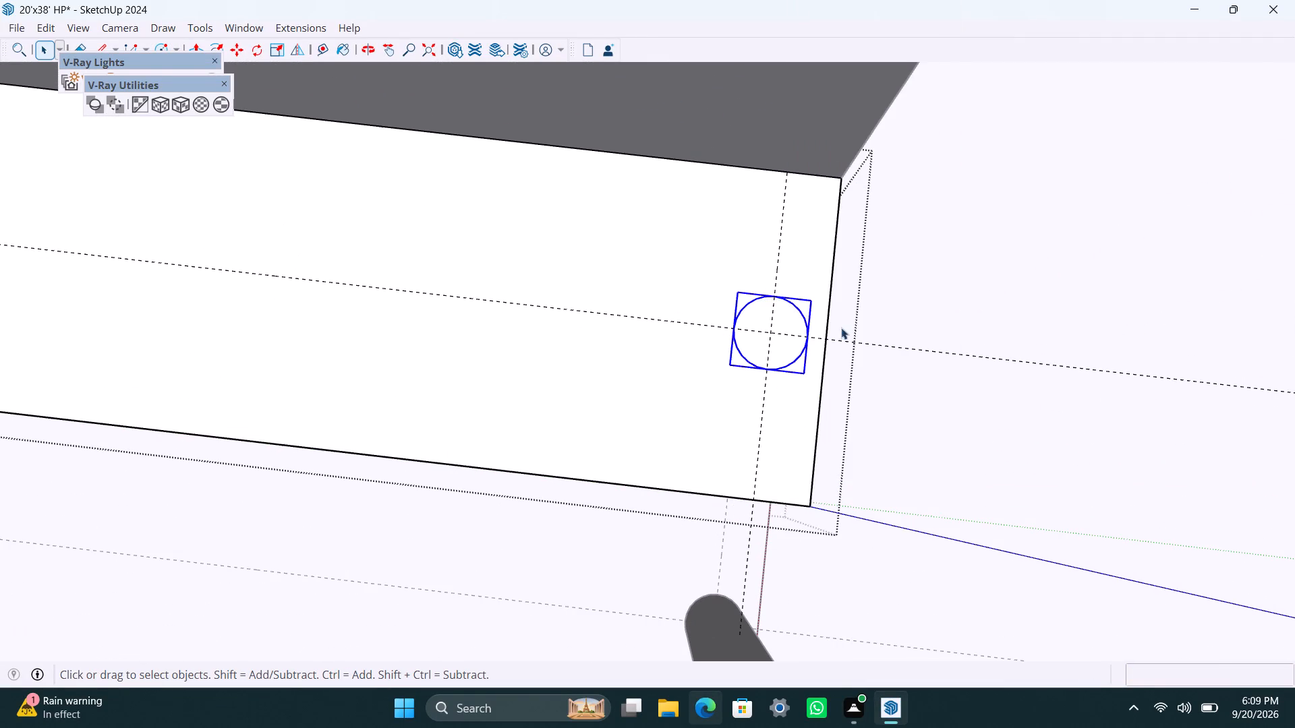
Inside the third tread's circle group, Push/Pull the circular face up 3' to form a railing post.
scroll(816, 339, "up", 2)
triple_click(785, 311)
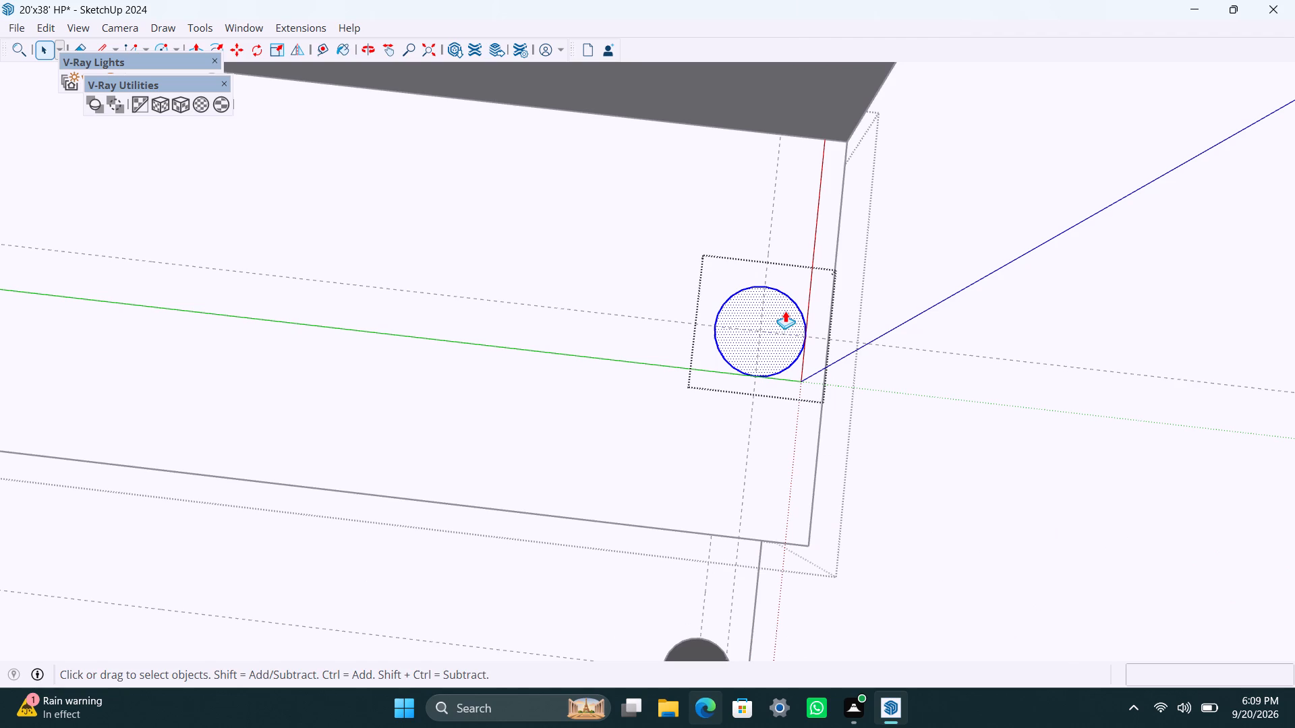
key("p")
left_click(785, 311)
type("3'")
key("Return")
key("space")
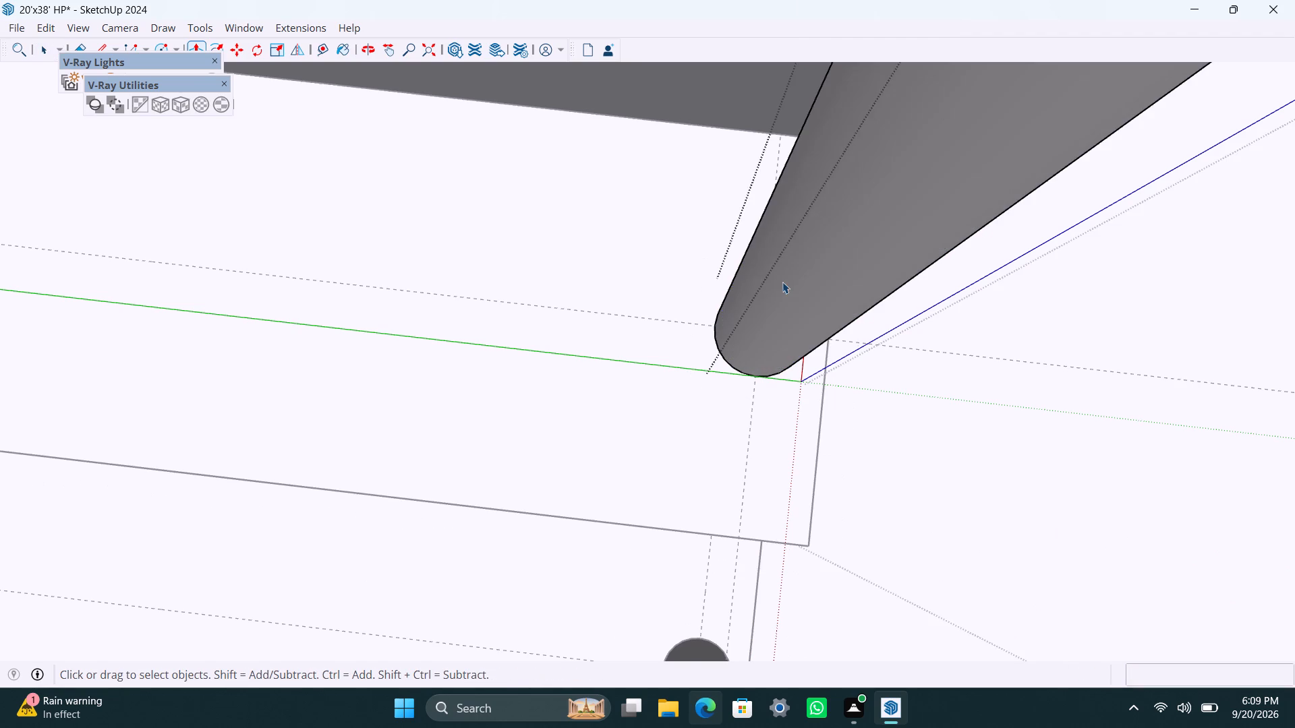
Open the first flight's fourth step group and place a guide 4.5" in from the tread's back edge.
scroll(757, 284, "down", 20)
scroll(757, 284, "down", 1)
middle_click_drag(534, 429, 582, 507, "shift")
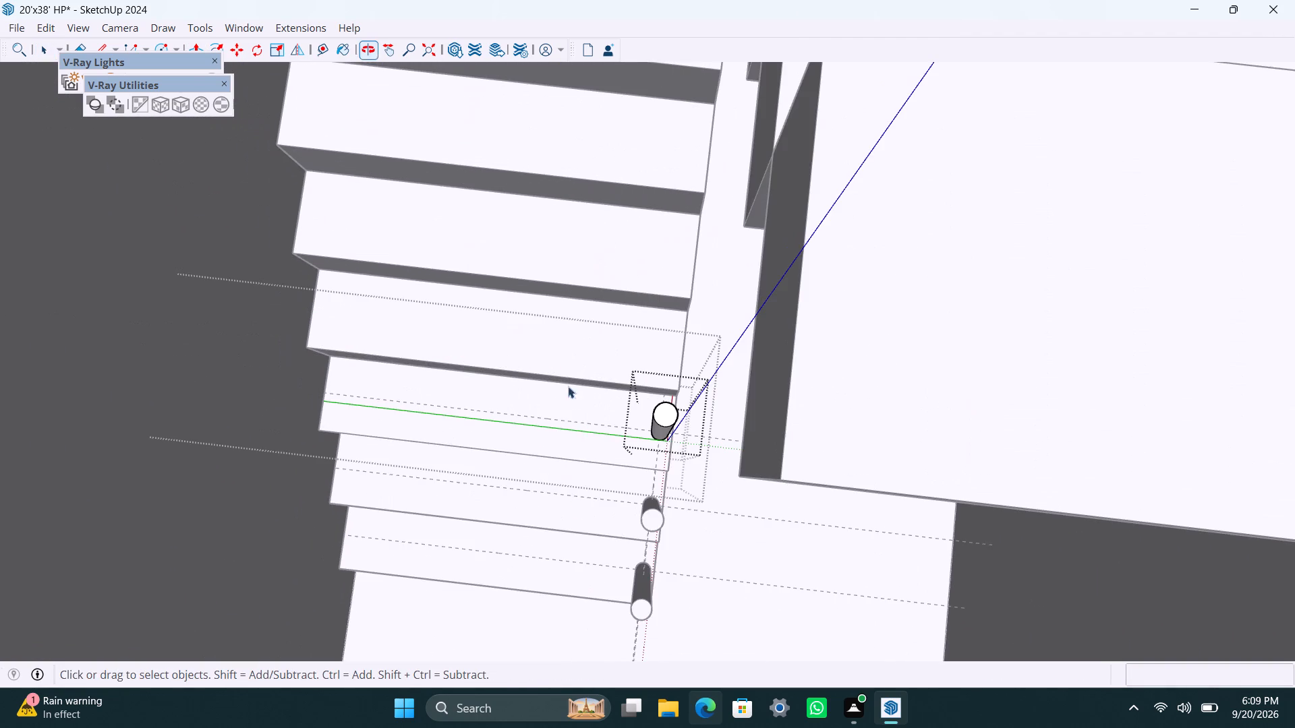
left_click(566, 359)
scroll(567, 351, "up", 3)
left_click(566, 346)
double_click(565, 344)
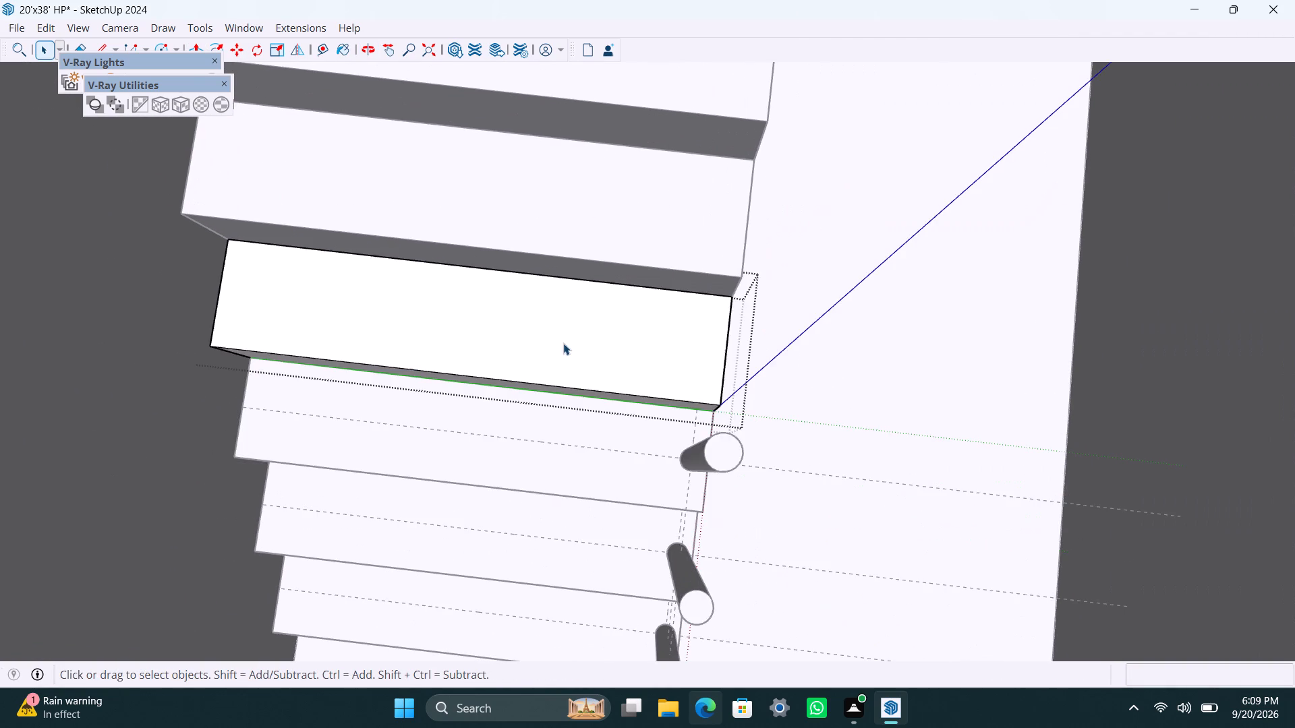
scroll(568, 340, "up", 1)
key("t")
left_click(587, 269)
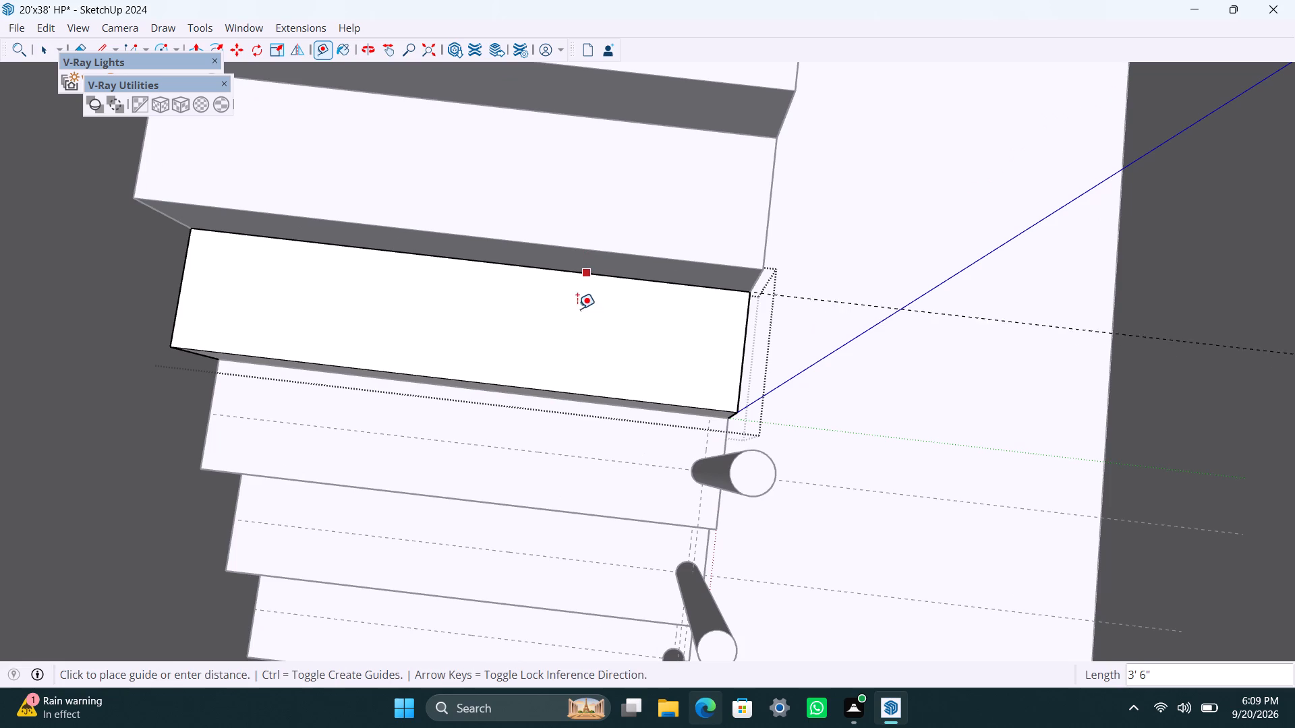
type("4.5\"")
key("Return")
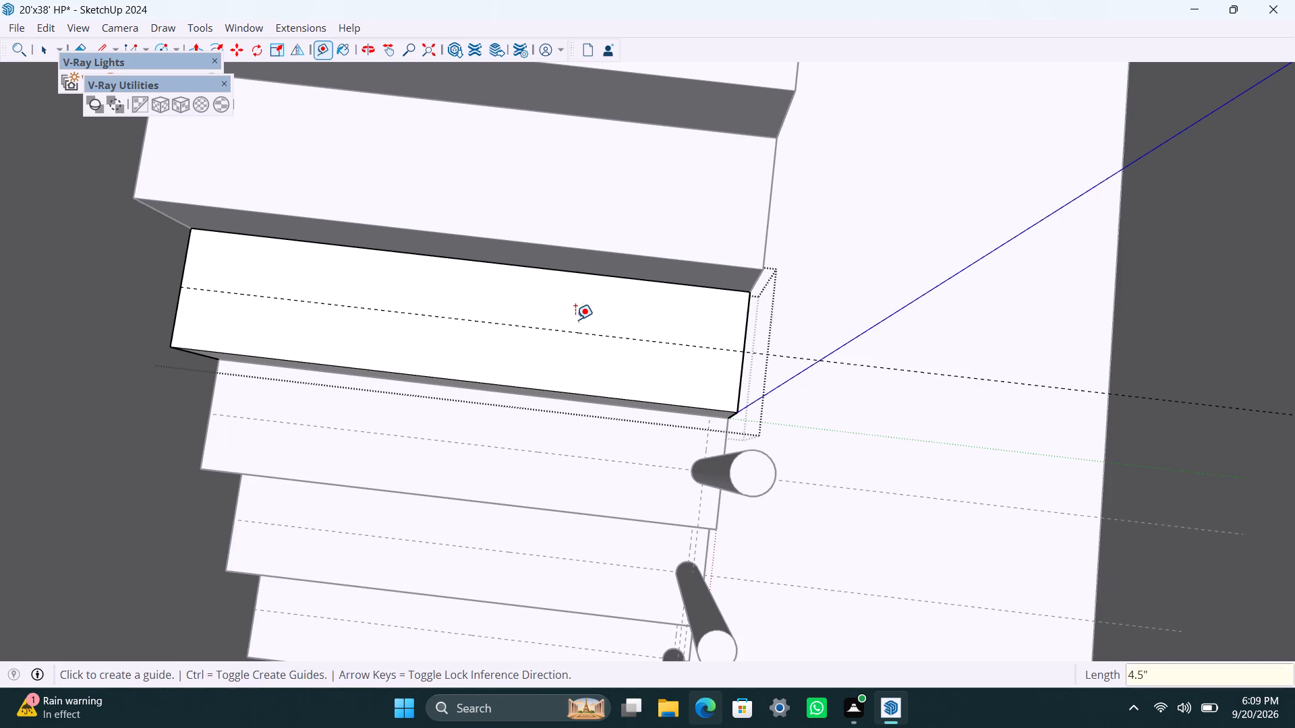
key("space")
Place another guide 1.5" in from the open side edge of the fourth tread.
key("t")
left_click(749, 313)
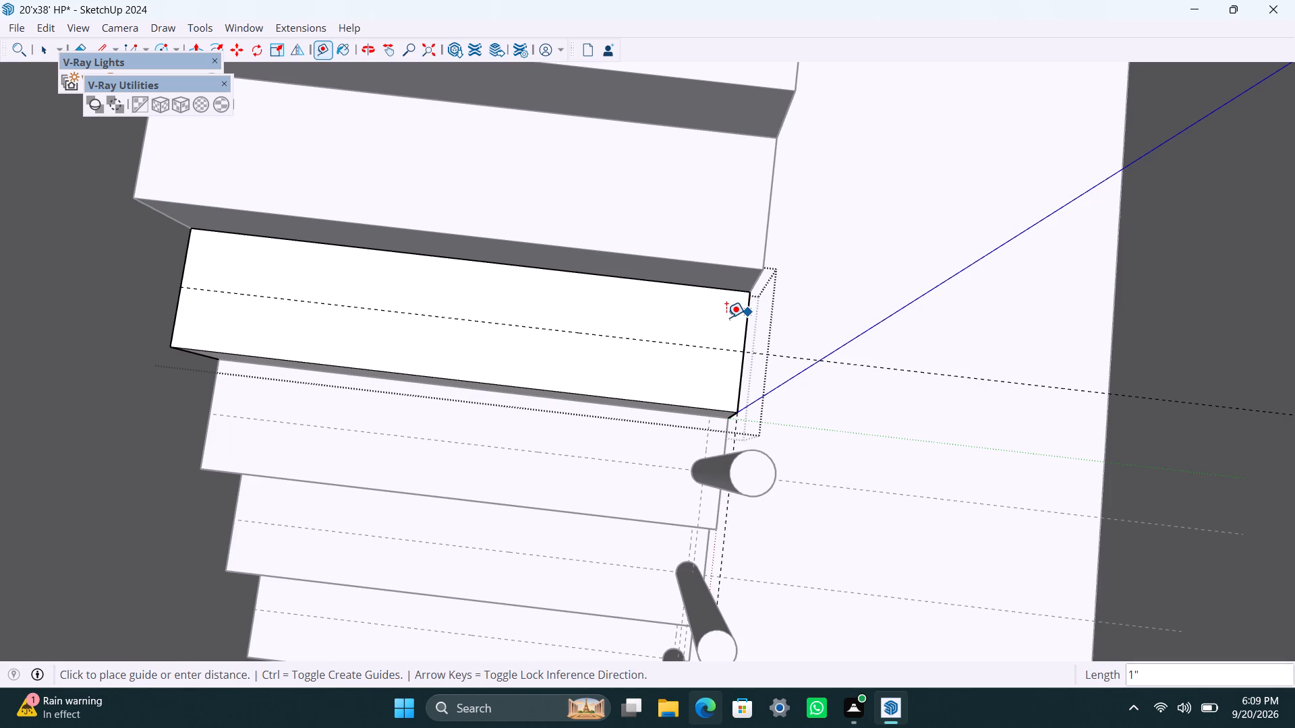
type("1.5\"")
key("Return")
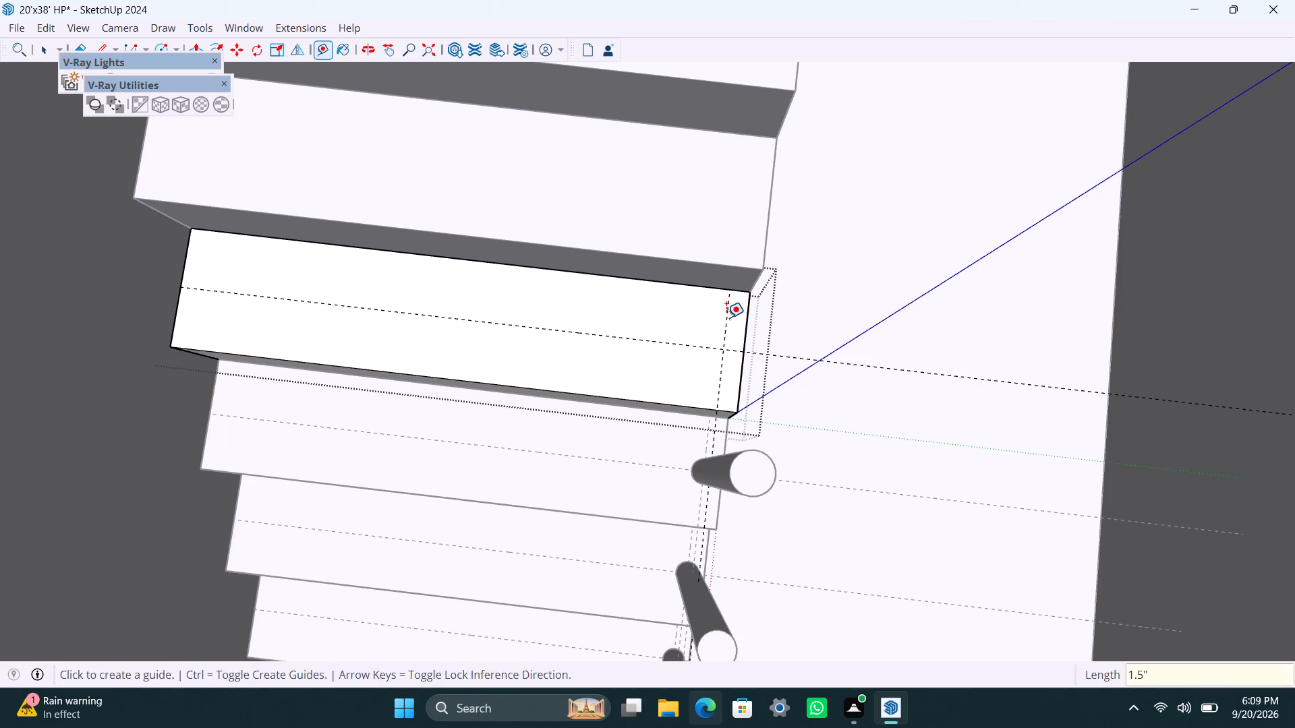
key("space")
Draw a circle of 1" radius where the guides cross on the fourth tread, and make its face and edge a group.
scroll(735, 377, "up", 4)
key("c")
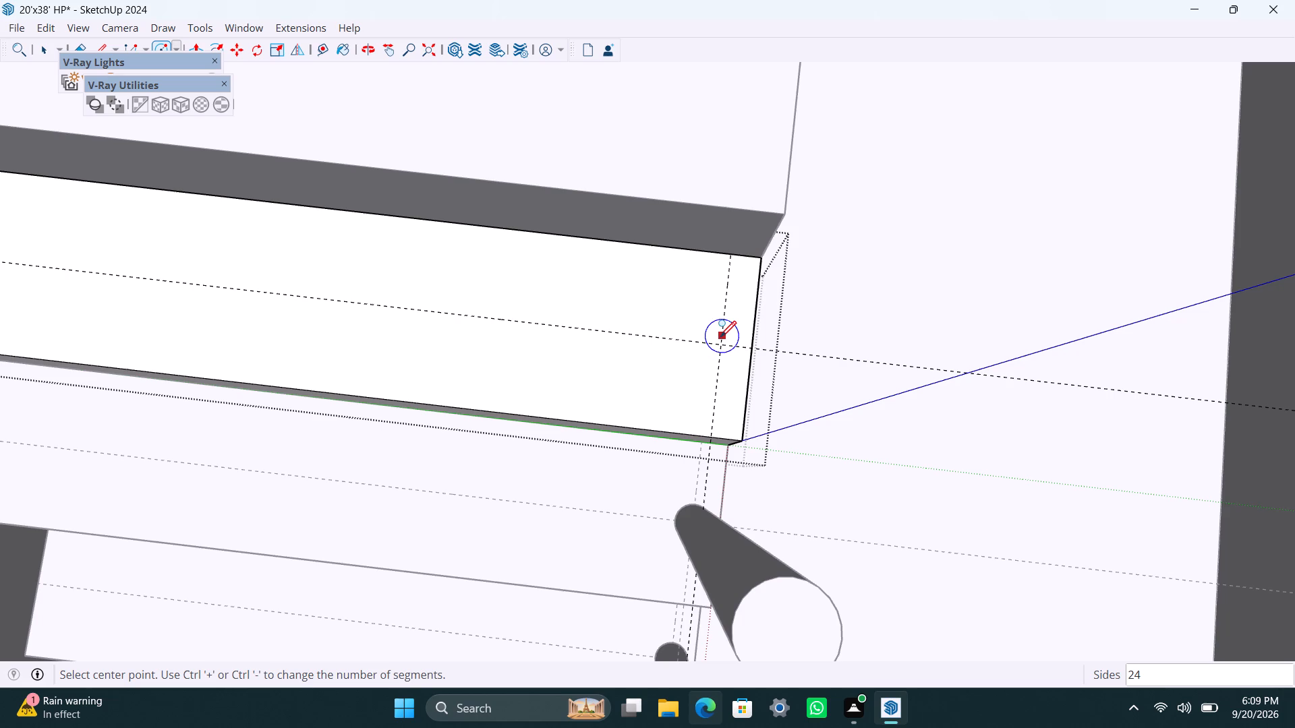
left_click(722, 341)
type("1\"")
key("Return")
key("space")
scroll(732, 355, "up", 3)
double_click(732, 355)
right_click(731, 355)
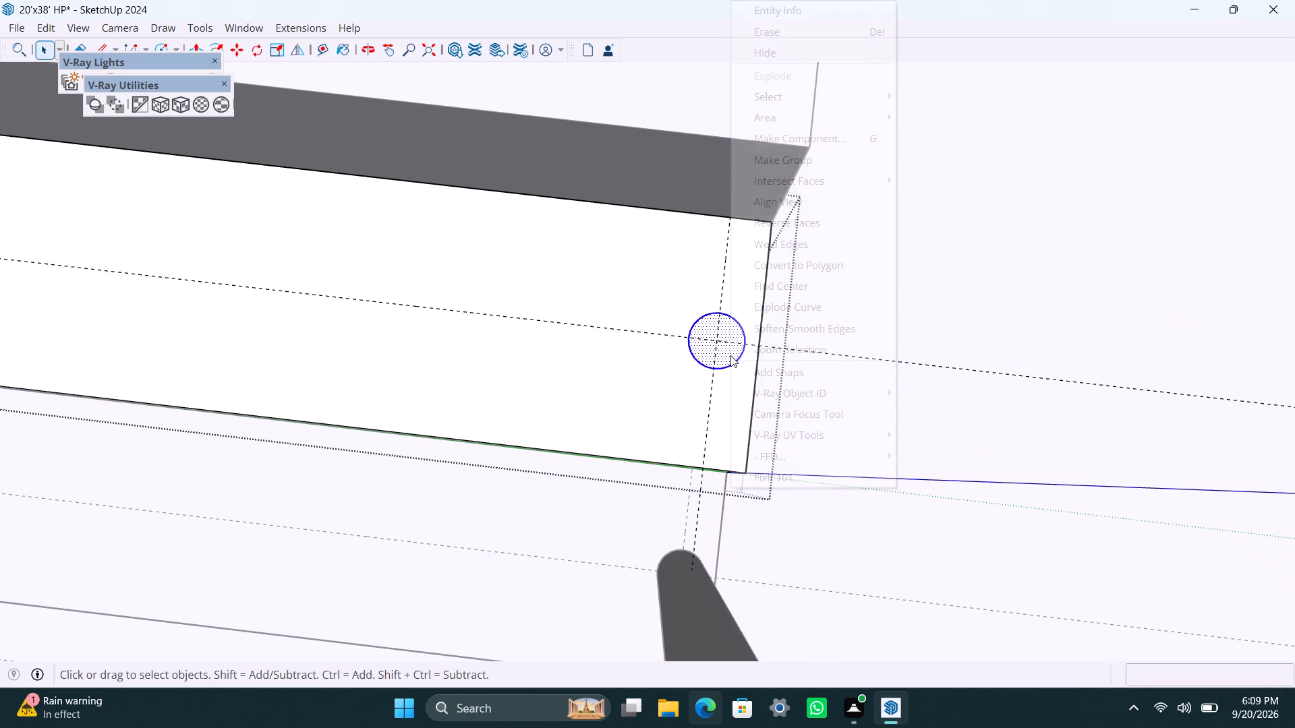
left_click(803, 166)
Inside the fourth tread's circle group, Push/Pull the circular face up 3' to form a railing post.
scroll(728, 353, "up", 2)
triple_click(728, 353)
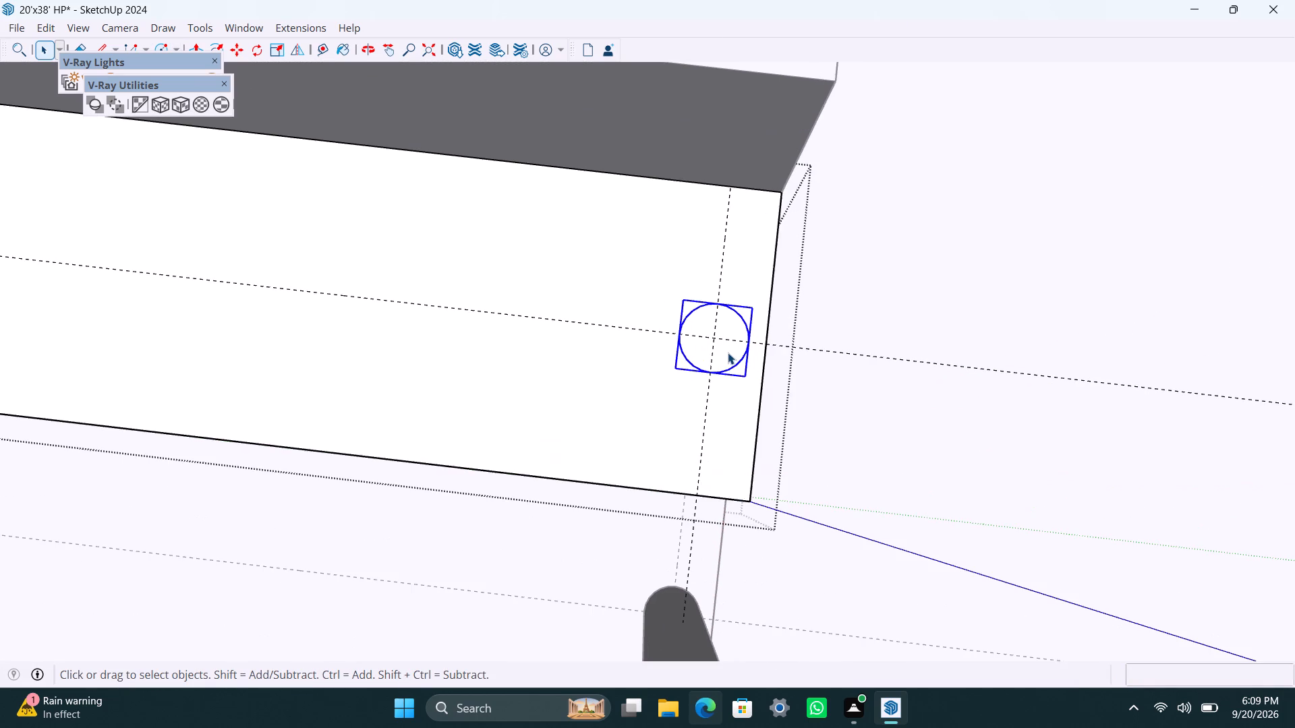
key("p")
left_click(728, 353)
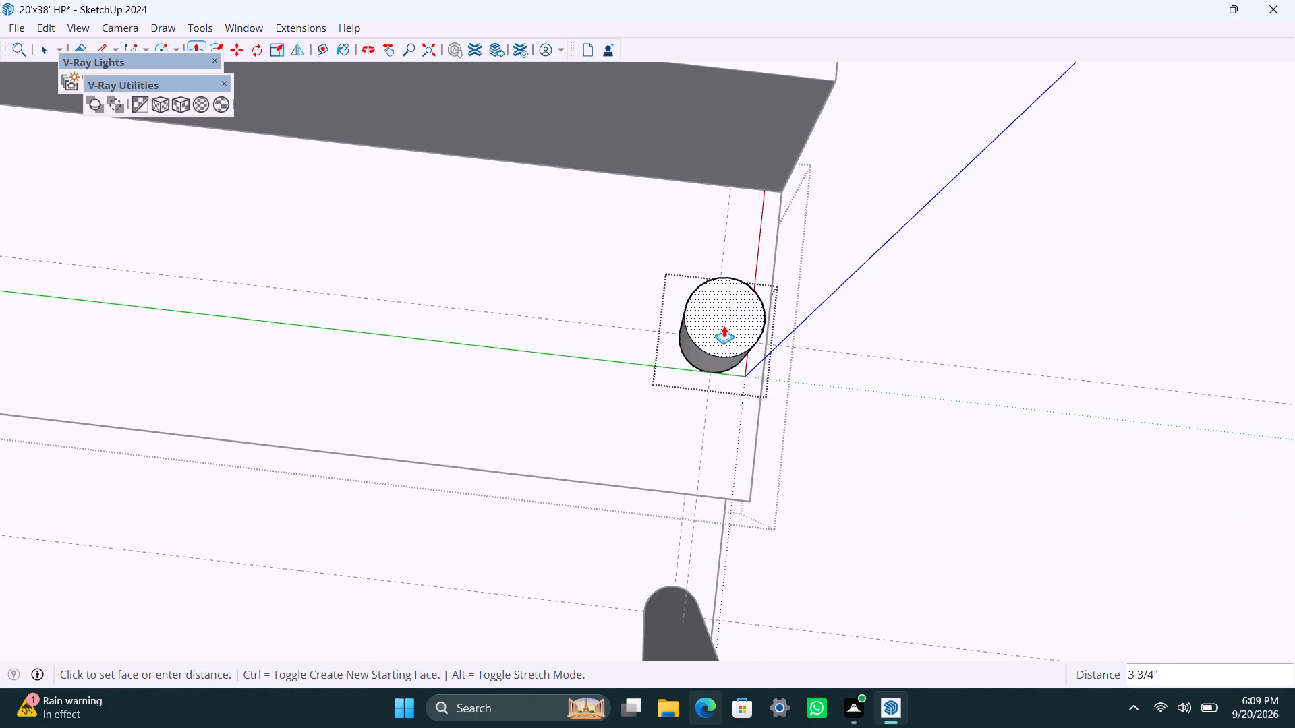
type("3'")
key("Return")
key("space")
Open the first flight's fifth step group and place a guide 4.5" in from the tread's back edge.
scroll(724, 326, "down", 17)
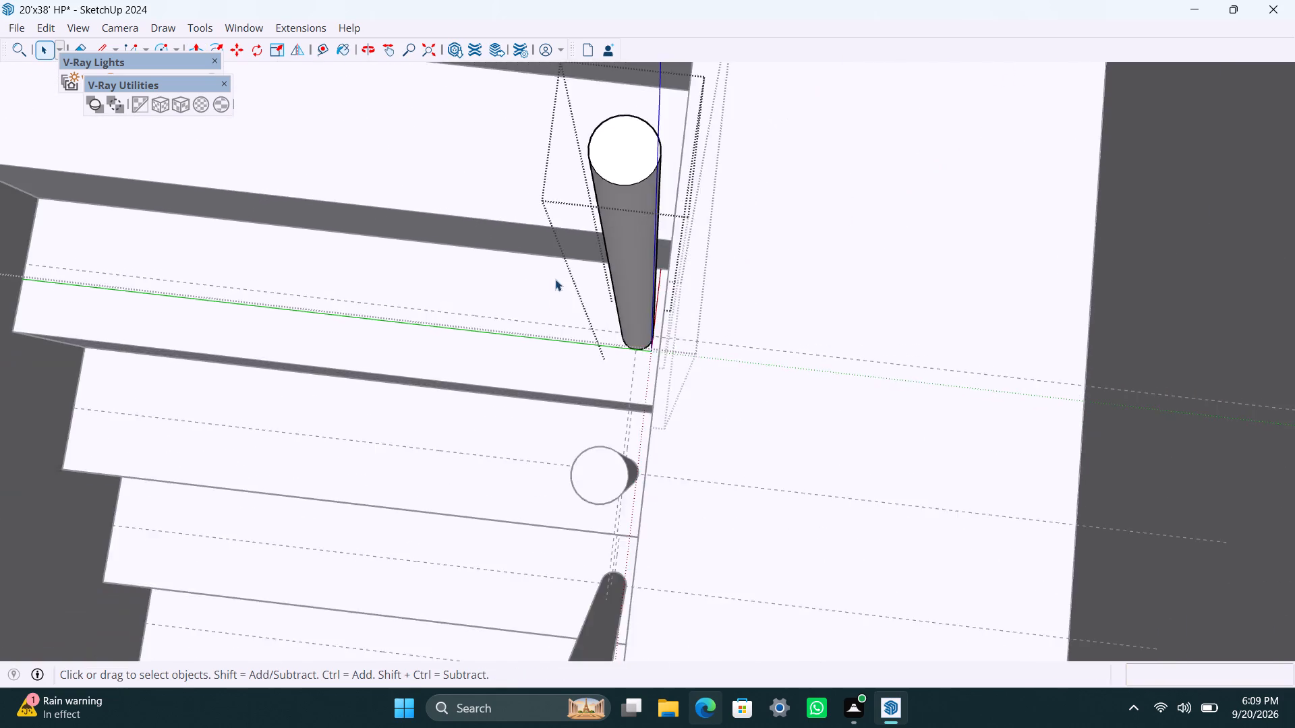
scroll(555, 279, "down", 3)
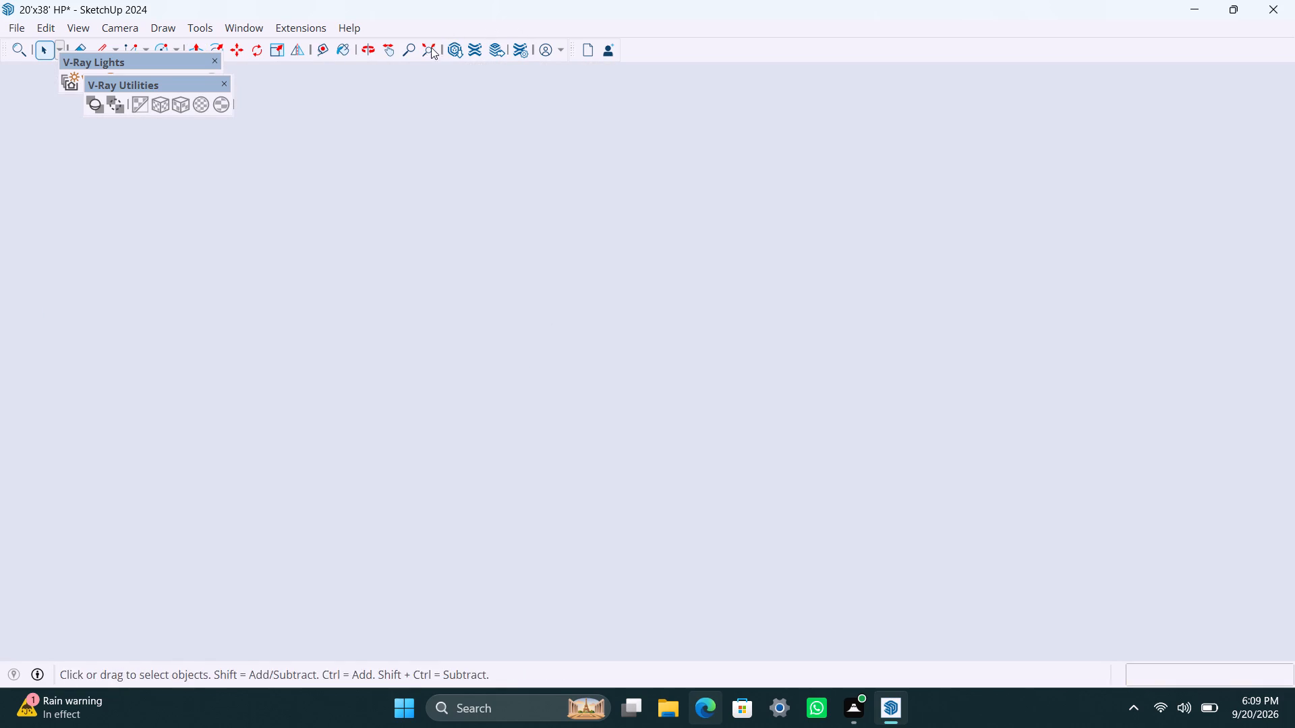
left_click(430, 47)
scroll(517, 457, "down", 4)
middle_click_drag(631, 514, 574, 529, "shift")
scroll(657, 479, "up", 6)
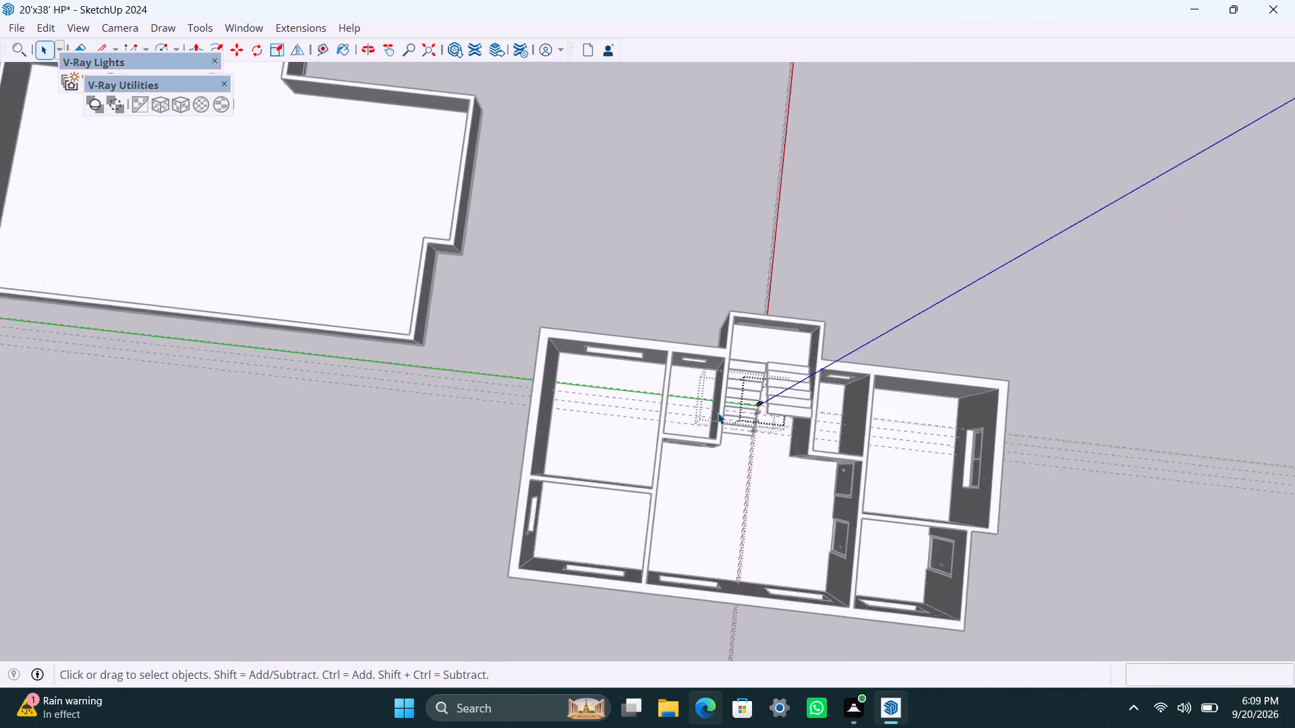
scroll(718, 413, "up", 6)
middle_click_drag(737, 394, 681, 421, "shift")
scroll(733, 410, "up", 9)
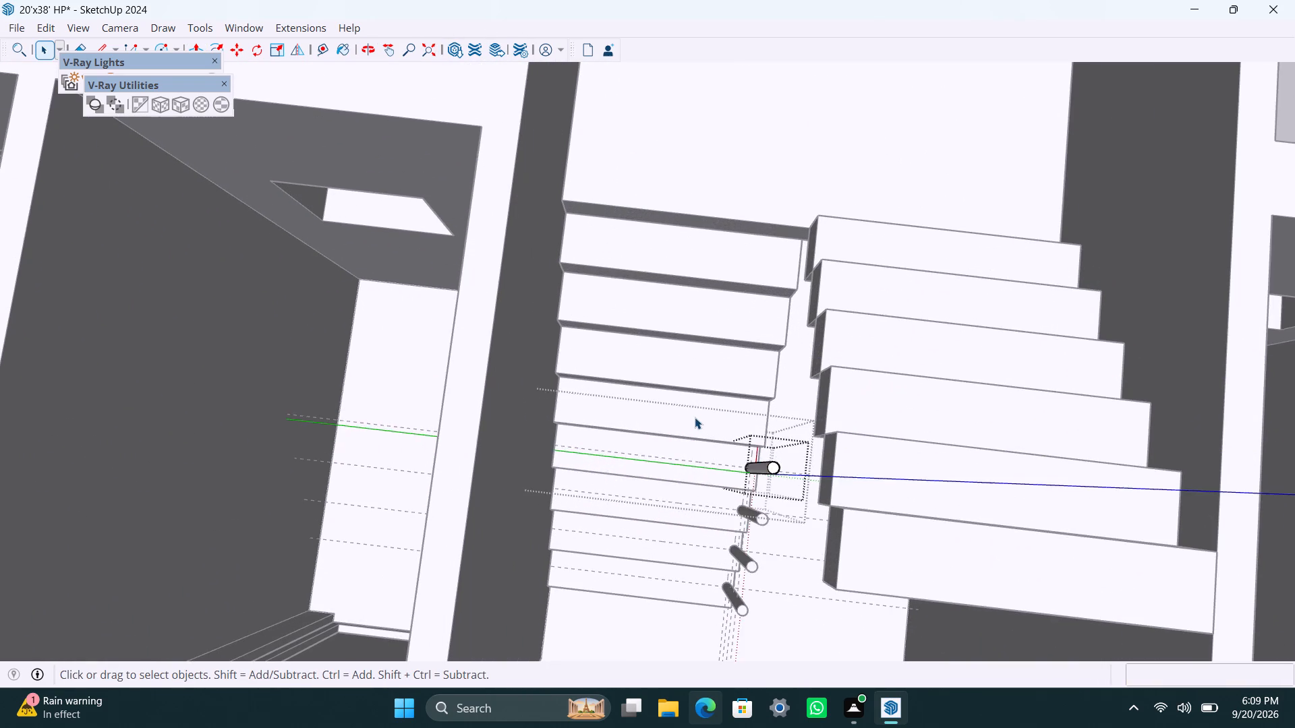
double_click(695, 417)
left_click(695, 417)
left_click(813, 127)
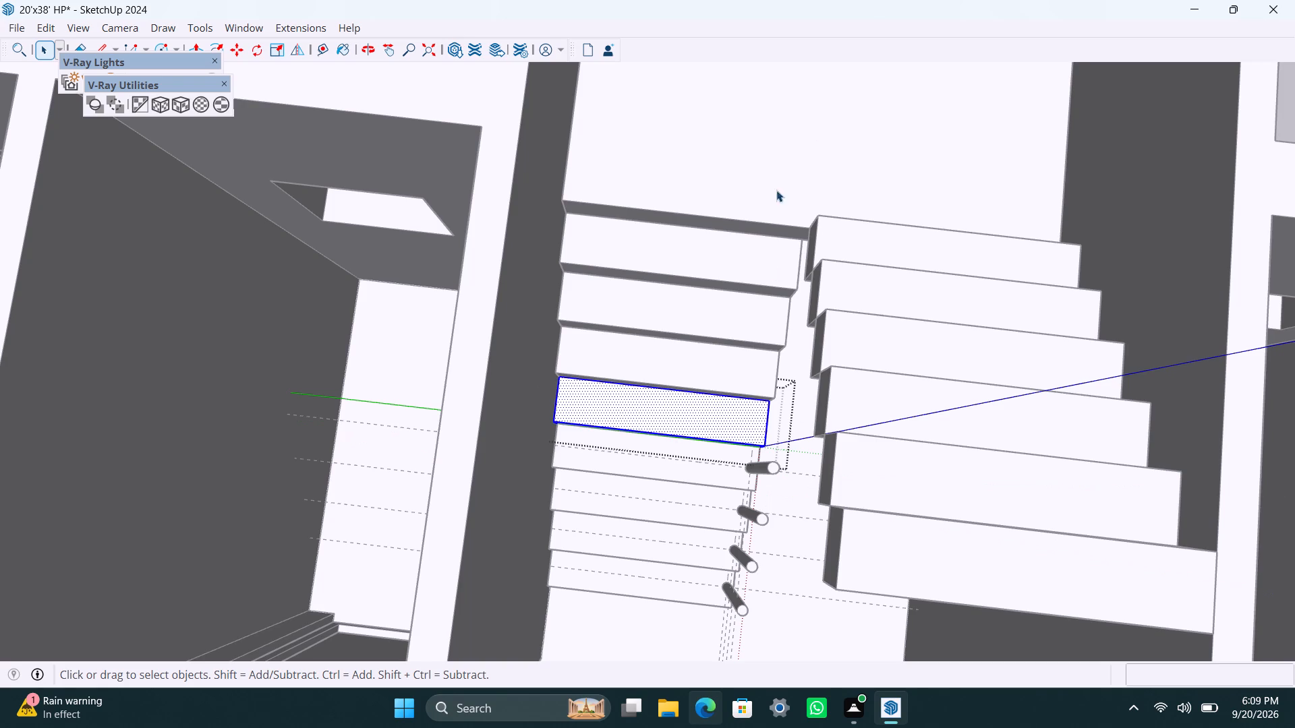
left_click(681, 406)
left_click(681, 406)
scroll(687, 412, "up", 3)
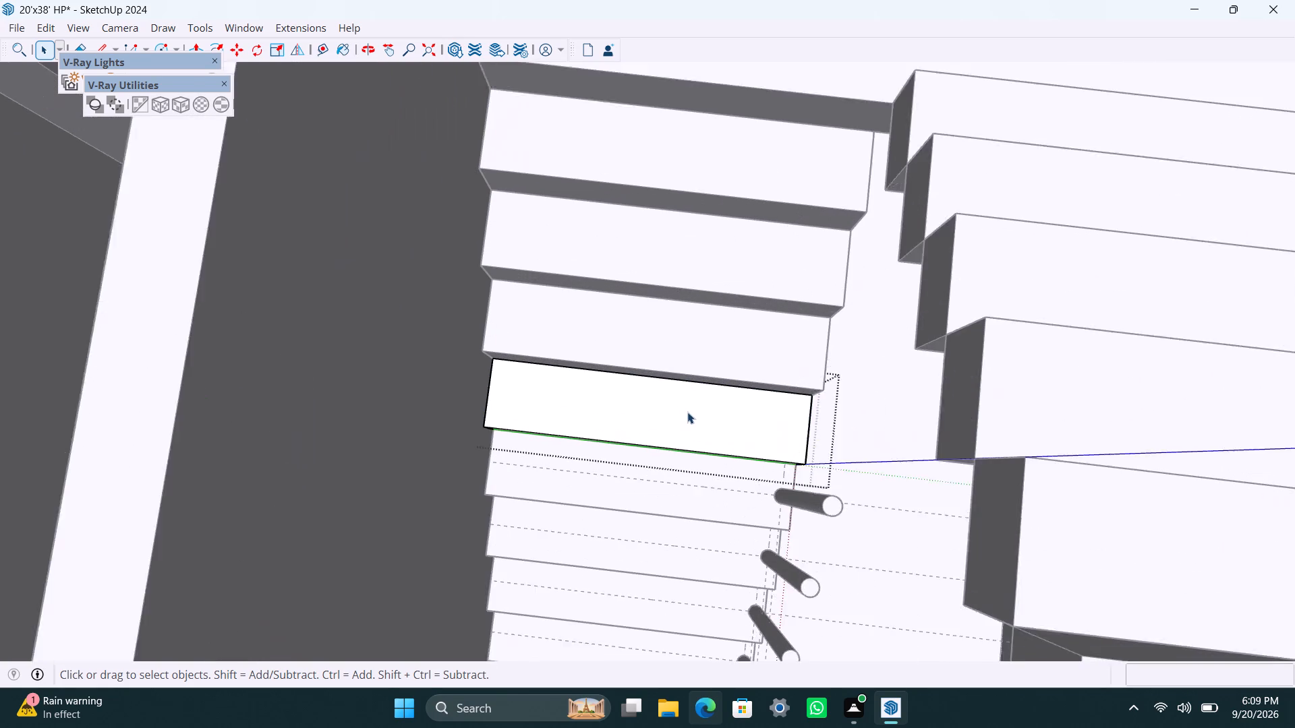
scroll(687, 412, "up", 2)
key("t")
left_click_drag(693, 382, 693, 396)
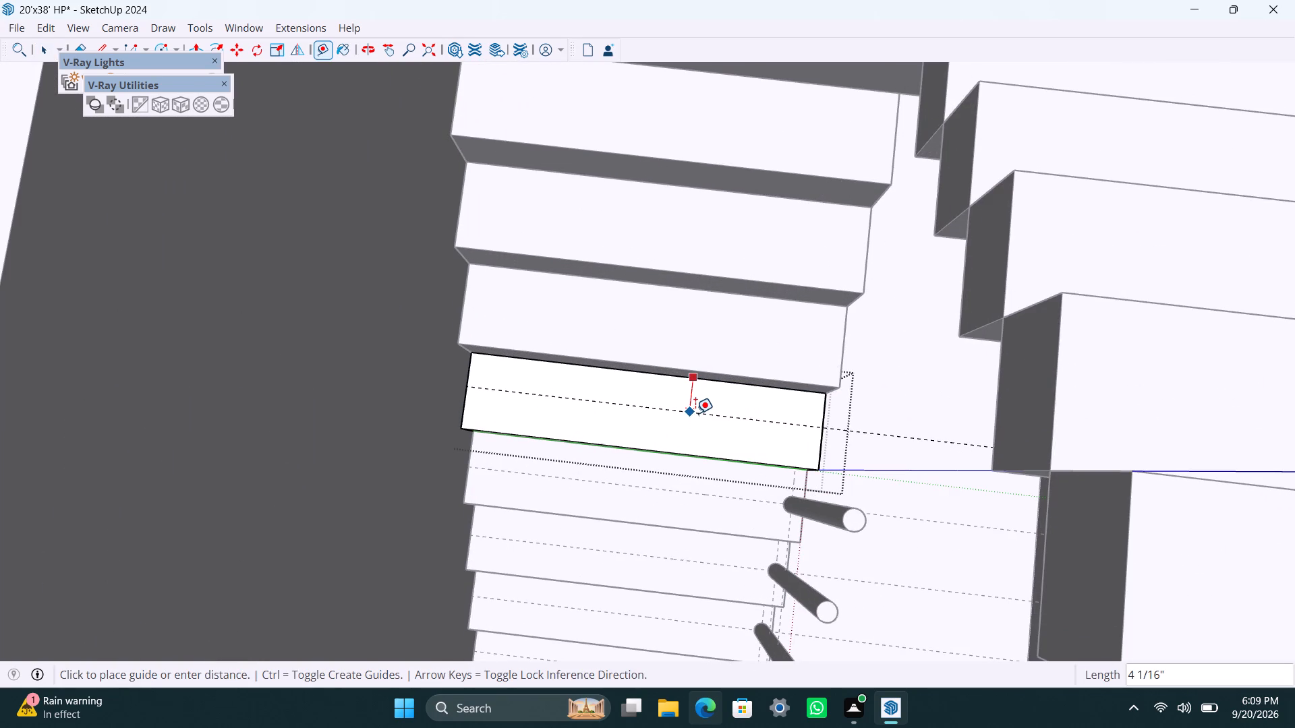
type("4.5\"")
key("Return")
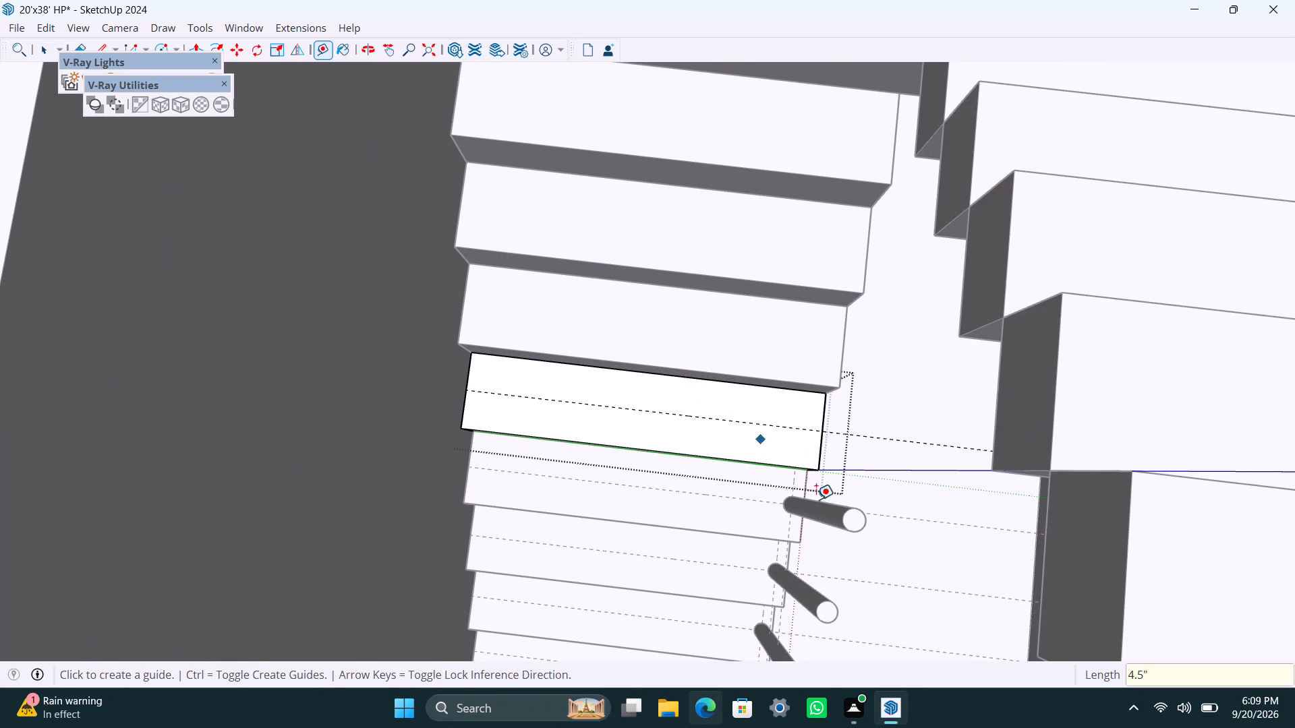
Place another guide 1.5" in from the open side edge of the fifth tread.
scroll(815, 487, "up", 5)
left_click(830, 411)
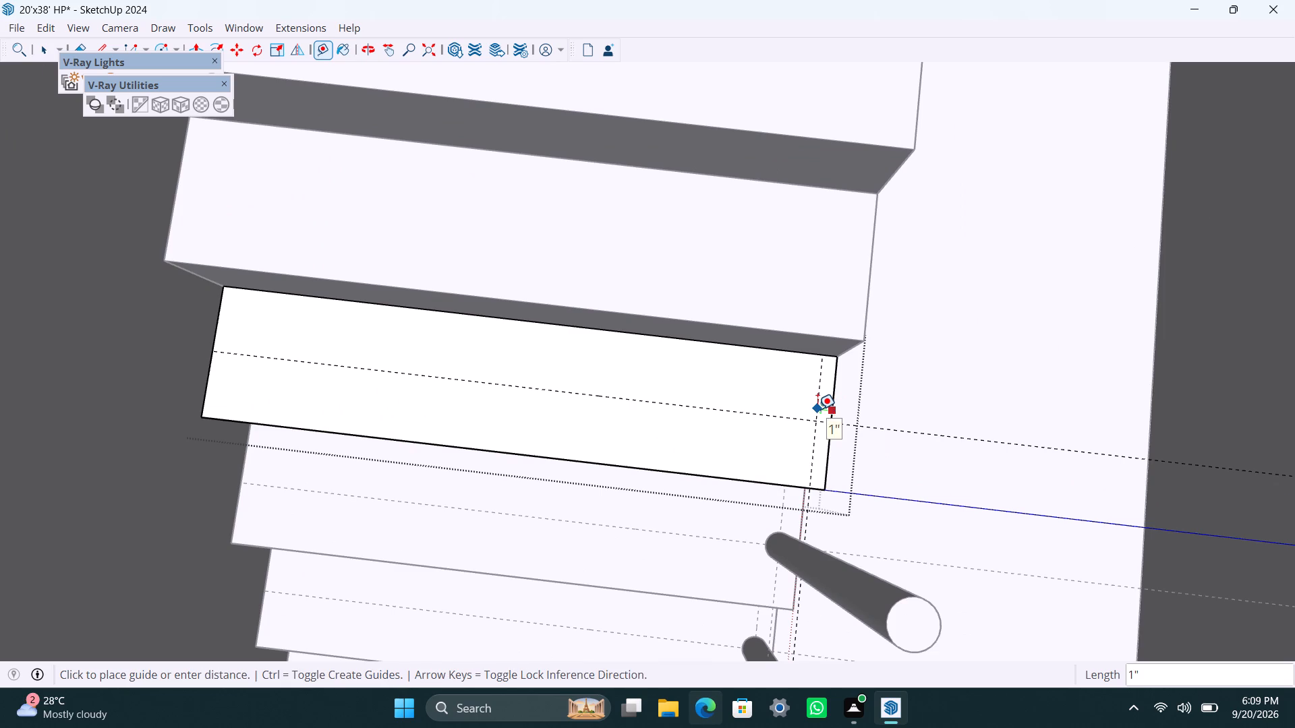
type("1.5\"")
key("Return")
key("space")
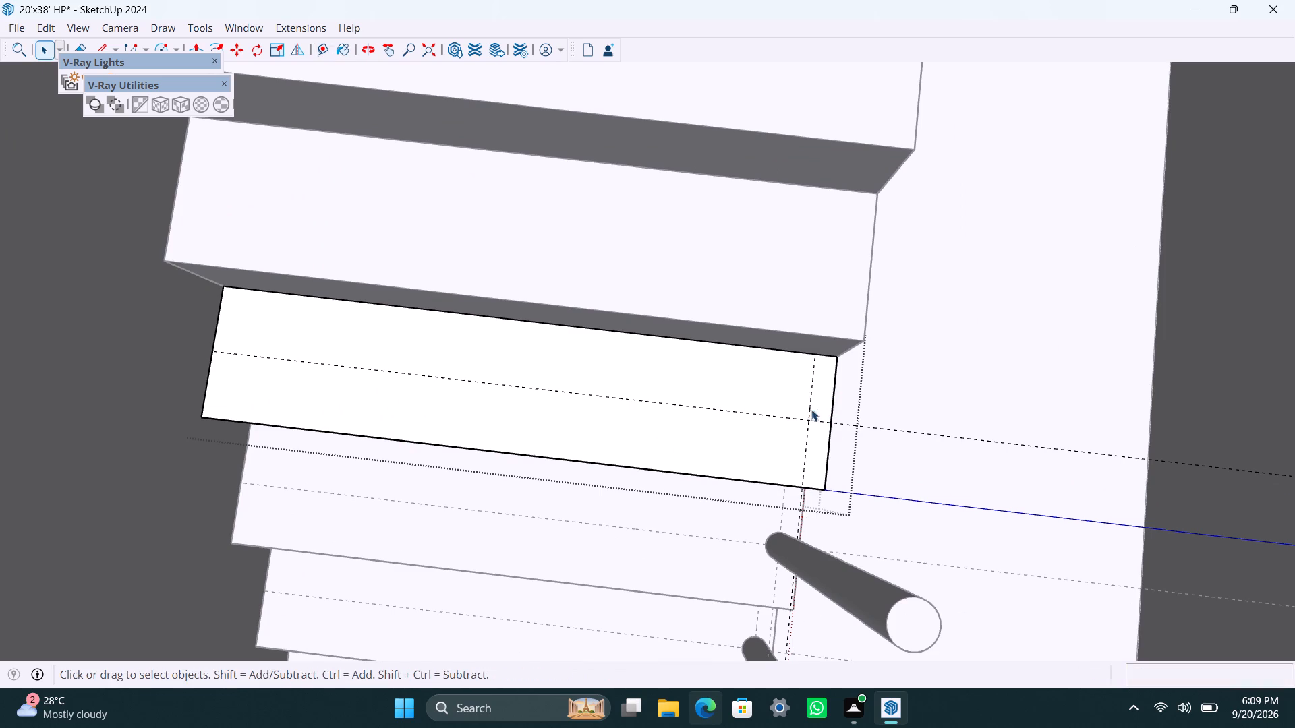
Draw a circle of 1" radius where the guides cross on the fifth tread, and make its face and edge a group.
key("c")
scroll(817, 430, "up", 4)
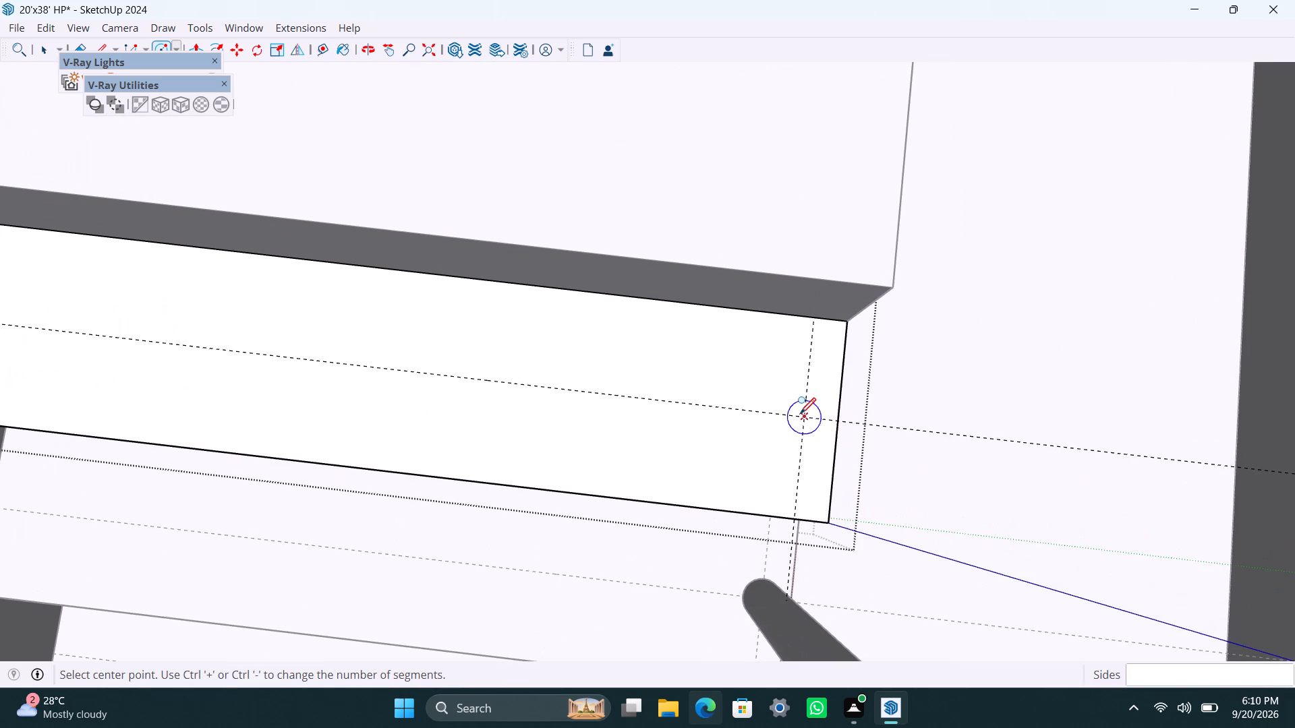
left_click(807, 415)
type("1\"")
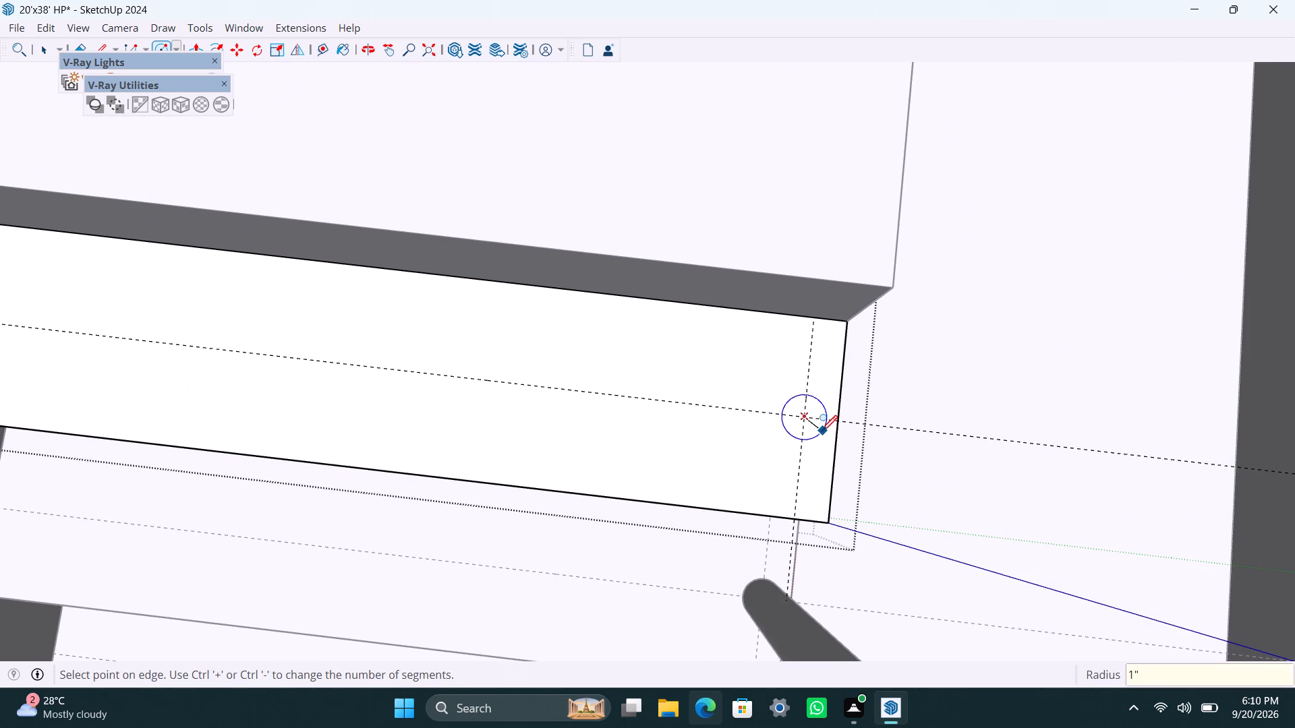
key("Return")
key("space")
scroll(790, 430, "up", 5)
double_click(819, 427)
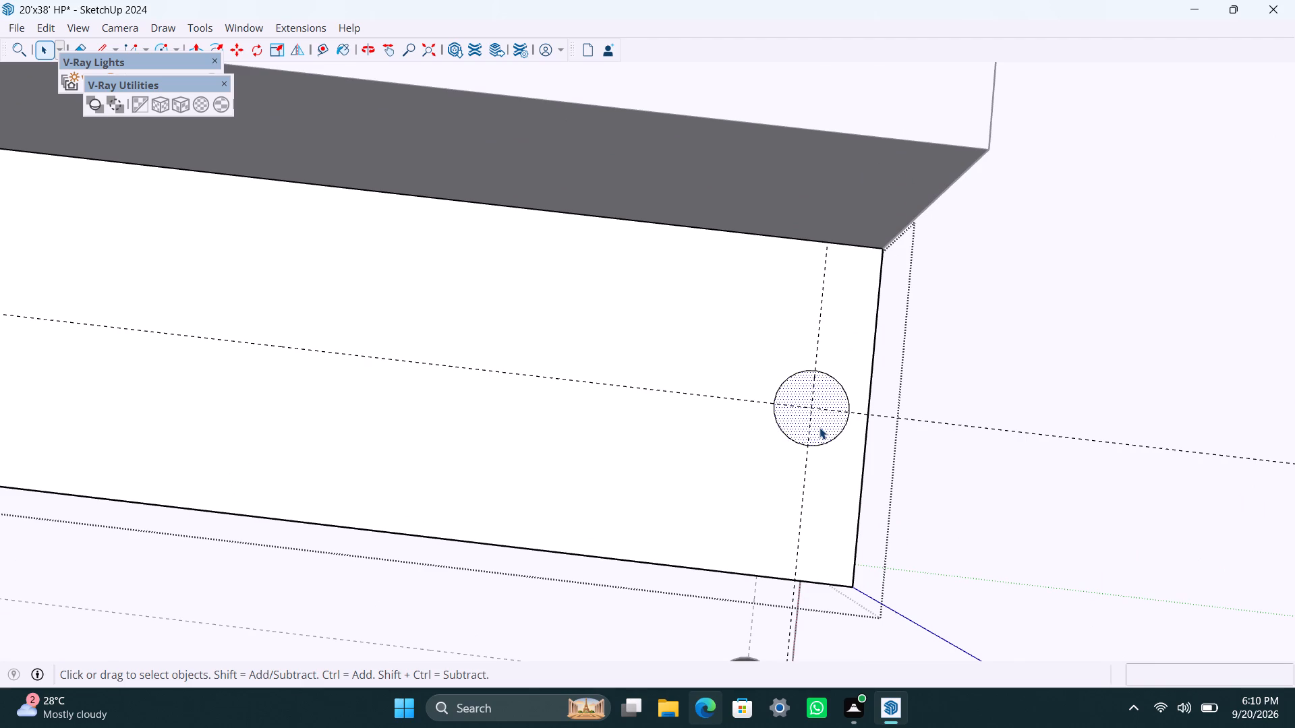
right_click(819, 427)
left_click(873, 155)
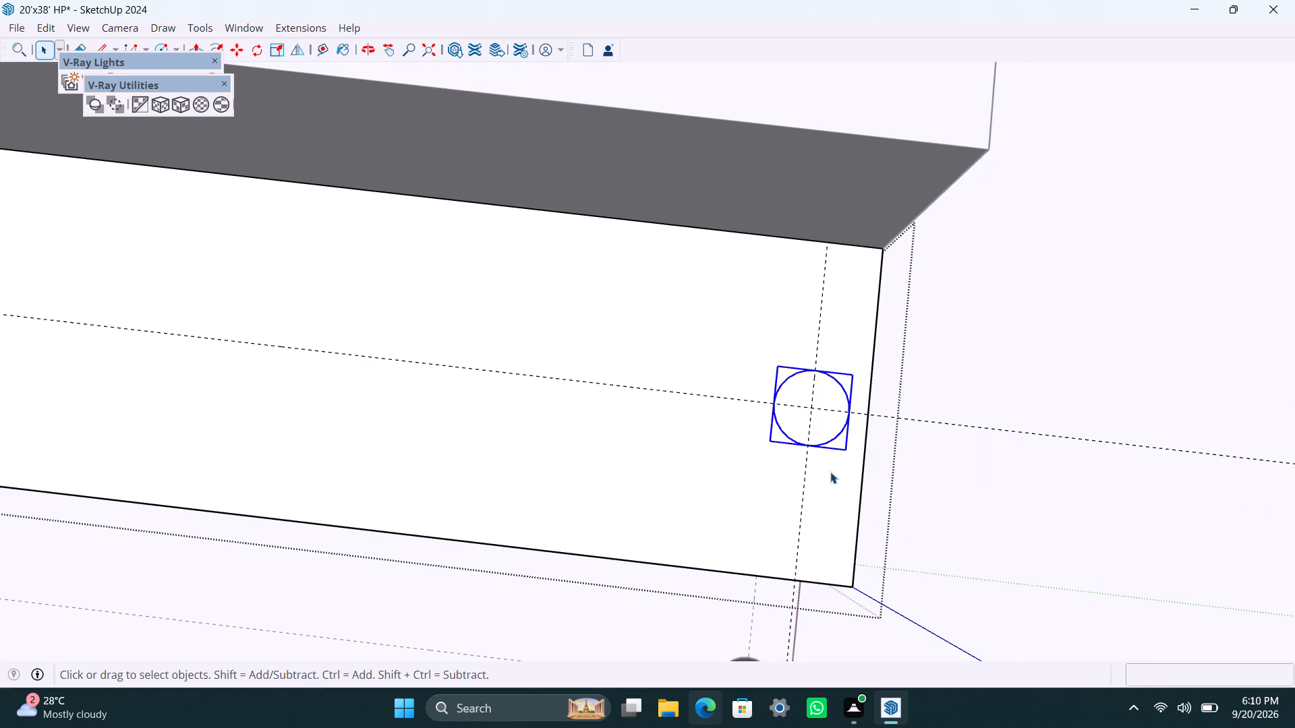
Inside the fifth tread's circle group, Push/Pull the circular face up 3' to form a railing post.
scroll(828, 468, "up", 2)
triple_click(823, 424)
key("p")
left_click(823, 423)
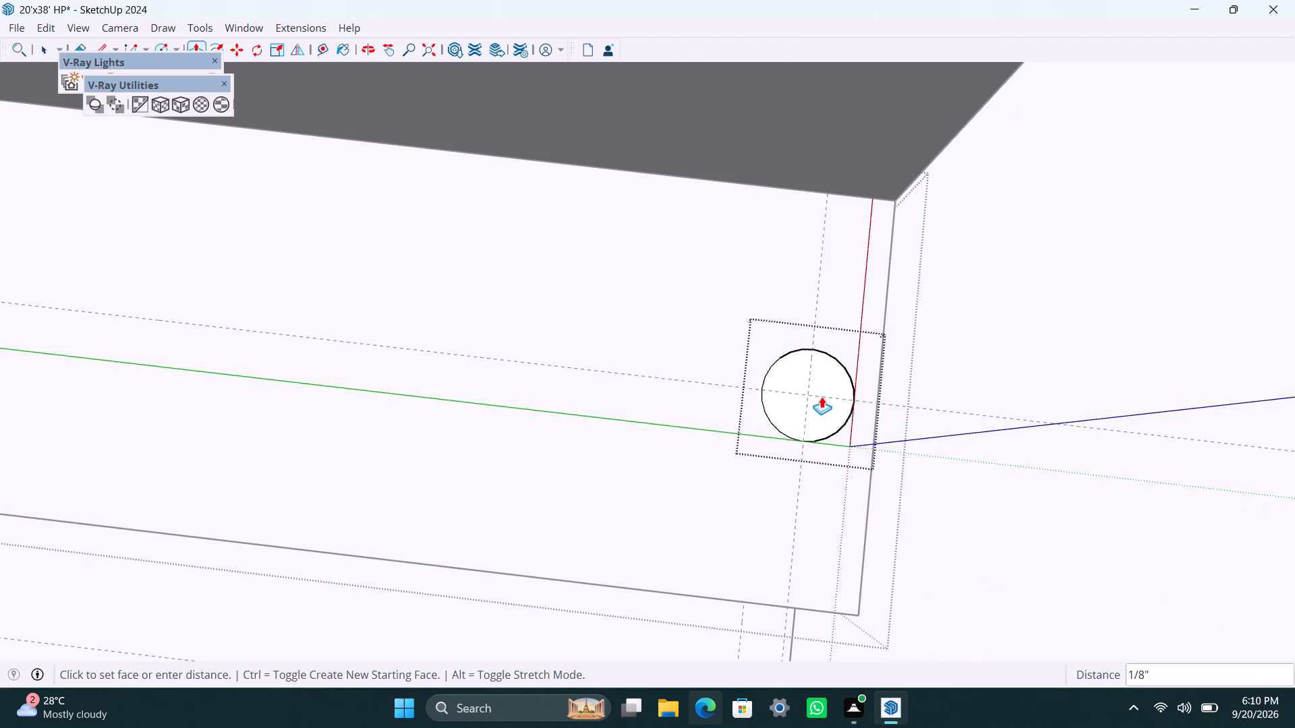
type("3'")
key("Return")
key("space")
Open the first flight's sixth step group and place a guide 4.5" in from the tread's back edge.
scroll(582, 464, "down", 4)
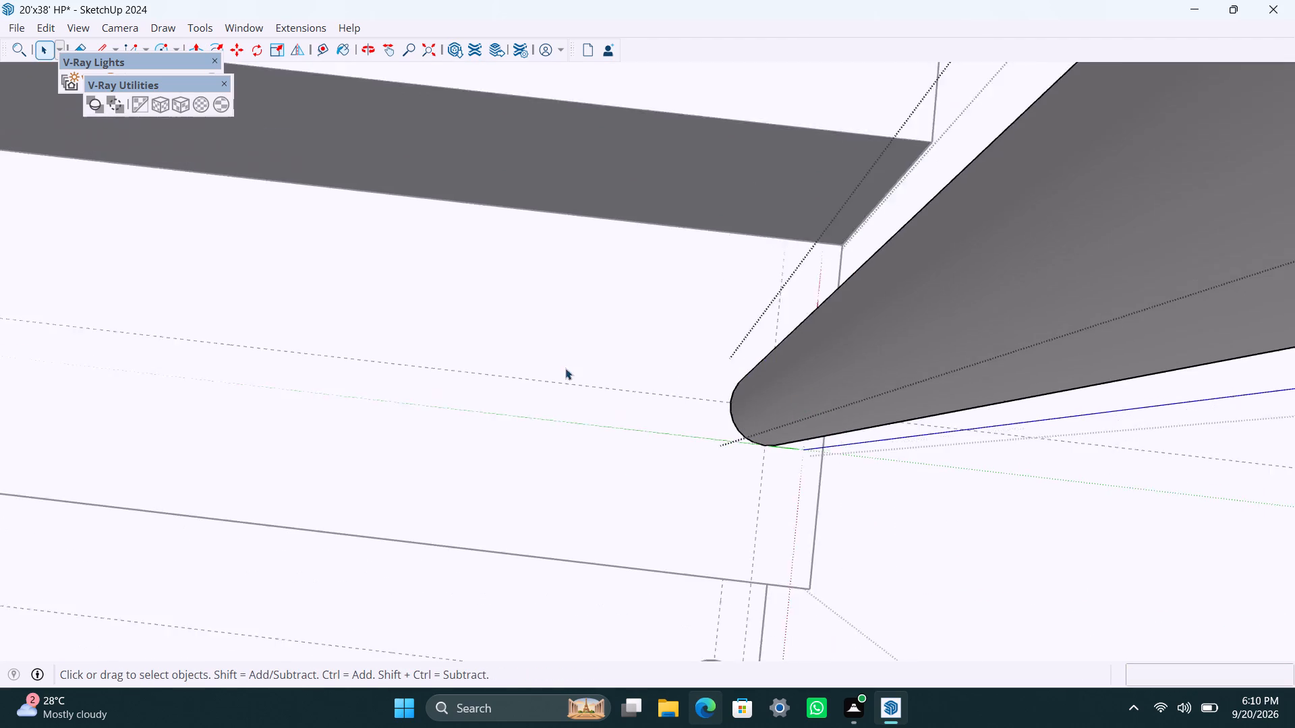
scroll(565, 368, "down", 13)
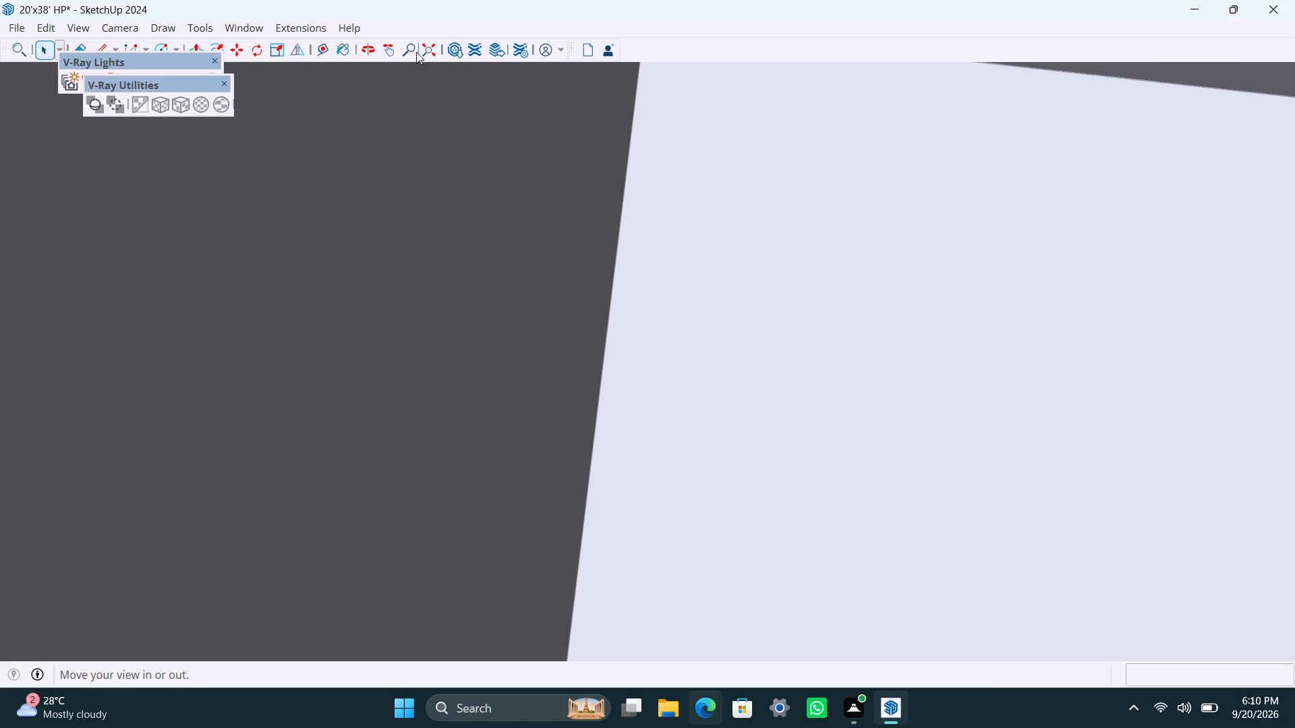
left_click(429, 46)
scroll(683, 569, "up", 4)
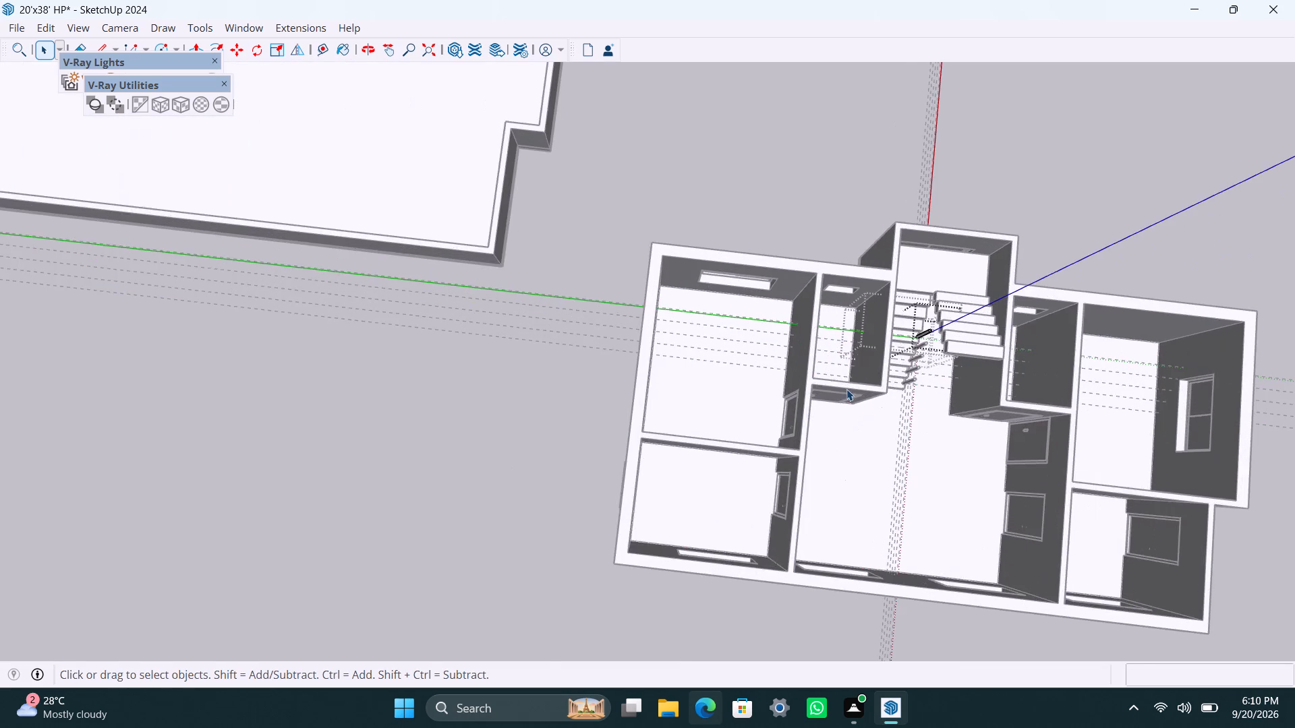
middle_click_drag(846, 390, 593, 535, "shift")
left_click(842, 320)
scroll(717, 473, "up", 10)
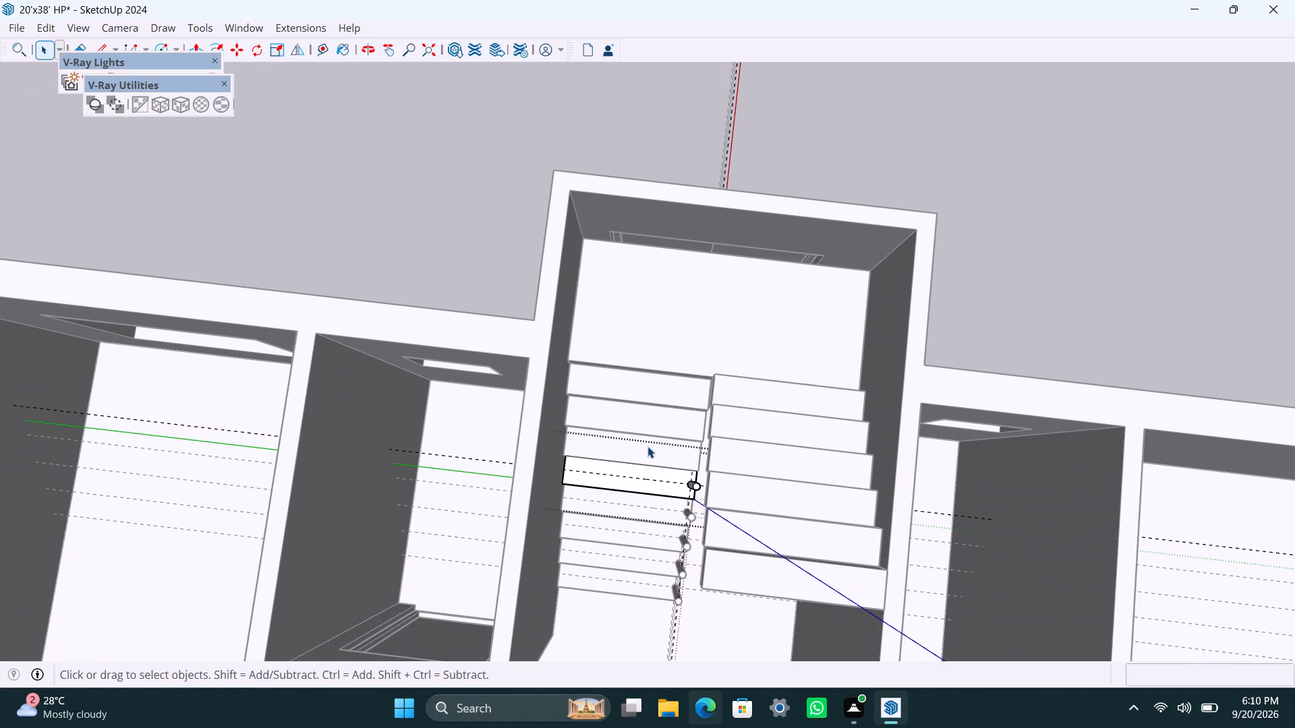
left_click(647, 452)
double_click(650, 453)
scroll(650, 454, "up", 6)
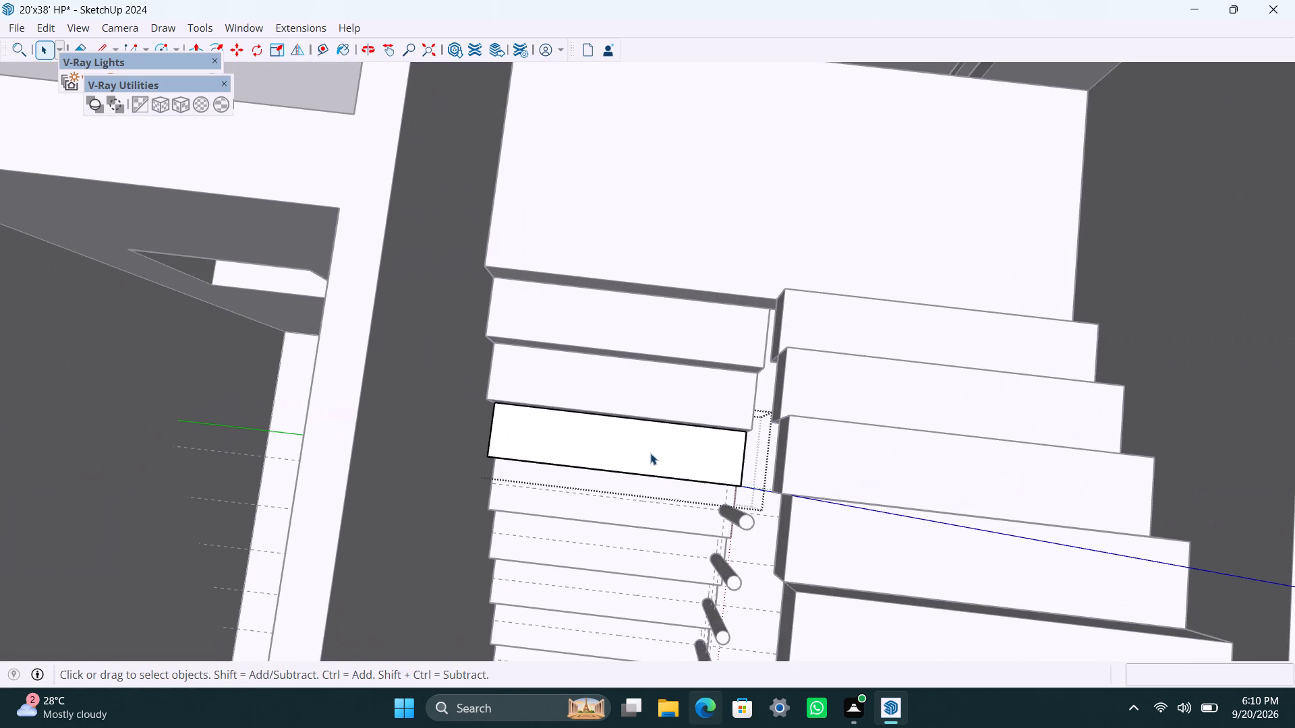
key("t")
scroll(662, 425, "up", 2)
middle_click_drag(654, 472, 662, 419)
scroll(661, 448, "up", 3)
left_click(663, 434)
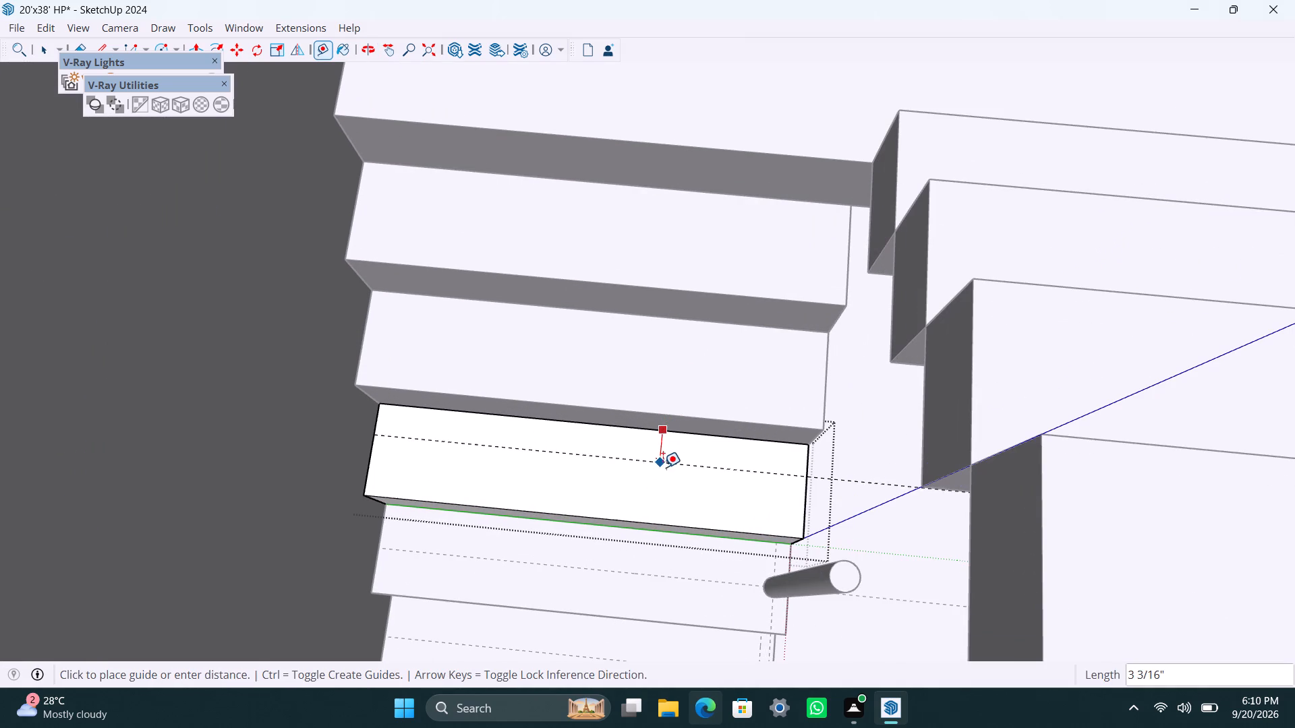
type("4.5\"")
key("Return")
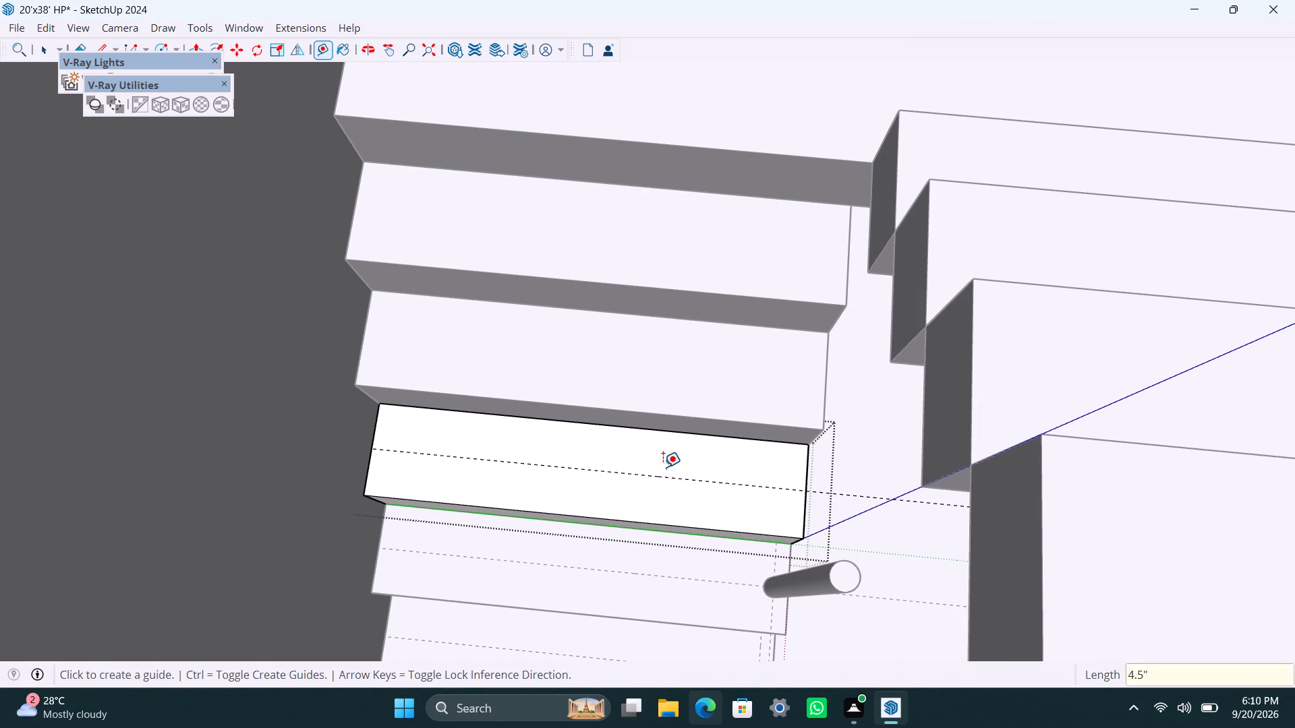
key("space")
Place another guide 1.5" in from the open side edge of the sixth tread.
scroll(797, 491, "up", 4)
key("t")
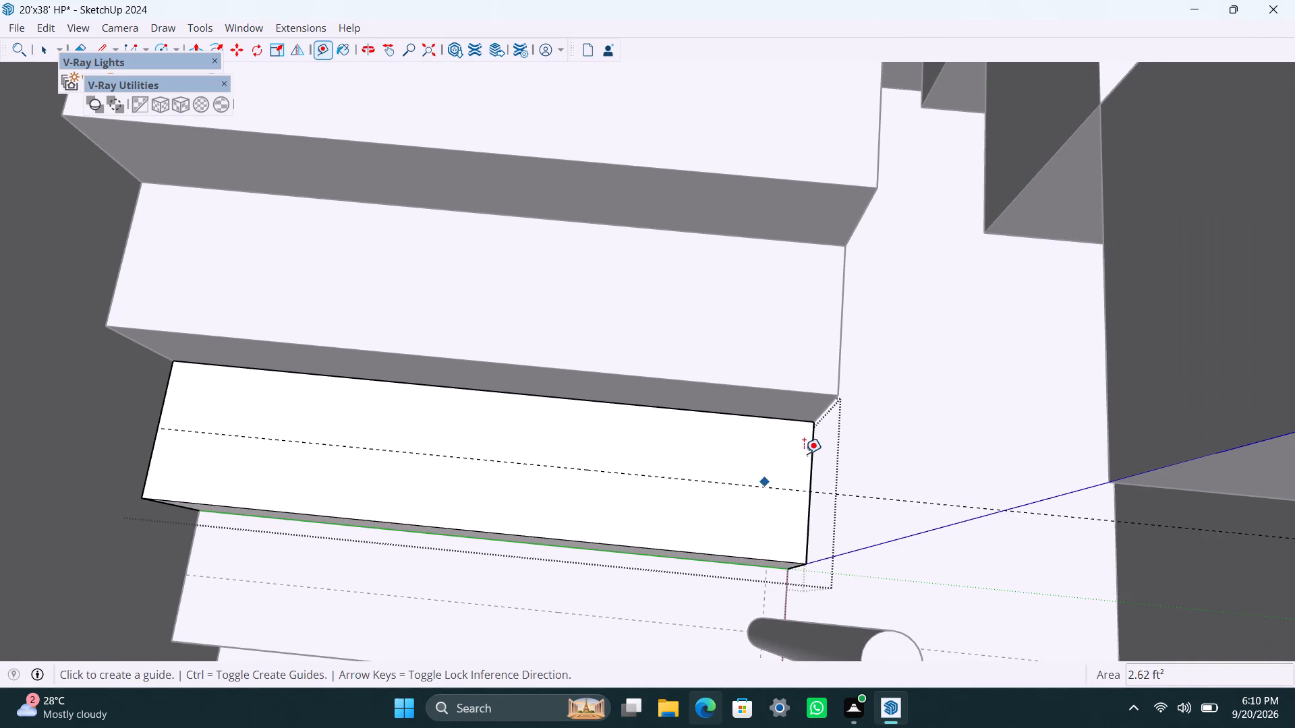
left_click_drag(813, 455, 802, 459)
type("1.4")
key("BackSpace")
type("5\"")
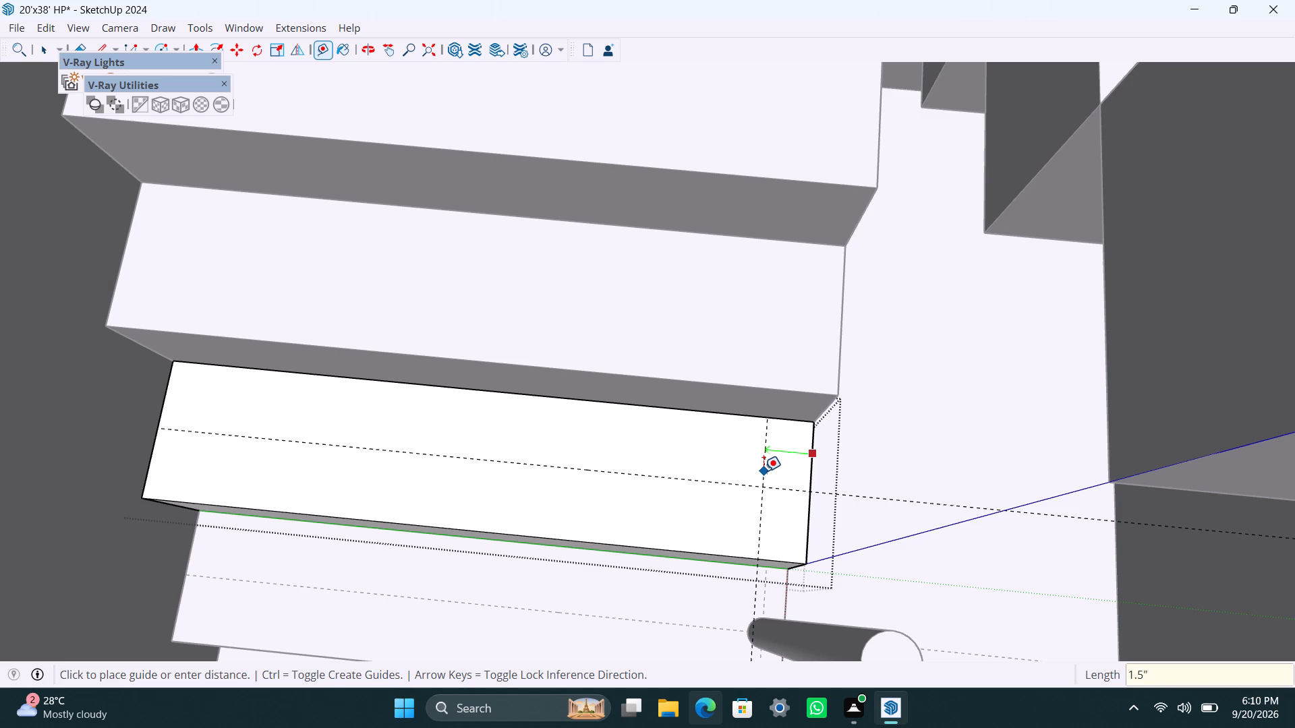
key("Return")
key("space")
Draw a circle of 1" radius where the guides cross on the sixth tread, and make its face and edge a group.
key("c")
scroll(781, 486, "up", 1)
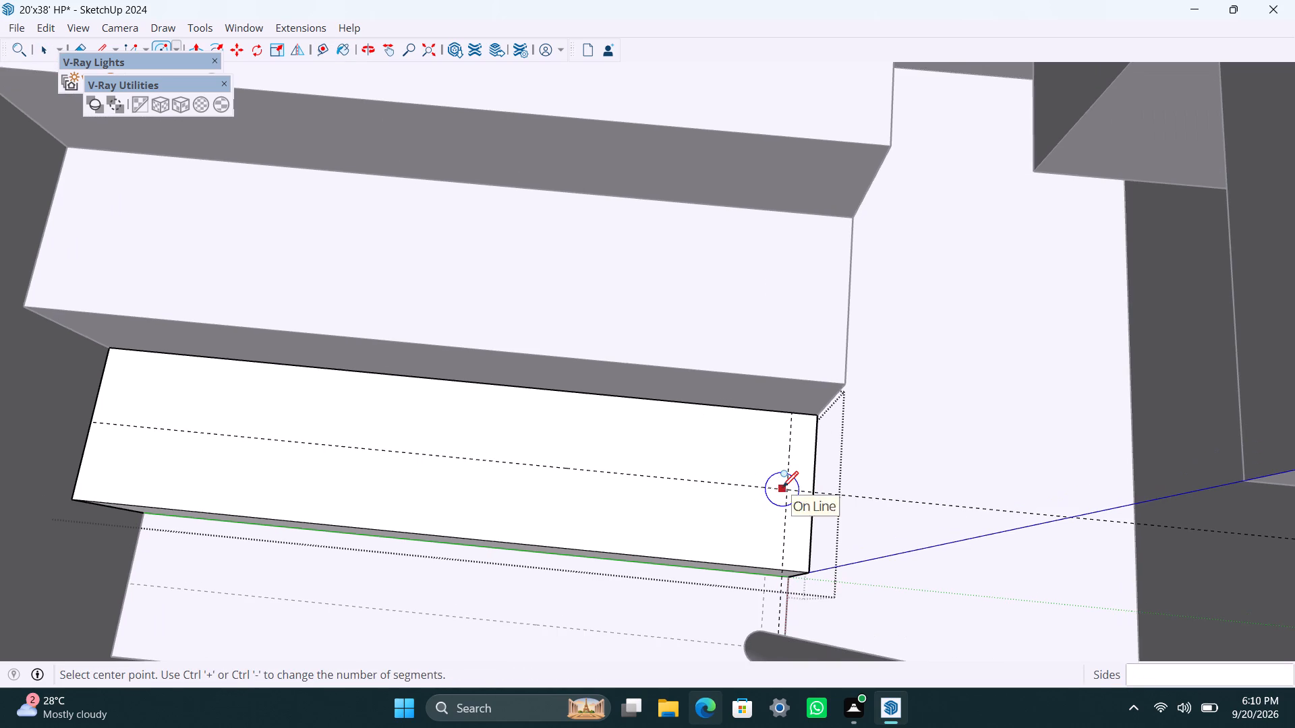
left_click(784, 486)
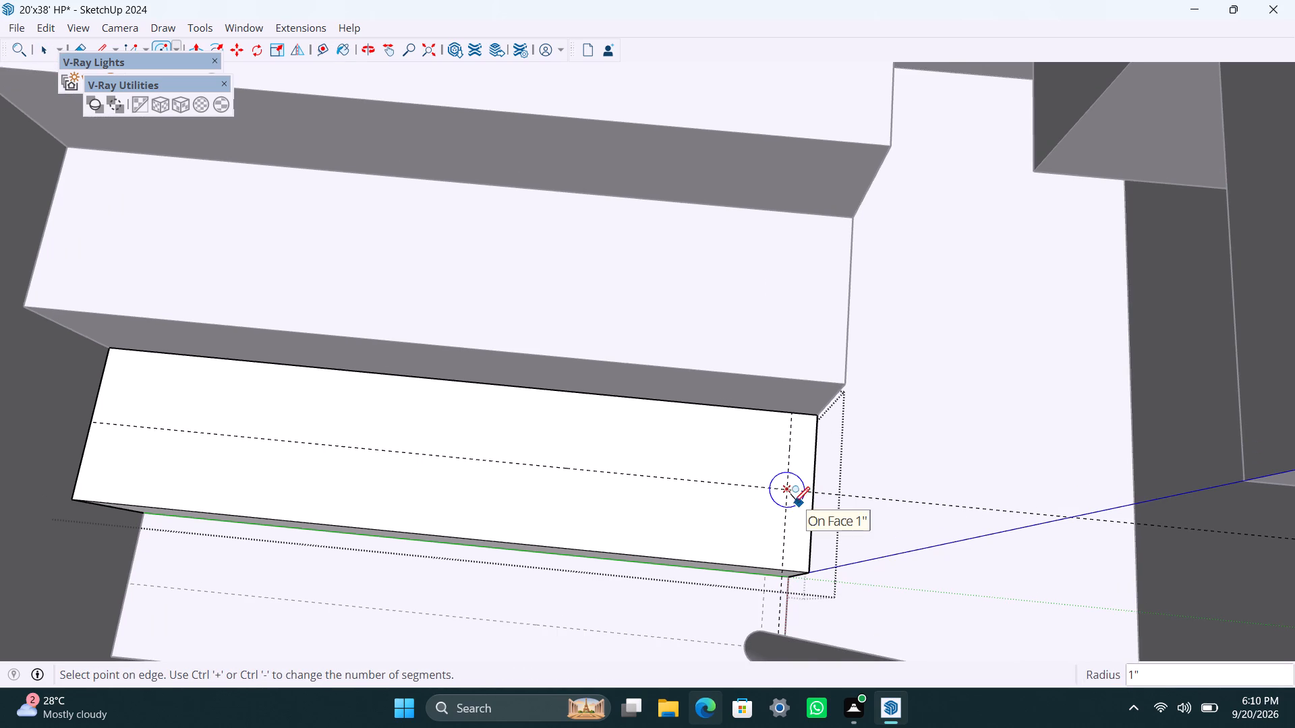
type("1\"")
key("Return")
key("space")
scroll(910, 500, "up", 2)
scroll(715, 489, "up", 1)
double_click(733, 497)
right_click(733, 497)
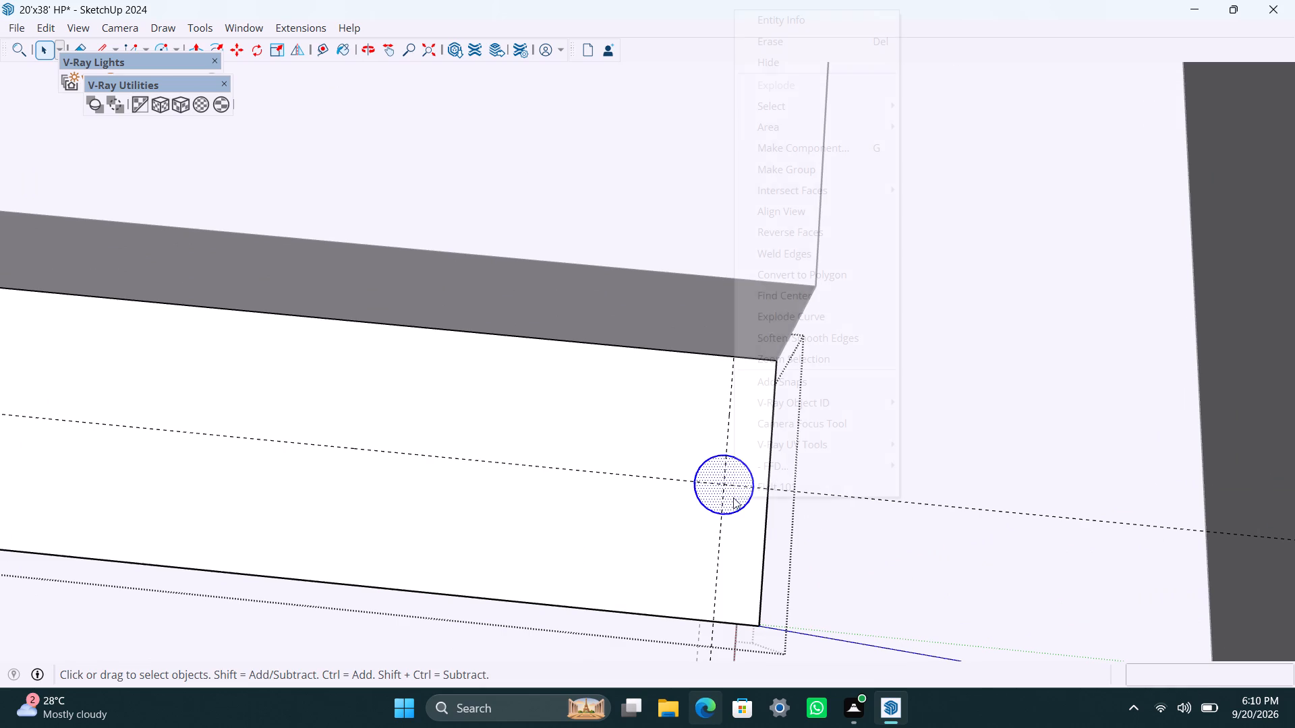
left_click(861, 174)
Inside the sixth tread's circle group, Push/Pull the circular face up 3' to form a railing post, and exit the open groups.
scroll(764, 495, "up", 3)
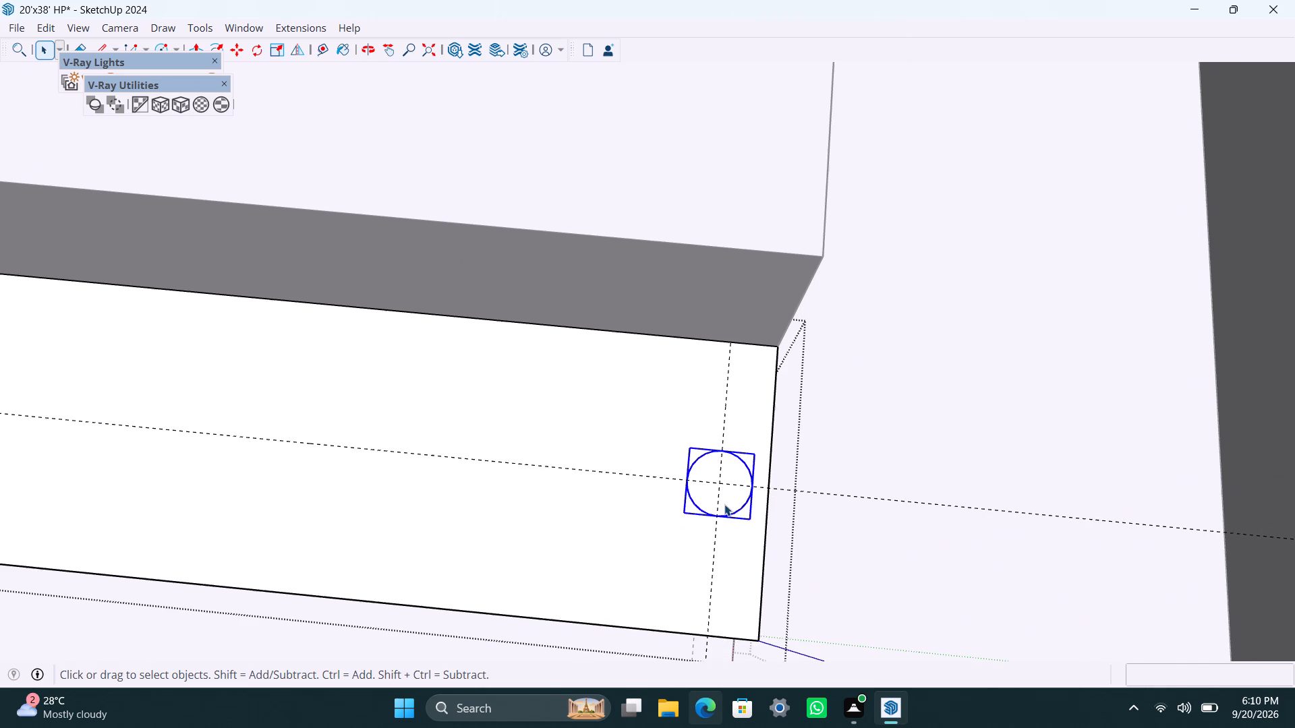
triple_click(728, 502)
key("p")
left_click(728, 500)
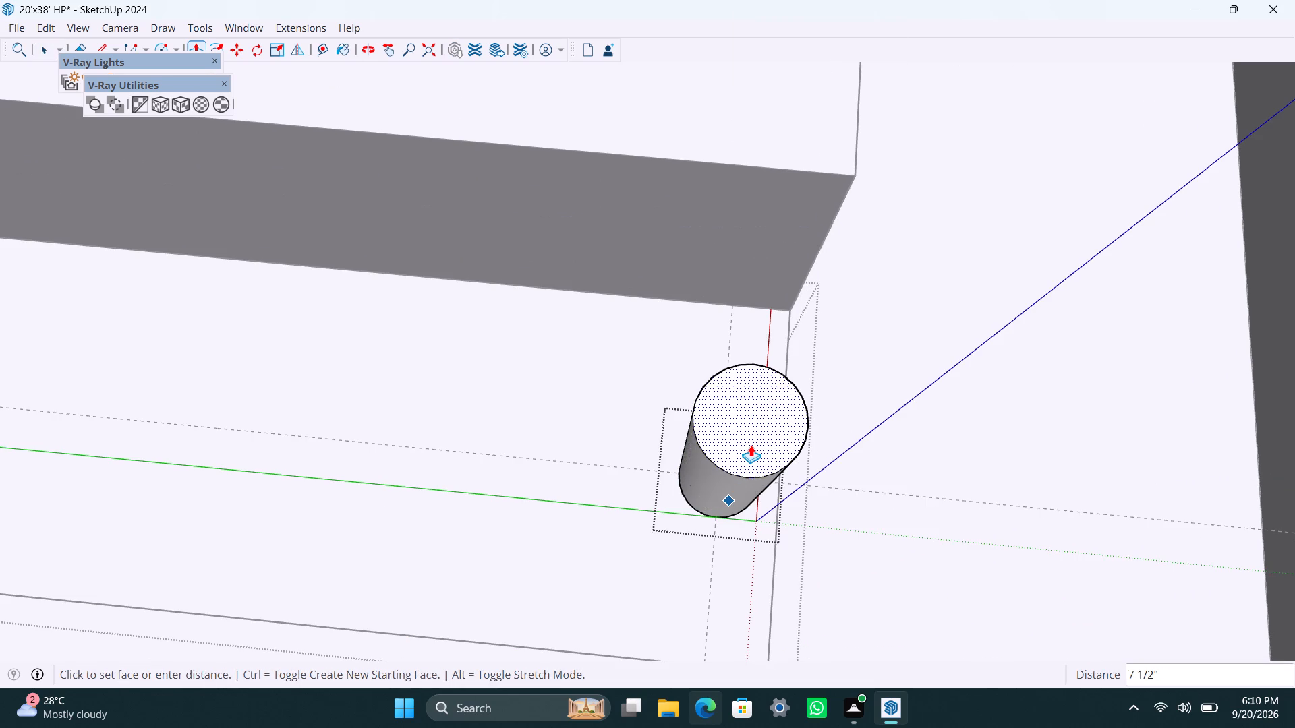
type("3'")
key("Return")
key("space")
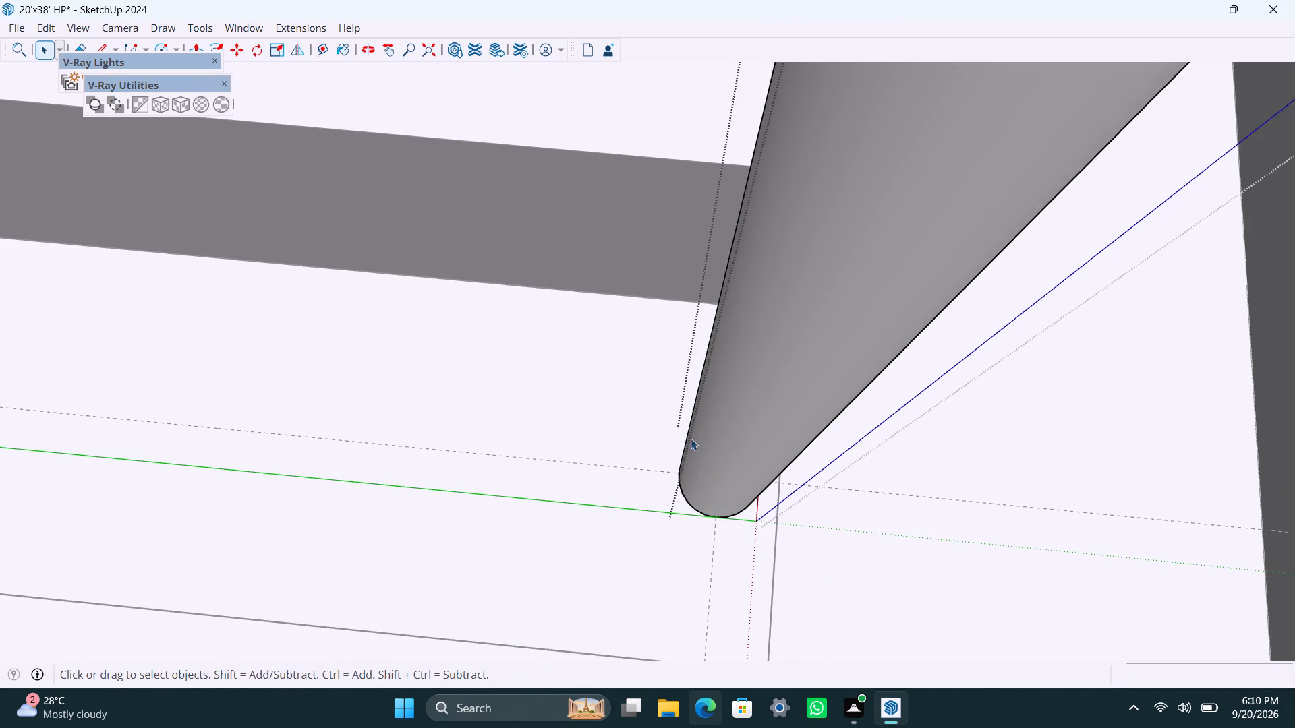
scroll(515, 198, "down", 17)
middle_click_drag(476, 263, 499, 290, "shift")
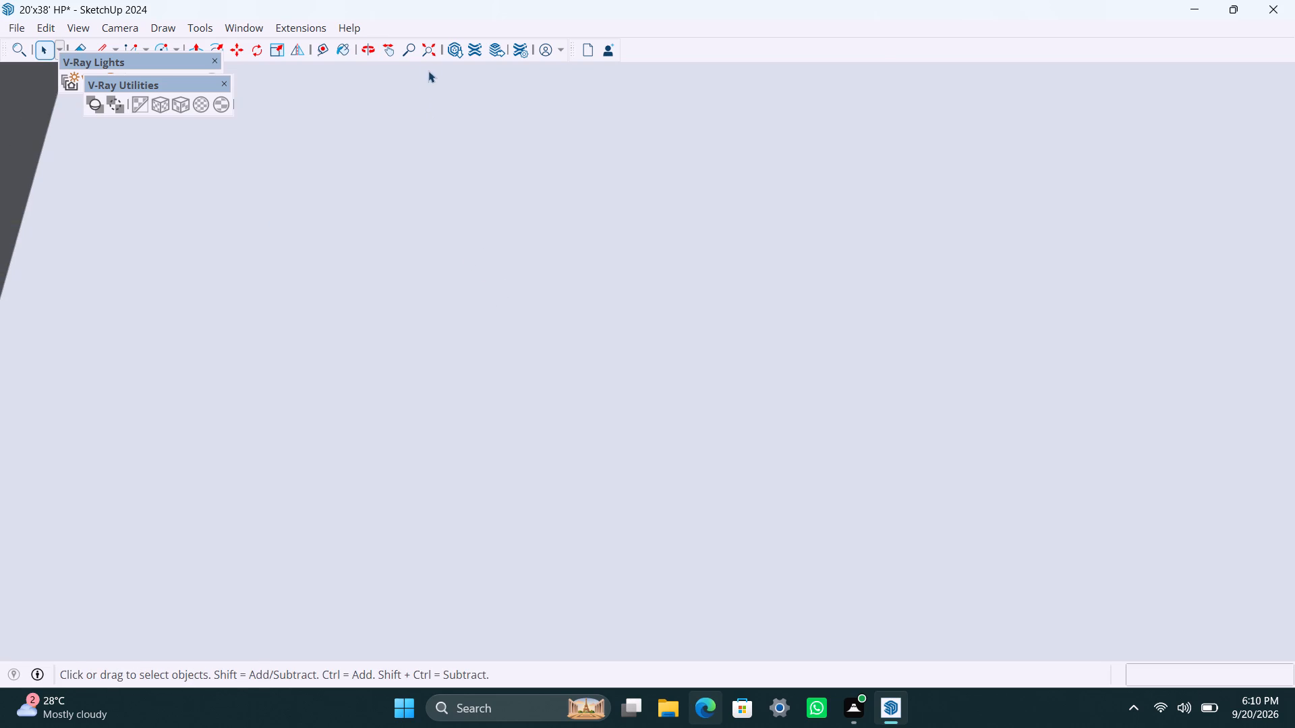
left_click(426, 49)
scroll(540, 408, "down", 3)
middle_click_drag(565, 433, 510, 501, "shift")
scroll(815, 443, "up", 5)
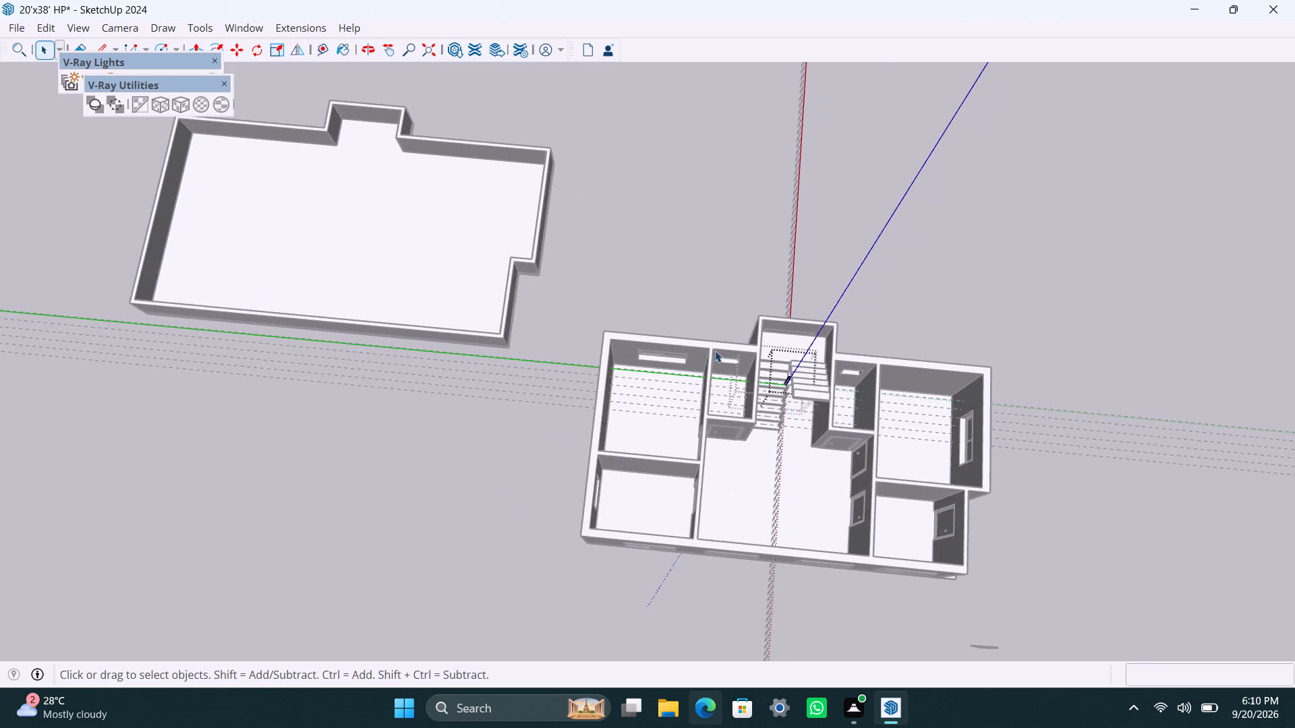
scroll(715, 351, "up", 4)
middle_click_drag(803, 396, 690, 441, "shift")
left_click(915, 206)
scroll(801, 373, "up", 3)
left_click(1089, 262)
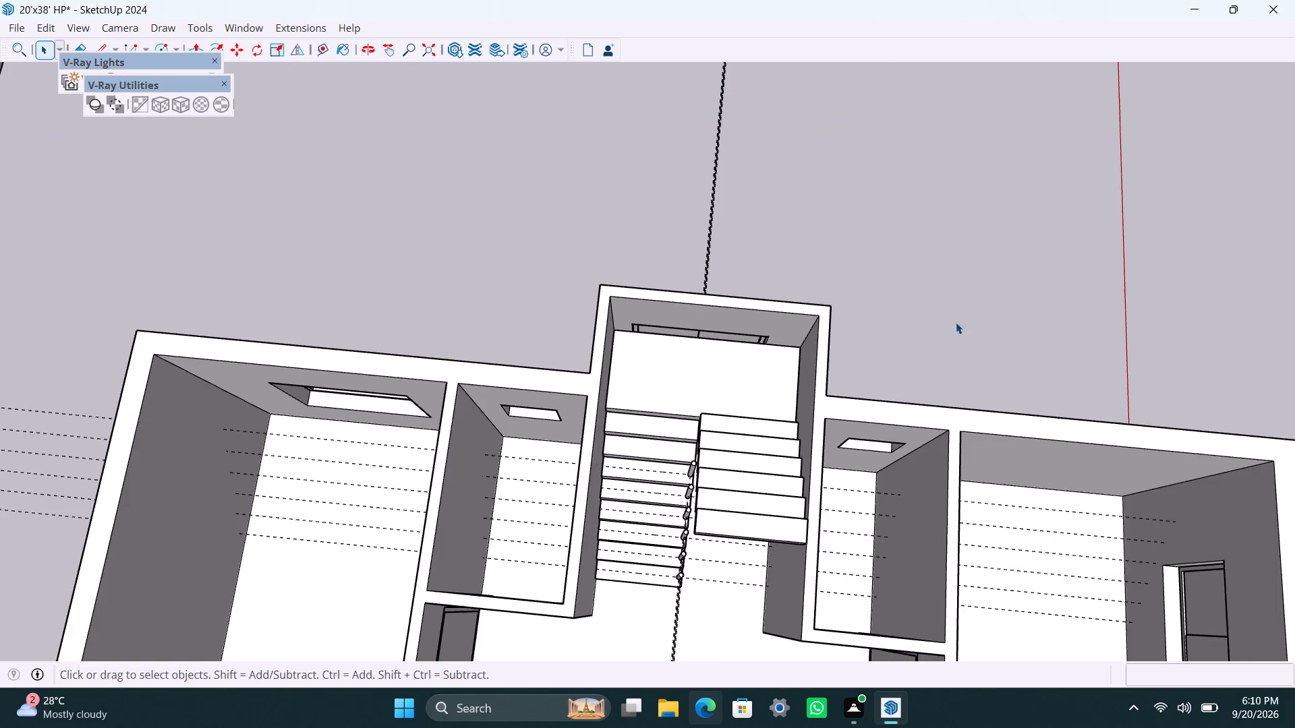
Open the first flight's seventh step group and place a guide 4.5" in from the tread's back edge.
scroll(515, 493, "up", 5)
double_click(695, 435)
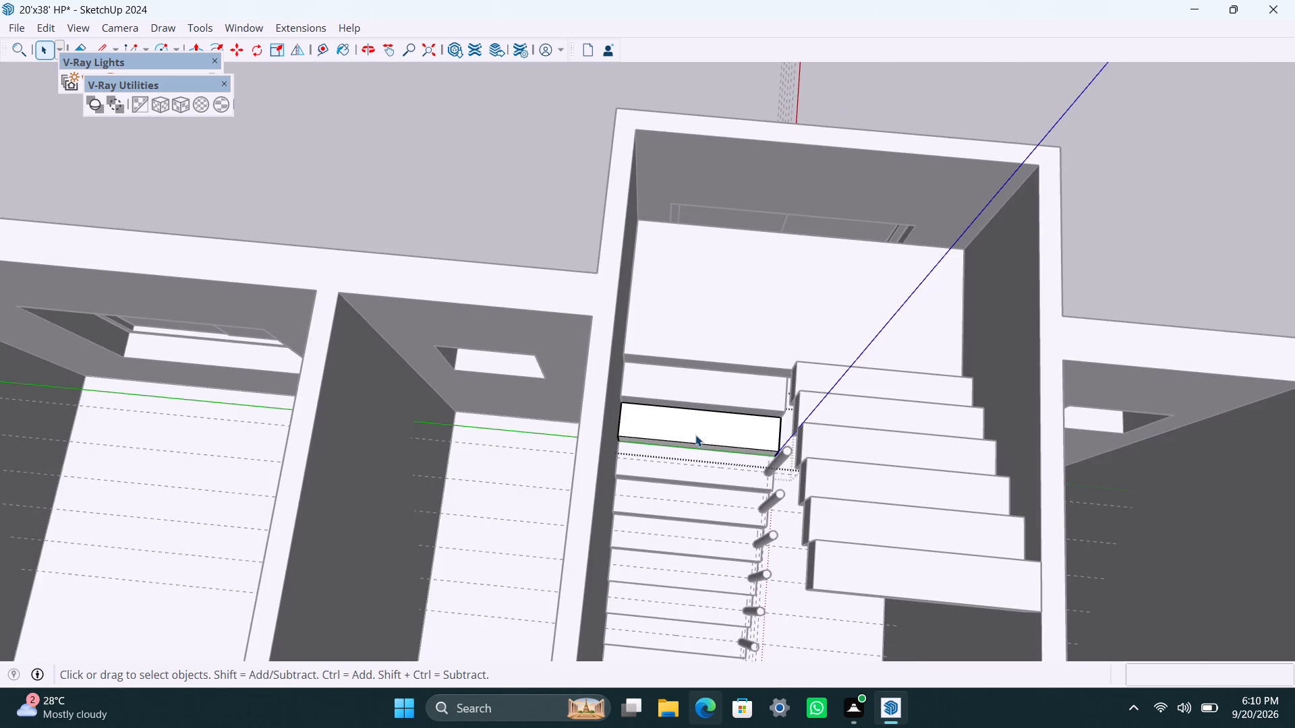
scroll(695, 434, "up", 2)
key("t")
left_click(701, 406)
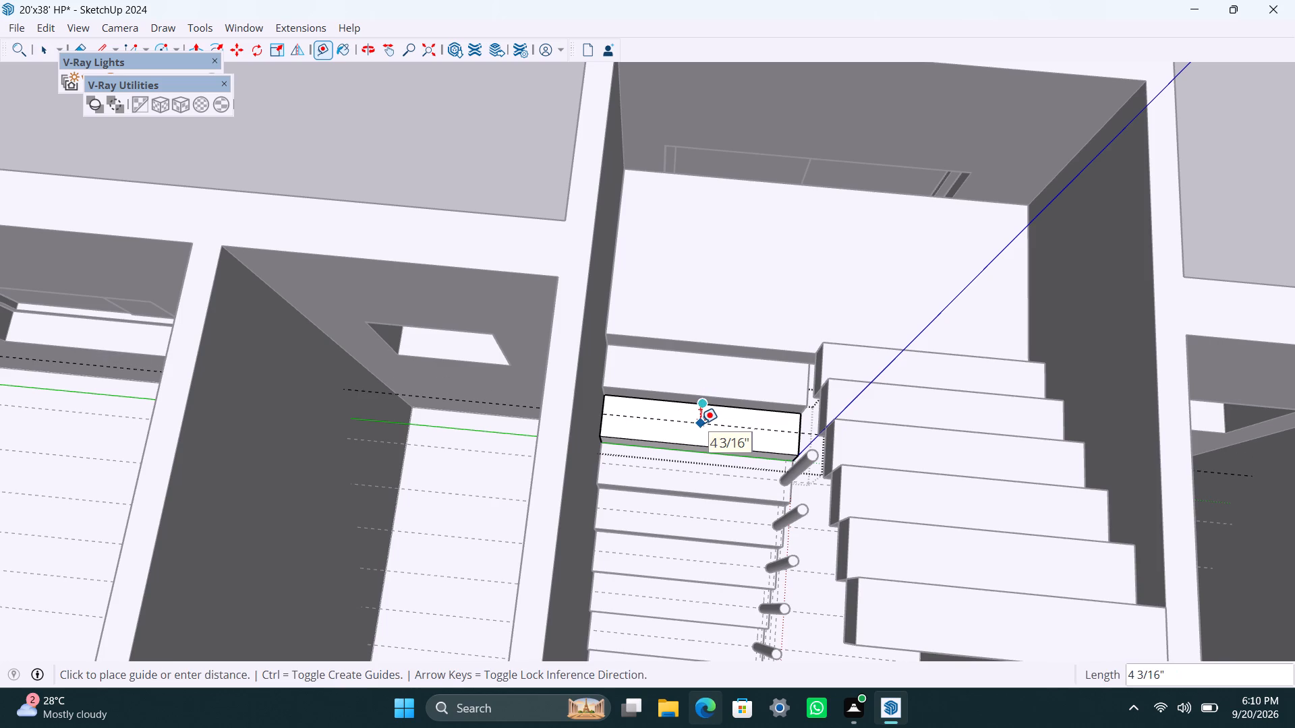
type("4.5\"")
key("Return")
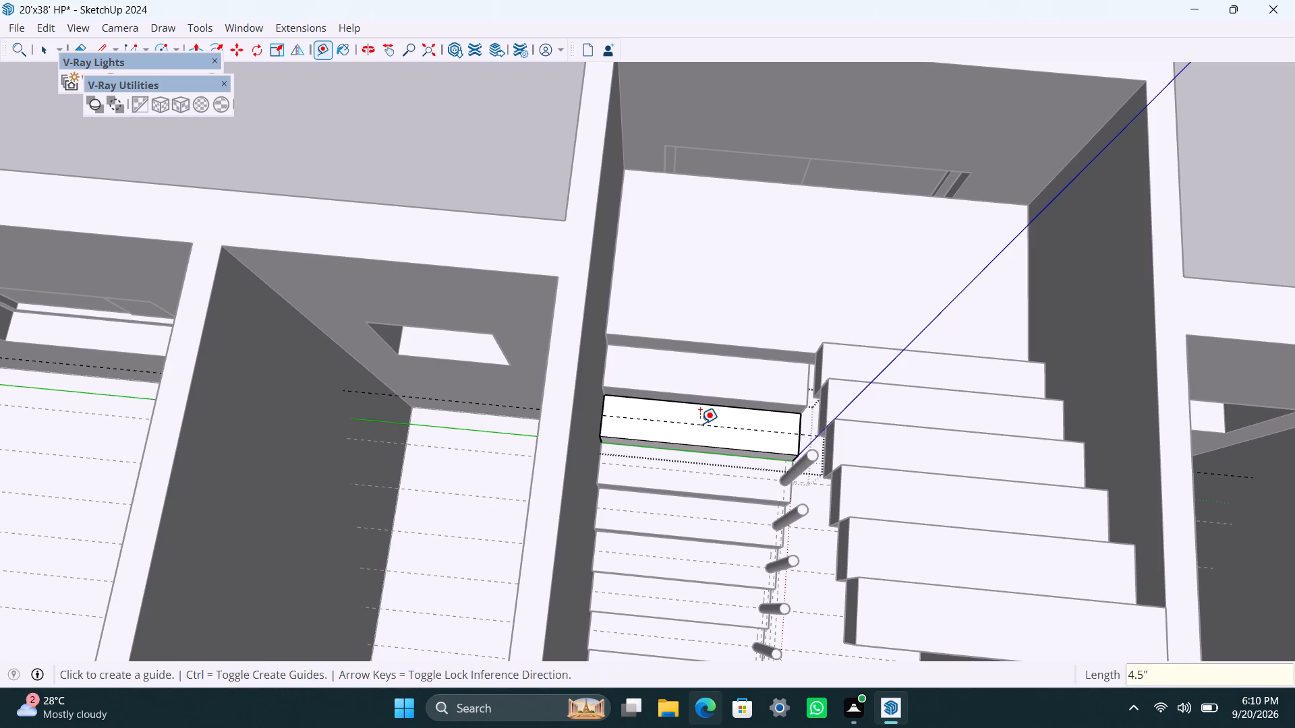
Place another guide 1.5" in from the open side edge of the seventh tread.
key("space")
scroll(767, 439, "up", 5)
key("t")
scroll(817, 407, "up", 3)
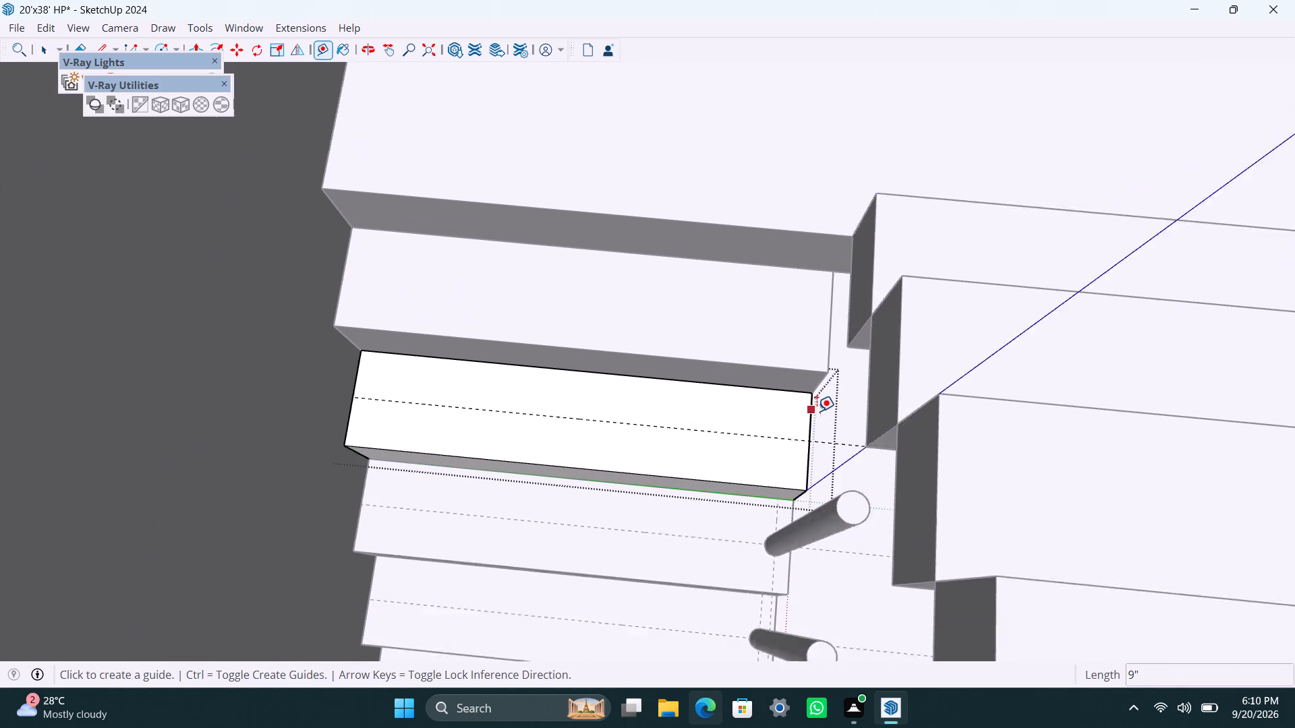
left_click(806, 412)
type("1.5\"")
key("Return")
key("space")
Draw a circle of 1" radius where the guides cross on the seventh tread, and make its face and edge a group.
scroll(794, 473, "up", 3)
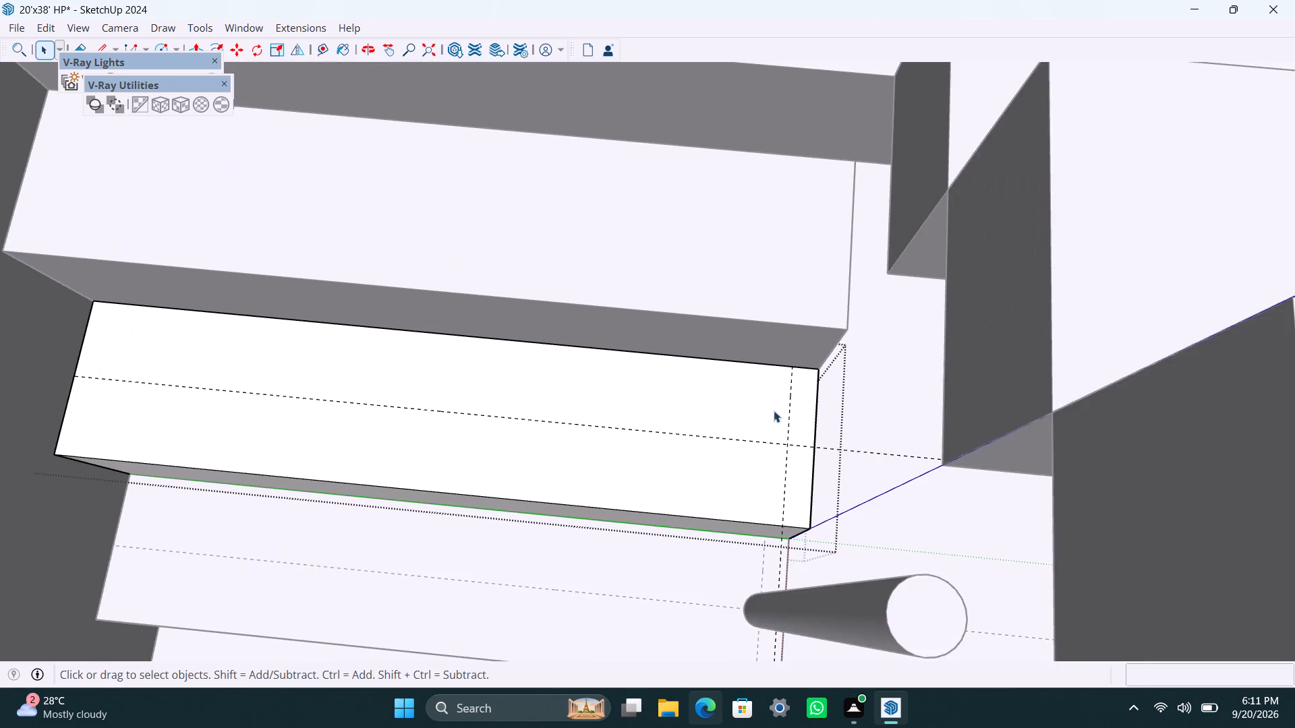
scroll(776, 439, "up", 2)
key("c")
left_click(789, 448)
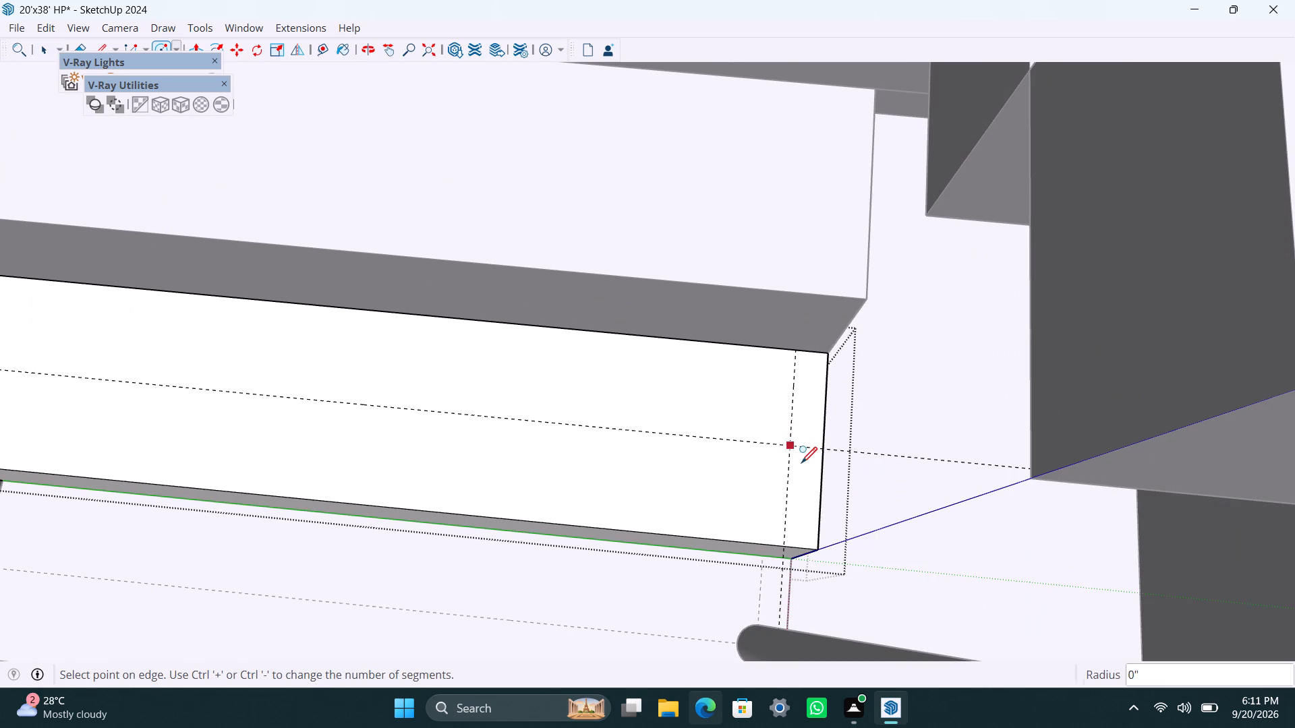
type("1\"")
key("Return")
key("space")
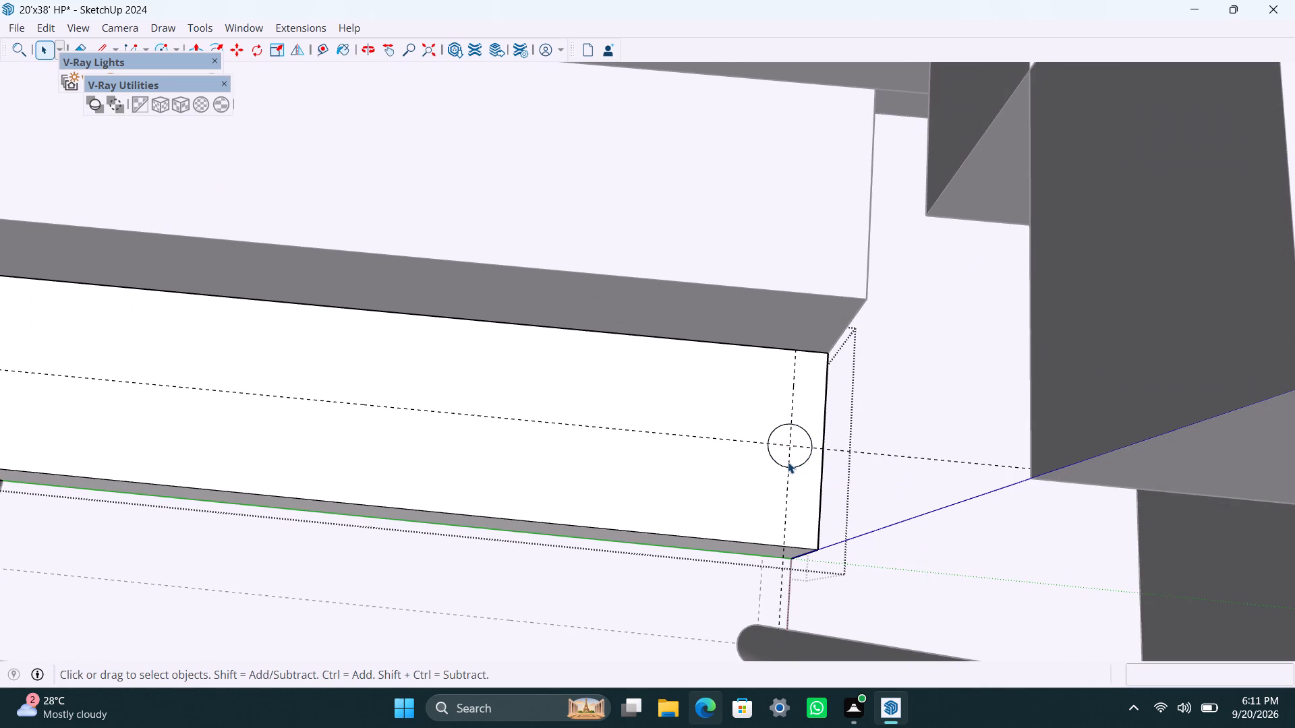
scroll(795, 458, "up", 5)
double_click(791, 458)
right_click(791, 458)
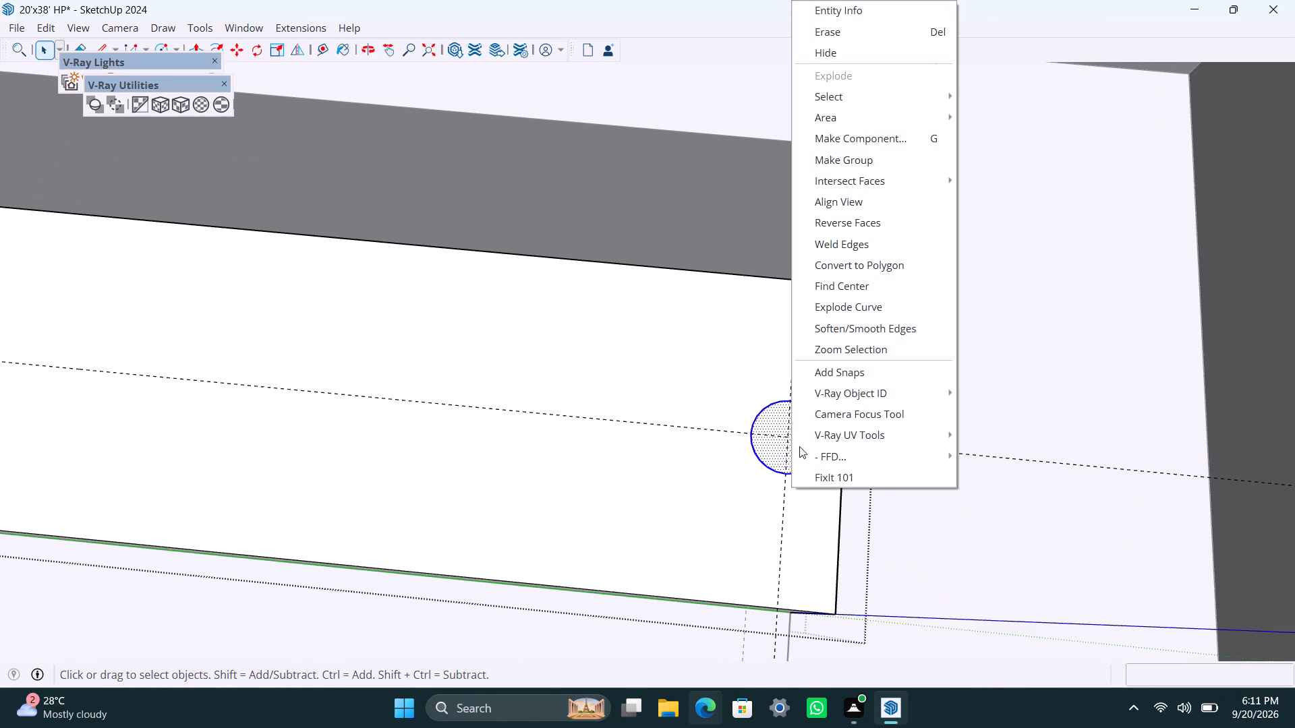
left_click(891, 158)
Inside the seventh tread's circle group, Push/Pull the circular face up 3' to form a railing post, and exit the open groups.
scroll(859, 462, "up", 3)
scroll(621, 465, "down", 3)
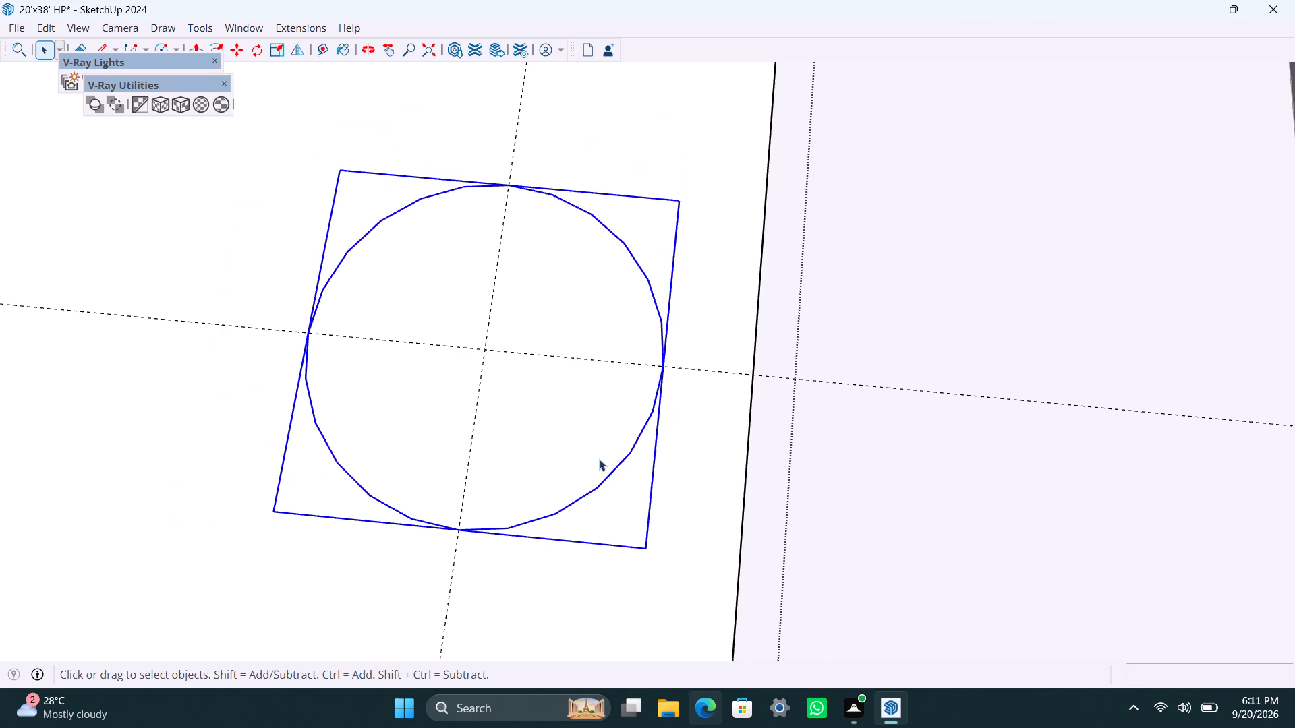
scroll(572, 445, "down", 9)
double_click(565, 465)
left_click(562, 458)
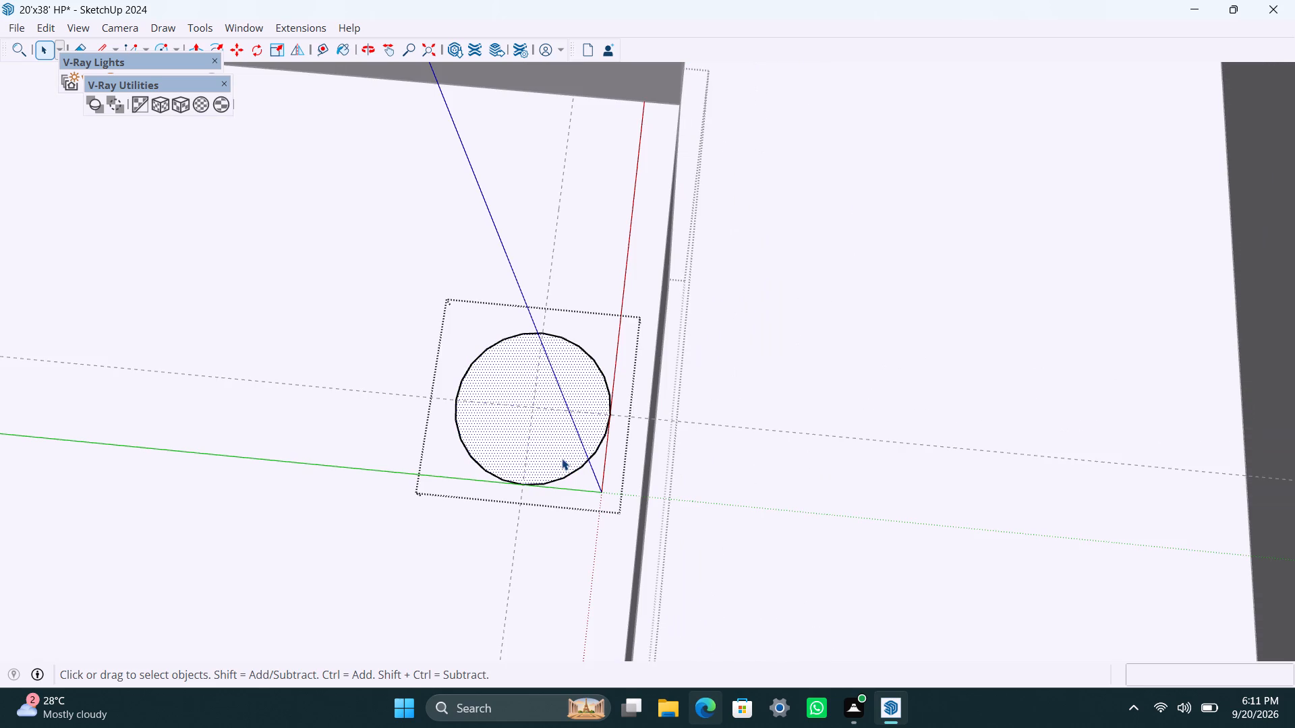
key("p")
left_click(561, 458)
type("3'")
key("Return")
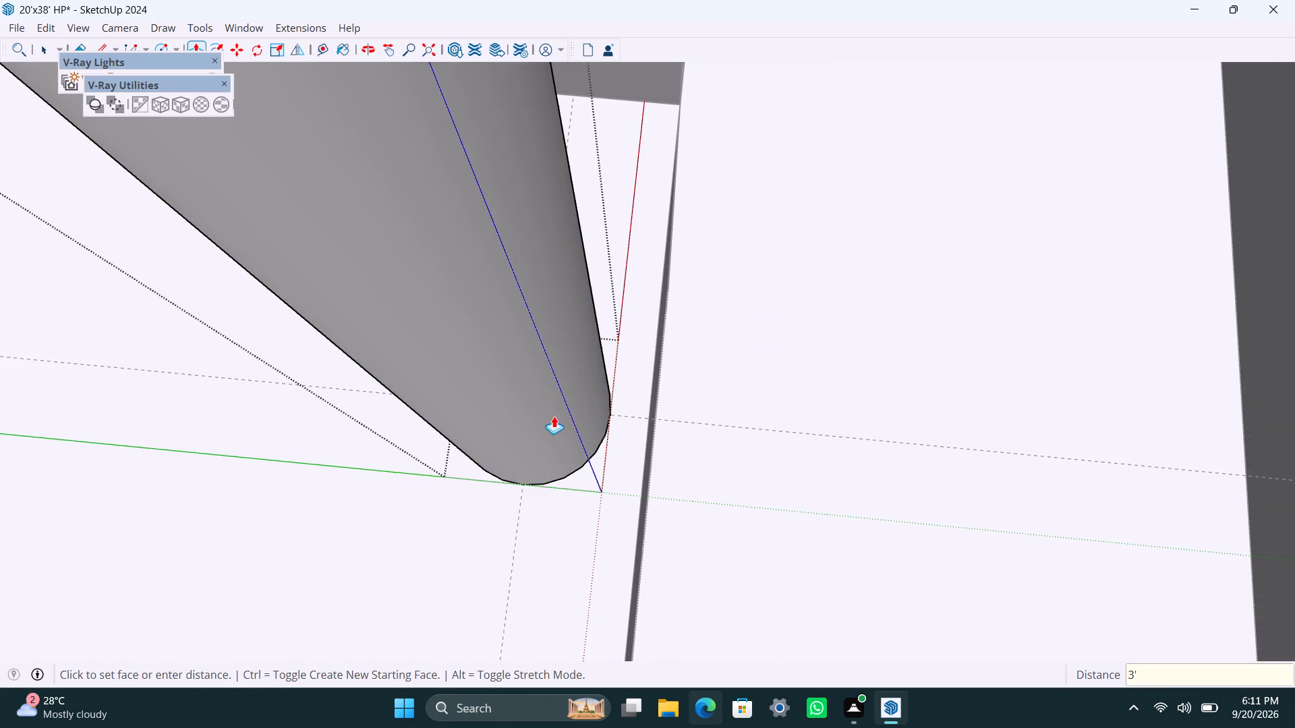
key("space")
scroll(550, 439, "down", 20)
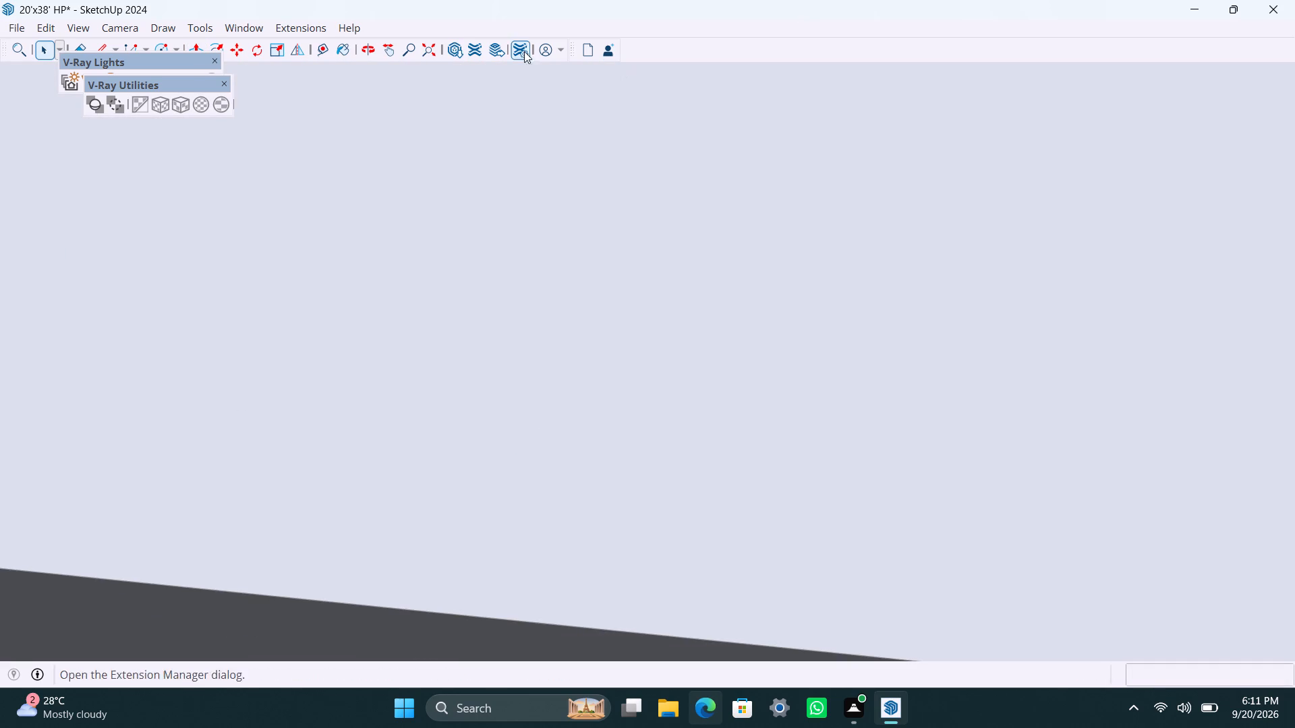
left_click(436, 44)
scroll(618, 456, "down", 2)
scroll(780, 401, "up", 3)
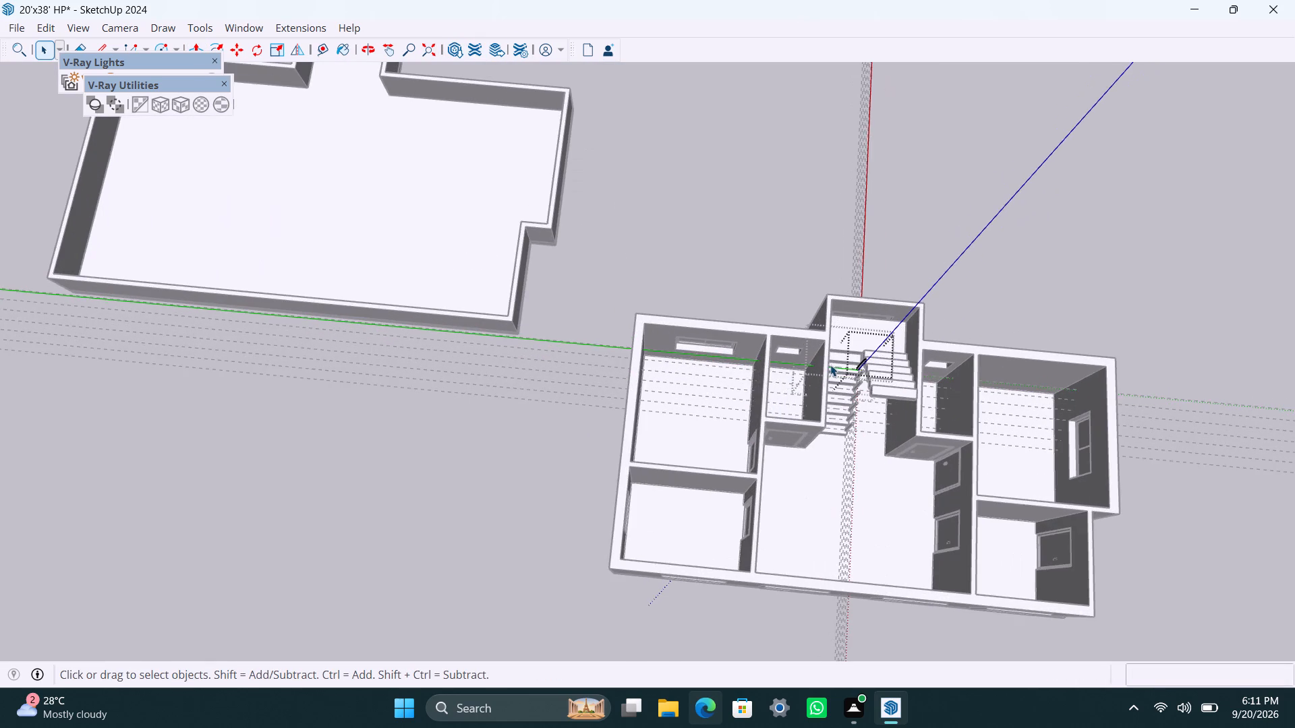
middle_click_drag(832, 367, 722, 438, "shift")
scroll(739, 437, "up", 8)
left_click(788, 262)
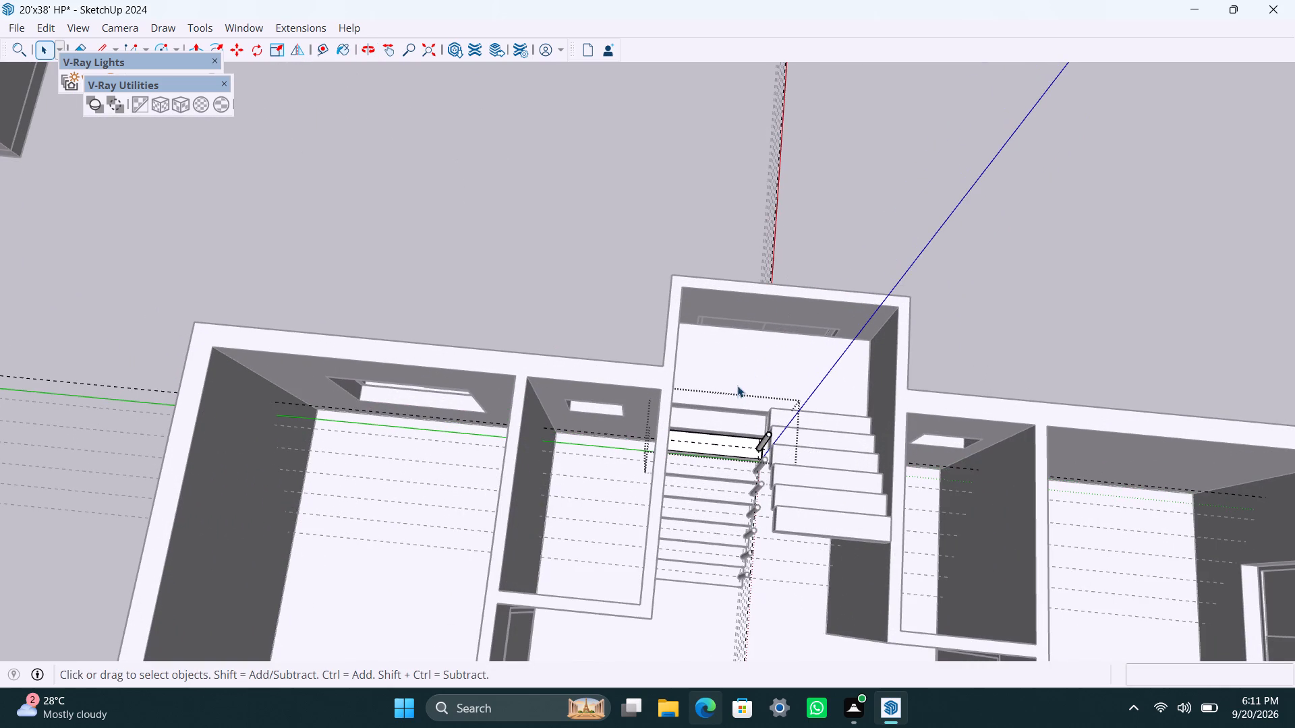
left_click(722, 166)
Open the first flight's eighth step group, just below the landing, and place a guide 4.5" in from the tread's back edge.
scroll(747, 396, "up", 5)
left_click(721, 423)
double_click(721, 439)
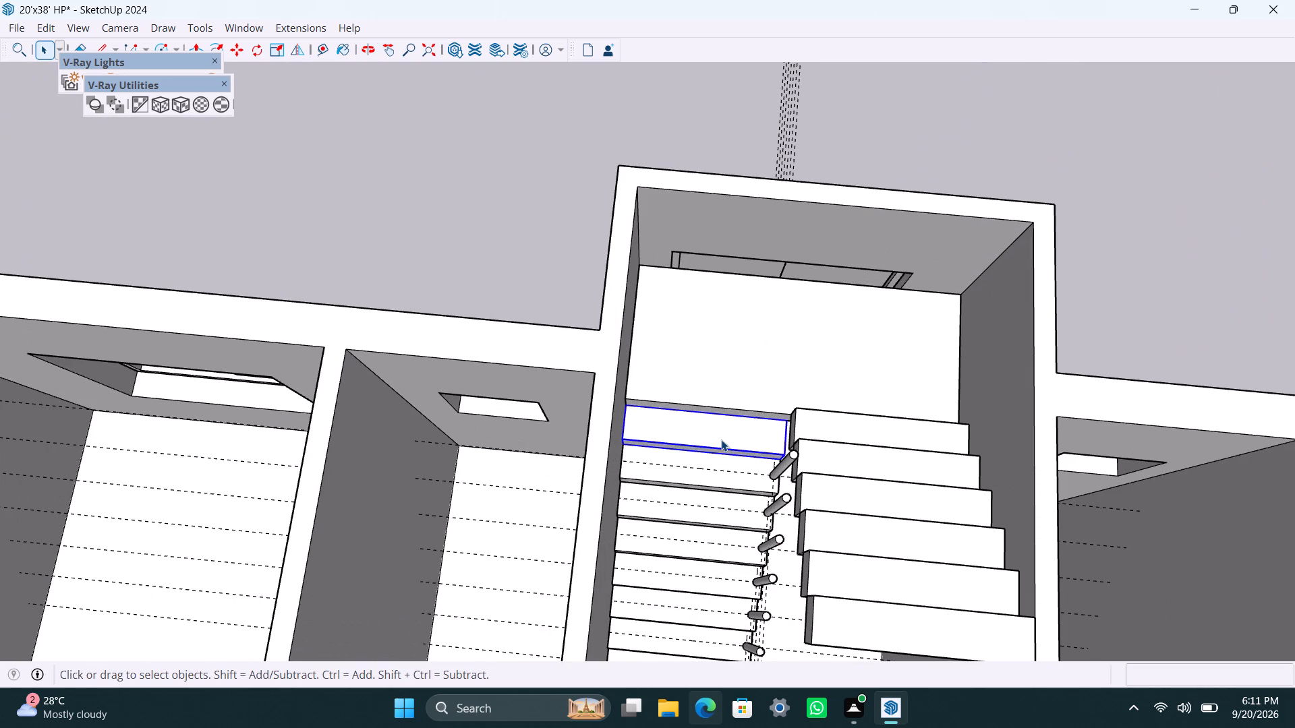
scroll(717, 433, "up", 2)
key("t")
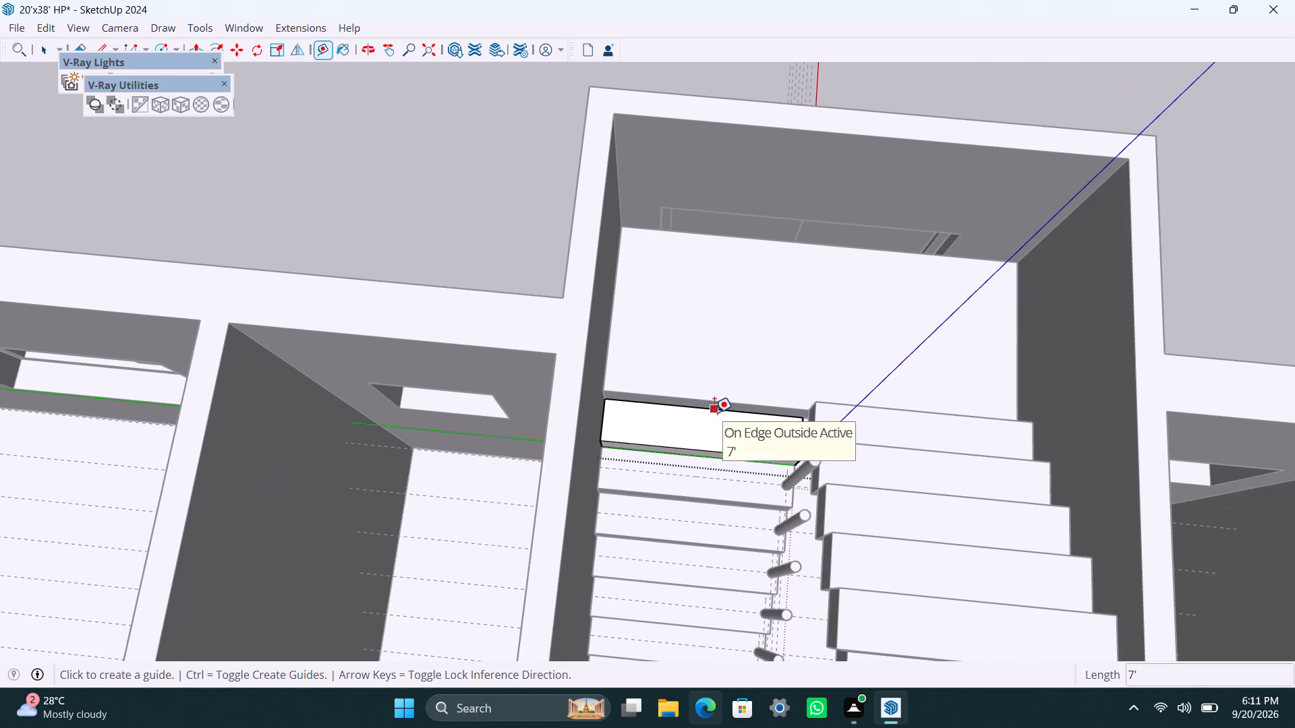
left_click_drag(714, 413, 714, 422)
type("4.5\"")
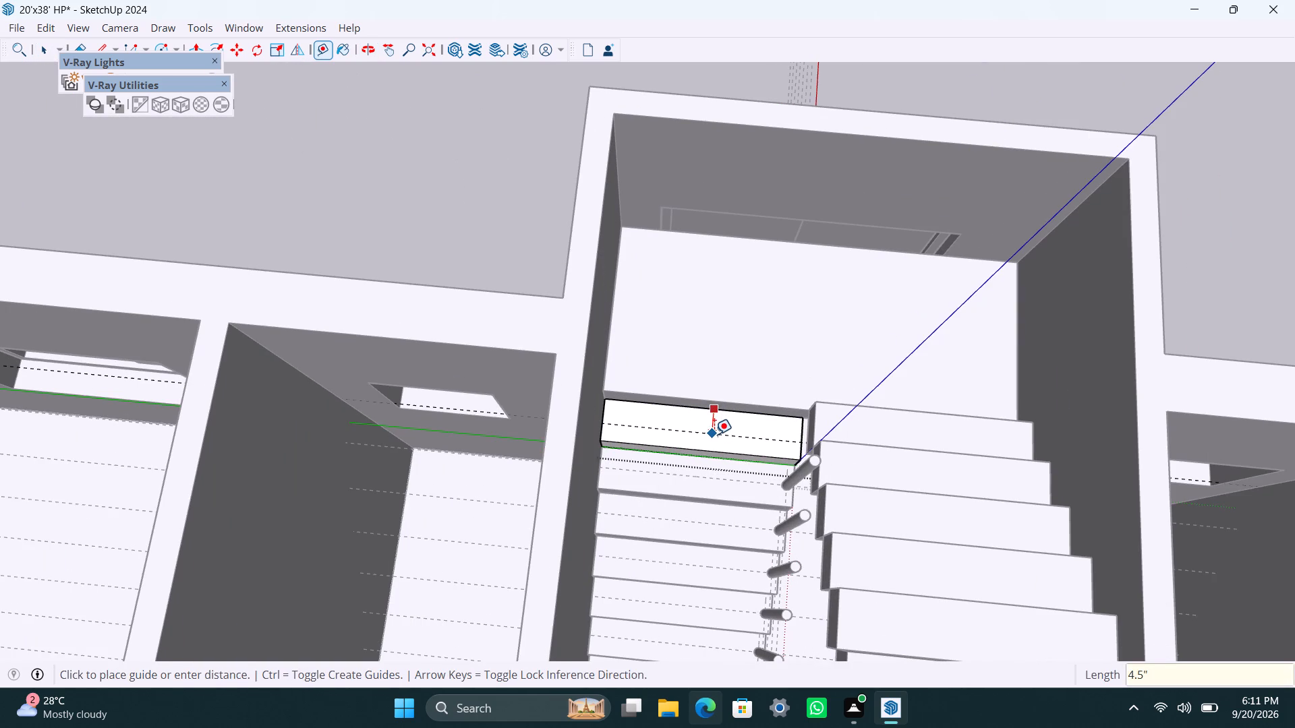
key("Return")
key("space")
Place another guide 1.5" in from the open side edge of the eighth tread.
scroll(761, 450, "up", 6)
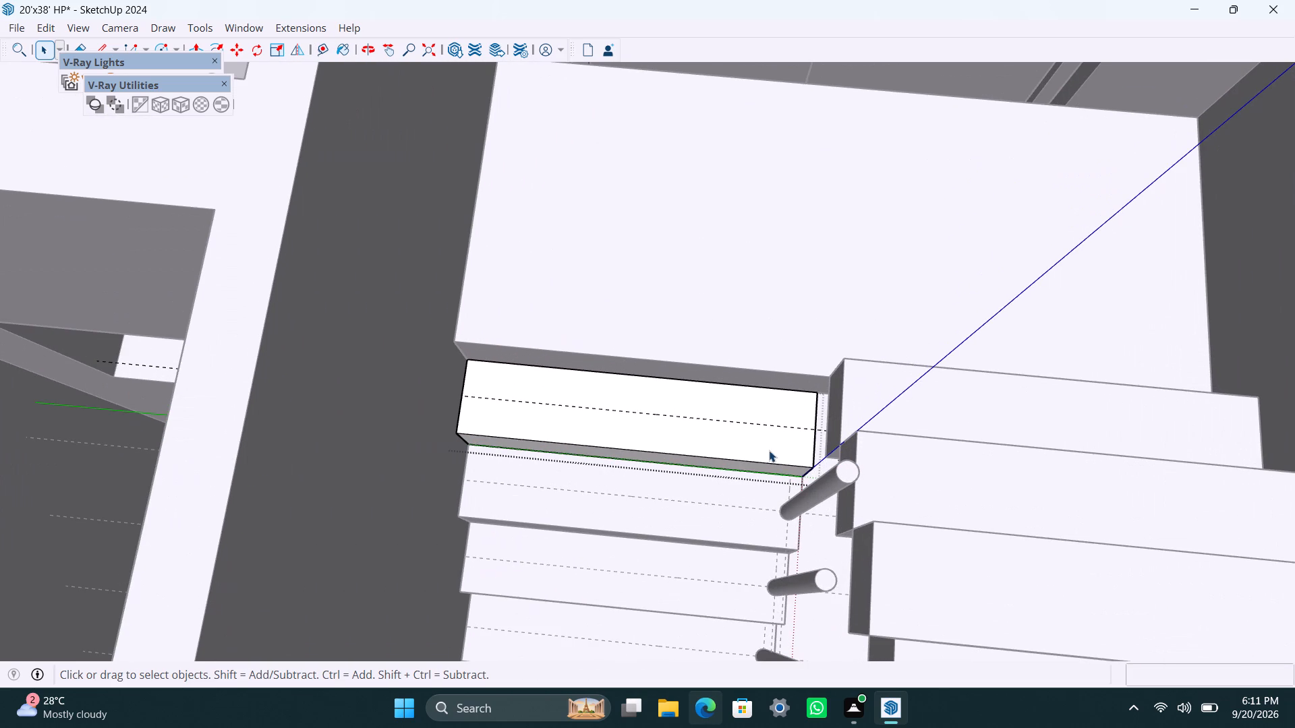
key("t")
scroll(800, 414, "up", 2)
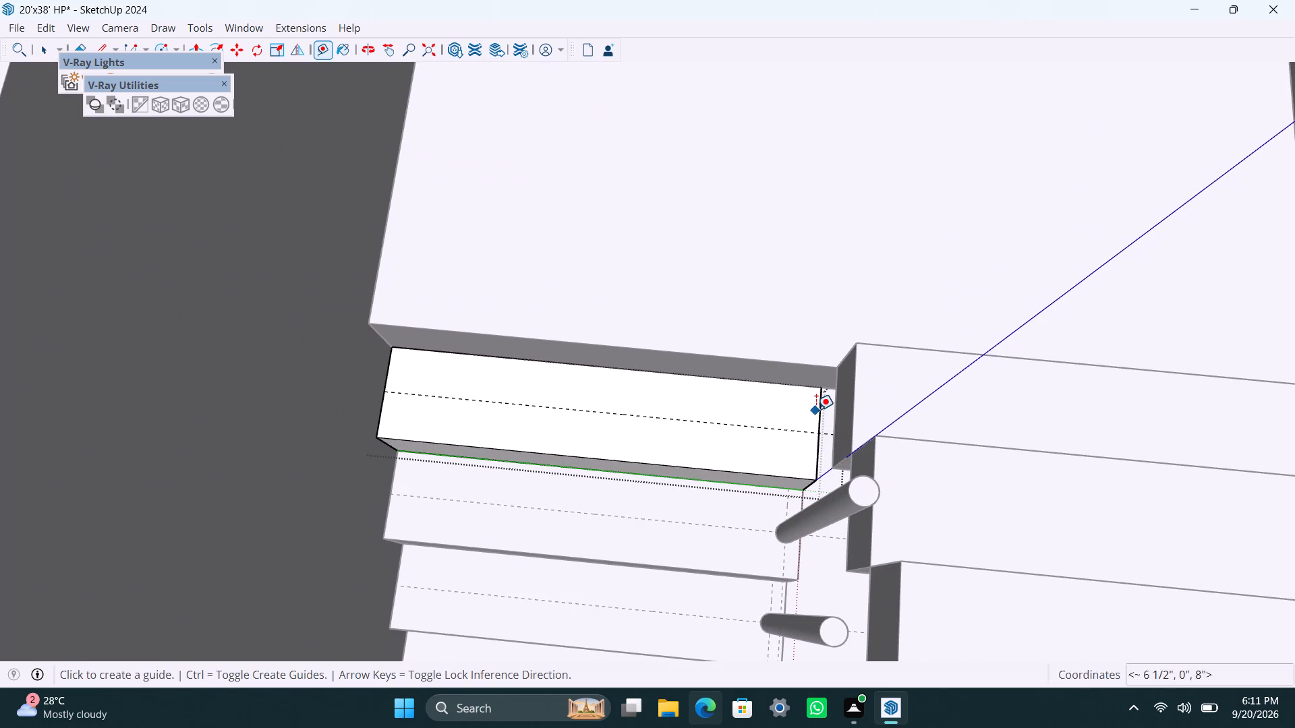
left_click(818, 407)
type("1.5\"")
key("Return")
key("space")
Draw a circle of 1" radius where the guides cross on the eighth tread, and make its face and edge a group.
scroll(806, 437, "up", 5)
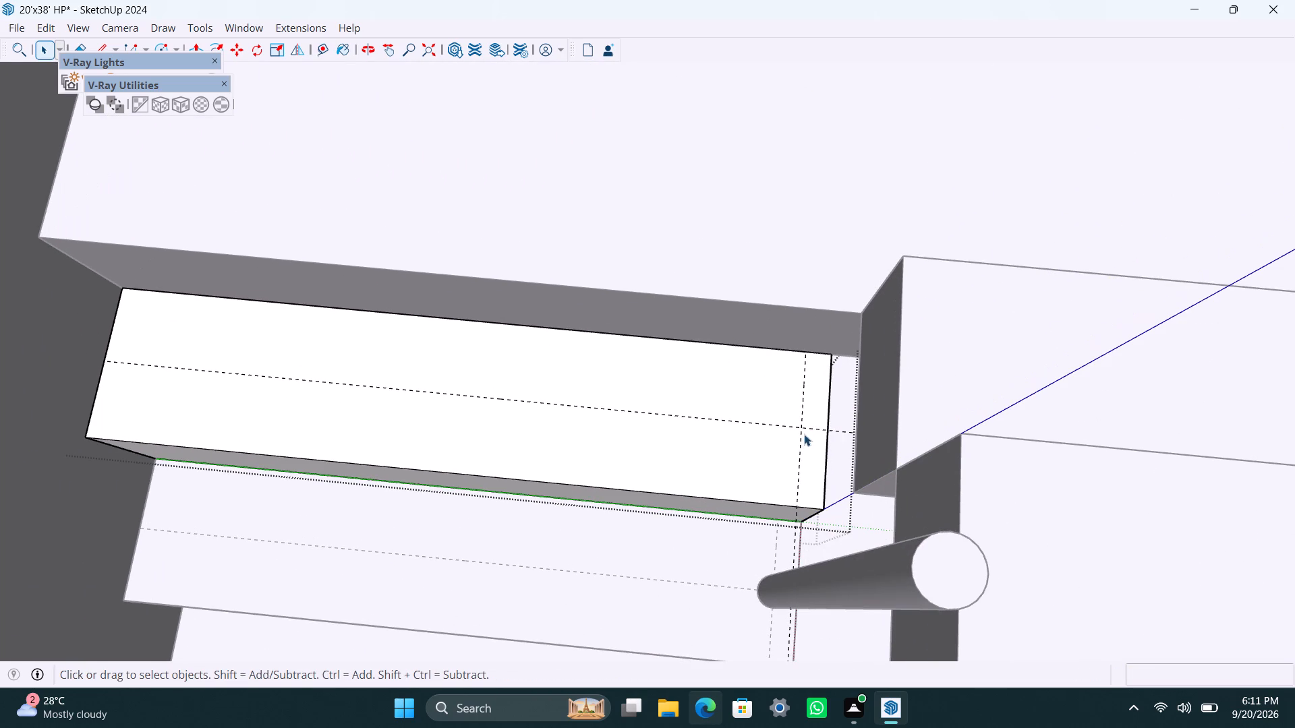
key("c")
left_click(807, 428)
key("space")
scroll(796, 425, "up", 2)
key("c")
left_click(806, 425)
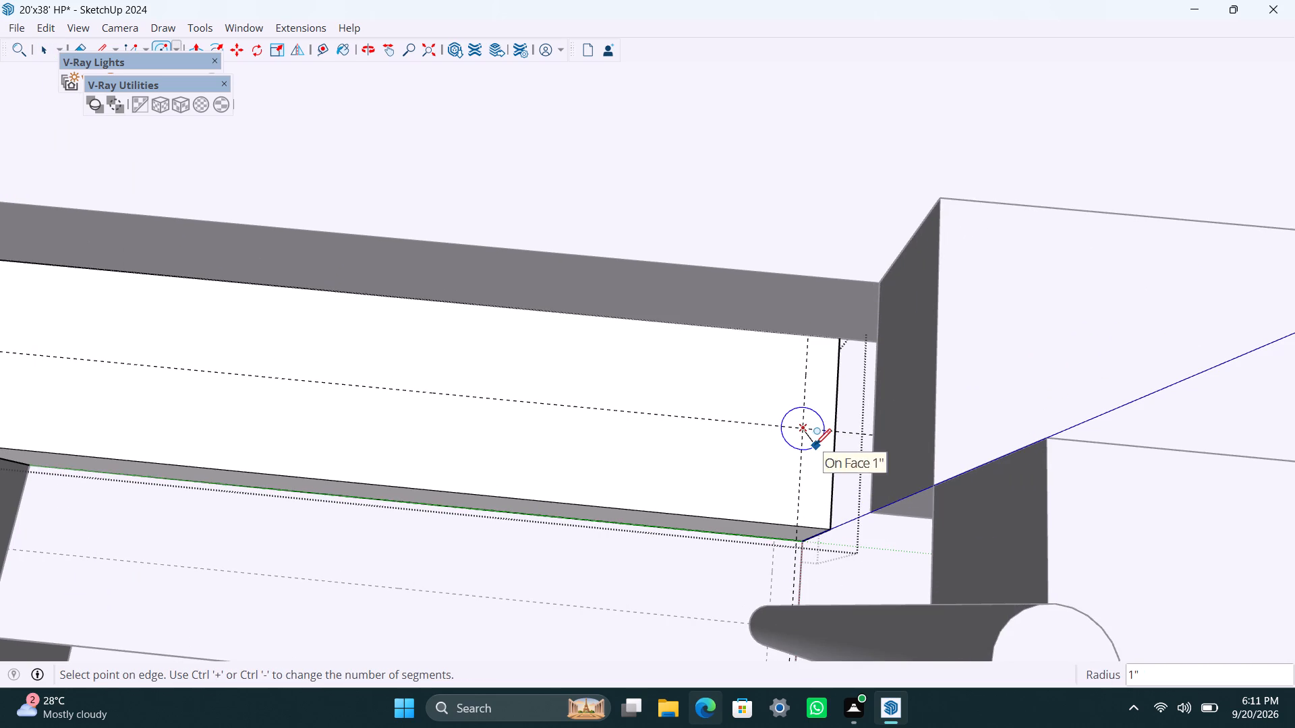
type("1\"")
key("Return")
key("space")
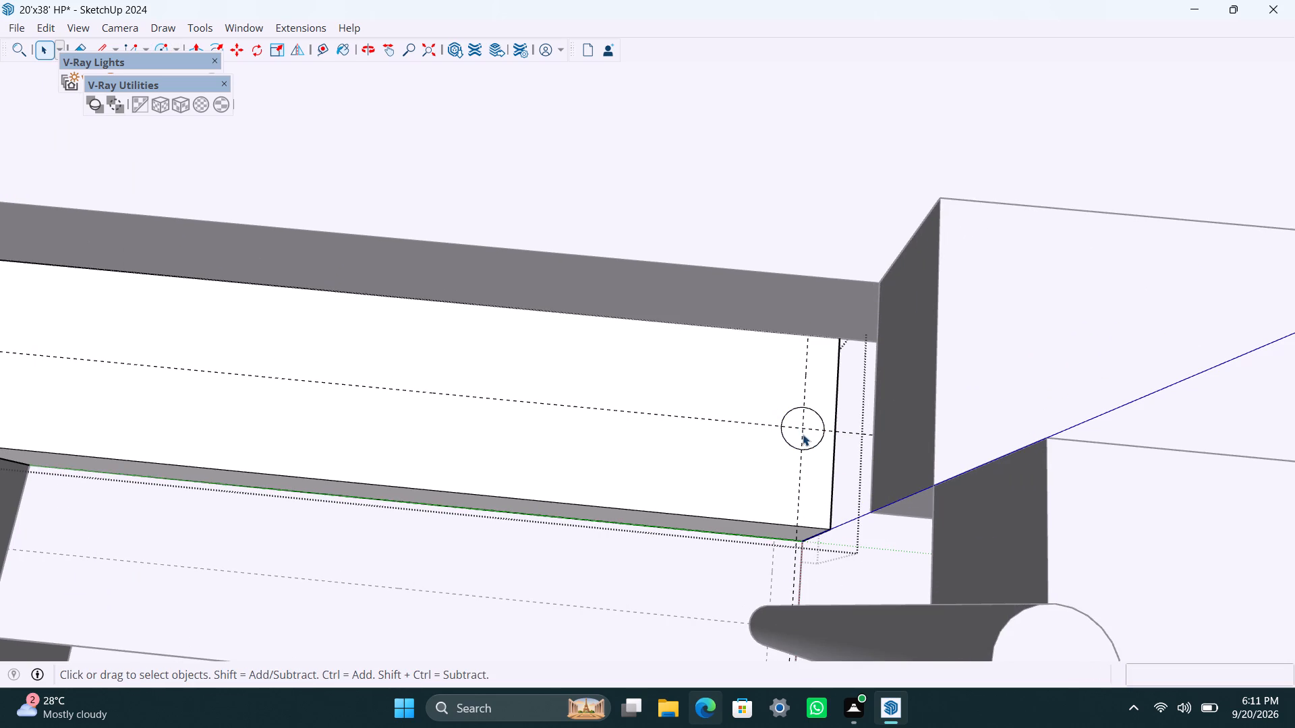
scroll(803, 434, "up", 2)
double_click(809, 439)
right_click(809, 439)
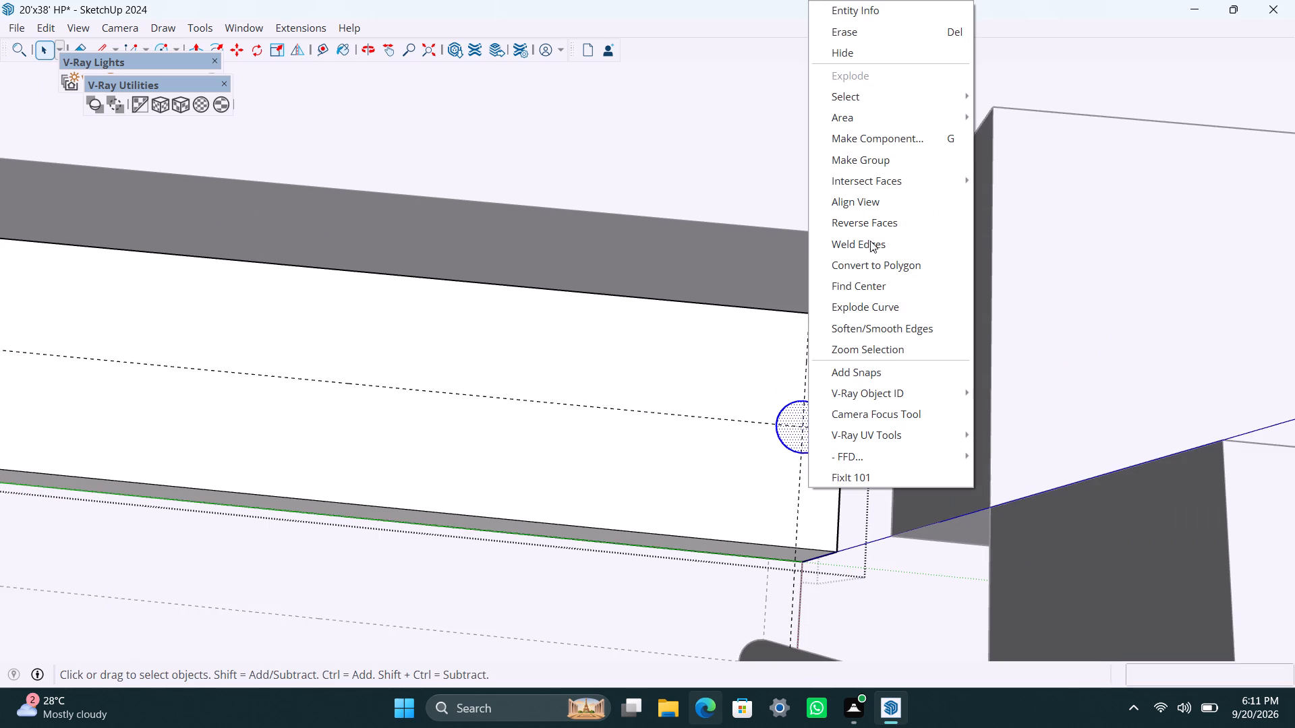
left_click(870, 154)
Inside the eighth tread's circle group, Push/Pull the circular face up 3' to form a railing post.
scroll(830, 421, "up", 3)
triple_click(805, 455)
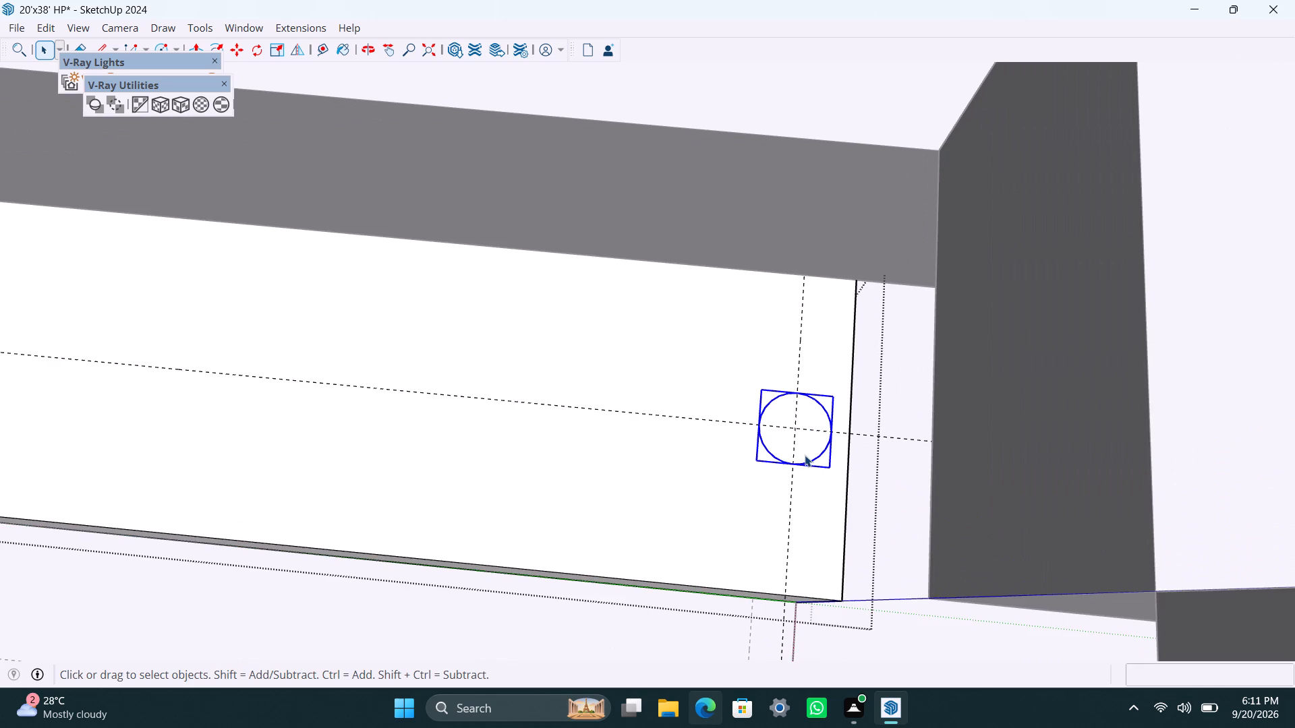
key("p")
left_click(805, 454)
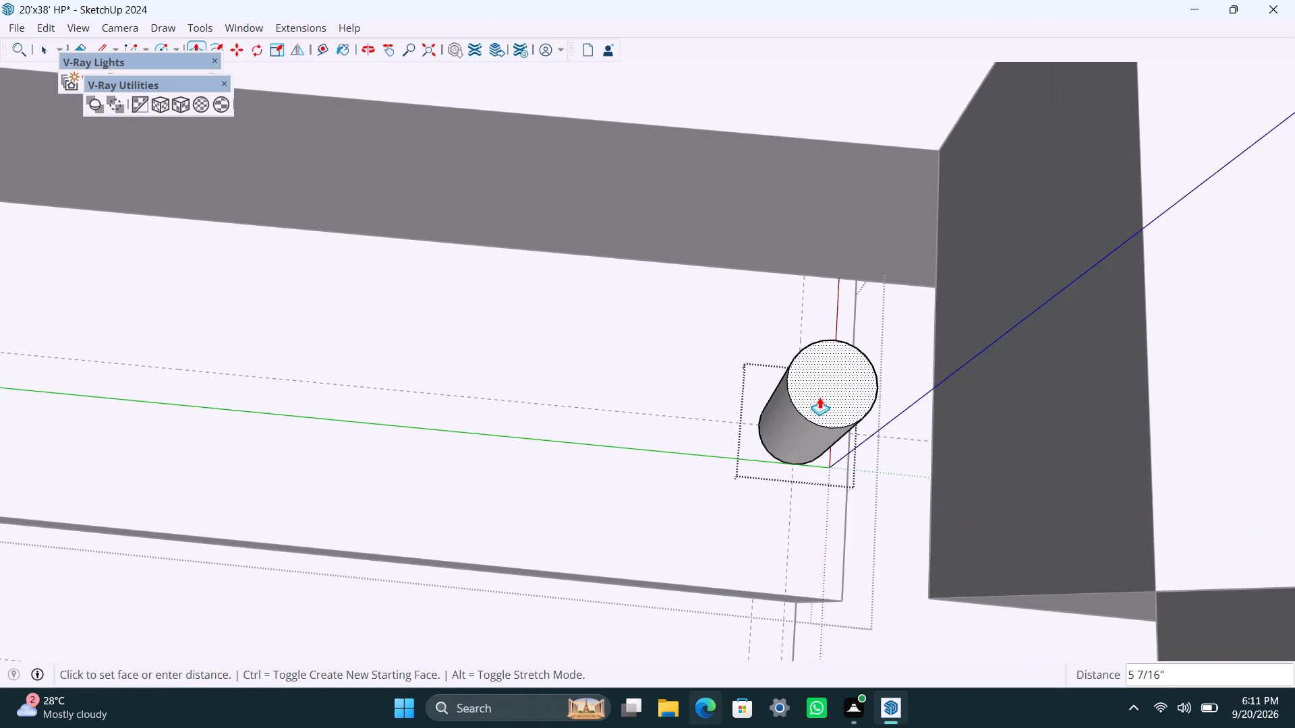
type("3'")
key("Return")
key("space")
scroll(797, 421, "down", 11)
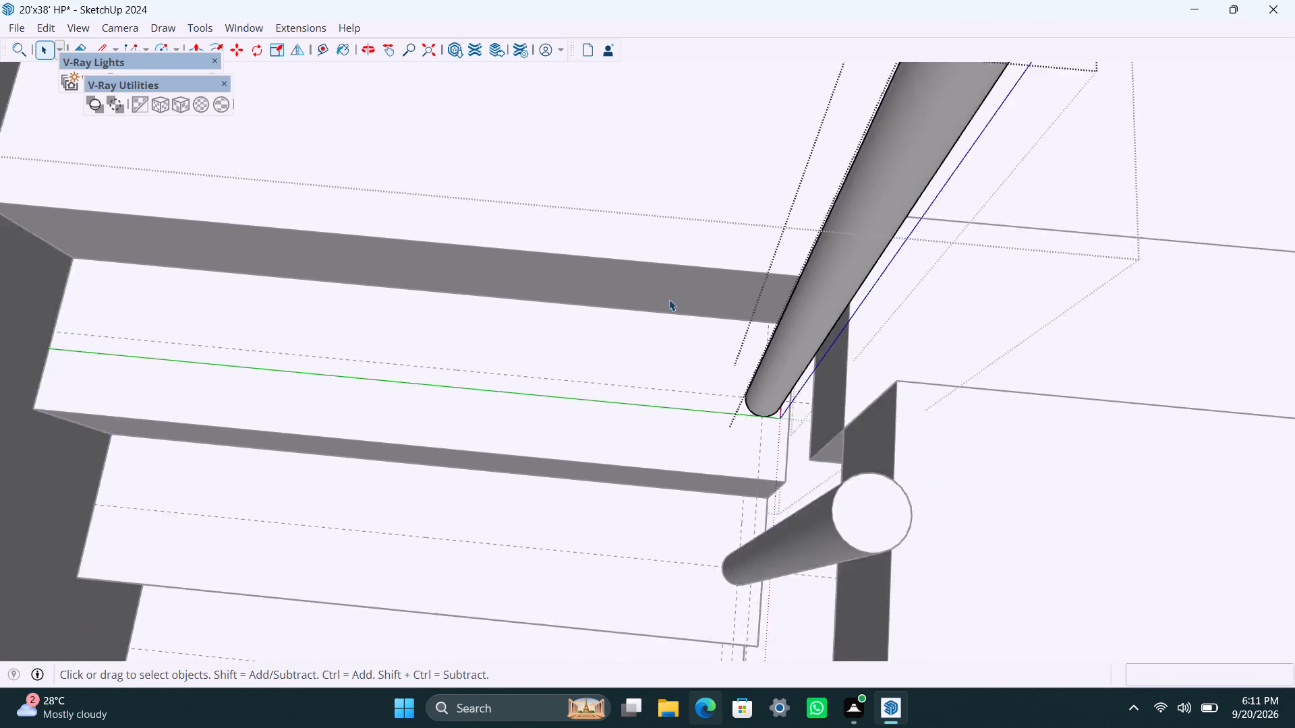
Close the railing post group and the first flight's eighth step group.
scroll(669, 299, "down", 5)
left_click(602, 255)
left_click(623, 244)
scroll(640, 249, "up", 1)
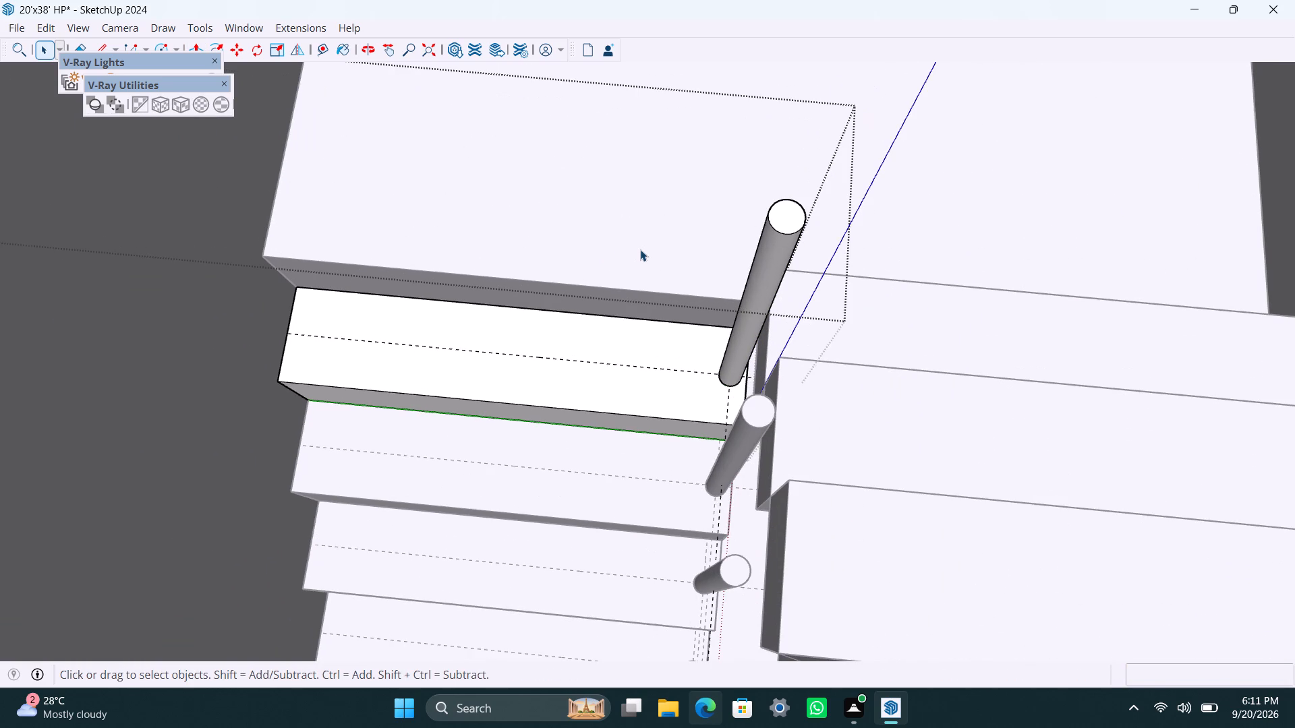
left_click(641, 257)
scroll(680, 291, "up", 3)
scroll(679, 291, "down", 4)
middle_click_drag(680, 293, 702, 298)
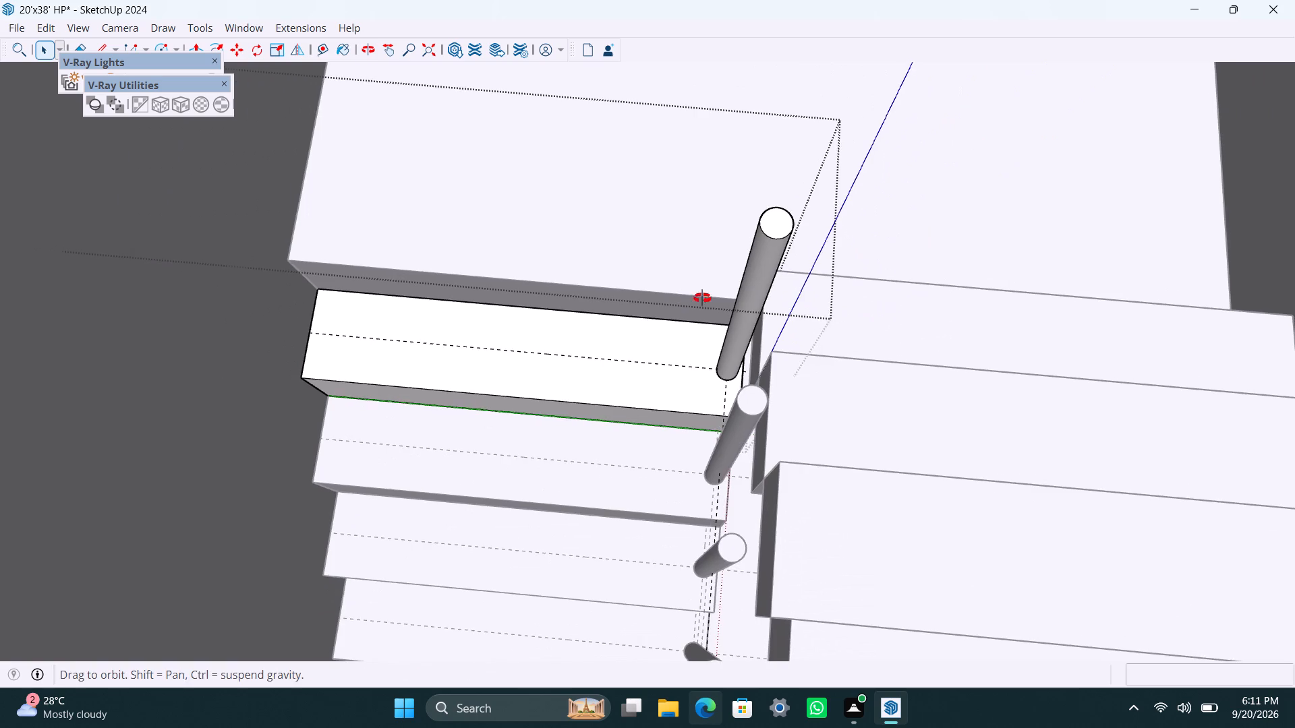
middle_click_drag(702, 298, 778, 314)
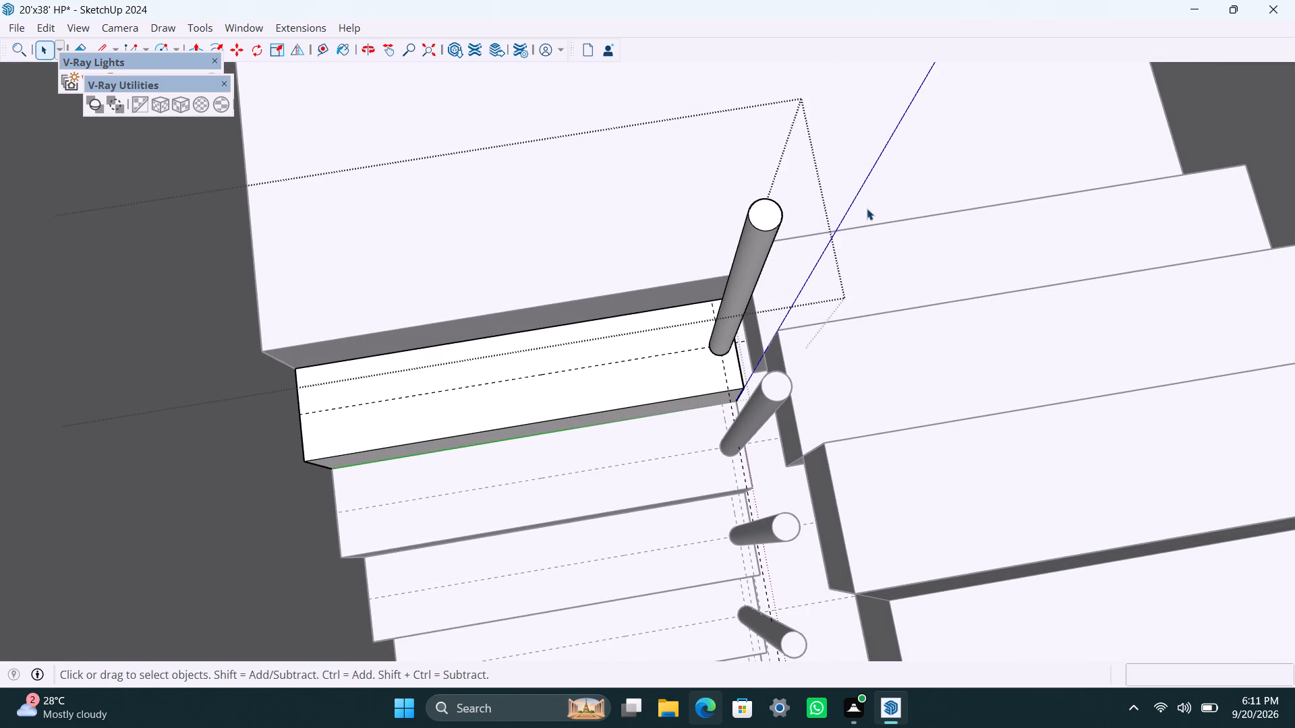
left_click(888, 189)
Open the second flight's lowest step group, just above the landing, and place a guide 4.5" in from the tread's back edge.
left_click(829, 274)
scroll(770, 294, "down", 3)
scroll(548, 355, "down", 3)
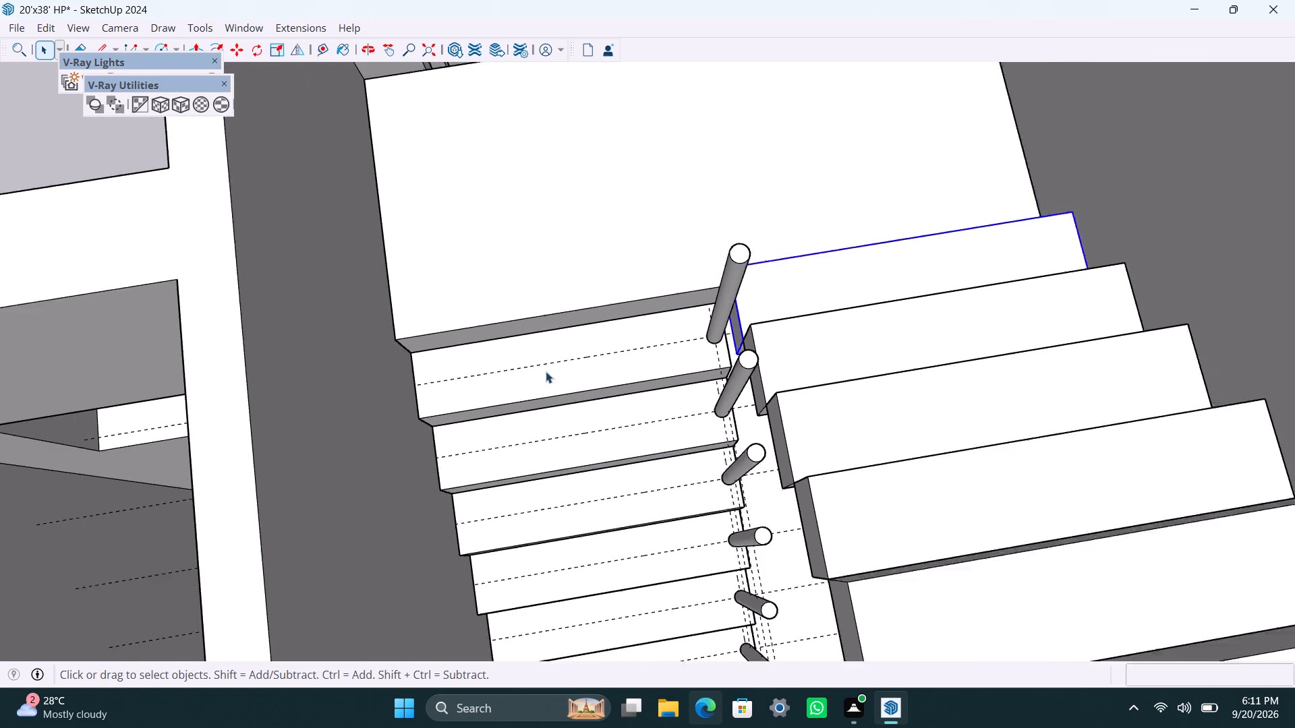
middle_click_drag(517, 378, 288, 181)
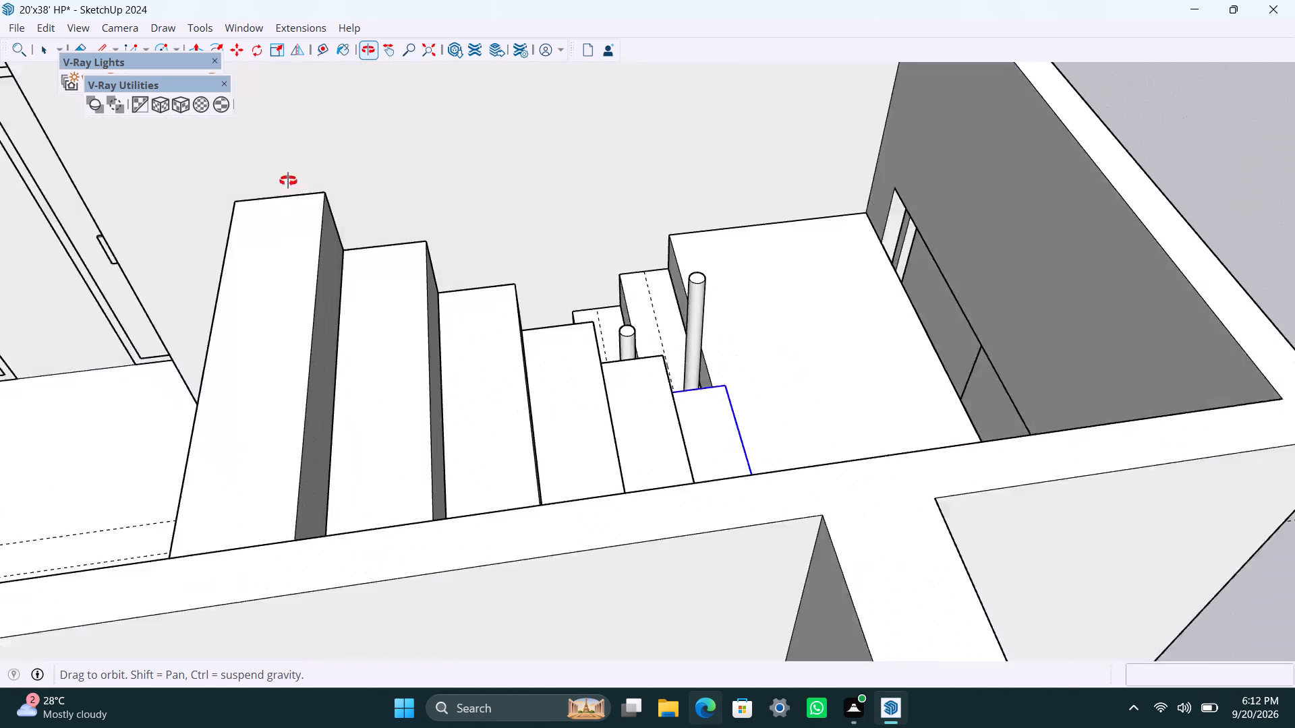
middle_click_drag(288, 181, 109, 193)
scroll(556, 323, "down", 4)
middle_click_drag(697, 435, 187, 479)
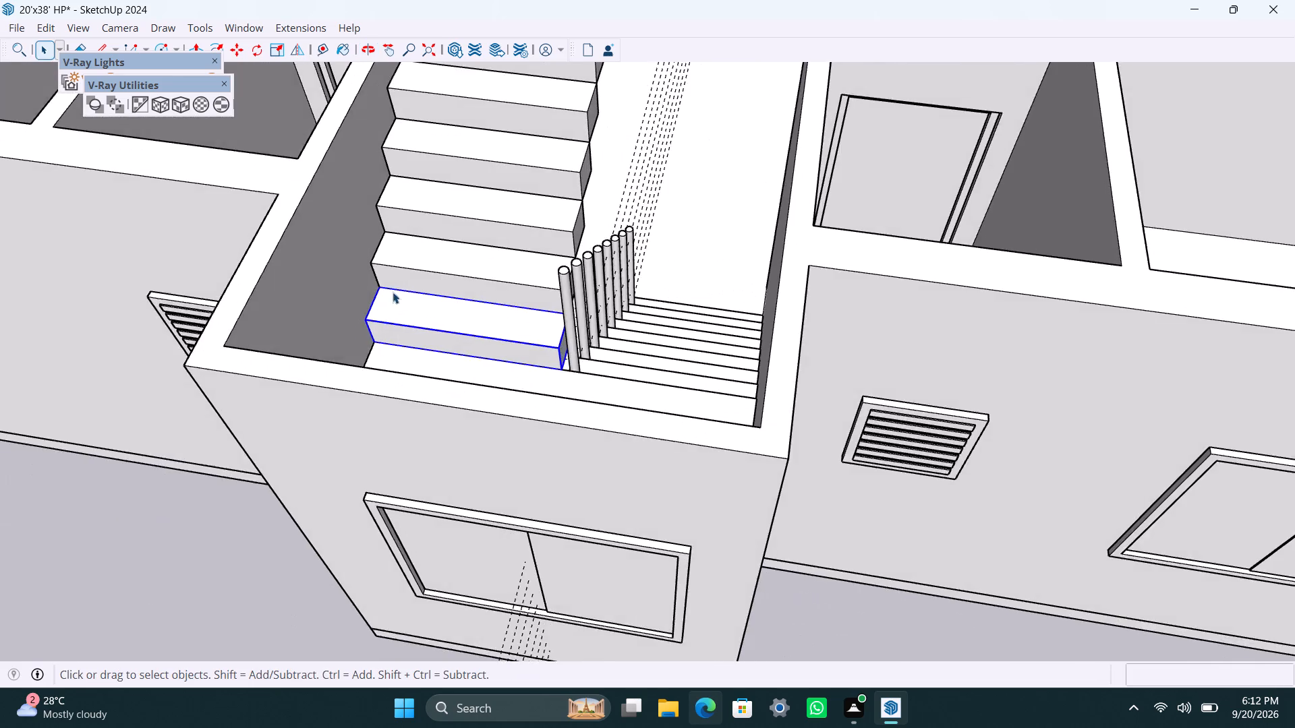
scroll(393, 292, "up", 2)
middle_click_drag(523, 357, 700, 464)
scroll(669, 419, "up", 3)
middle_click_drag(663, 439, 678, 544)
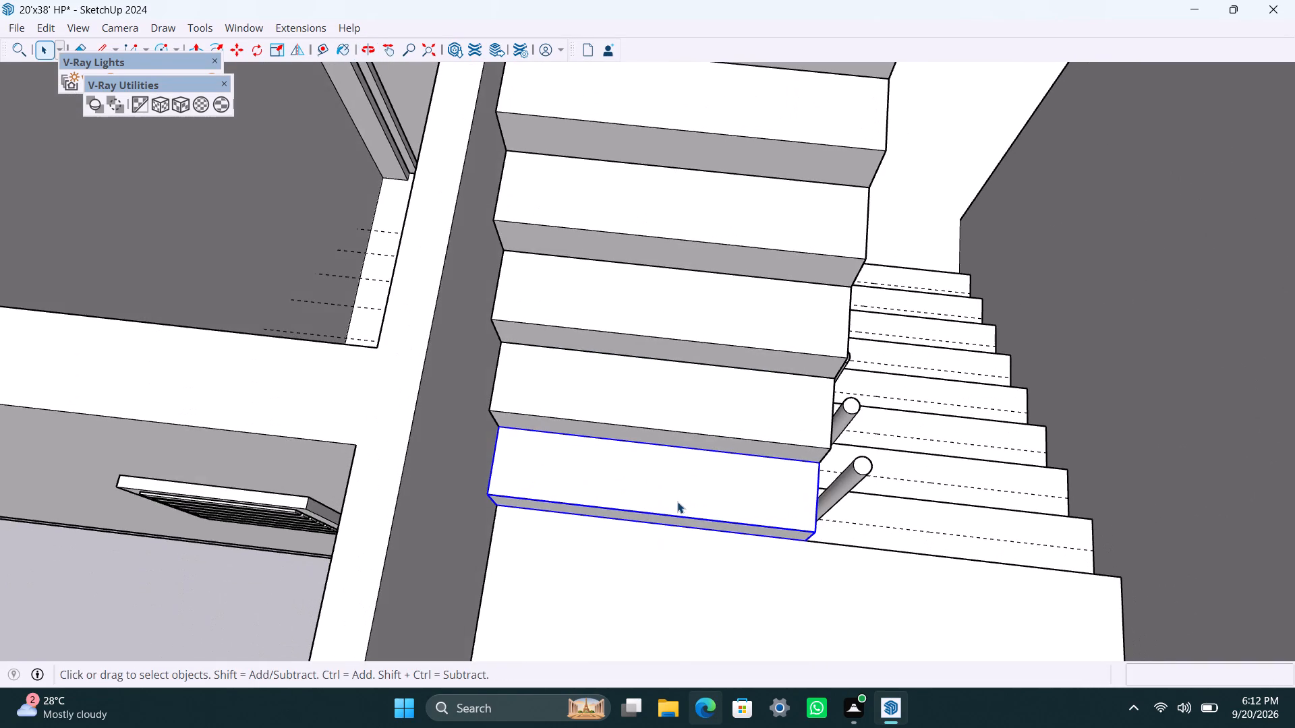
triple_click(677, 502)
scroll(685, 488, "up", 2)
key("t")
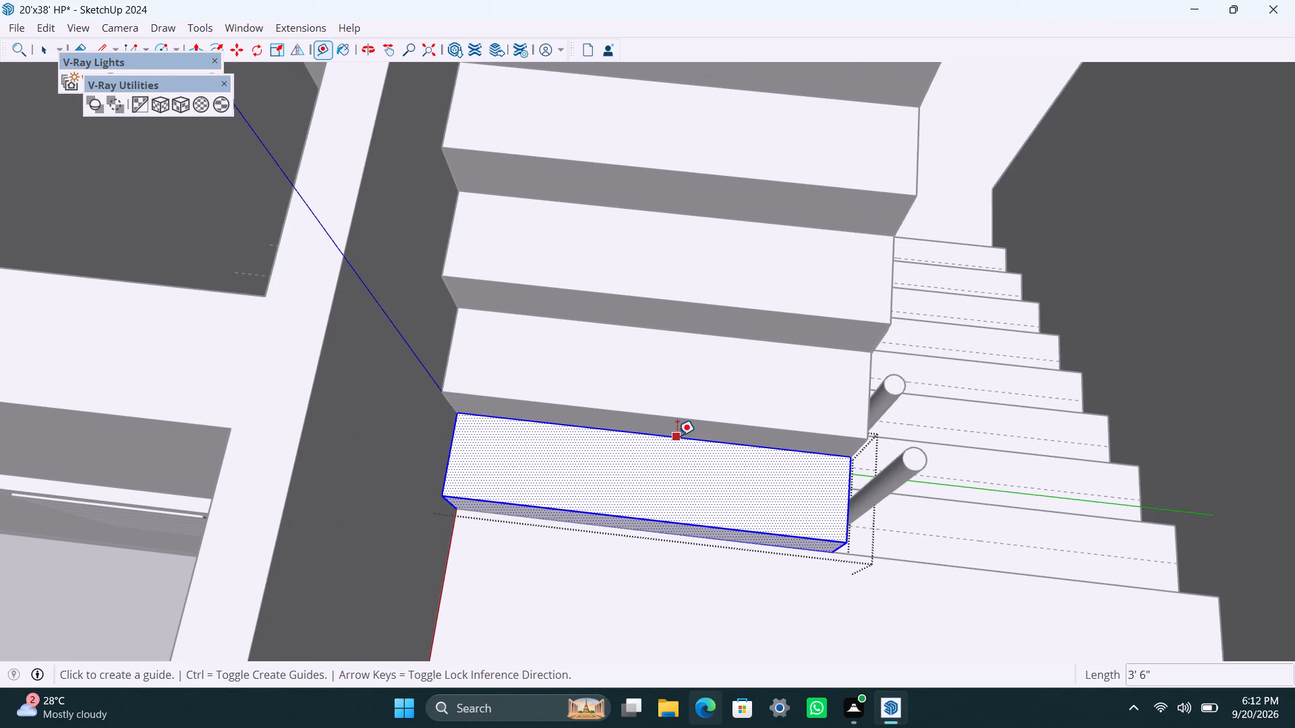
left_click(677, 435)
type("4.5\"")
key("Return")
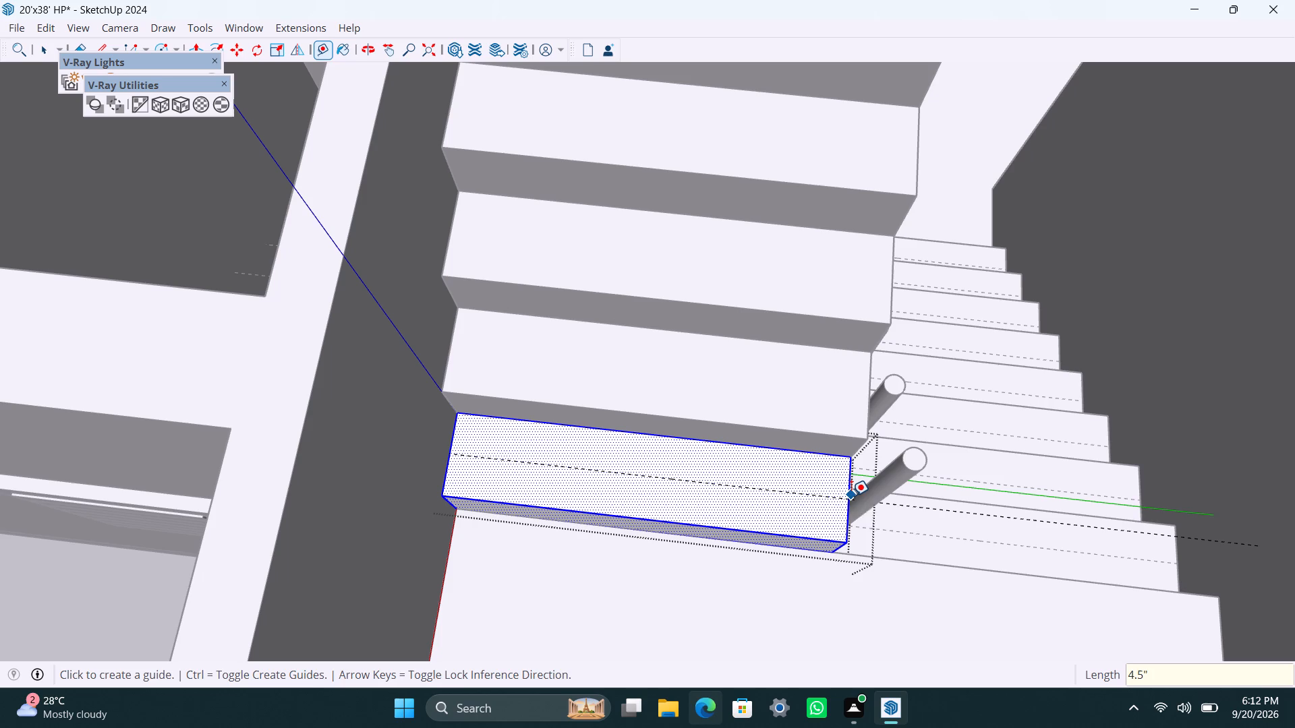
Place another guide 1.5" in from the open side edge of the second flight's first tread.
left_click_drag(851, 495, 844, 495)
key("space")
scroll(844, 506, "up", 4)
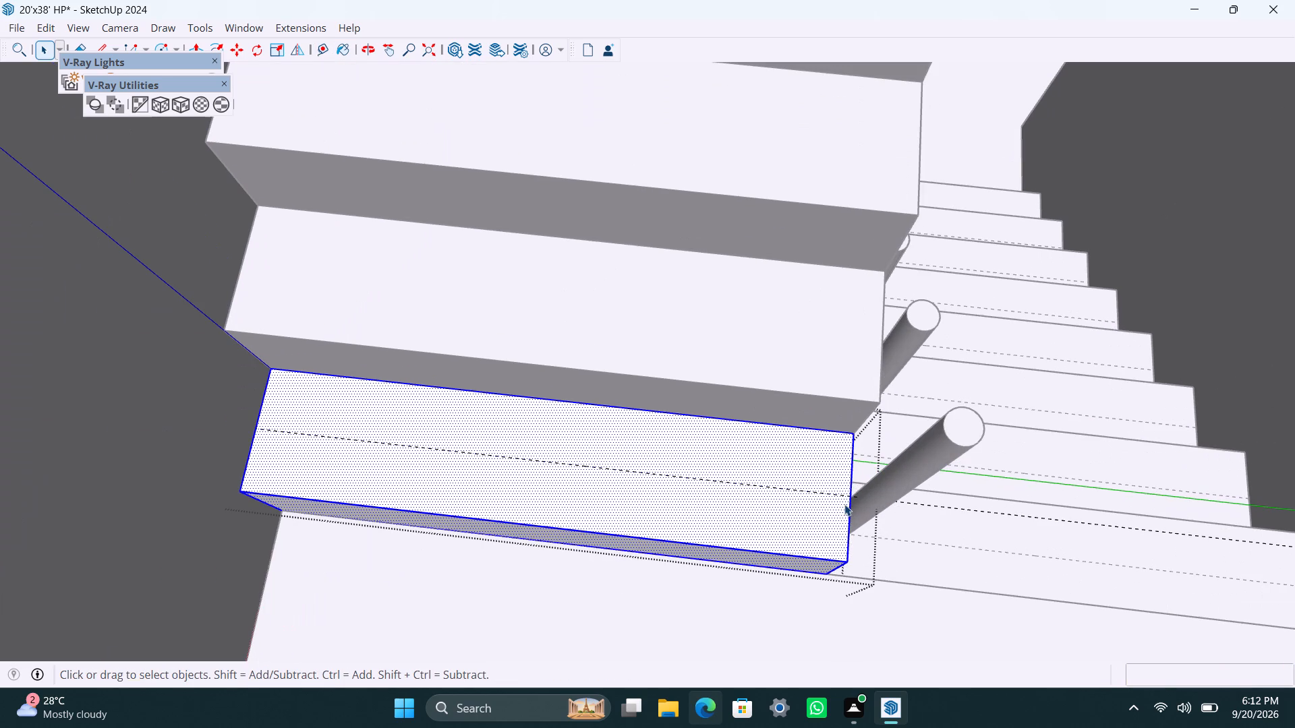
key("t")
left_click(849, 481)
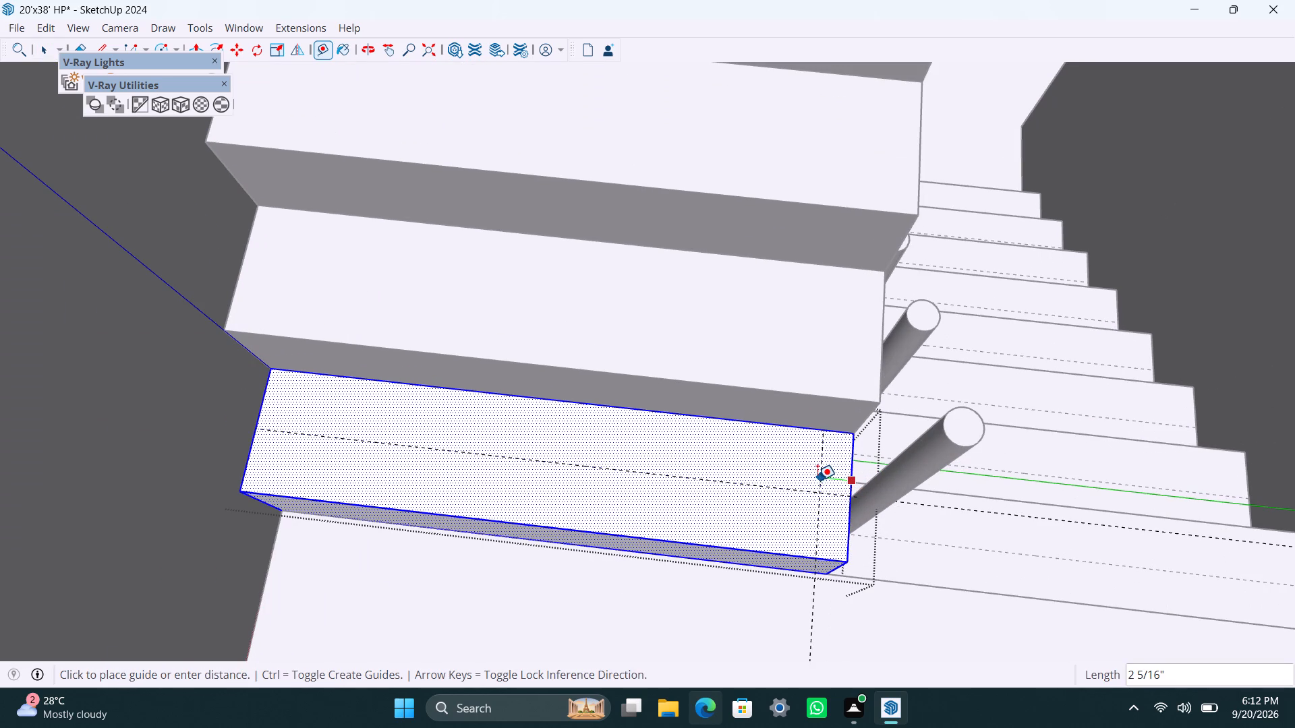
type("1.")
type("5\"")
key("Return")
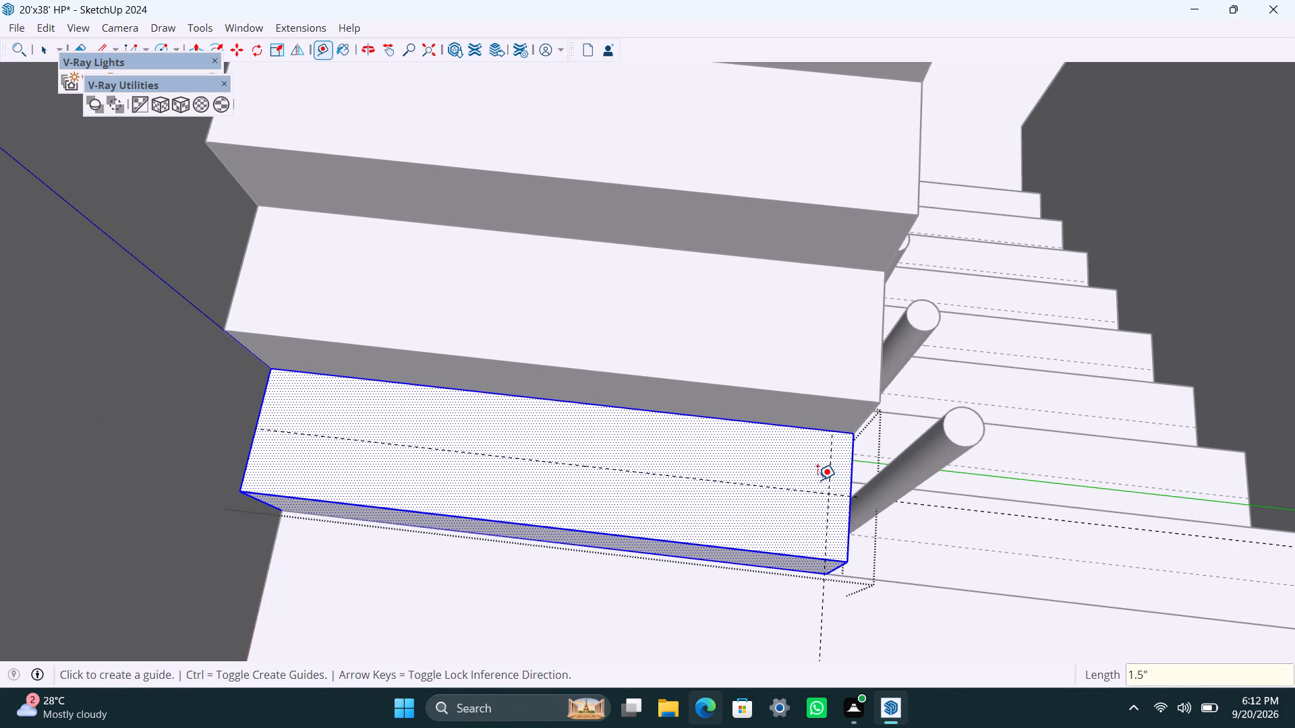
Draw a circle of 1" radius where the guides cross on that first tread, and make its face and edge a group.
key("space")
key("c")
scroll(826, 504, "up", 1)
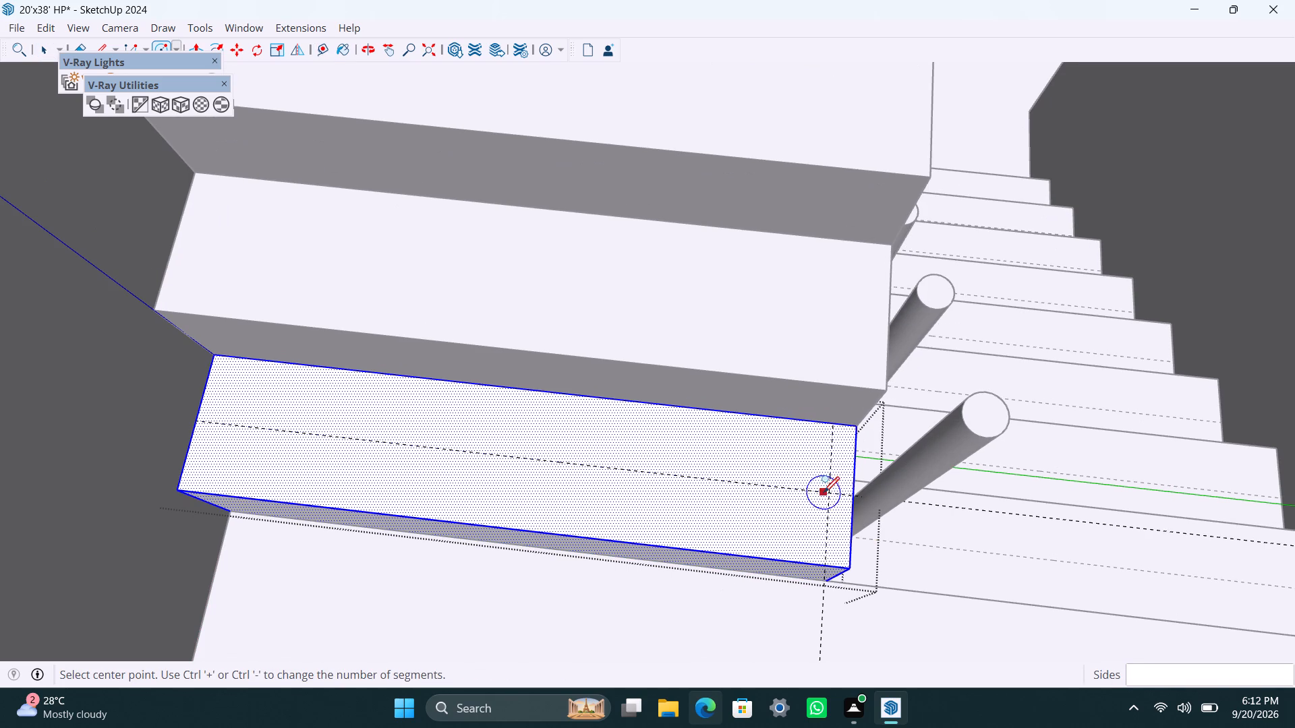
left_click(831, 490)
type("1\"")
key("Return")
key("space")
scroll(873, 507, "up", 5)
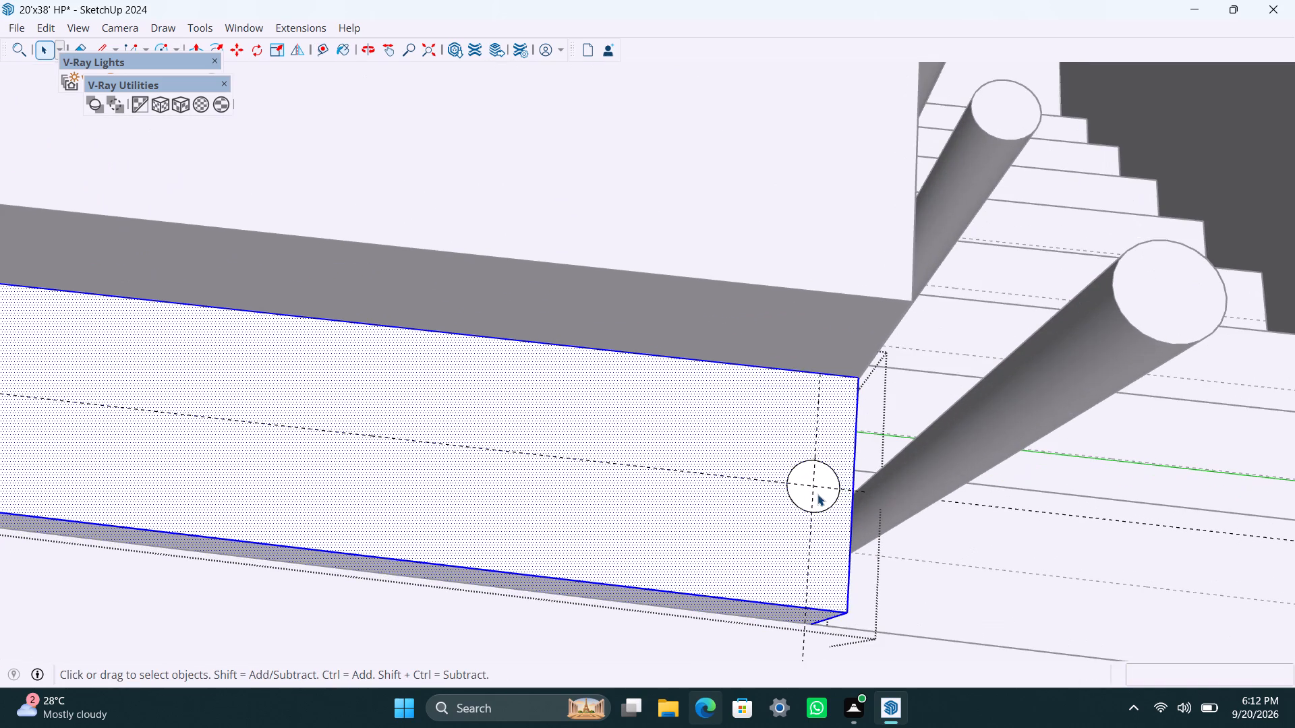
left_click(817, 494)
double_click(817, 494)
double_click(822, 493)
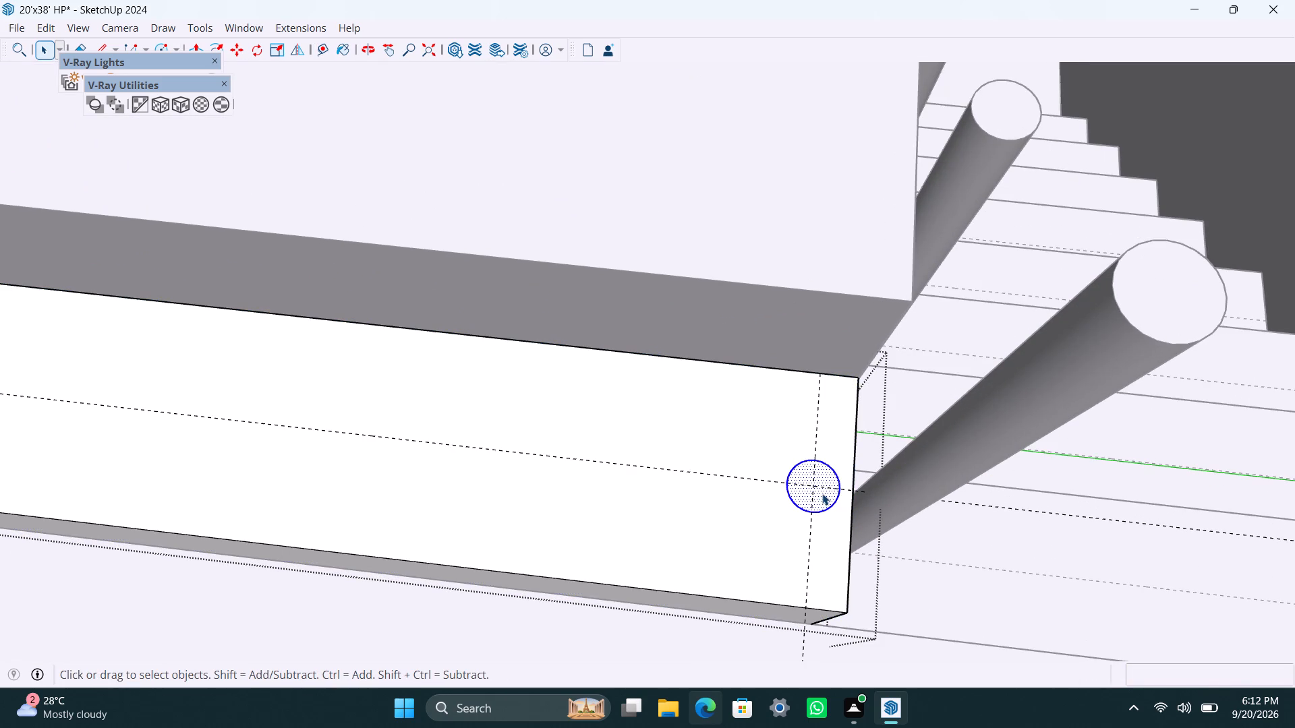
right_click(820, 492)
left_click(882, 171)
Inside the first tread's circle group, Push/Pull the circular face up 3' to form a railing post, and close the group.
scroll(812, 541, "up", 2)
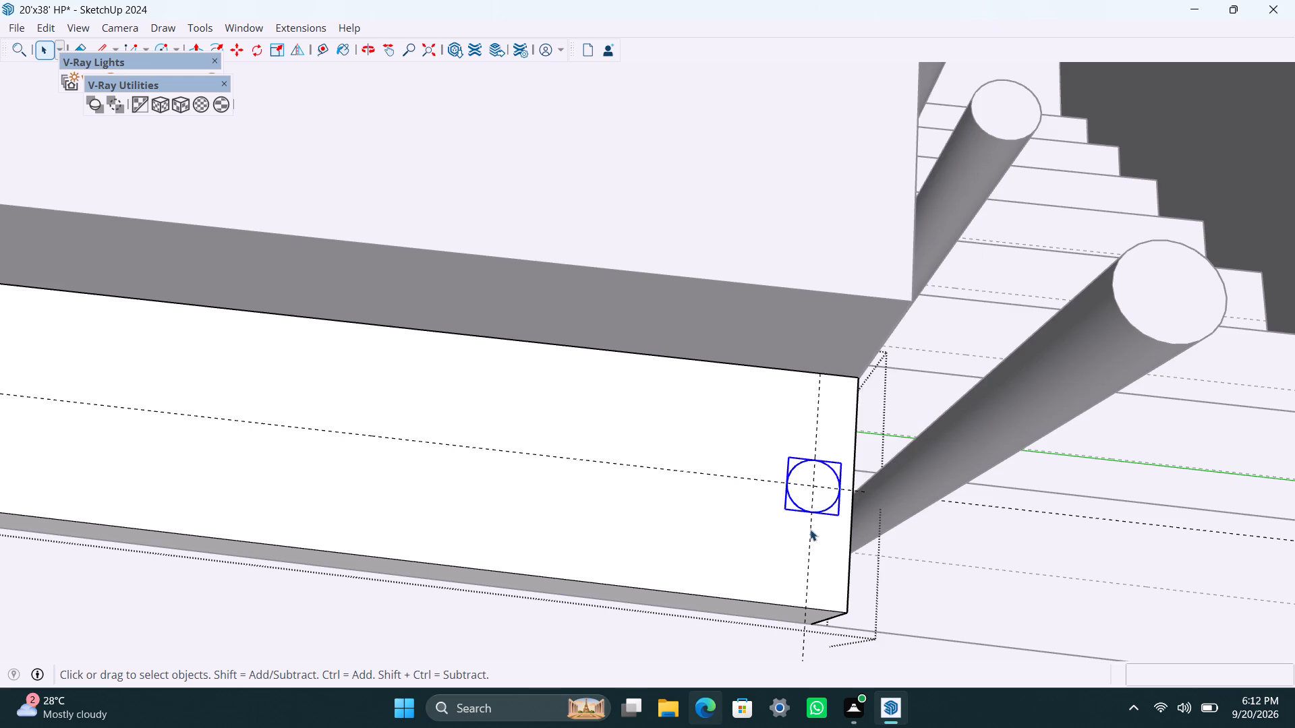
scroll(819, 502, "up", 2)
double_click(820, 500)
left_click(823, 489)
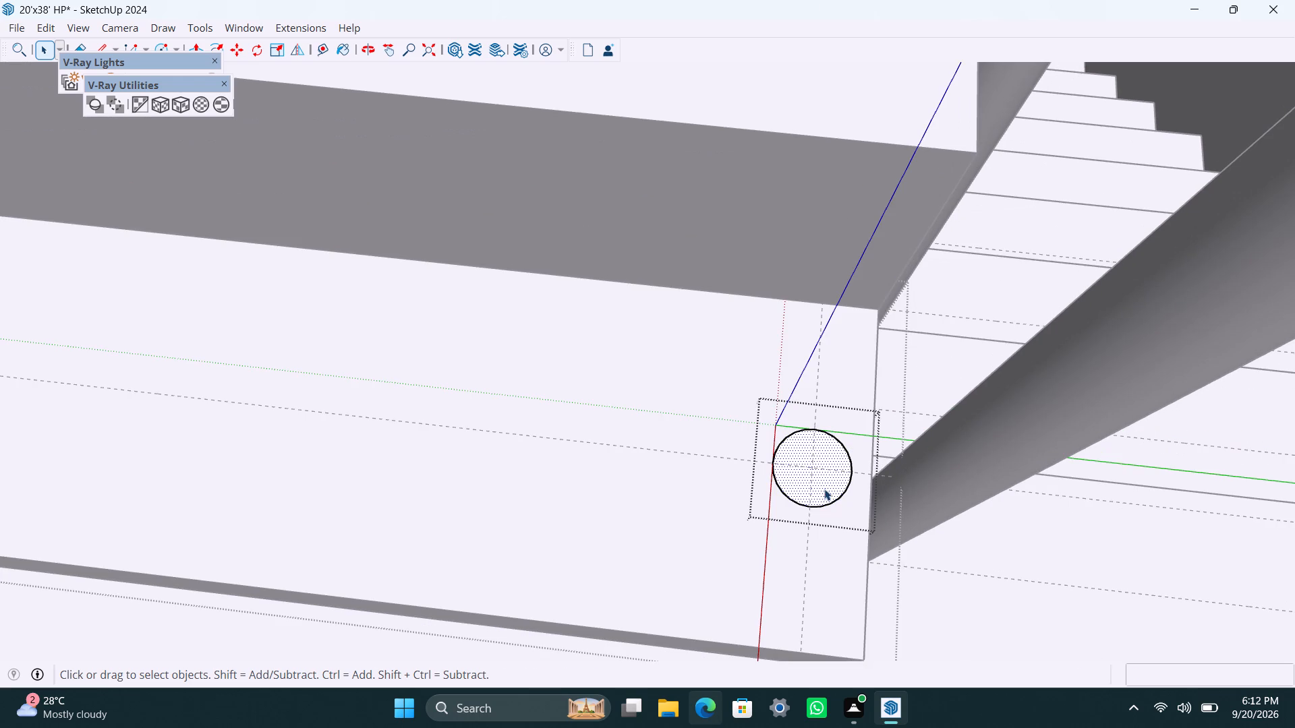
key("p")
left_click(824, 489)
key("3")
key("apostrophe")
key("Return")
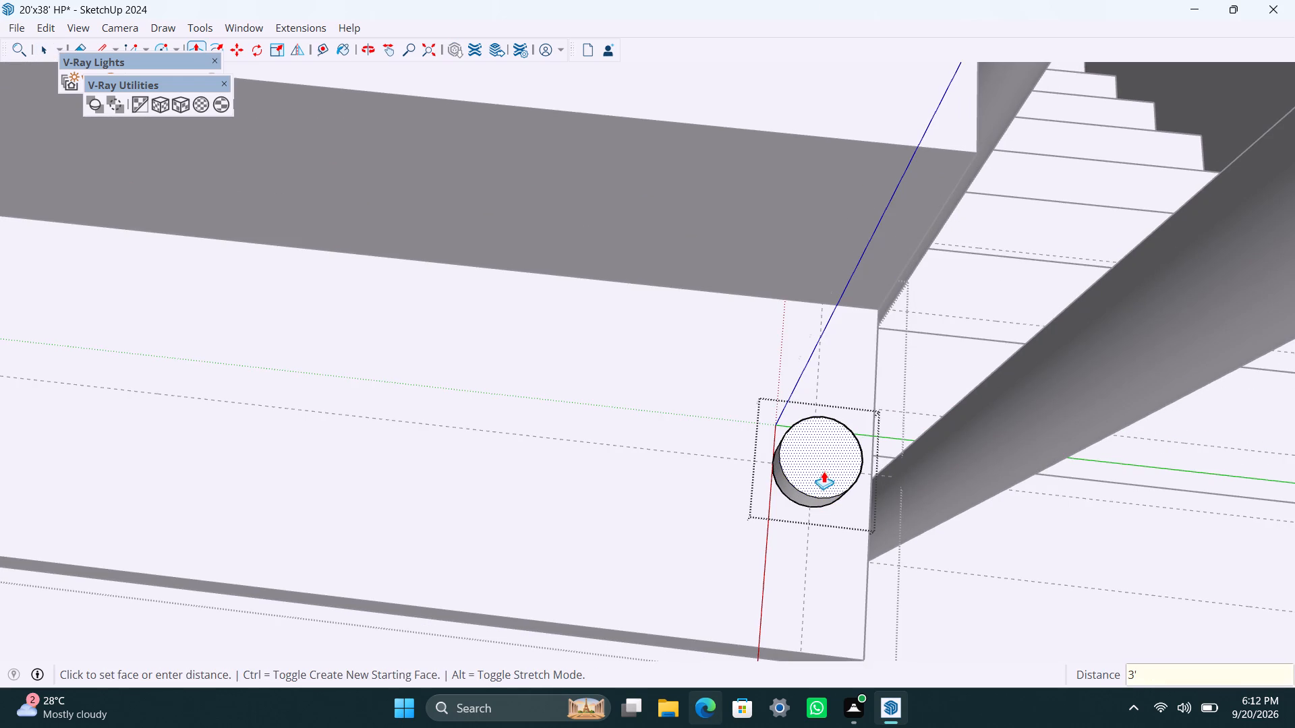
key("space")
scroll(808, 465, "down", 13)
left_click(746, 259)
left_click(741, 255)
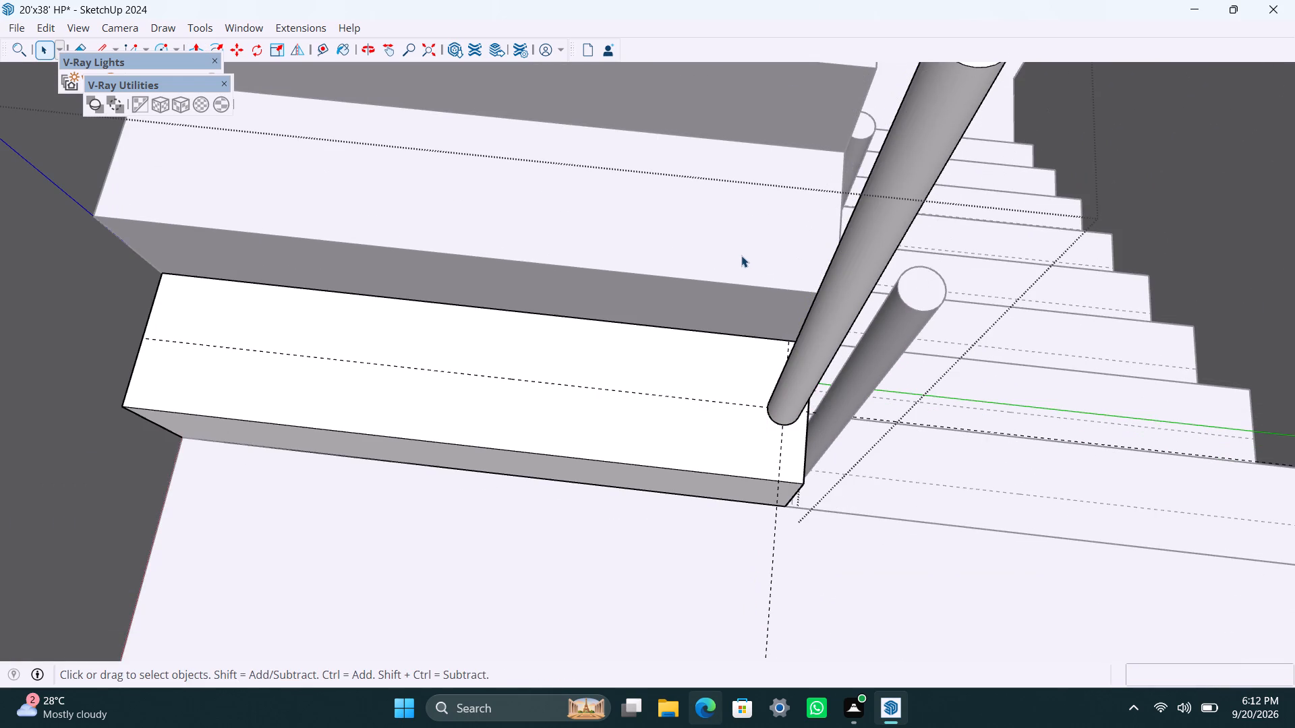
Open the second flight's second step group and place a guide 4.5" in from the tread's back edge.
scroll(711, 221, "up", 1)
left_click(709, 220)
left_click(707, 220)
double_click(702, 224)
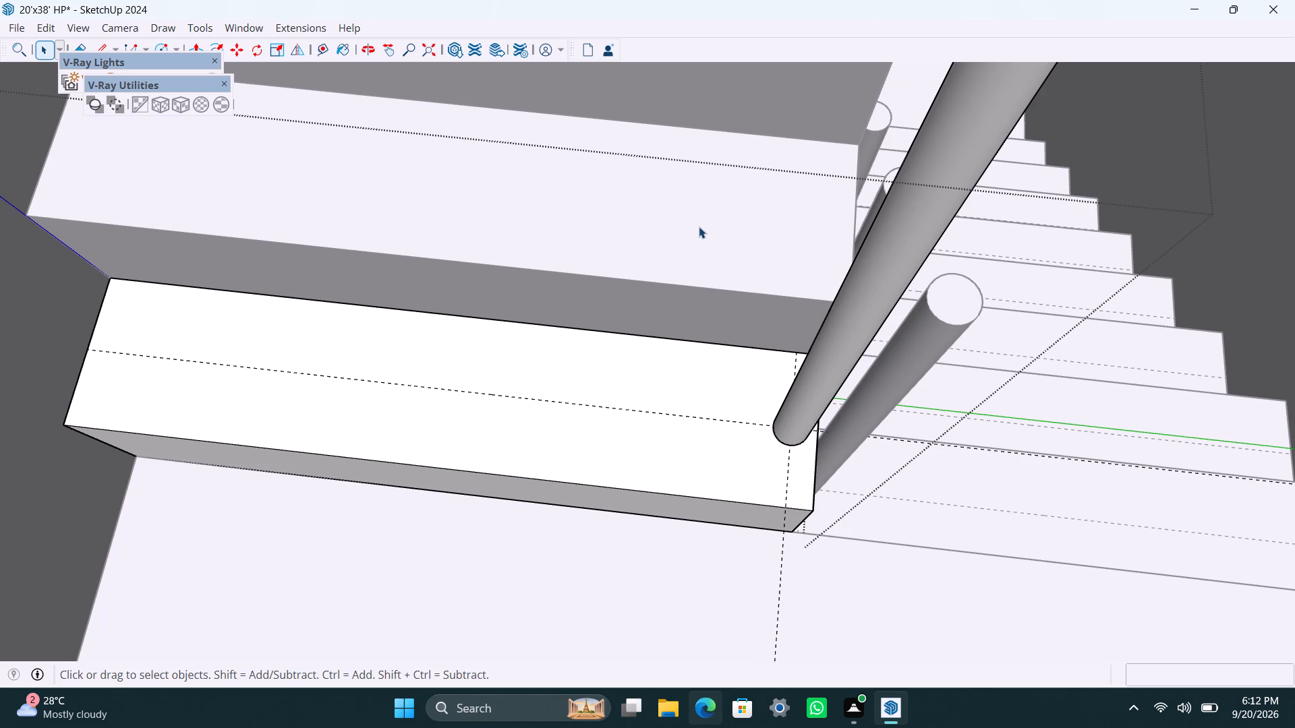
double_click(693, 229)
key("t")
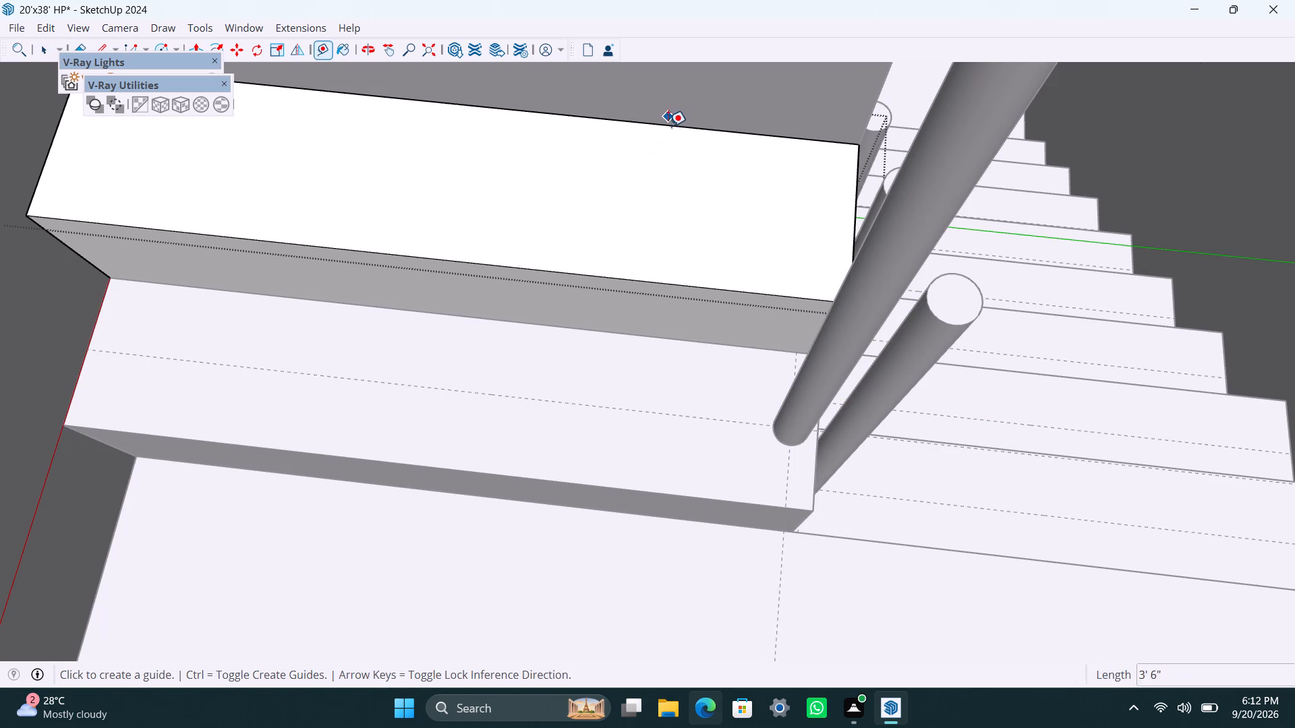
left_click(668, 126)
type("4.5\"")
key("Return")
key("space")
Place another guide 1.5" in from the open side edge of the second flight's second tread.
key("t")
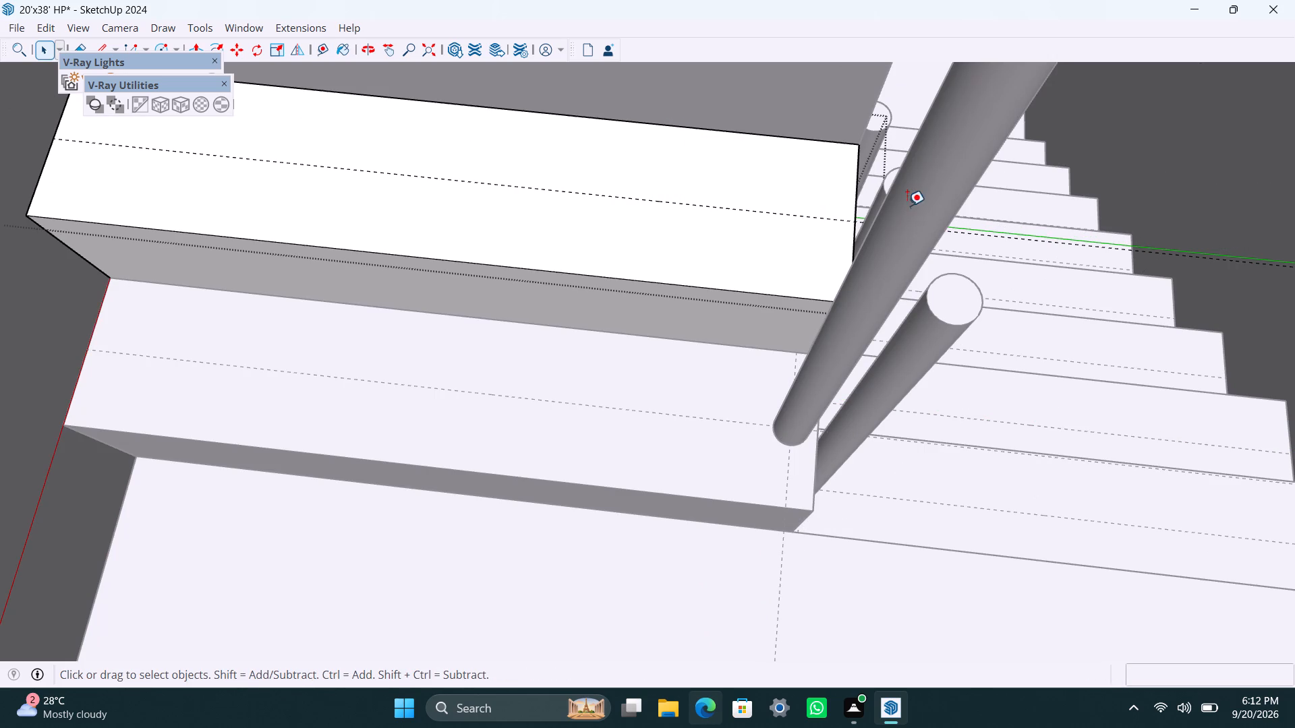
left_click(857, 176)
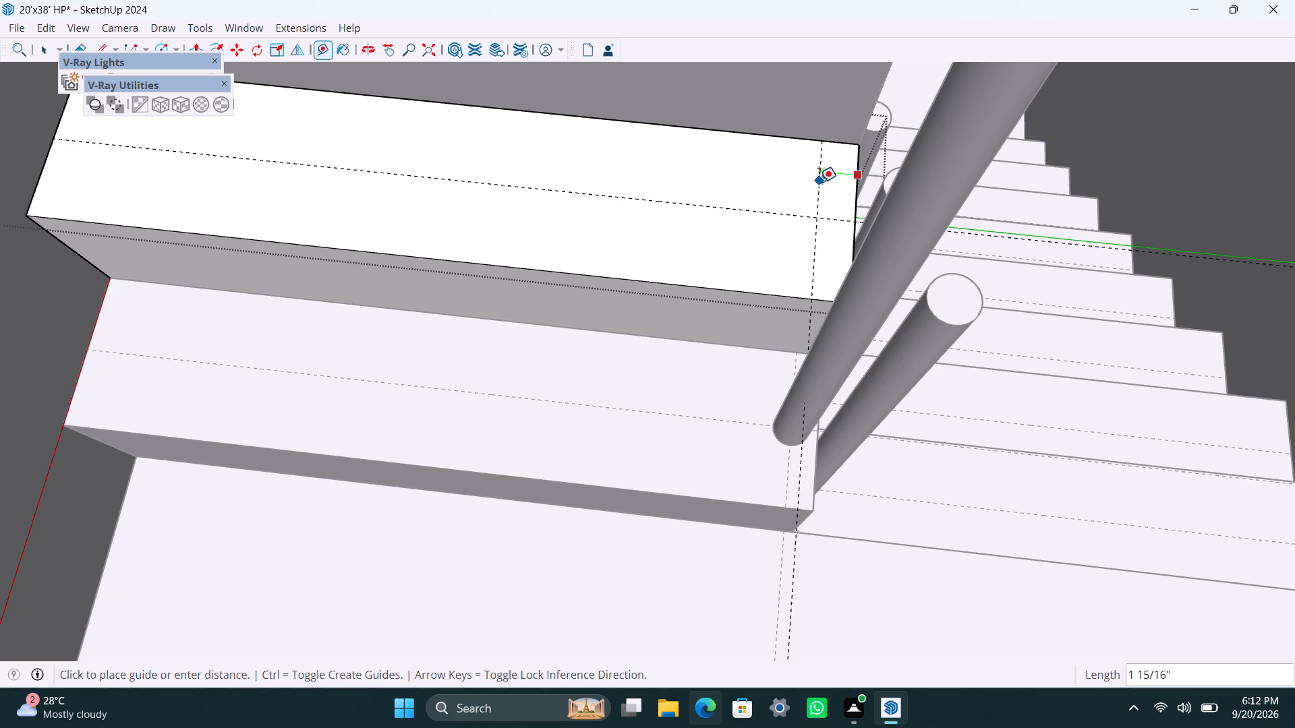
type("1.5\"")
key("Return")
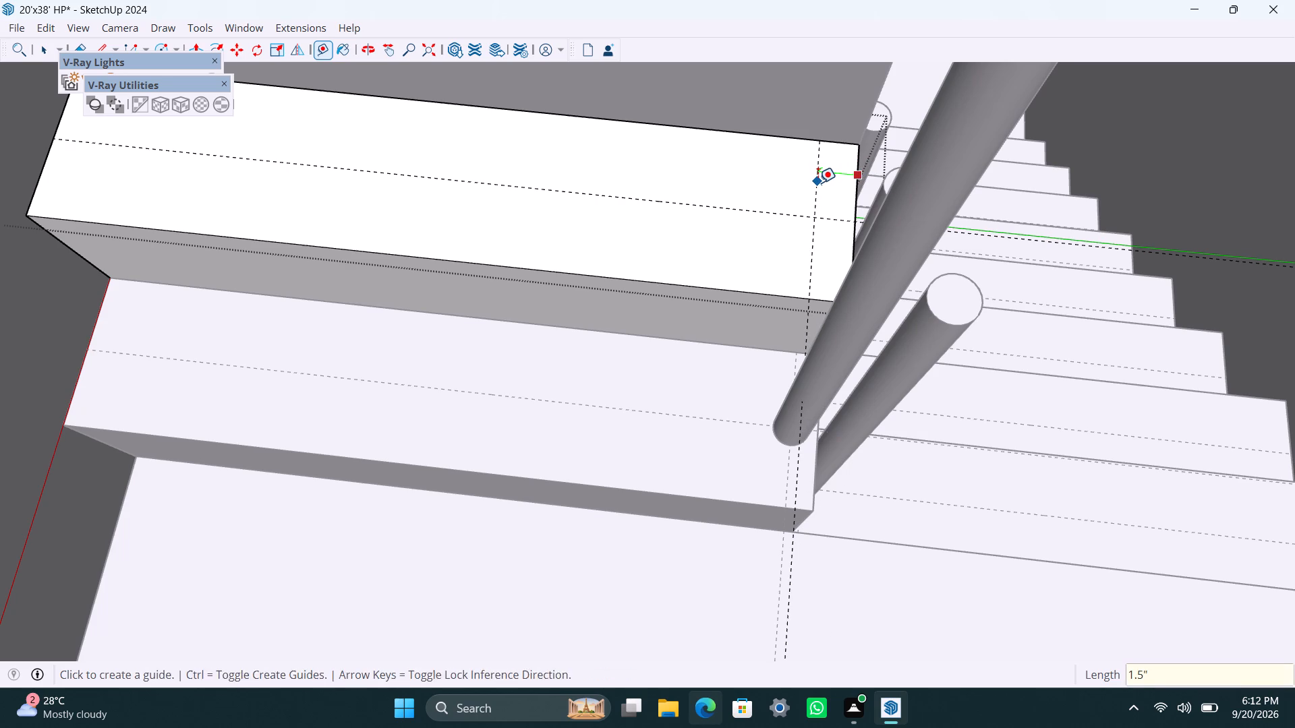
key("space")
Draw a circle of 1" radius where the guides cross on the second tread, and make its face and edge a group.
scroll(795, 242, "up", 5)
key("c")
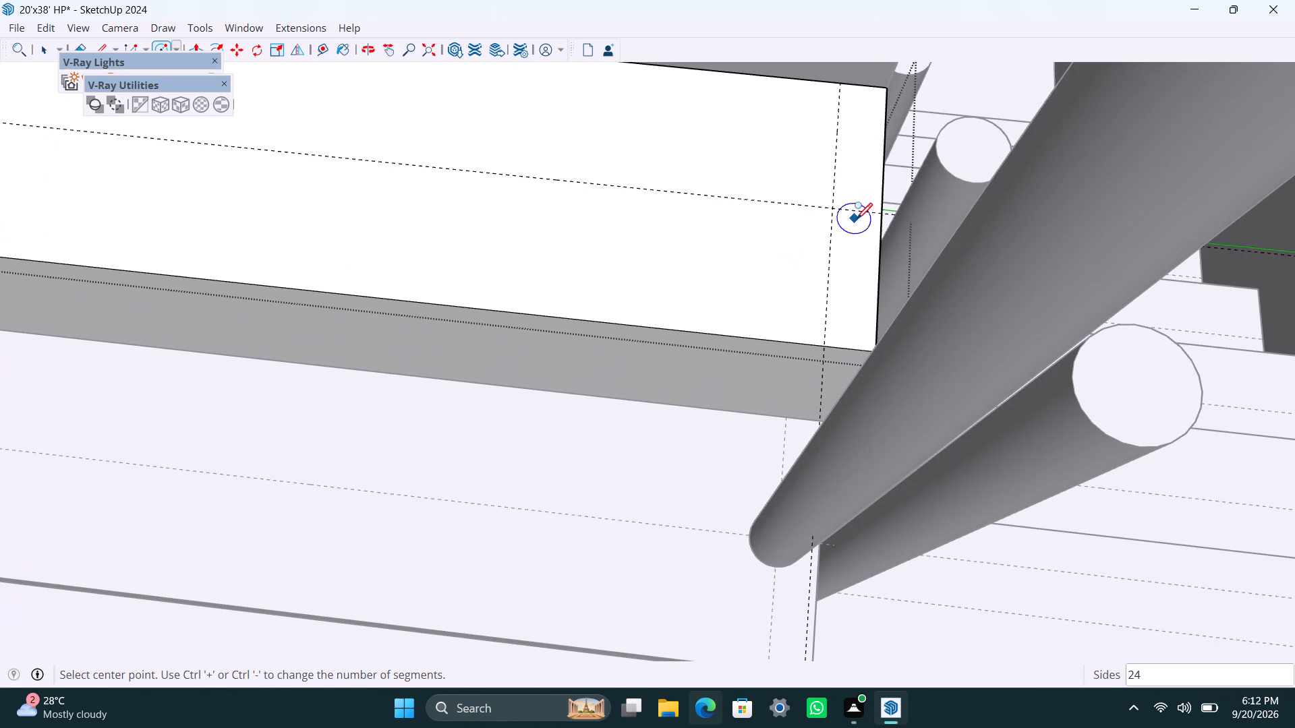
left_click(834, 206)
type("1\"")
key("Return")
key("space")
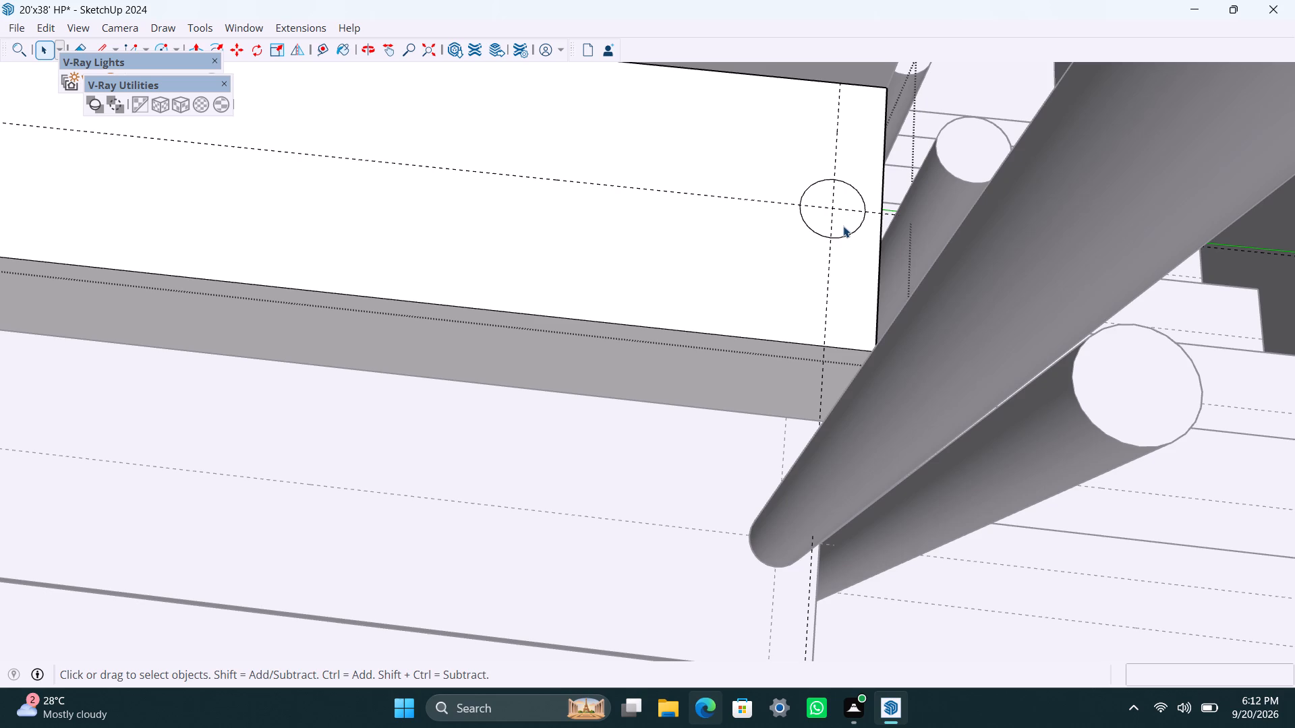
double_click(843, 226)
right_click(843, 226)
left_click(893, 381)
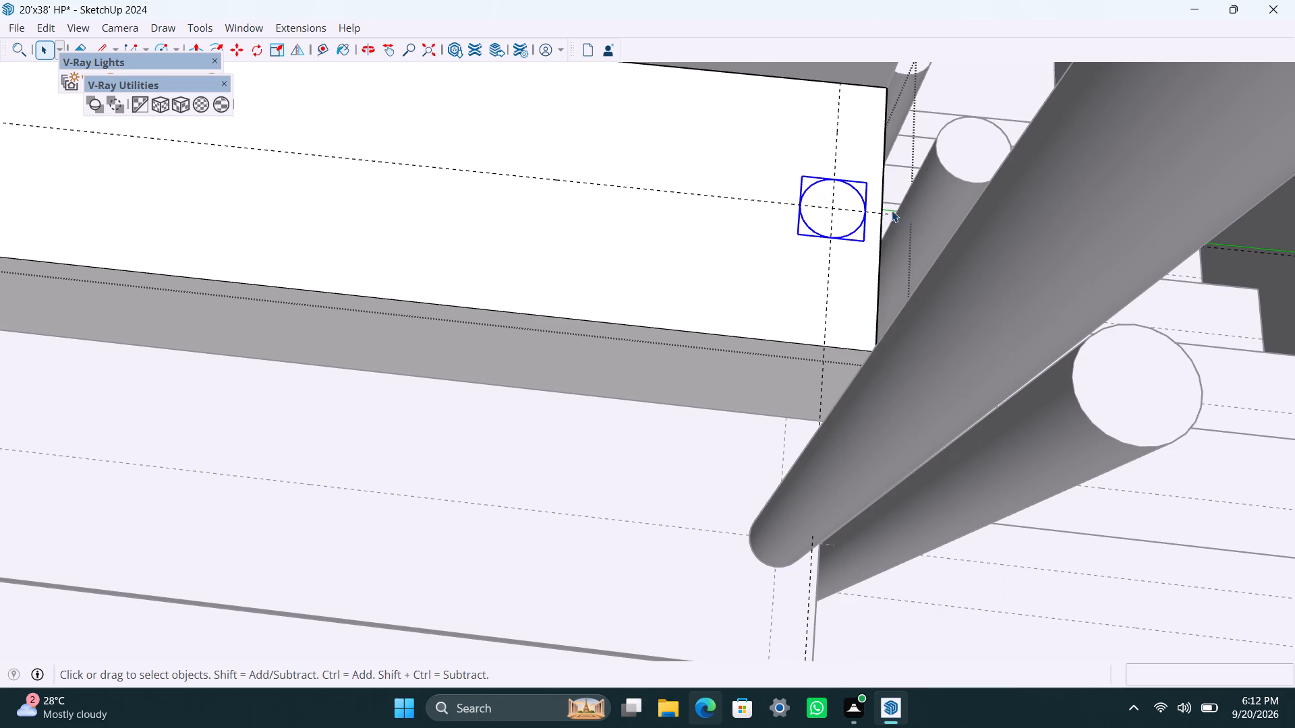
Inside the second tread's circle group, Push/Pull the circular face up 3' to form a railing post.
scroll(873, 228, "up", 2)
triple_click(841, 229)
key("p")
left_click(841, 229)
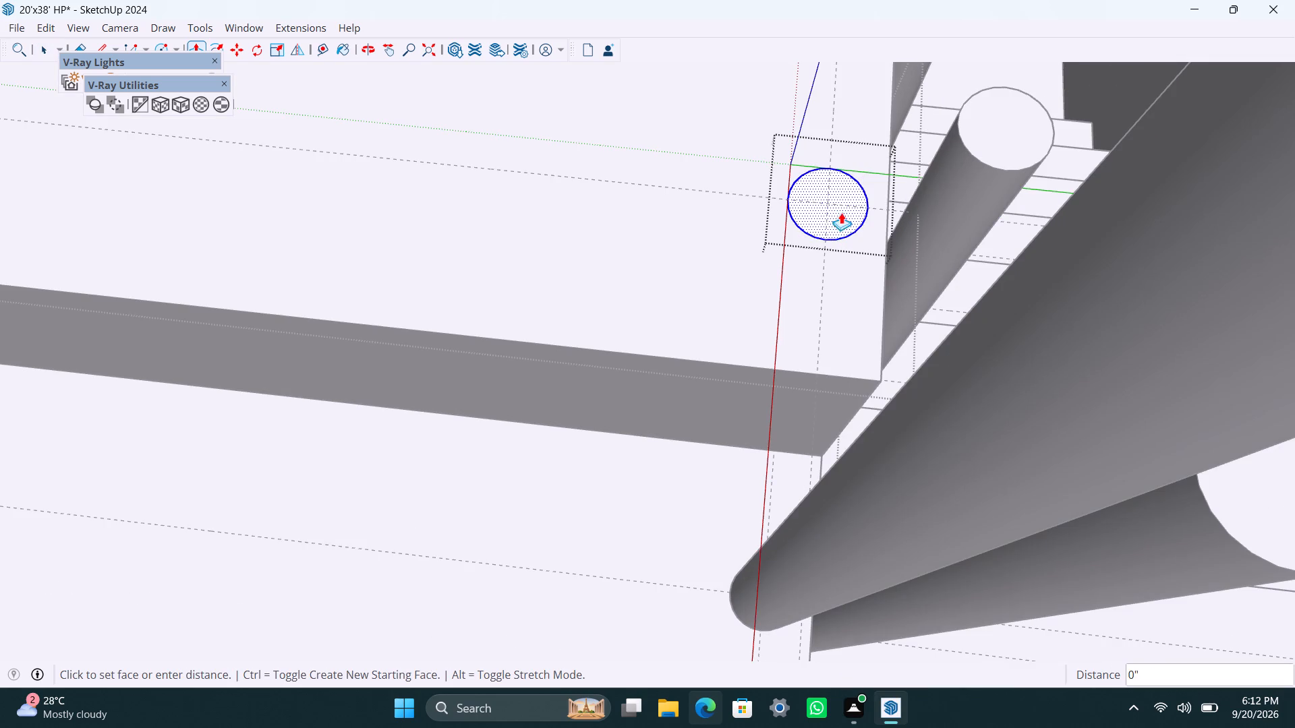
type("3'")
key("Return")
key("space")
scroll(840, 208, "down", 5)
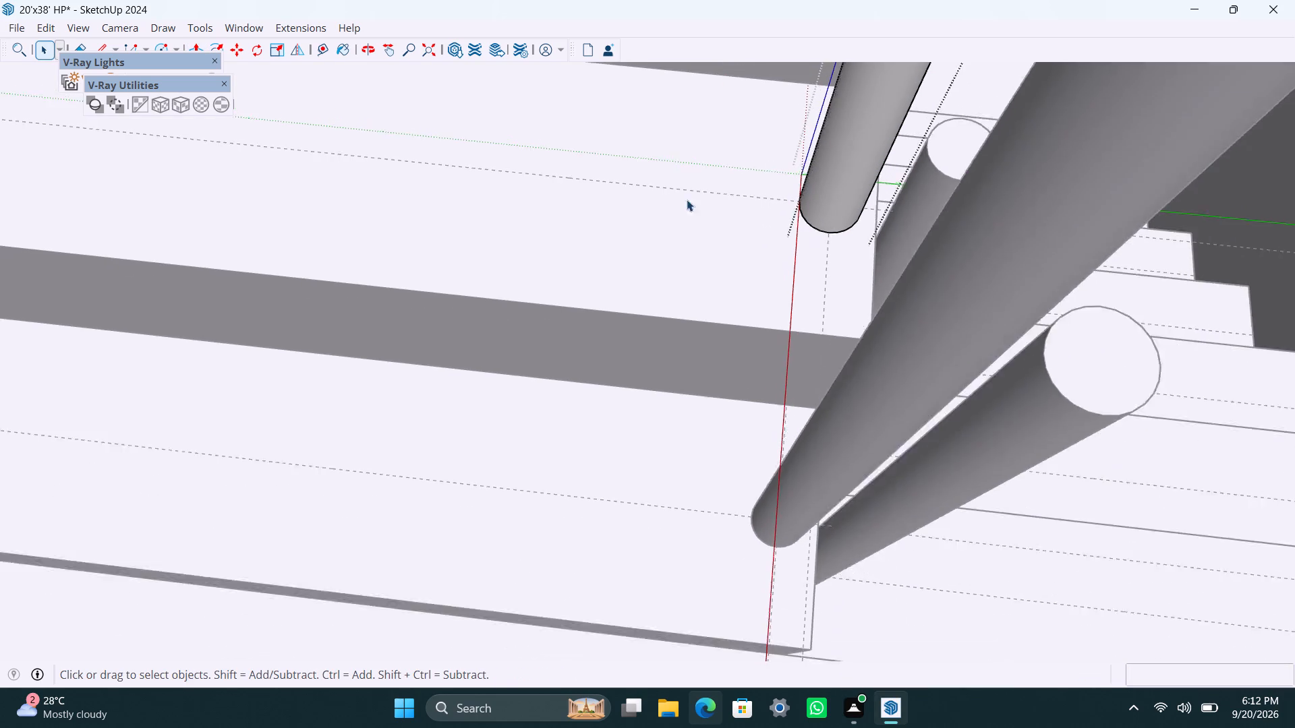
Open the second flight's third step group and place a guide 4.5" in from the tread's back edge.
scroll(687, 200, "down", 9)
middle_click_drag(659, 265, 666, 547, "shift")
double_click(661, 382)
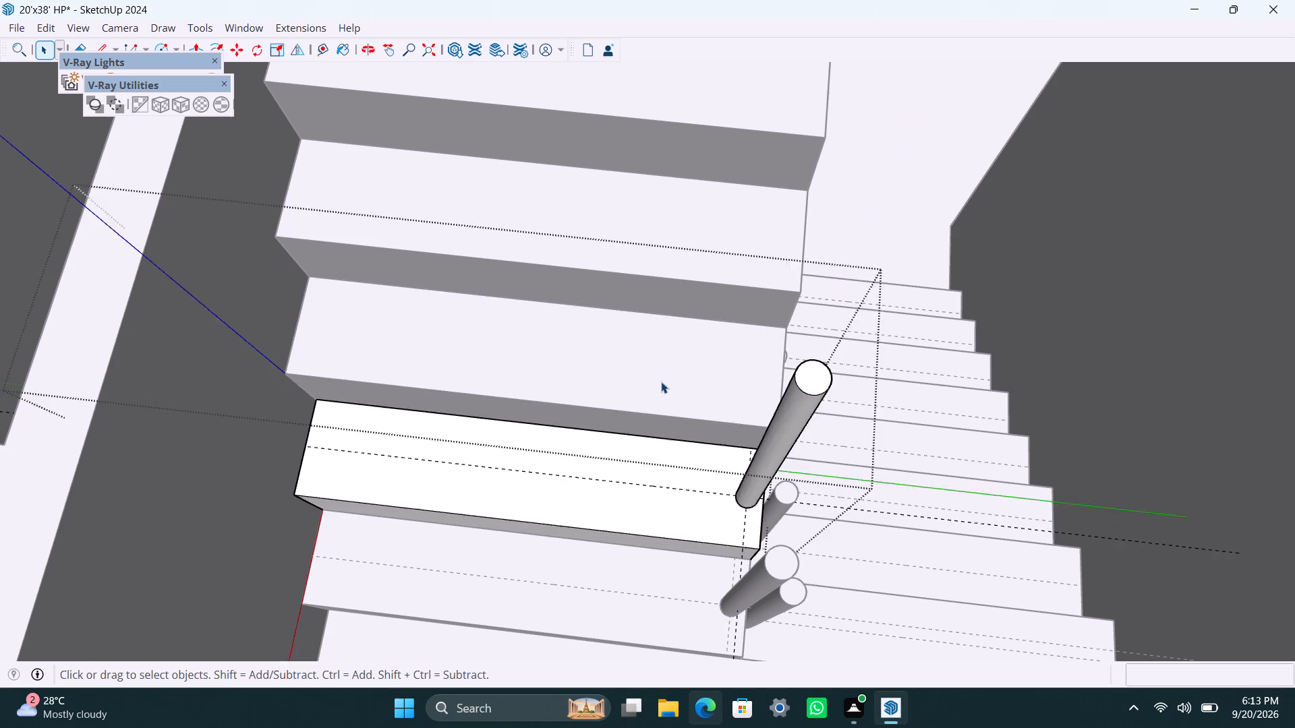
key("t")
left_click_drag(666, 311, 663, 322)
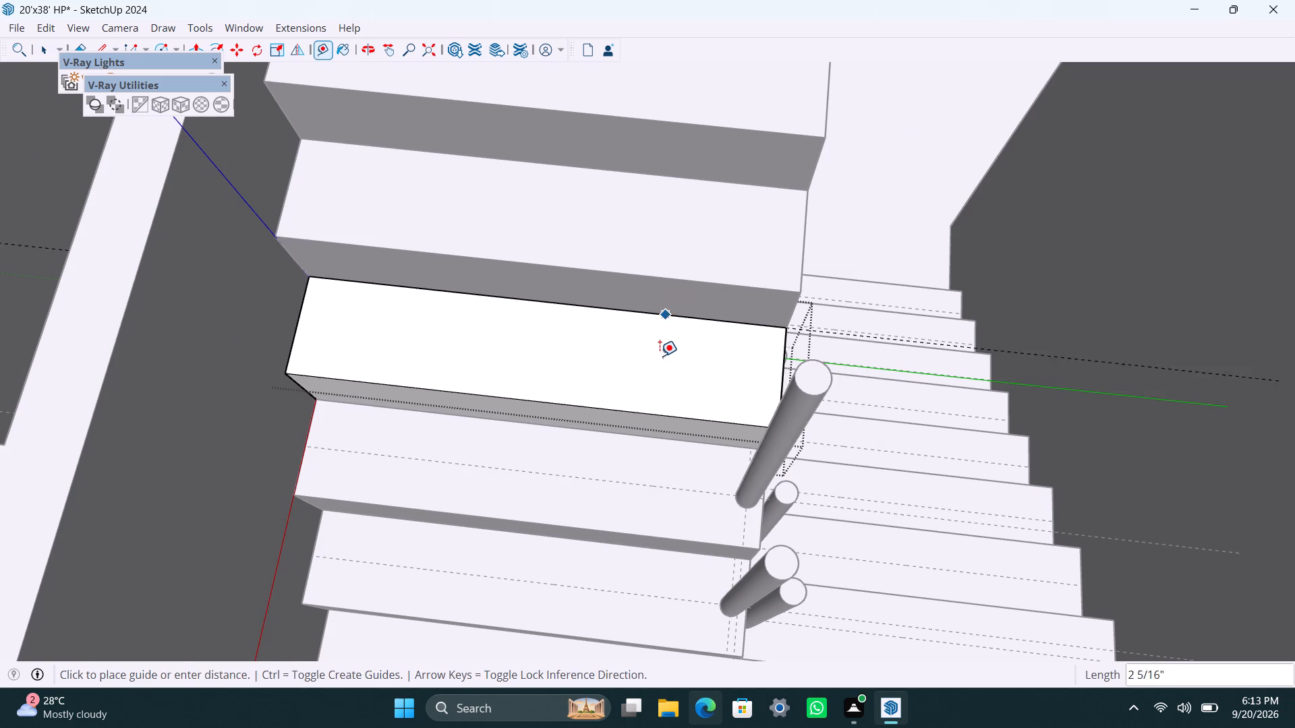
type("4.5\"")
key("Return")
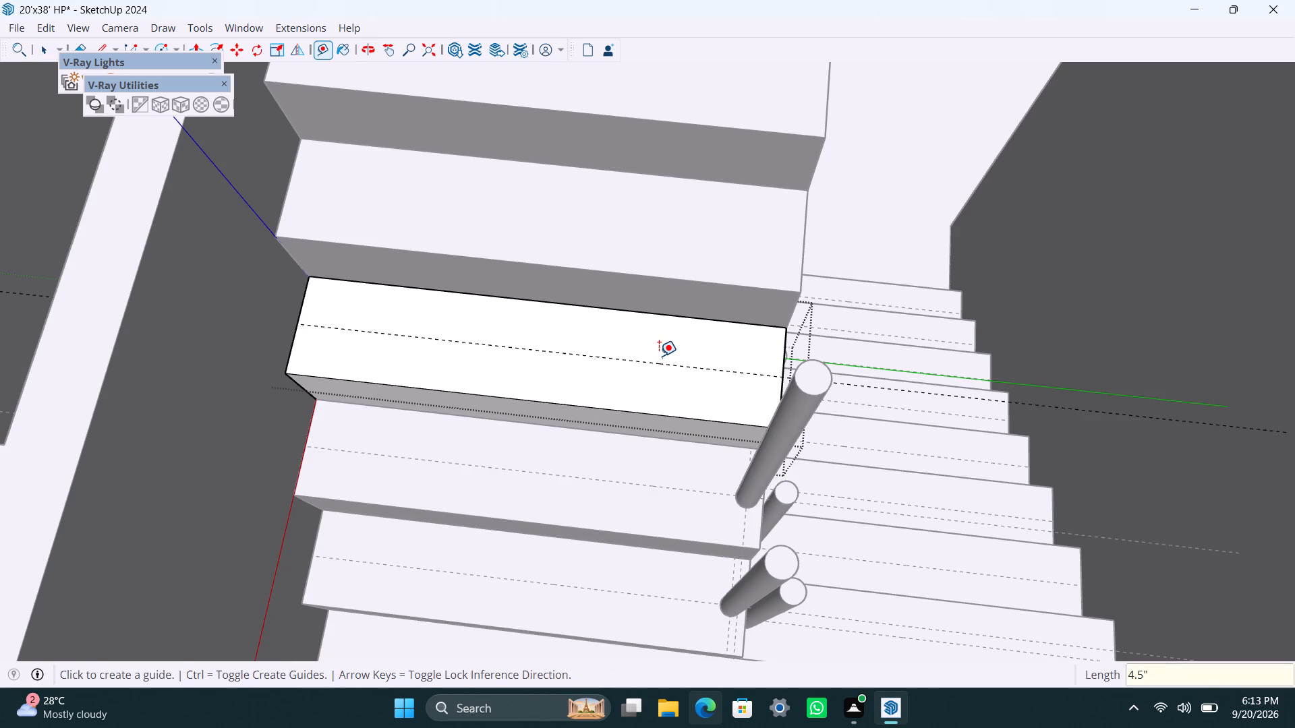
key("space")
Place another guide 1.5" in from the open side edge of the second flight's third tread.
scroll(830, 371, "up", 2)
middle_click_drag(598, 458, 652, 479)
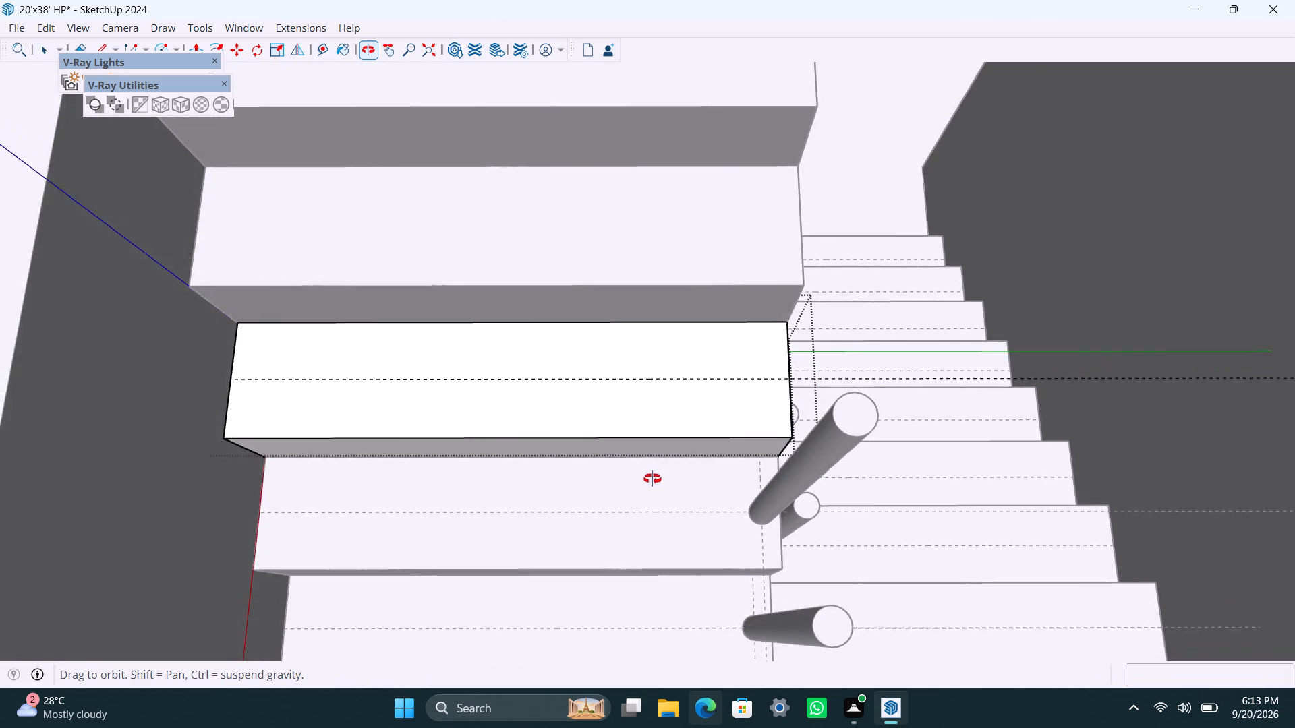
middle_click_drag(652, 479, 688, 487)
scroll(751, 438, "up", 1)
key("t")
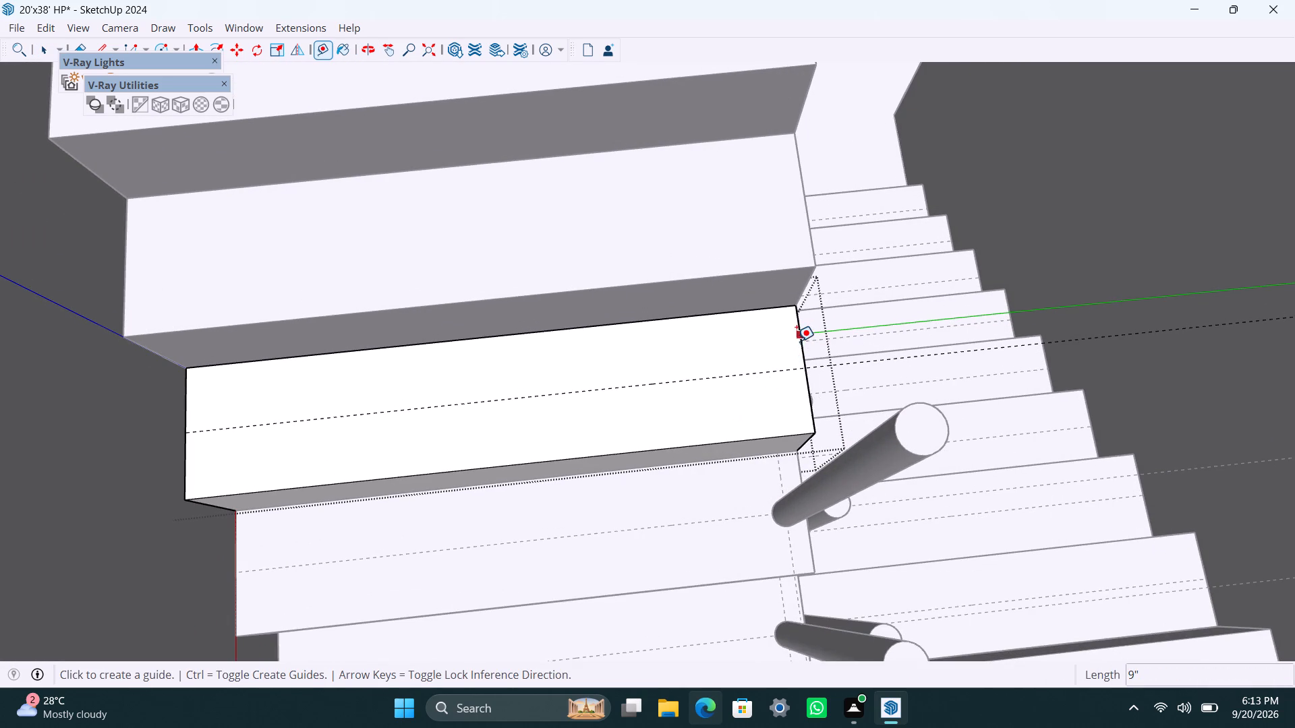
left_click(797, 342)
type("1.5\"")
key("Return")
key("space")
Draw a circle of 1" radius where the guides cross on the third tread, and make its face and edge a group.
key("c")
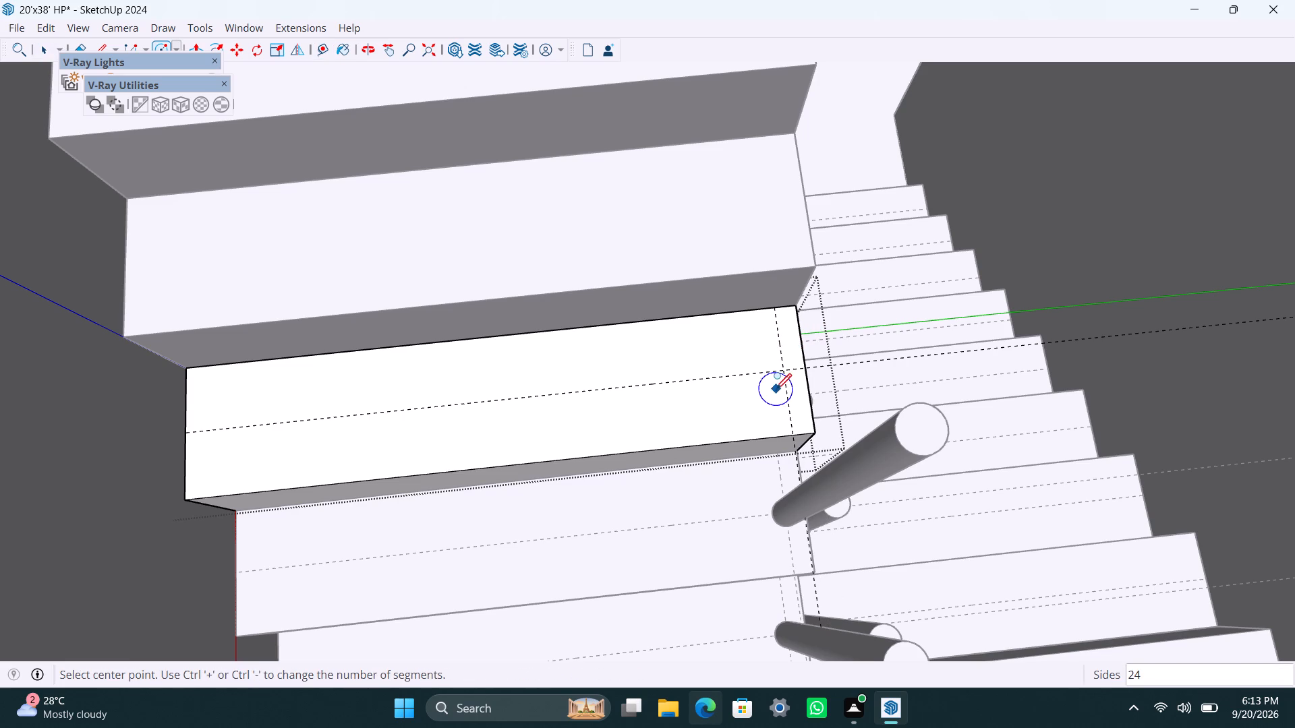
scroll(776, 378, "up", 2)
left_click(788, 366)
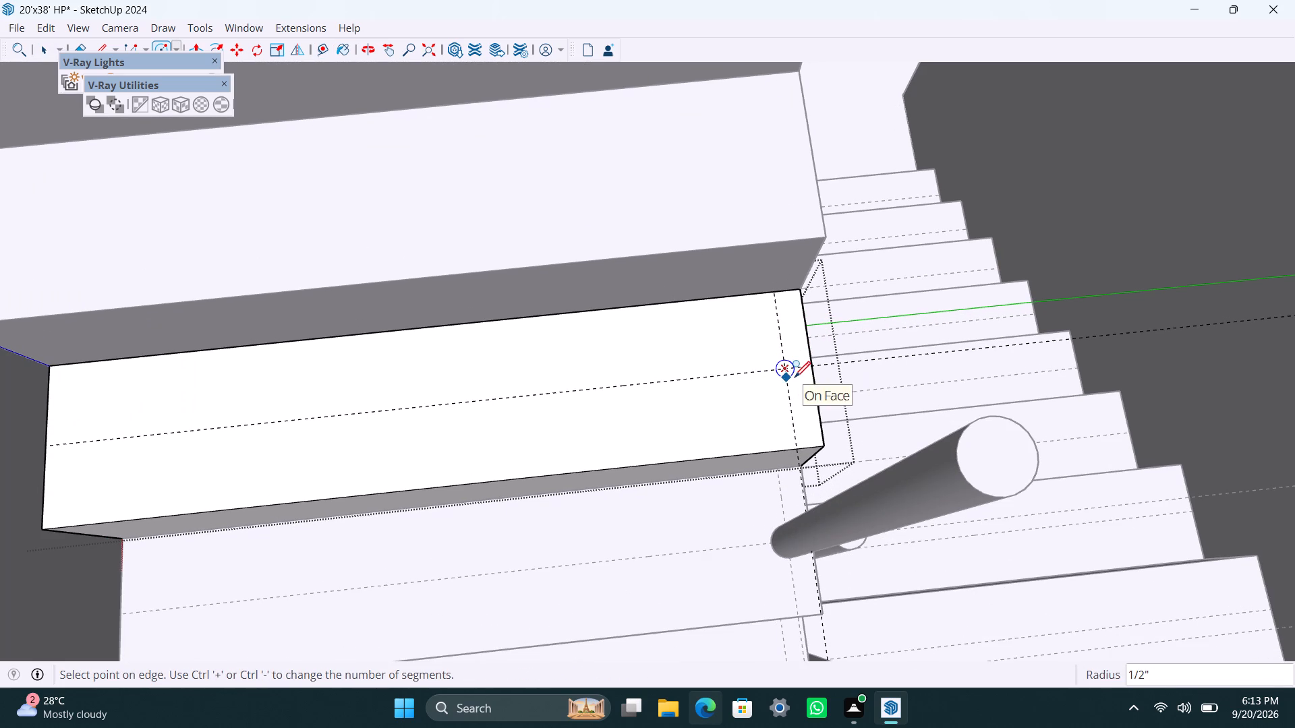
type("1\"")
key("Return")
key("space")
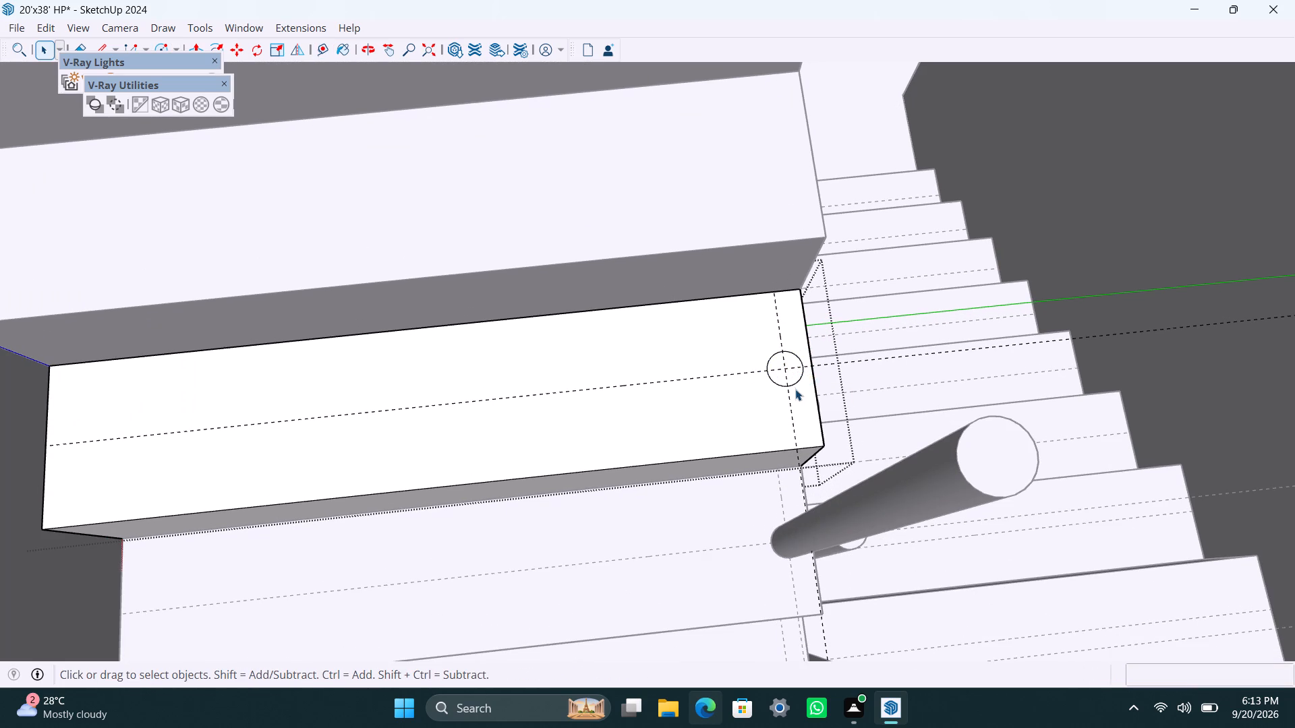
scroll(794, 386, "up", 6)
double_click(793, 375)
right_click(793, 375)
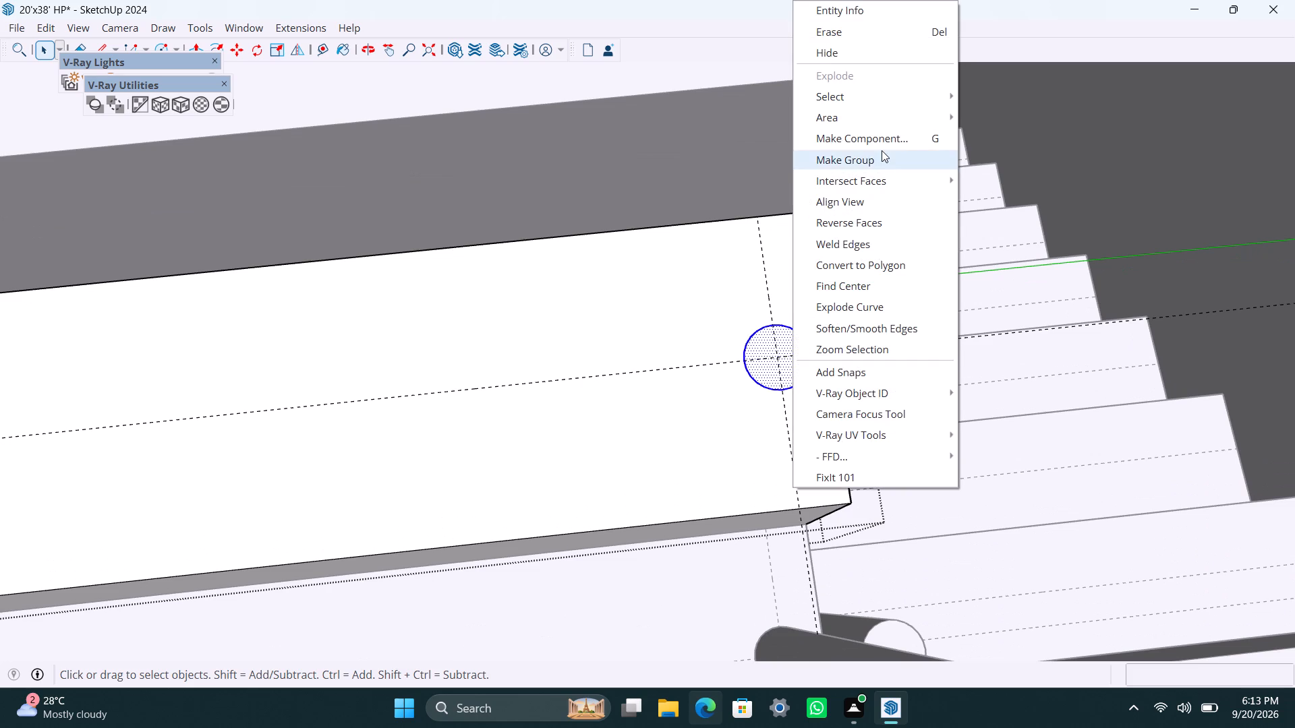
left_click(882, 150)
Inside the third tread's circle group, Push/Pull the circular face up 3' to form a railing post.
scroll(747, 417, "up", 3)
triple_click(802, 366)
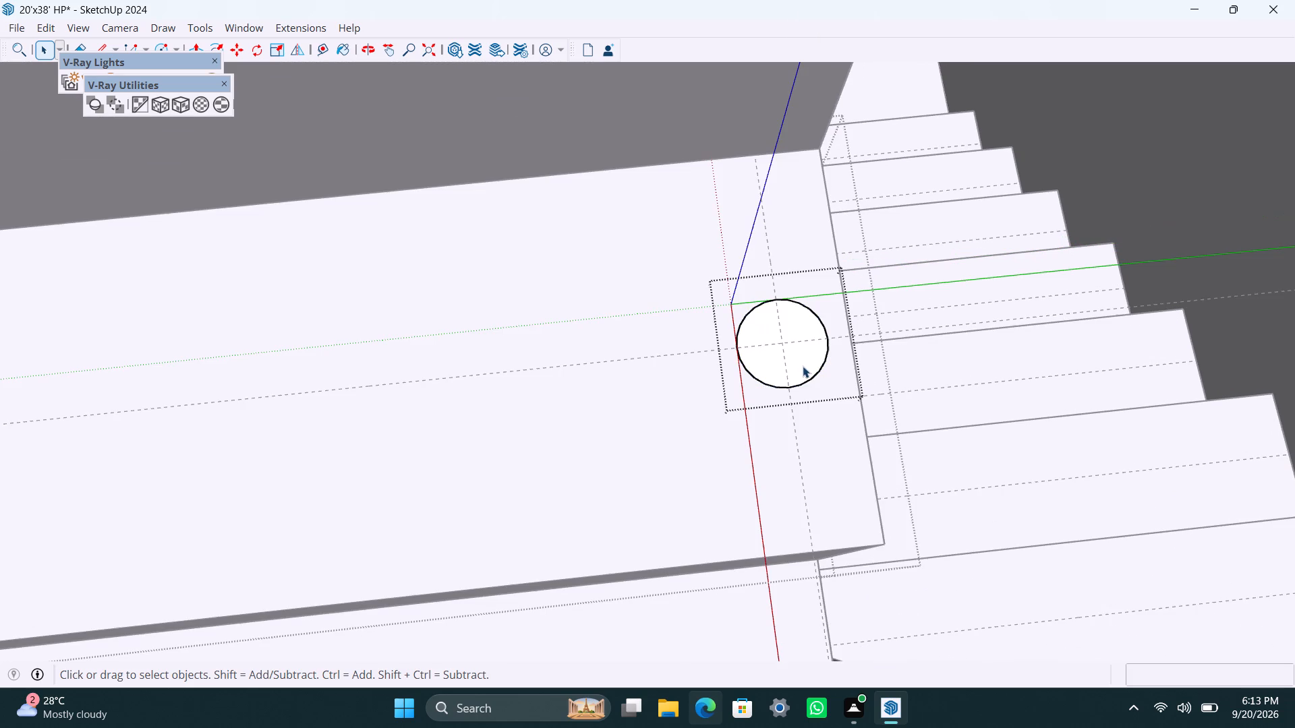
key("p")
left_click(803, 366)
type("3'")
key("Return")
key("space")
Open the second flight's fourth step group and place a guide 4.5" in from the tread's back edge.
scroll(693, 355, "down", 20)
scroll(693, 355, "down", 1)
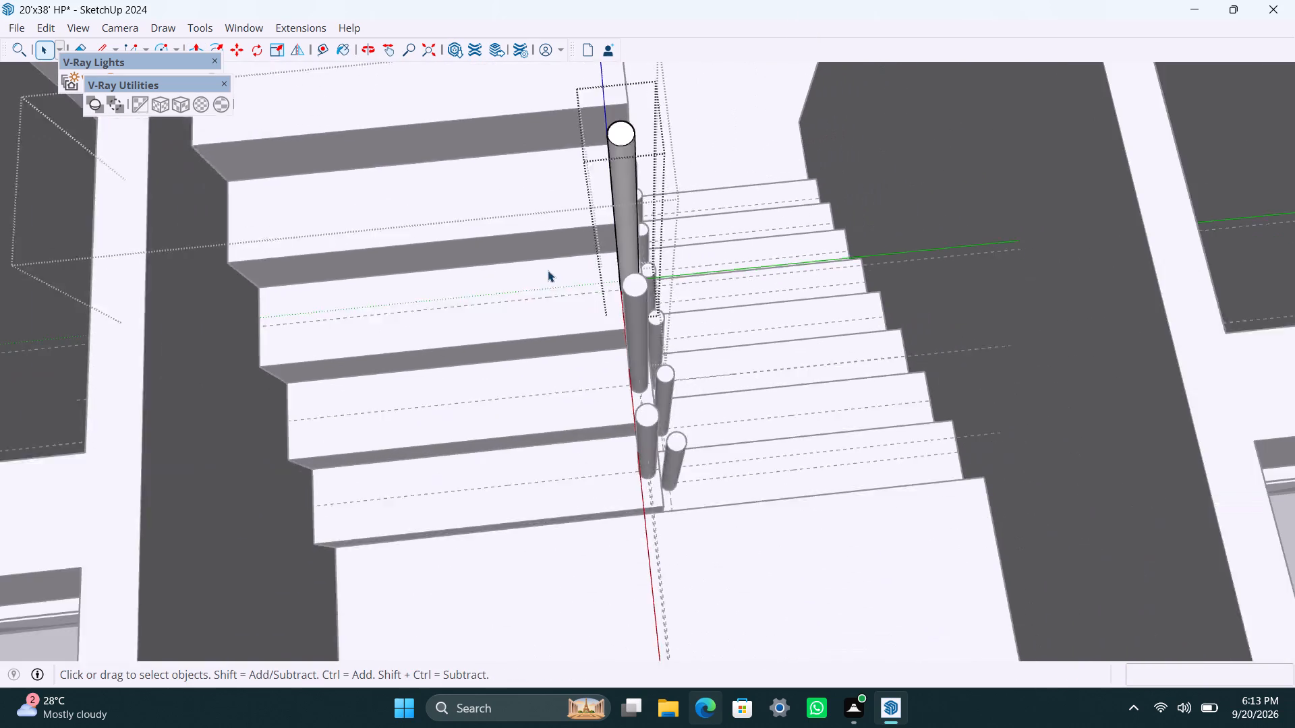
middle_click_drag(546, 275, 575, 384, "shift")
double_click(515, 324)
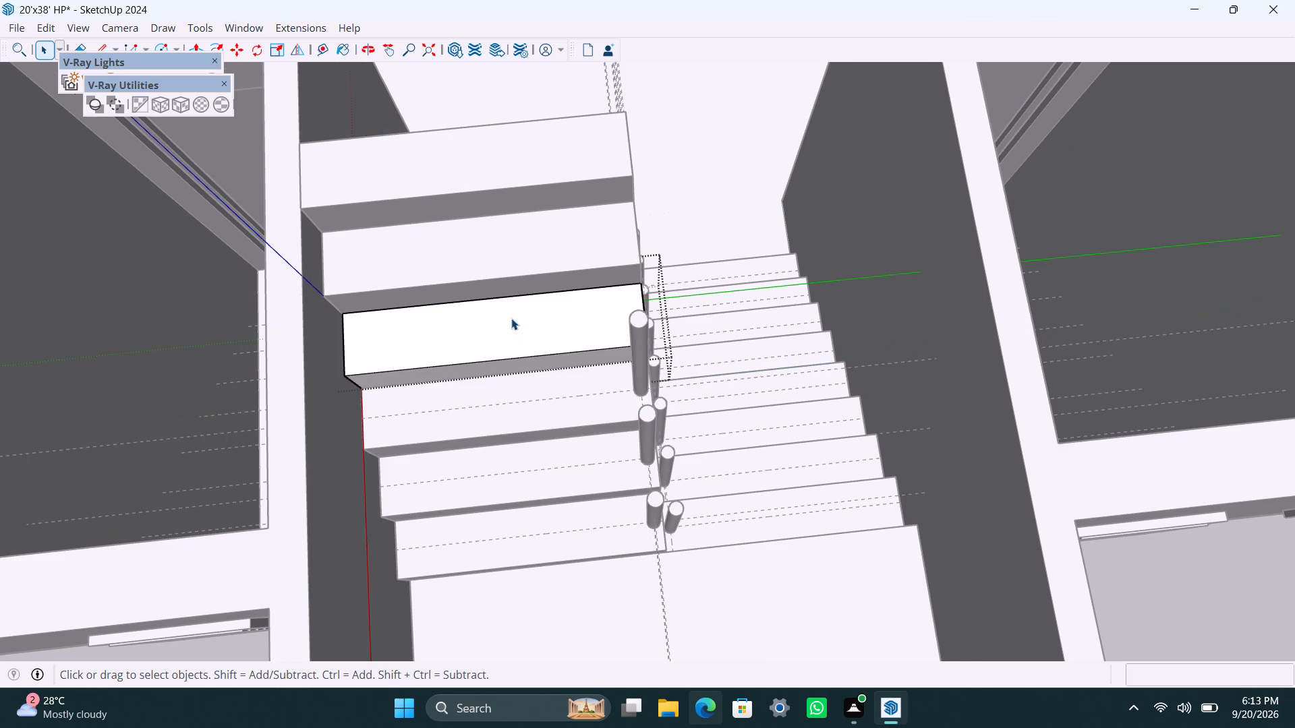
scroll(511, 318, "up", 1)
key("t")
left_click_drag(514, 291, 514, 307)
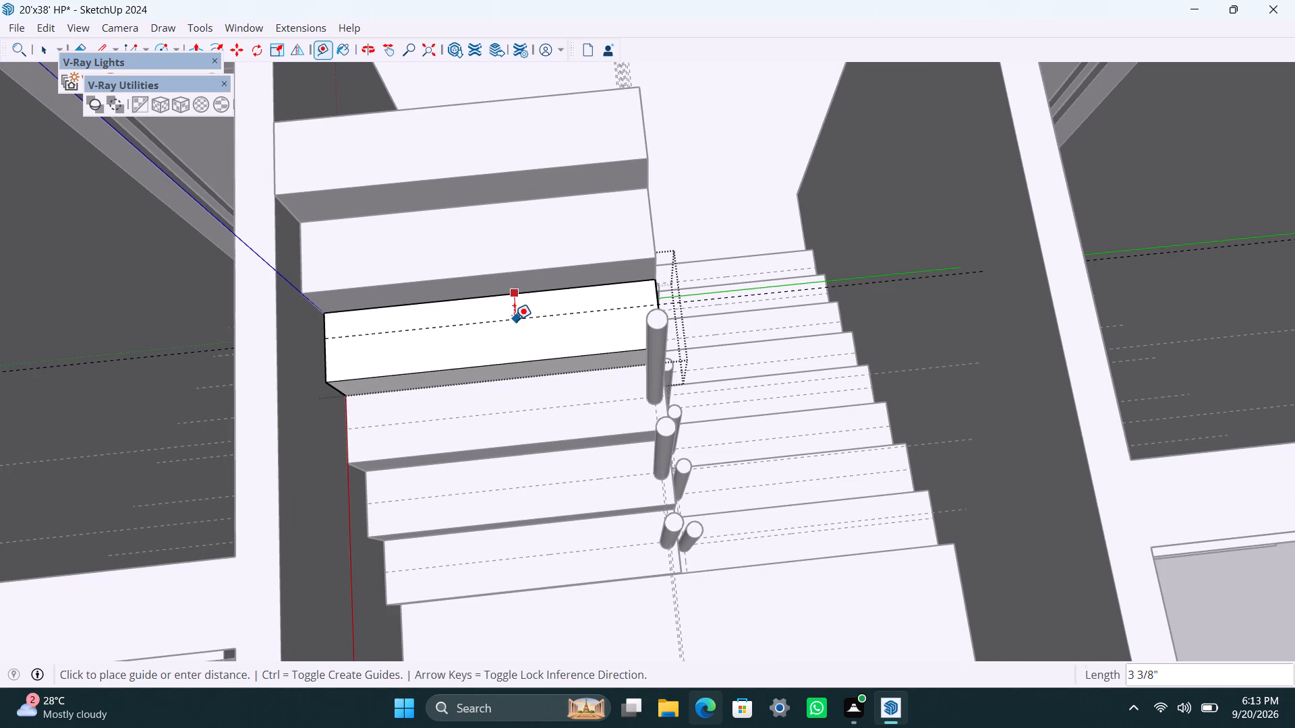
type("4.5\"")
key("Return")
key("space")
Place another guide 1.5" in from the open side edge of the second flight's fourth tread.
scroll(627, 319, "up", 3)
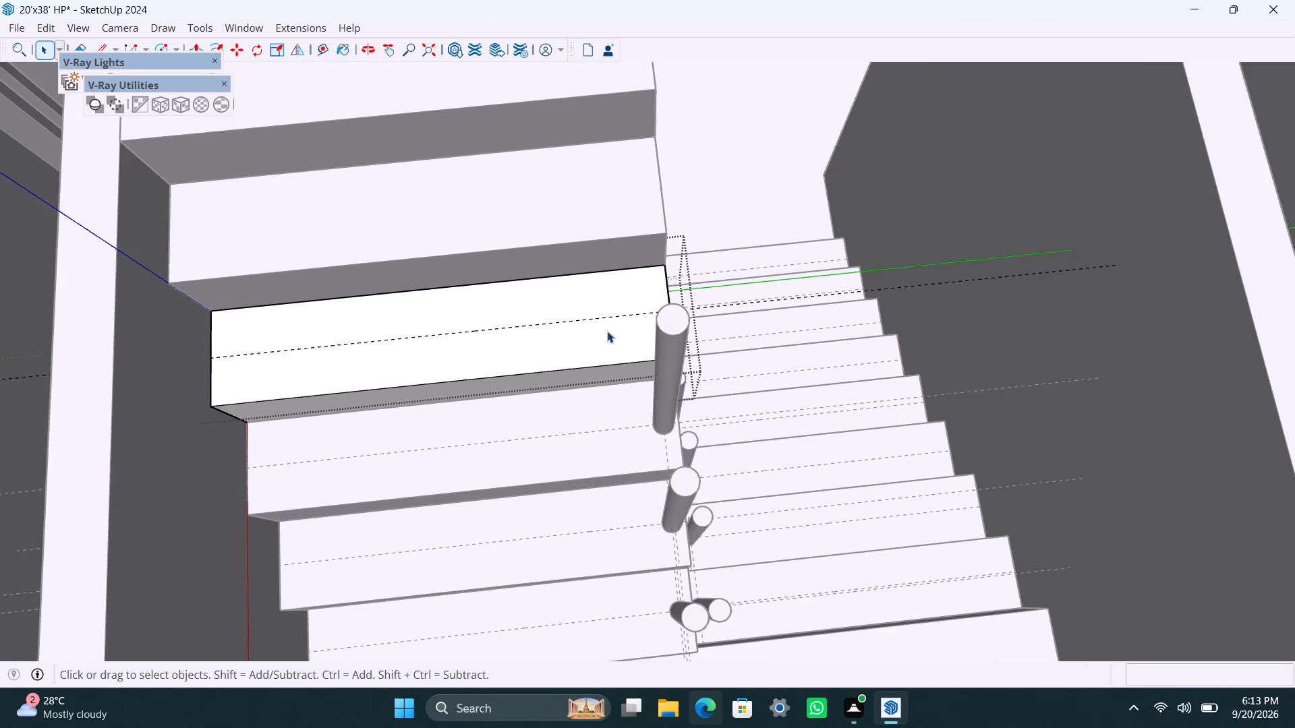
scroll(607, 331, "up", 4)
middle_click_drag(632, 335, 679, 351)
scroll(690, 336, "up", 2)
key("t")
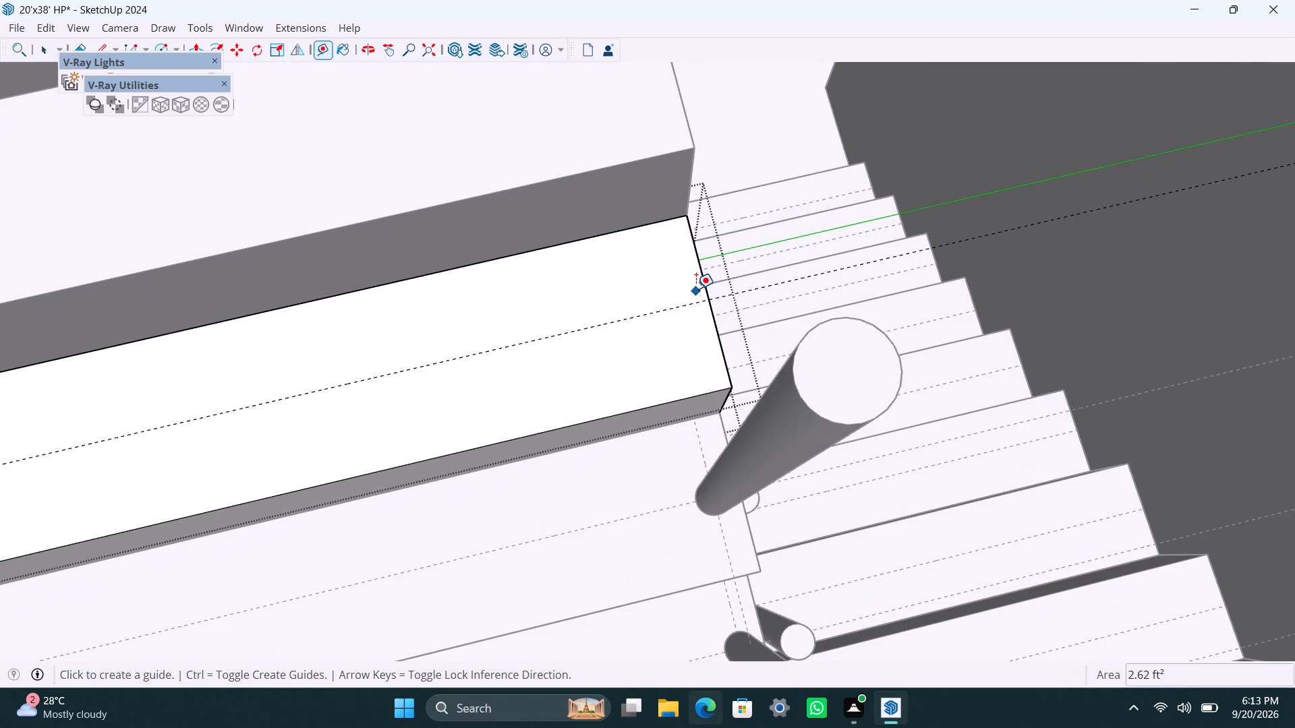
left_click_drag(699, 278, 693, 279)
type("1.5\"")
key("Return")
key("space")
Draw a circle of 1" radius where the guides cross on the fourth tread, and make its face and edge a group.
key("c")
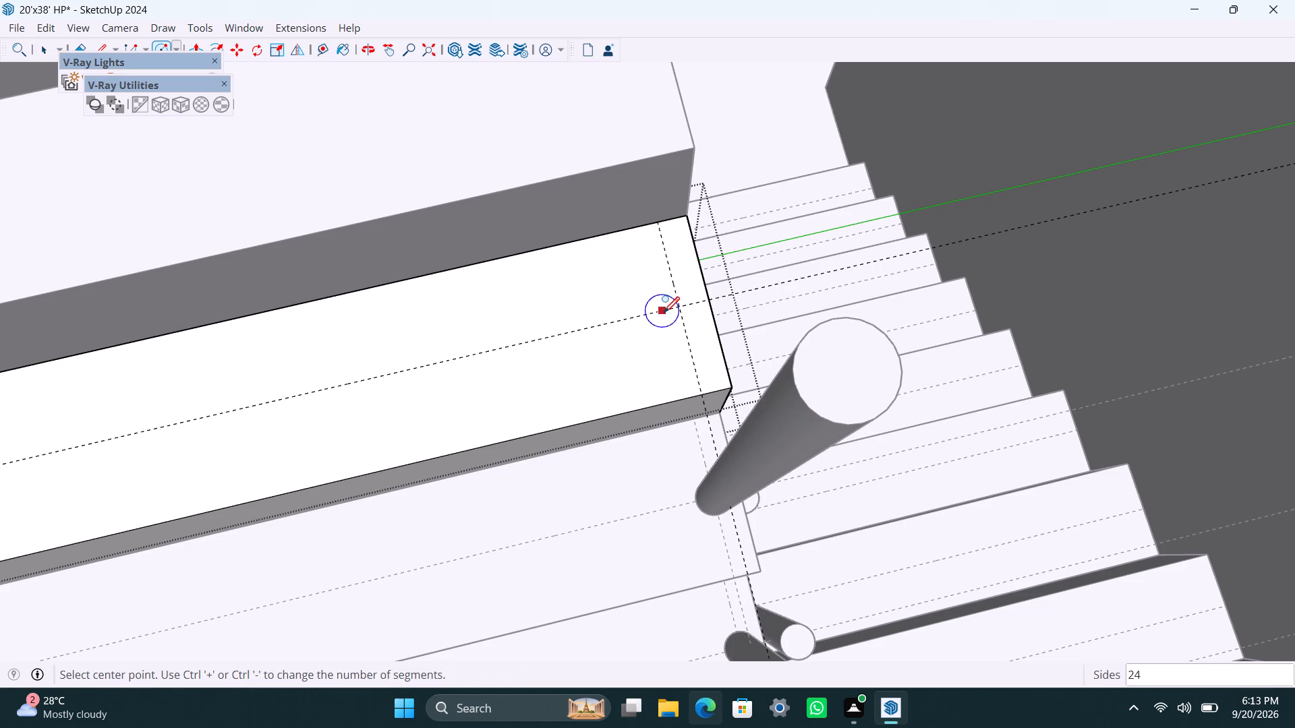
left_click(680, 307)
type("1\"")
key("Return")
key("space")
scroll(693, 324, "up", 5)
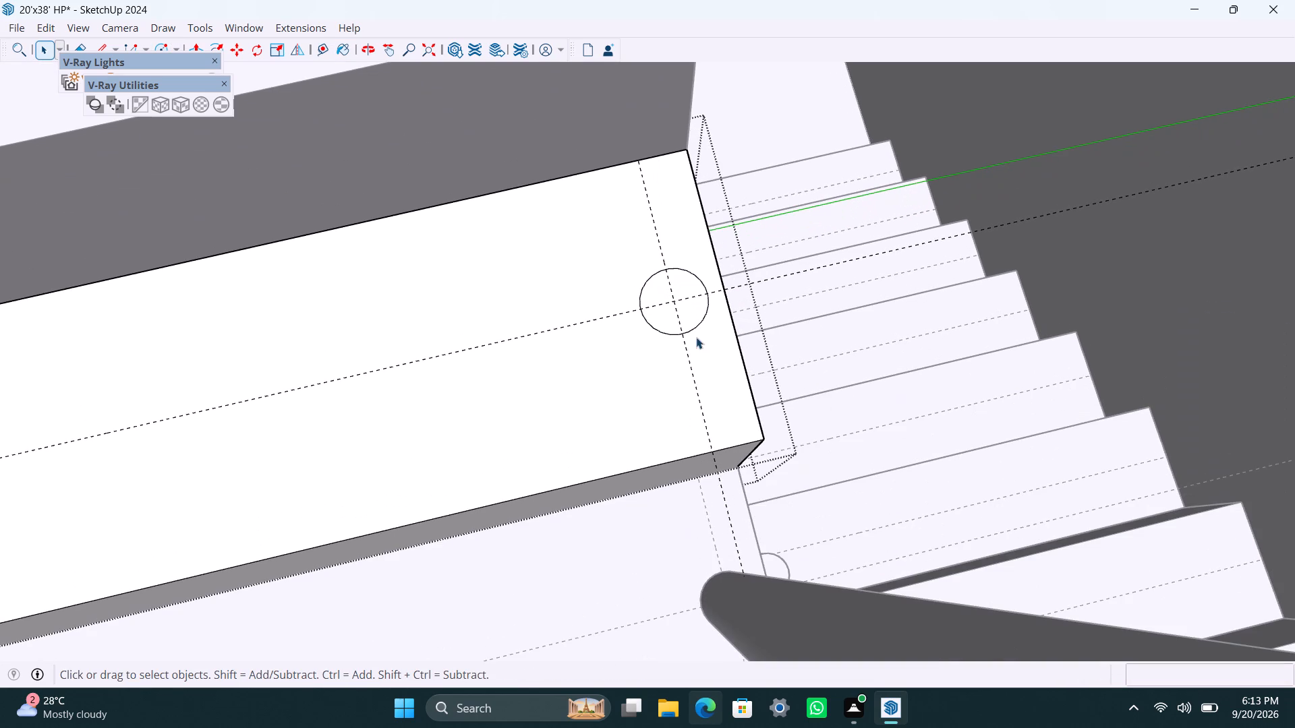
double_click(691, 313)
right_click(691, 311)
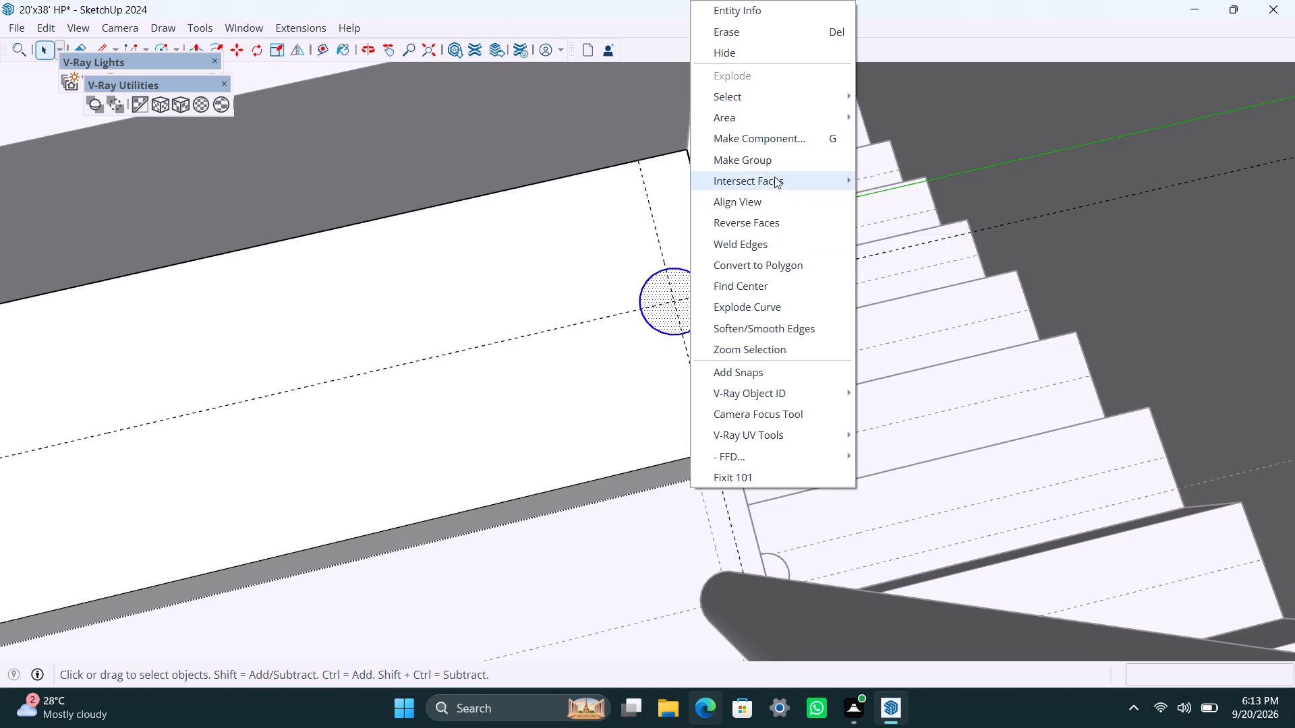
left_click(774, 164)
Inside the fourth tread's circle group, Push/Pull the circular face up 3' to form a railing post.
triple_click(691, 317)
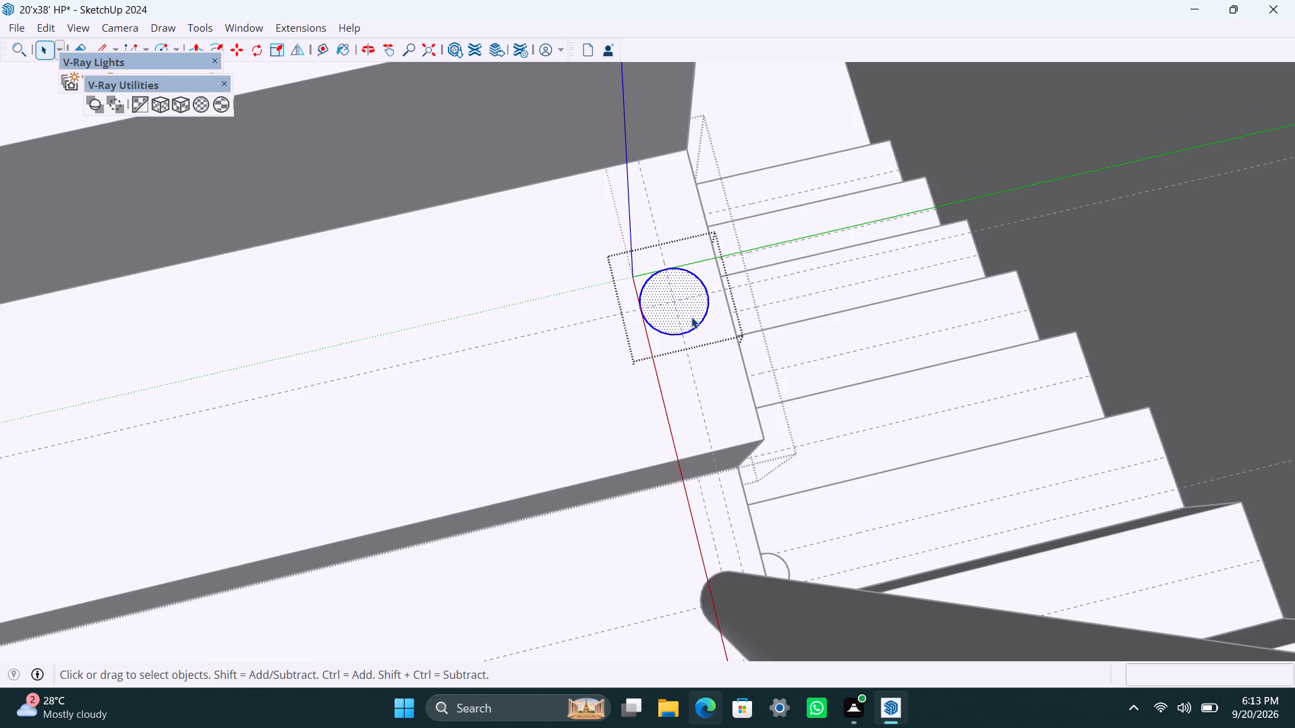
key("p")
left_click(691, 315)
type("3'")
key("Return")
key("space")
Open the second flight's fifth step group and place a guide 4.5" in from the tread's back edge.
scroll(693, 303, "down", 20)
scroll(693, 303, "down", 1)
middle_click_drag(434, 256, 523, 433)
double_click(453, 361)
key("t")
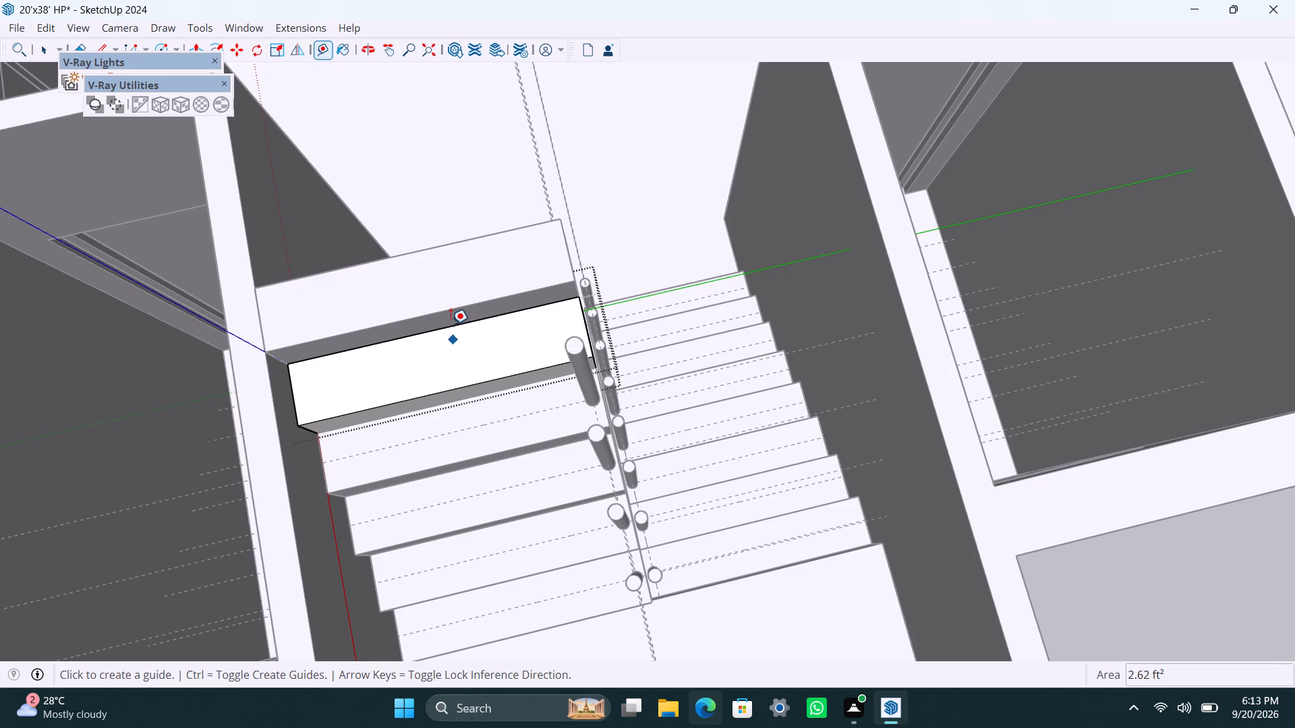
left_click_drag(451, 324, 451, 332)
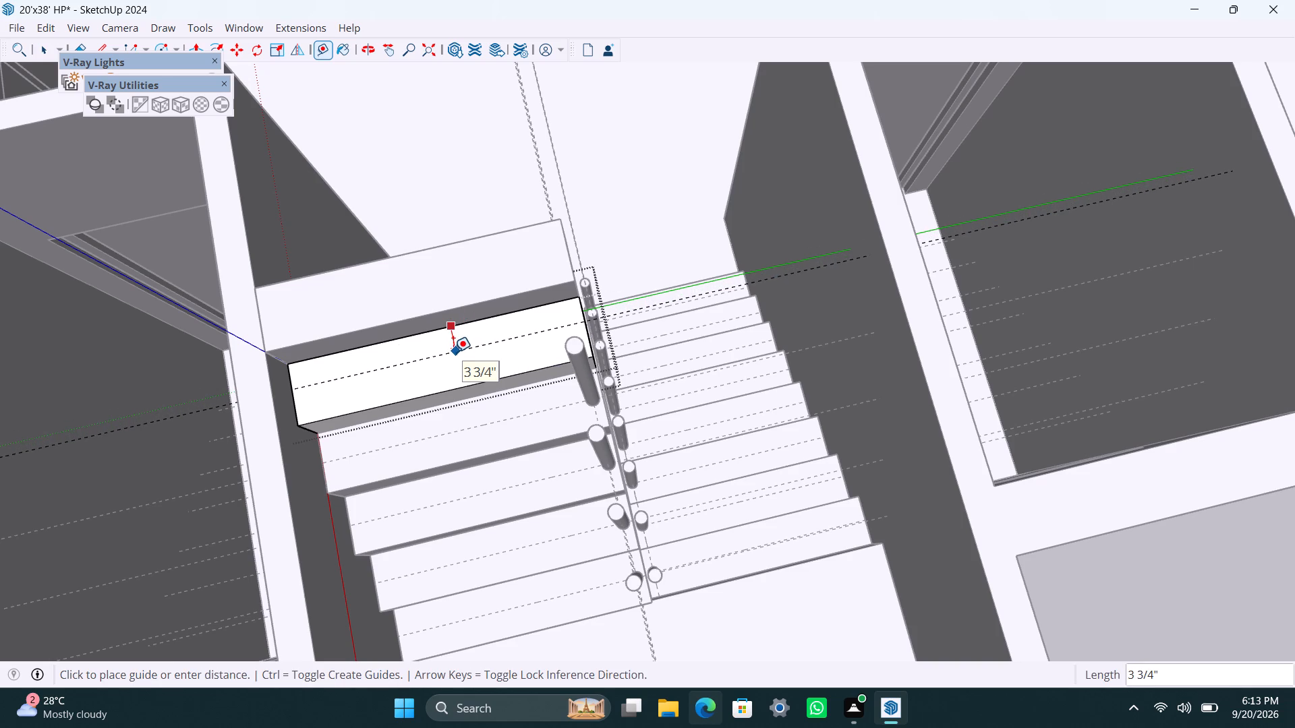
type("4.5\"")
key("Return")
key("space")
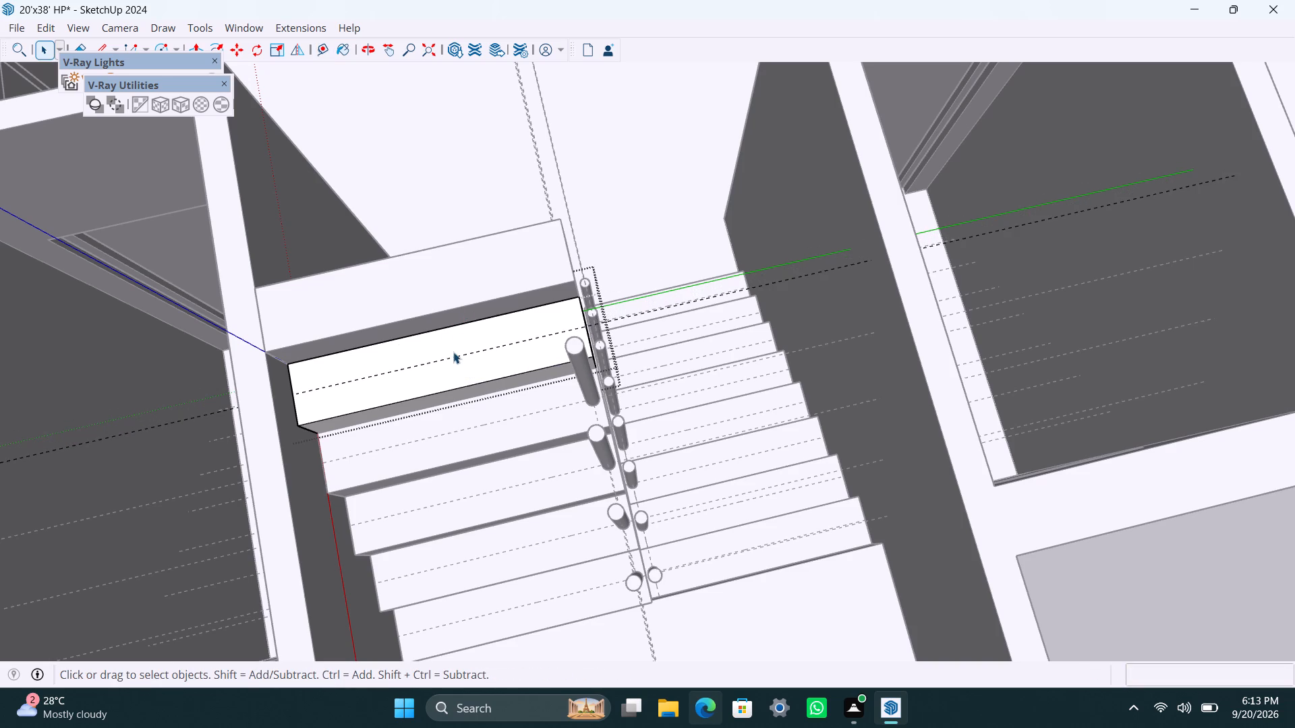
Place another guide 1.5" in from the open side edge of the second flight's fifth tread.
scroll(661, 420, "up", 4)
scroll(476, 317, "up", 3)
scroll(427, 307, "down", 4)
middle_click_drag(373, 305, 473, 292)
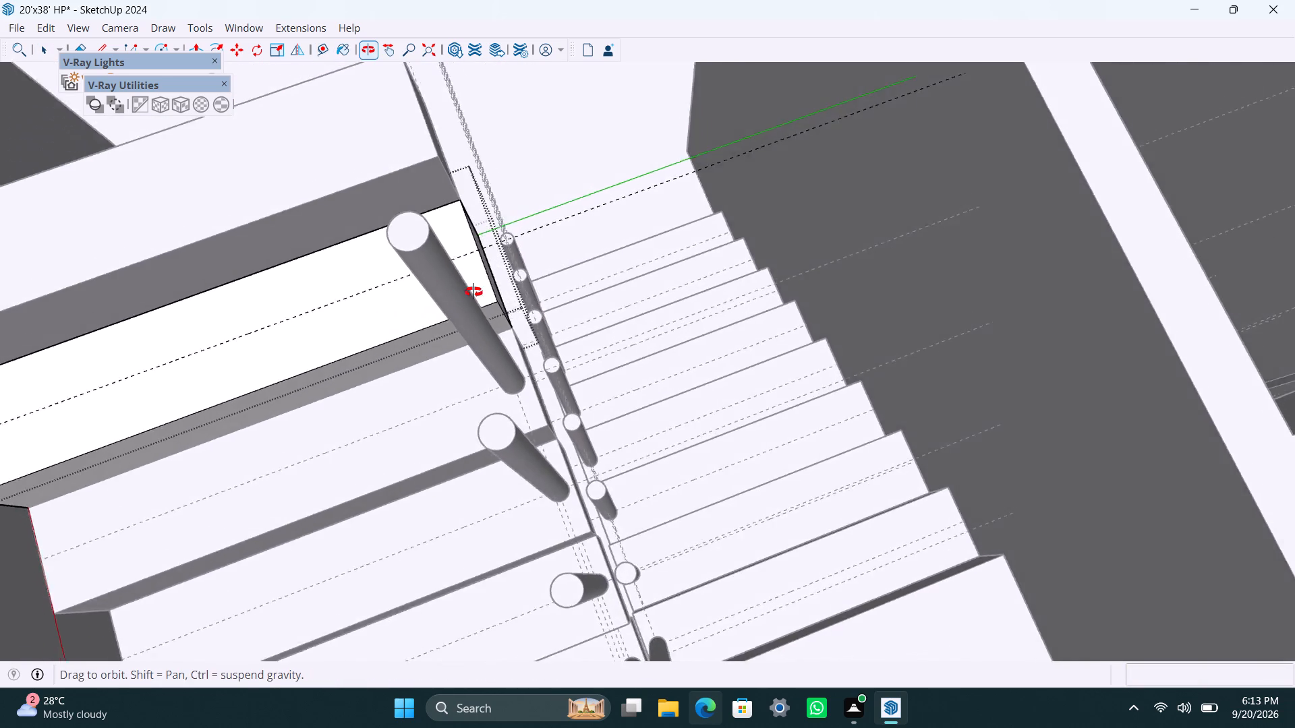
middle_click_drag(473, 292, 554, 289)
scroll(422, 328, "down", 3)
middle_click_drag(422, 329, 478, 334, "shift")
scroll(499, 324, "up", 9)
key("t")
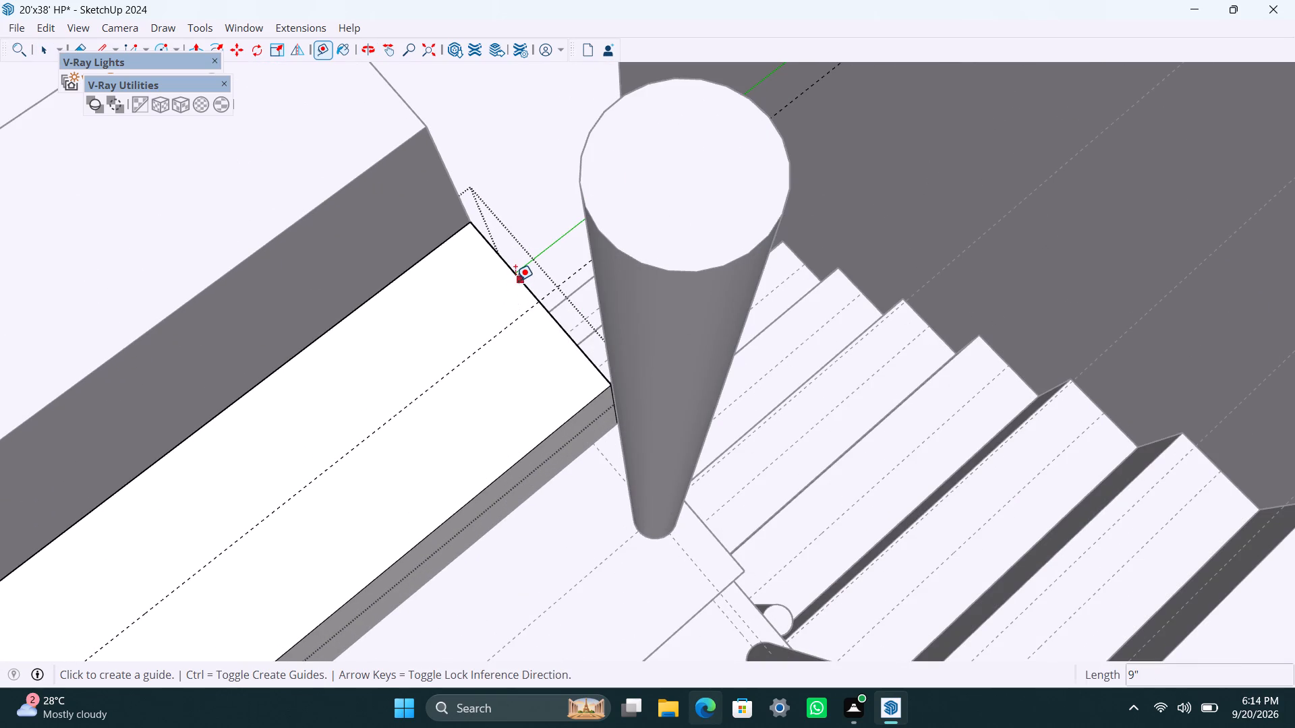
left_click_drag(515, 278, 513, 285)
type("1.5\"")
key("Return")
key("space")
Draw a circle of 1" radius where the guides cross on the fifth tread, and make its face and edge a group.
key("c")
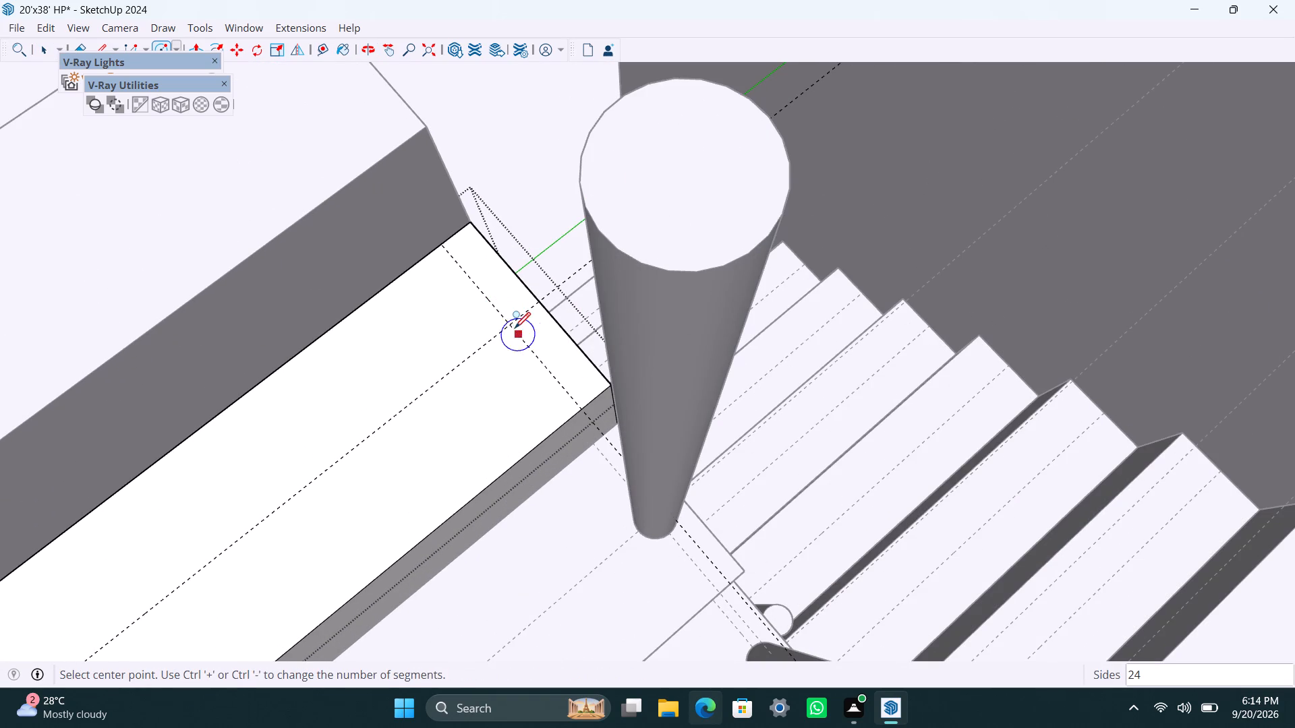
left_click_drag(511, 322, 525, 334)
type("1\"")
key("Return")
key("space")
scroll(529, 326, "up", 4)
double_click(519, 328)
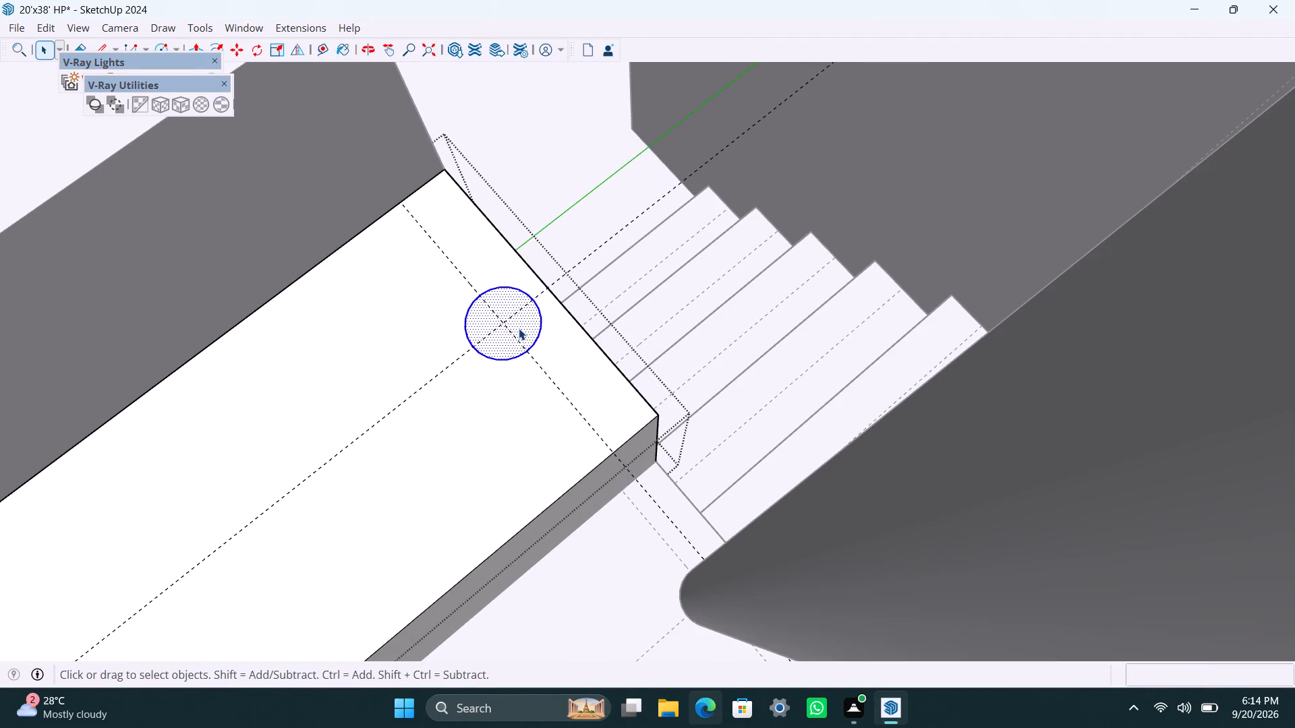
right_click(519, 328)
left_click(569, 161)
Inside the fifth tread's circle group, Push/Pull the circular face up 3' to form a railing post.
scroll(502, 353, "up", 1)
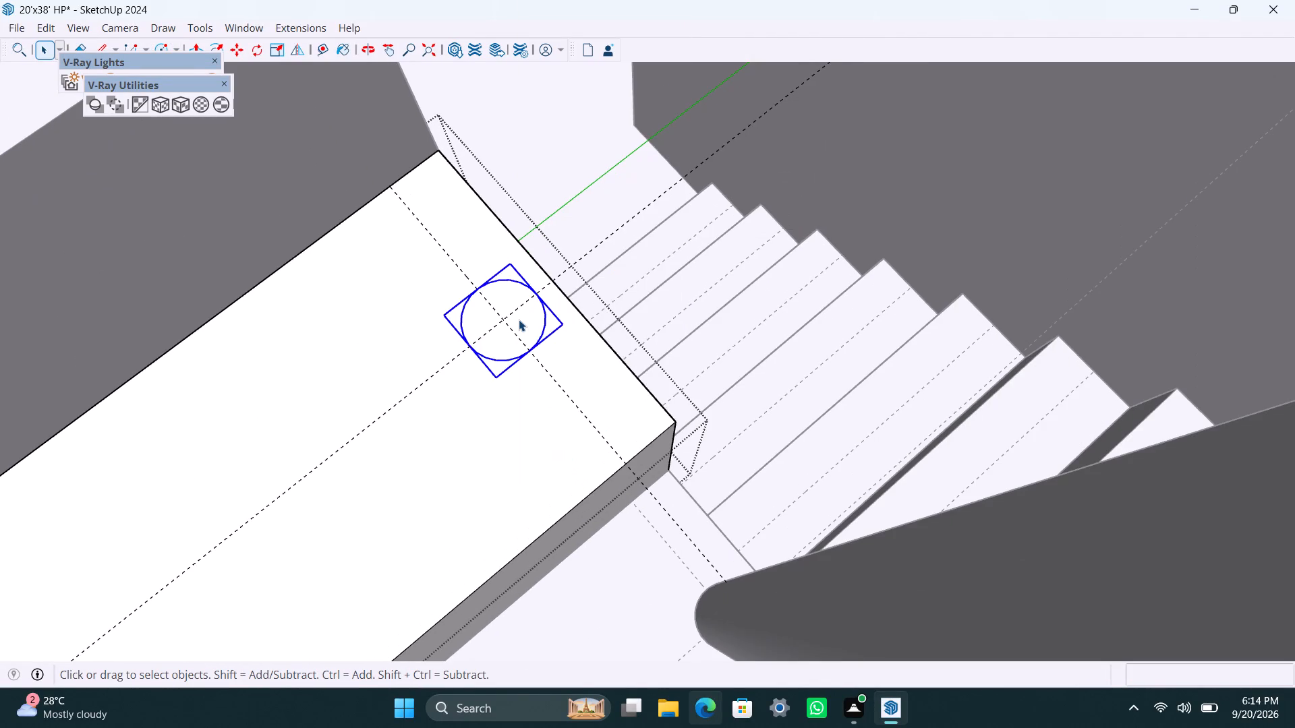
triple_click(520, 320)
key("p")
left_click(521, 322)
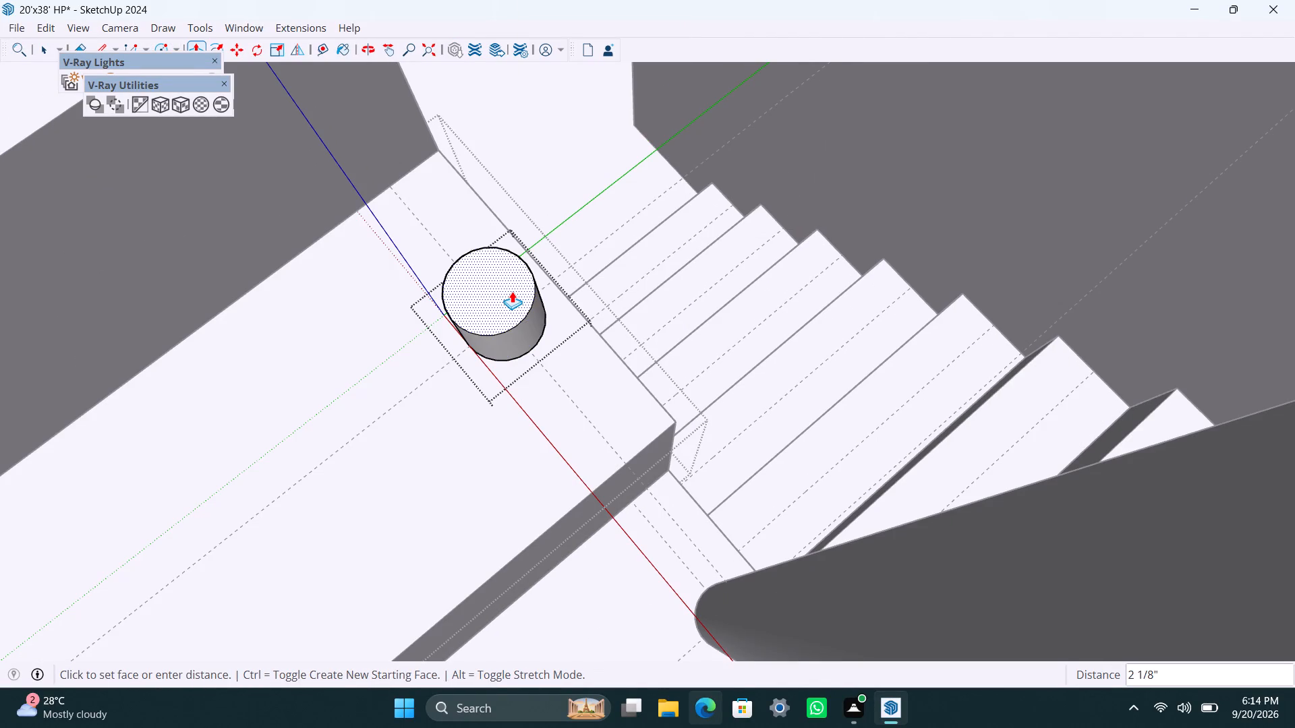
type("3'")
key("Return")
key("space")
Open the second flight's topmost step group and place a guide 4.5" in from the tread's back edge.
scroll(513, 360, "down", 12)
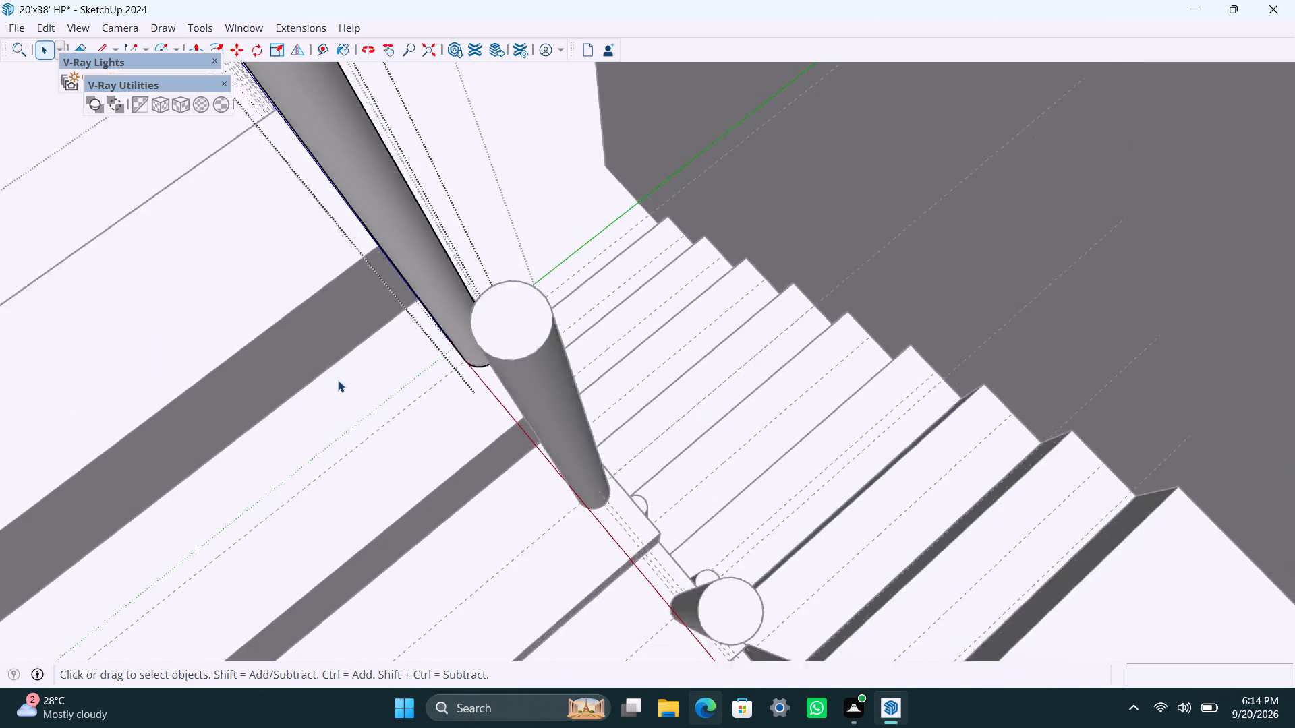
scroll(338, 380, "down", 3)
middle_click_drag(333, 431, 461, 464, "shift")
left_click(350, 377)
scroll(342, 377, "up", 1)
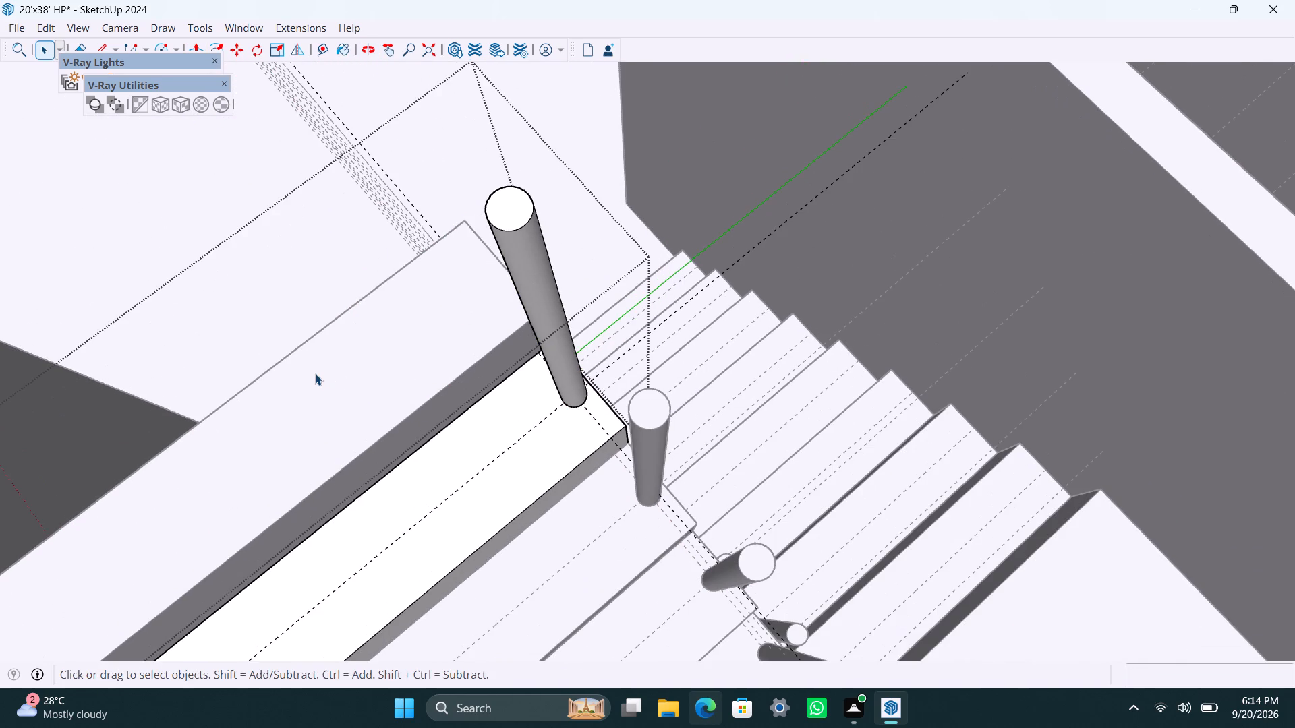
double_click(315, 373)
key("t")
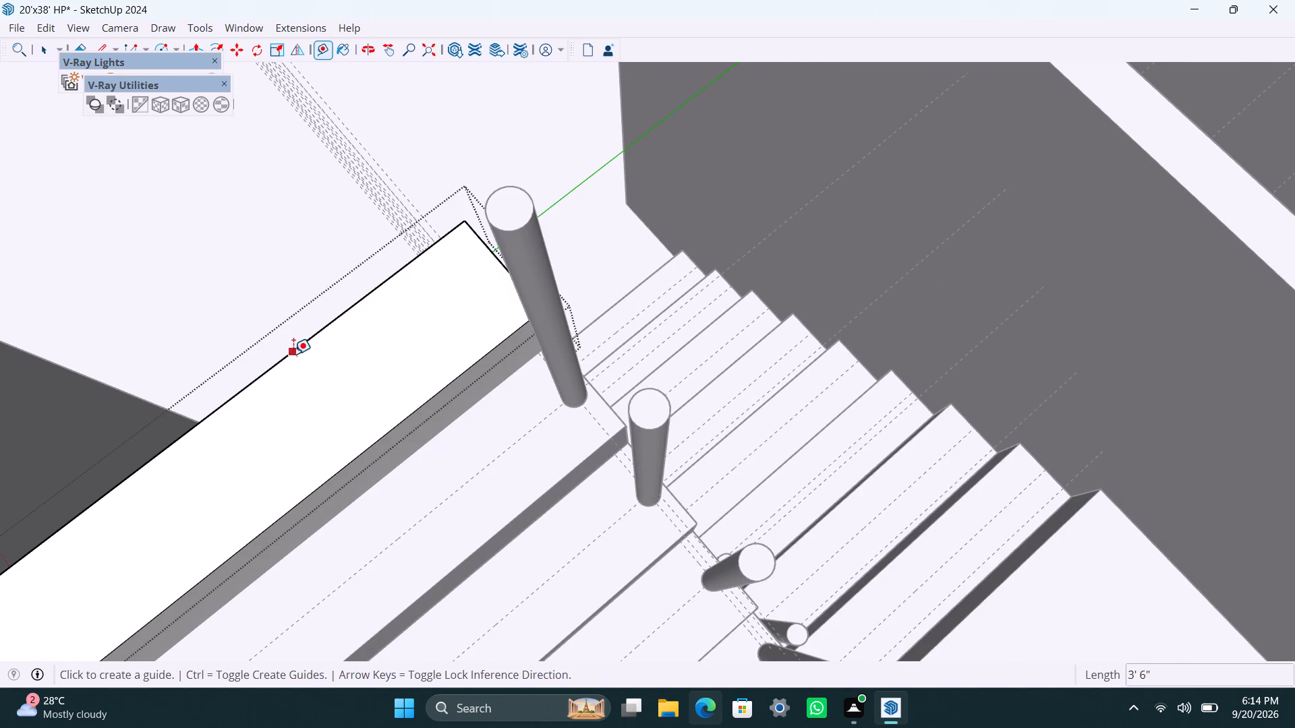
left_click_drag(293, 353, 295, 363)
type("4.")
type("5\"")
key("Return")
key("space")
Place another guide 1.5" in from the open side edge of the second flight's topmost tread.
scroll(362, 383, "up", 3)
middle_click_drag(462, 370, 522, 371)
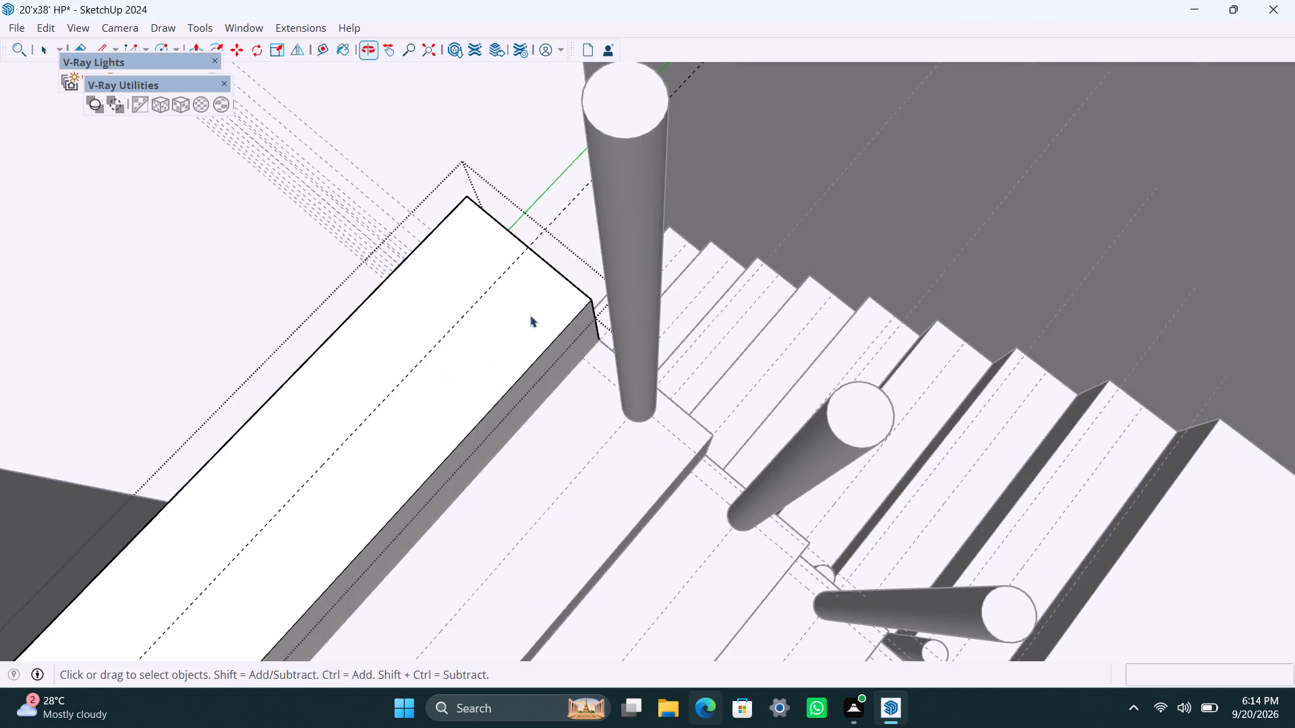
scroll(531, 310, "up", 3)
key("t")
left_click(559, 260)
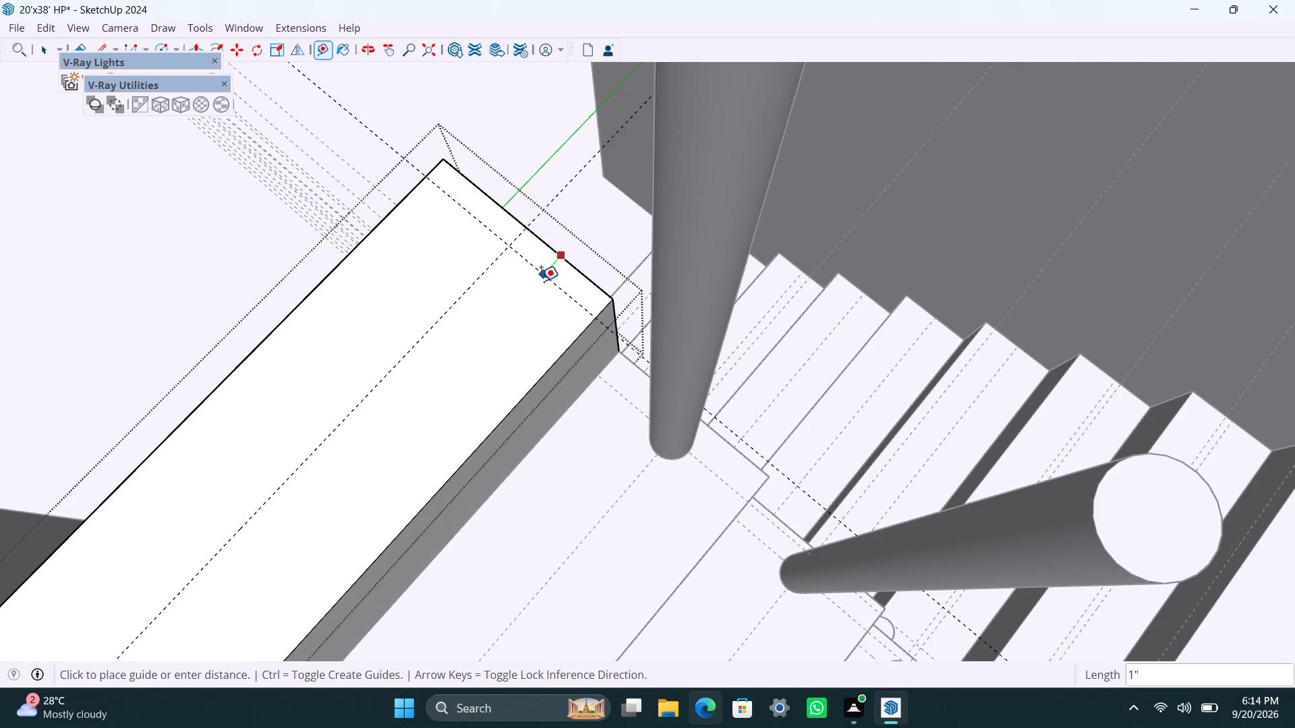
type("1.5\"")
key("Return")
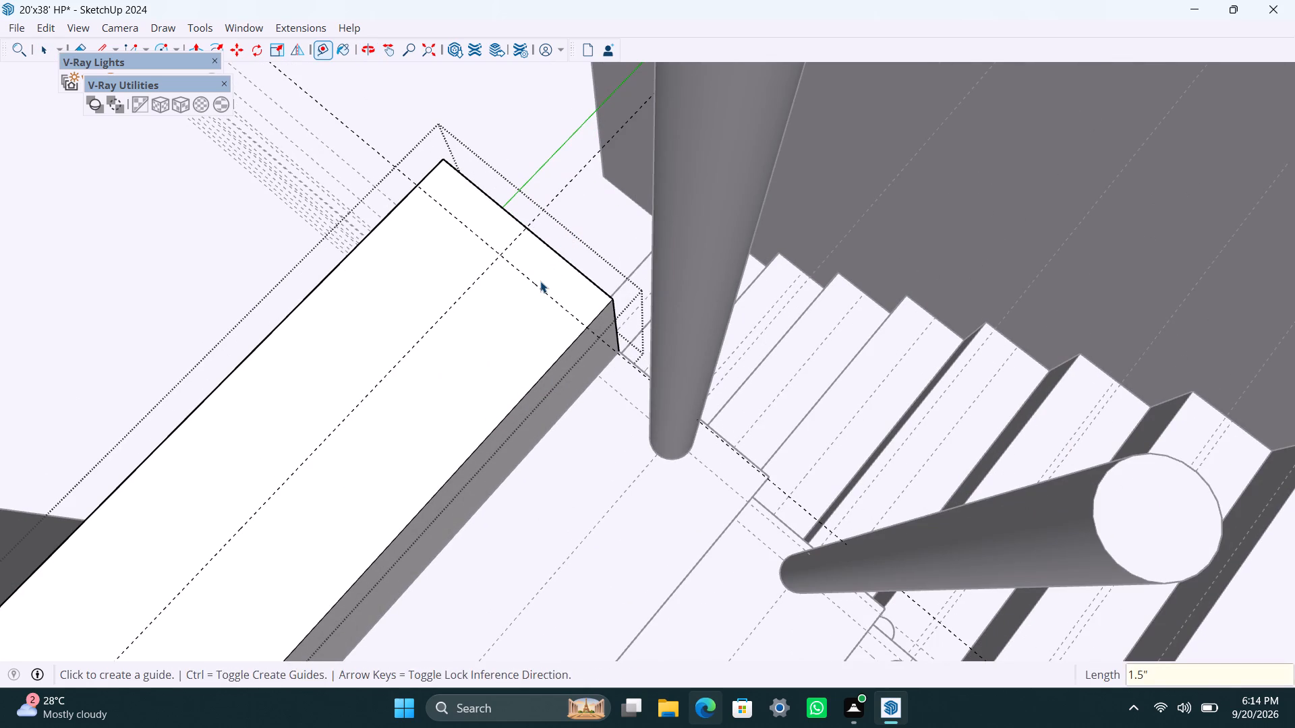
key("space")
Draw a circle of 1" radius where the guides cross on the topmost tread, and make its face and edge a group.
type("C")
left_click_drag(498, 252, 505, 255)
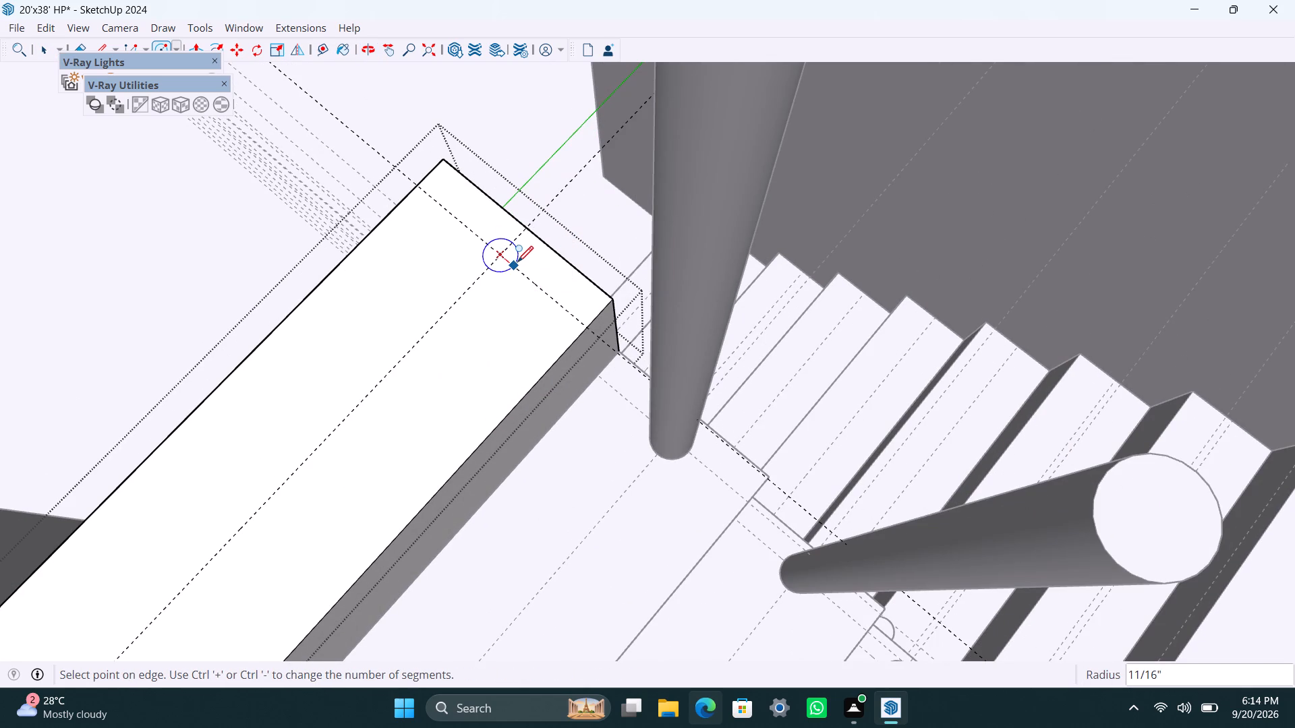
type("1\"")
key("Return")
key("space")
scroll(514, 262, "up", 2)
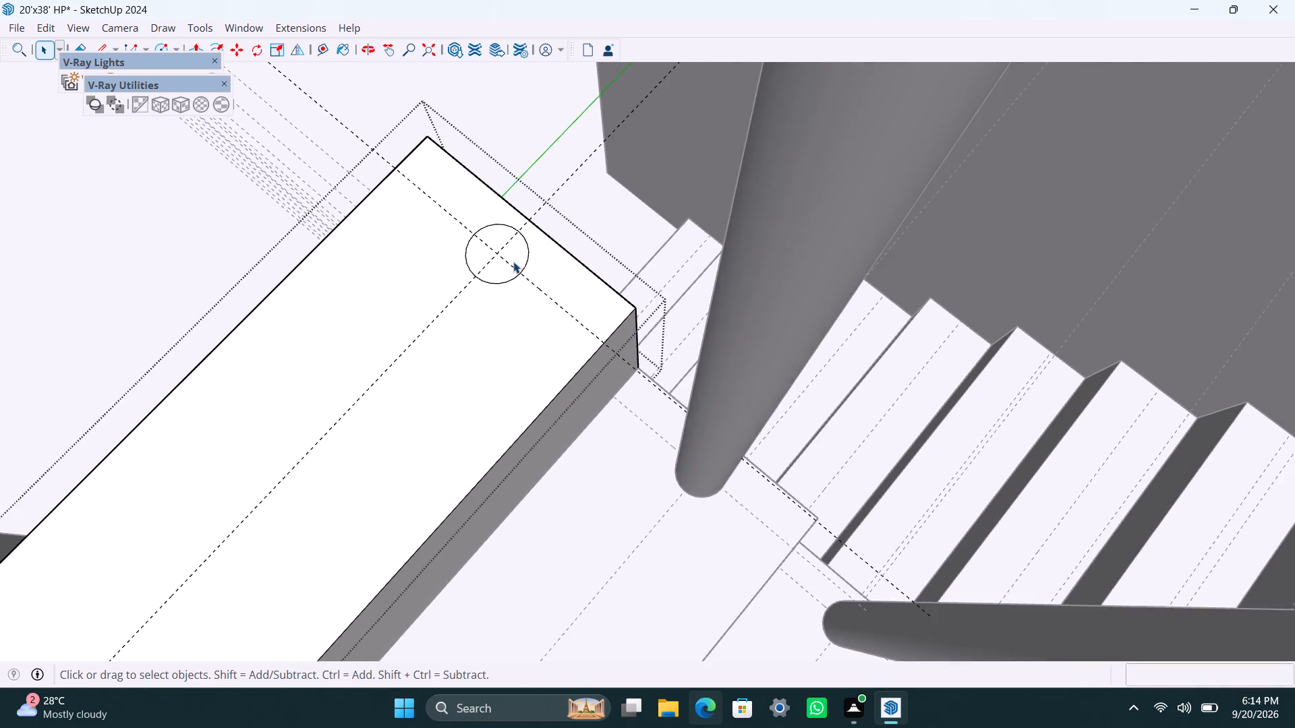
scroll(513, 262, "up", 2)
double_click(503, 272)
right_click(503, 274)
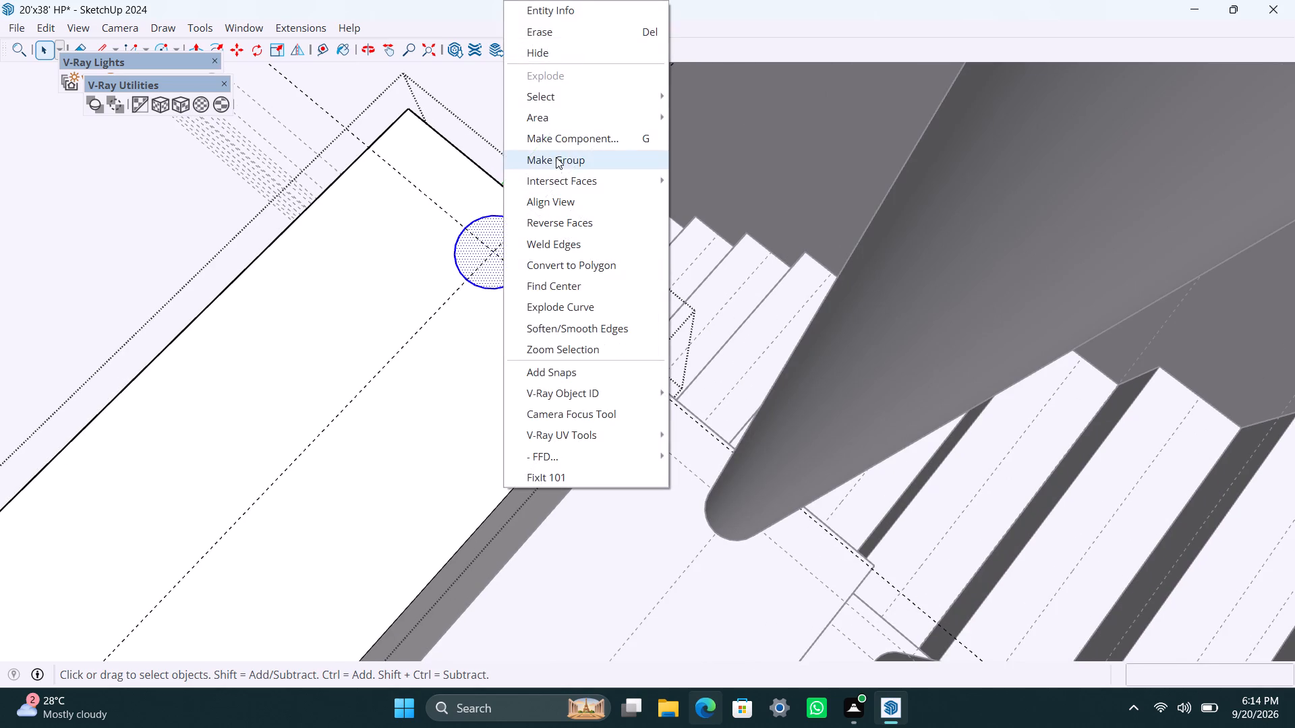
left_click(556, 157)
Inside the topmost tread's circle group, Push/Pull the circular face up 3' to form a railing post.
scroll(529, 284, "up", 4)
triple_click(497, 266)
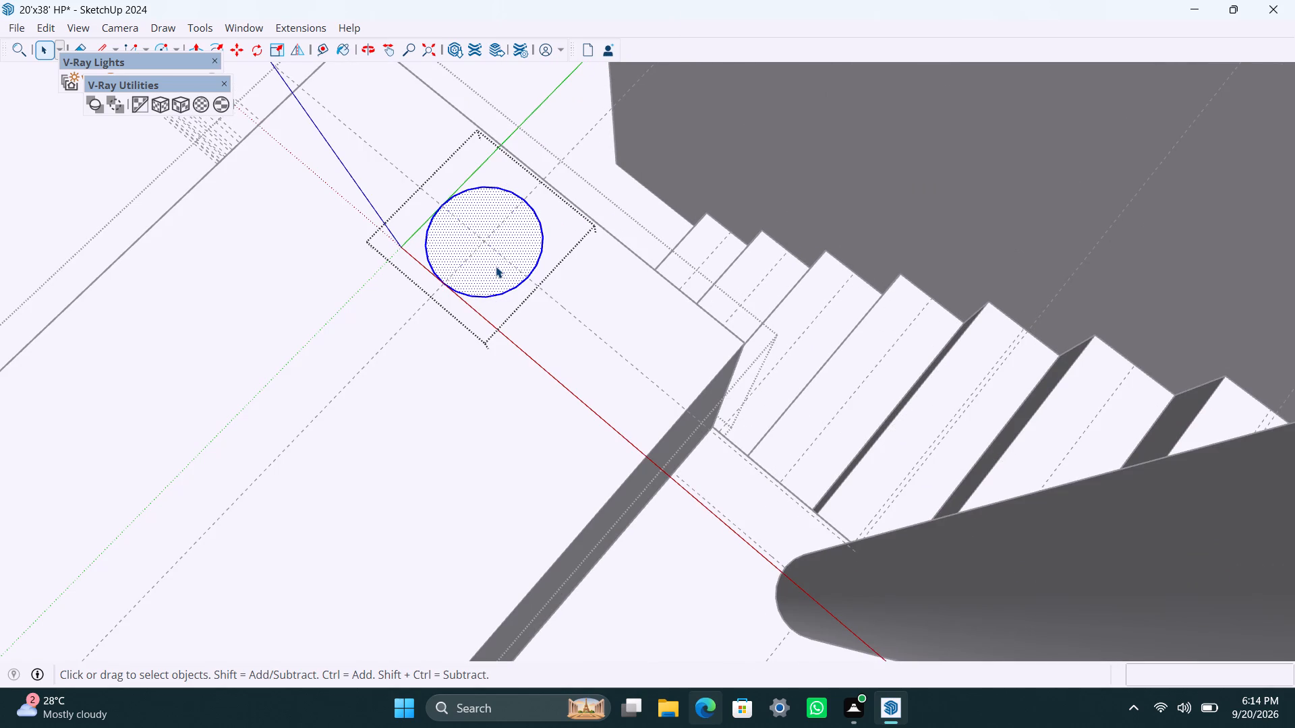
key("p")
left_click(496, 266)
type("3'")
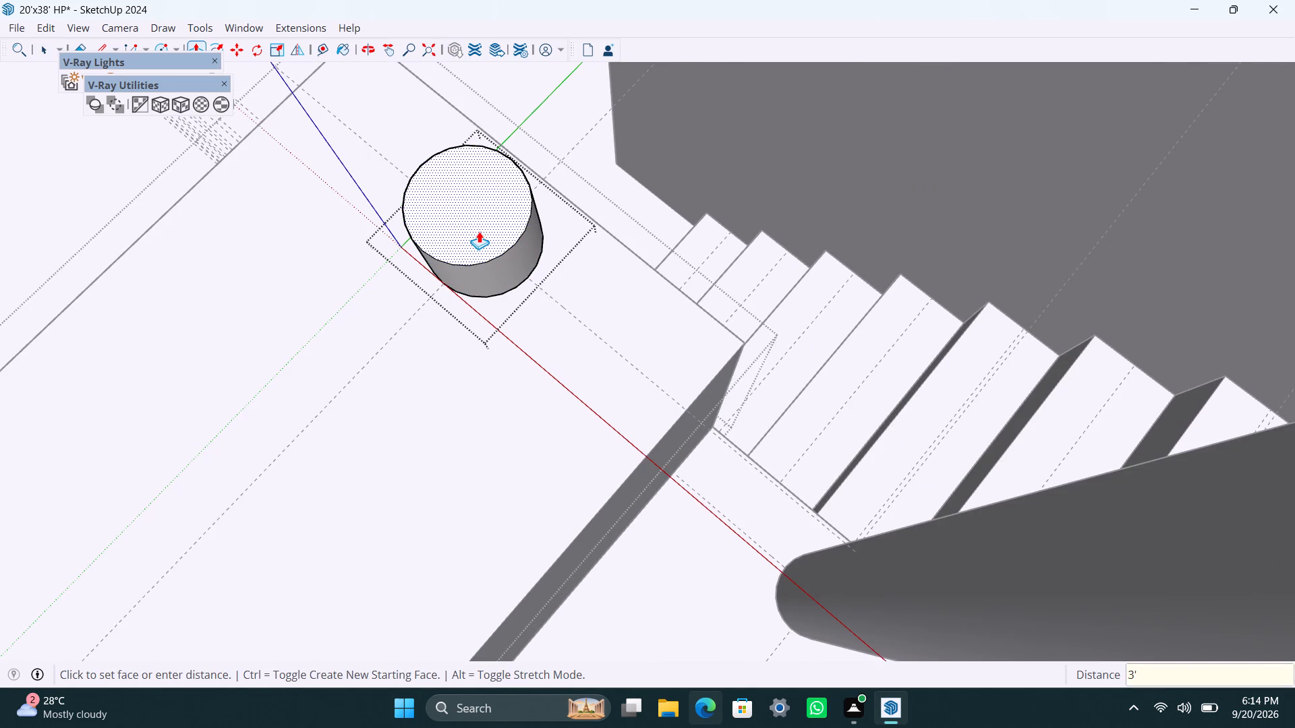
key("Return")
key("space")
scroll(480, 248, "down", 20)
scroll(480, 248, "down", 8)
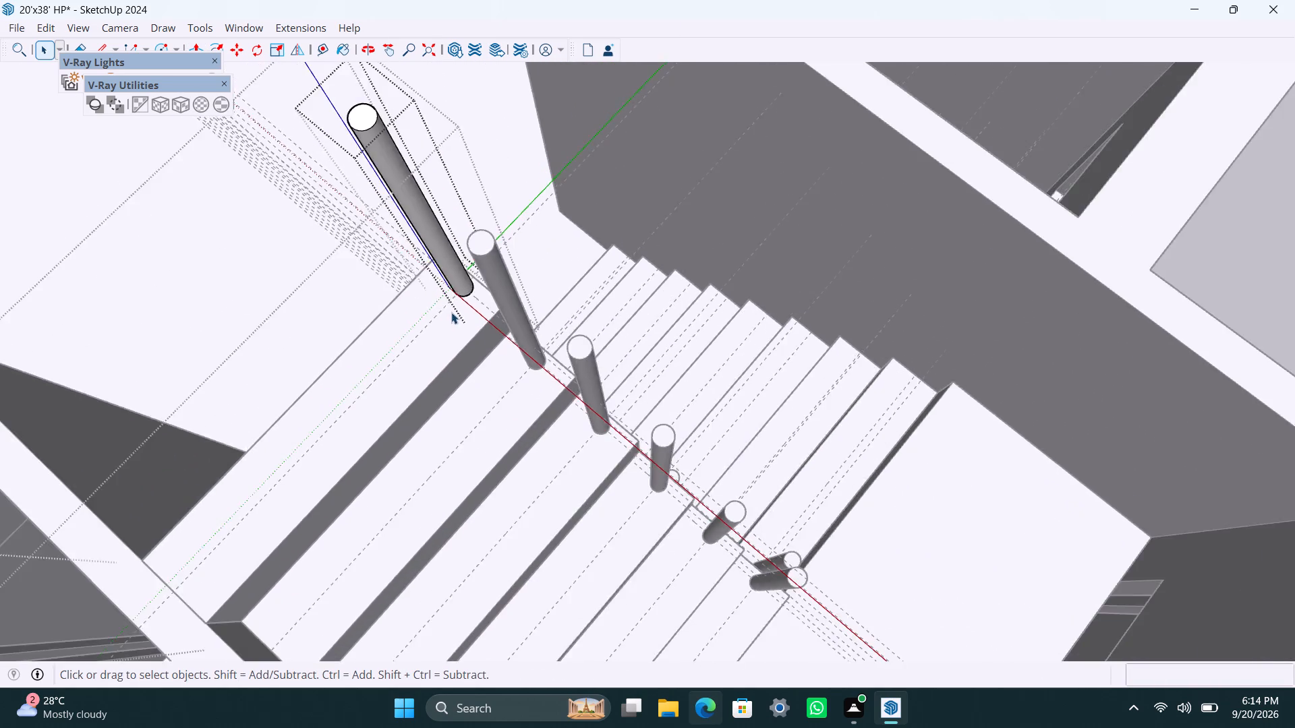
Close the topmost tread's open post and step groups, and save the model.
scroll(451, 312, "down", 9)
left_click(854, 334)
double_click(844, 348)
middle_click_drag(743, 528, 700, 539)
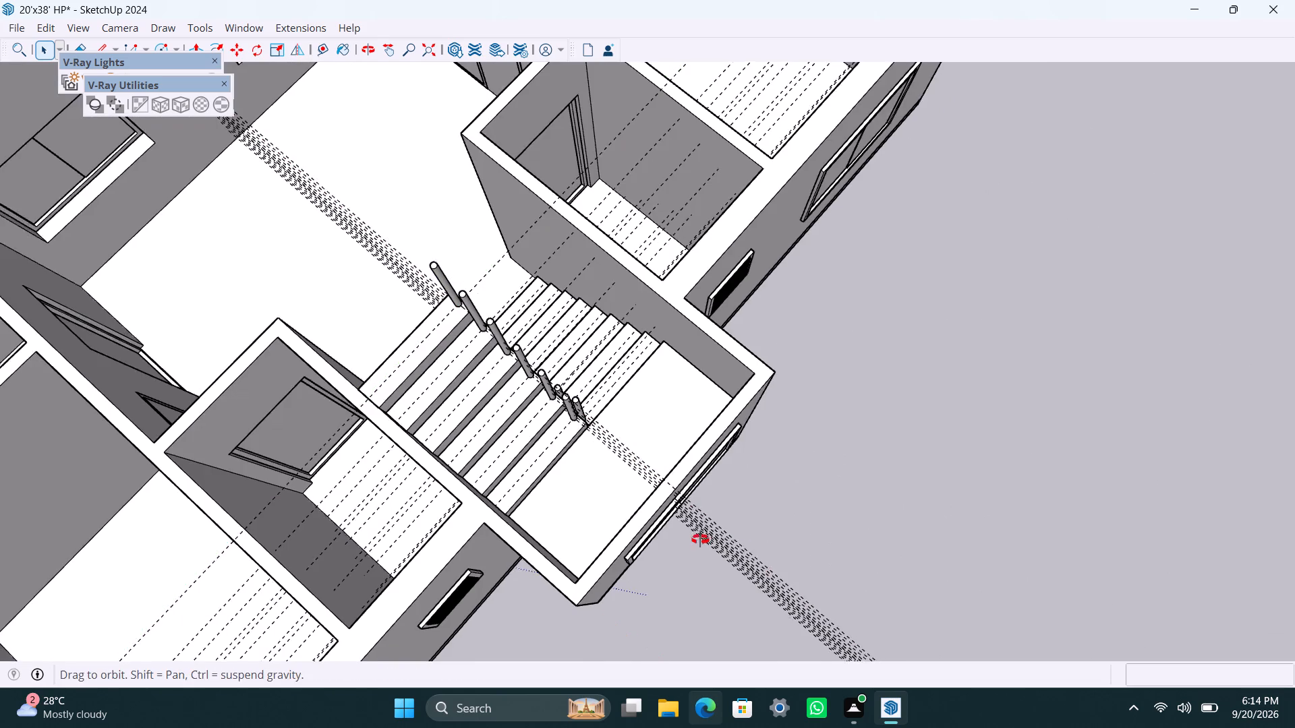
middle_click_drag(700, 539, 536, 533)
key("ctrl+s")
Delete all guides from the model and save it.
scroll(645, 535, "down", 2)
middle_click_drag(647, 535, 457, 502)
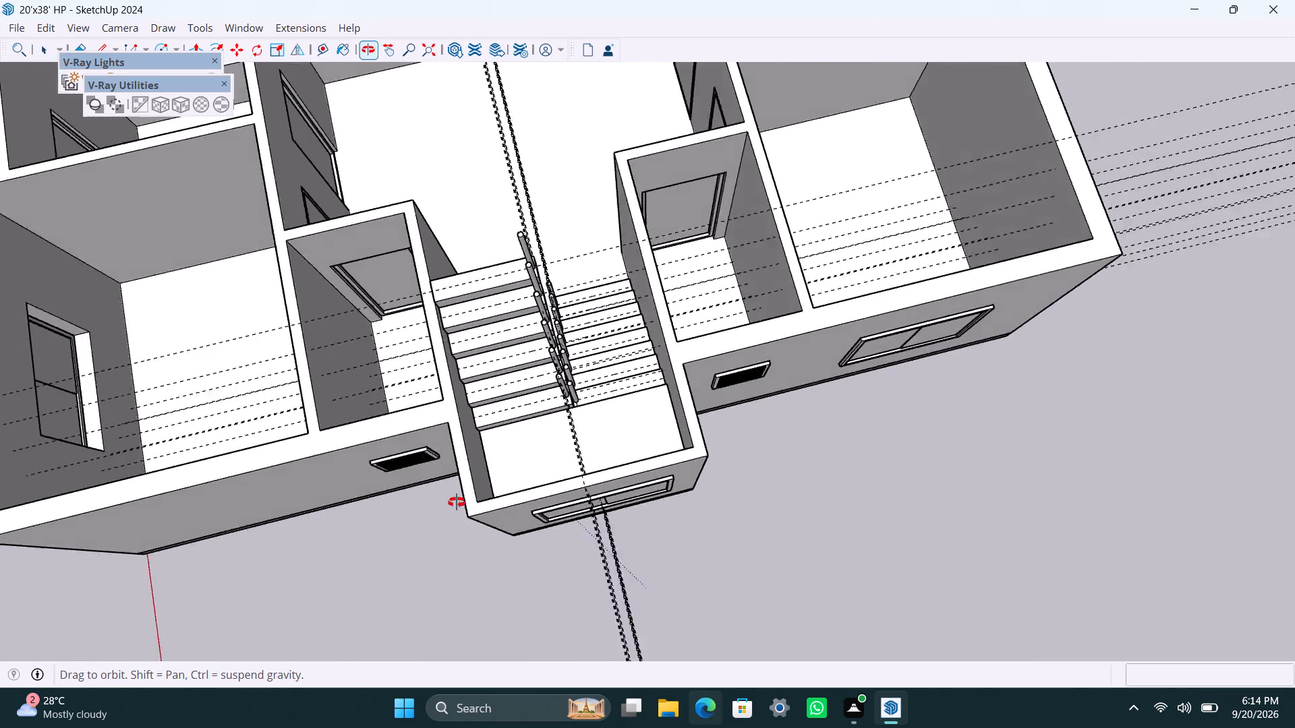
middle_click_drag(457, 502, 437, 454)
left_click(49, 21)
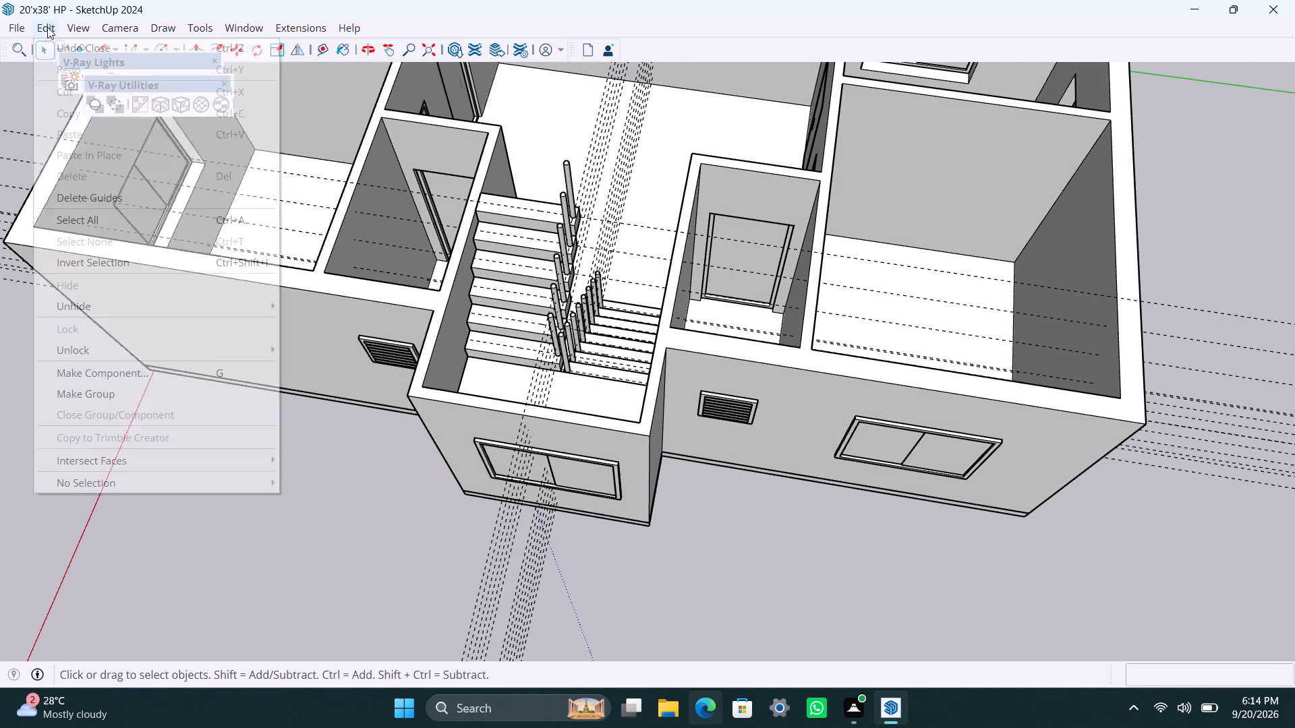
left_click(95, 188)
left_click(838, 547)
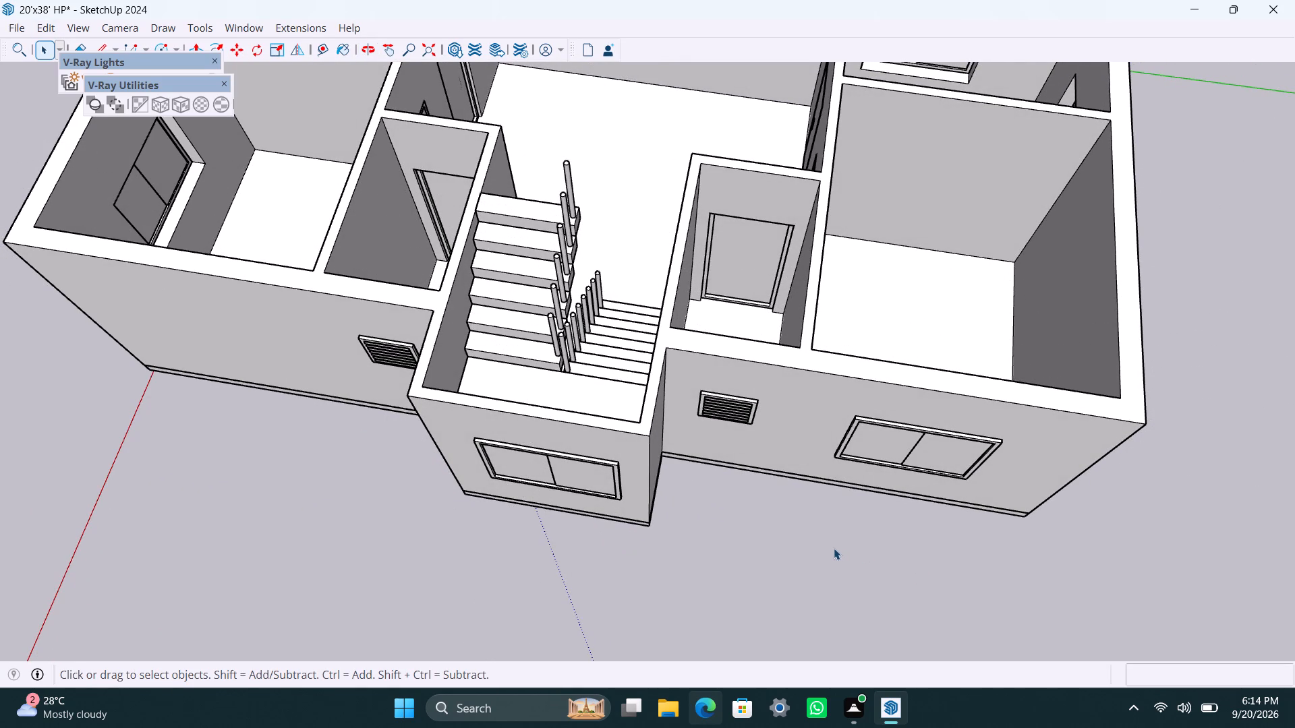
key("ctrl+s")
Examine the house exterior and the staircase around the projecting stair bay, and save the model.
scroll(812, 557, "up", 2)
scroll(736, 566, "down", 5)
middle_click_drag(901, 540, 871, 516)
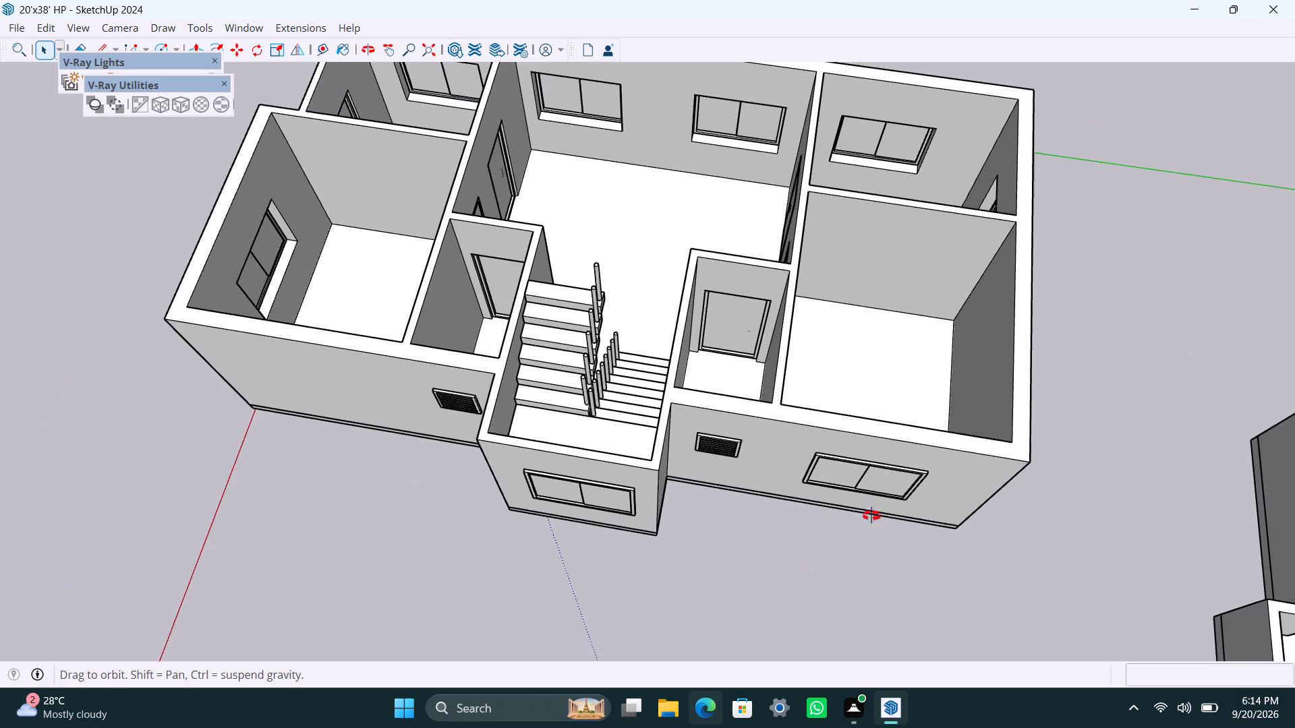
middle_click_drag(871, 516, 718, 260)
scroll(693, 556, "up", 2)
middle_click_drag(661, 588, 705, 588)
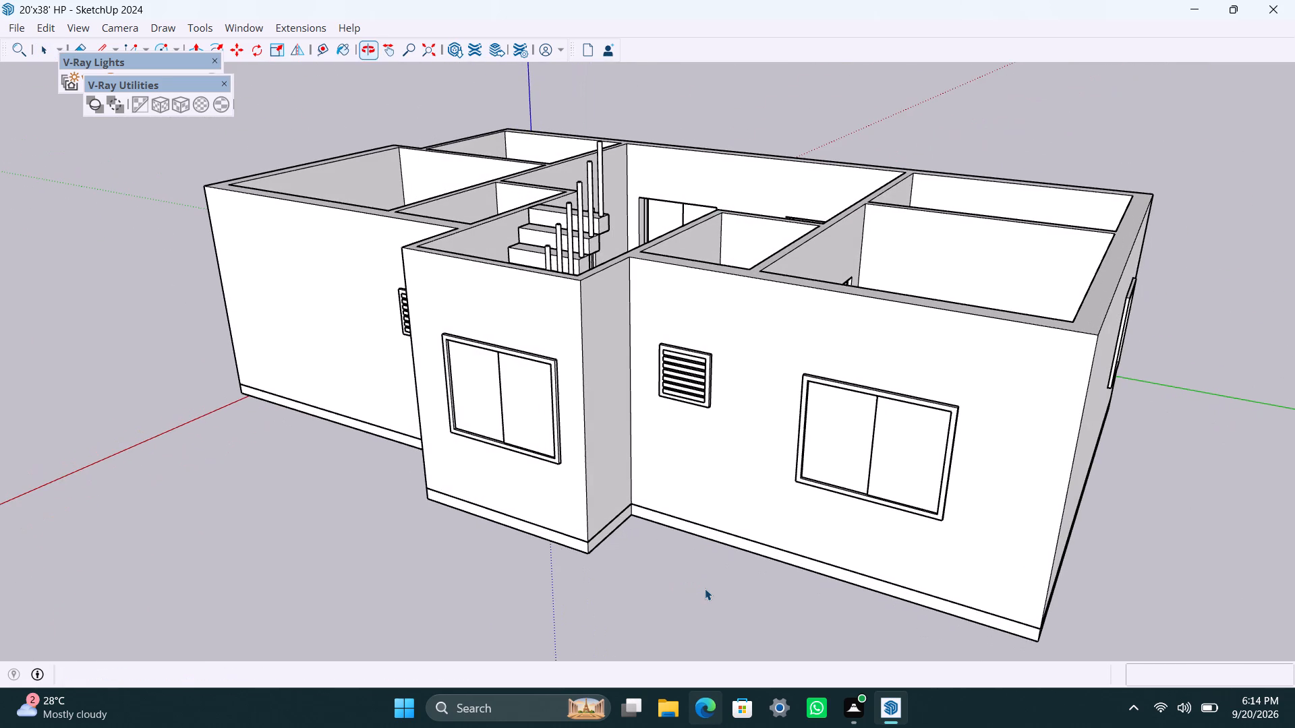
key("ctrl+s")
scroll(681, 588, "up", 2)
middle_click_drag(674, 593, 745, 600)
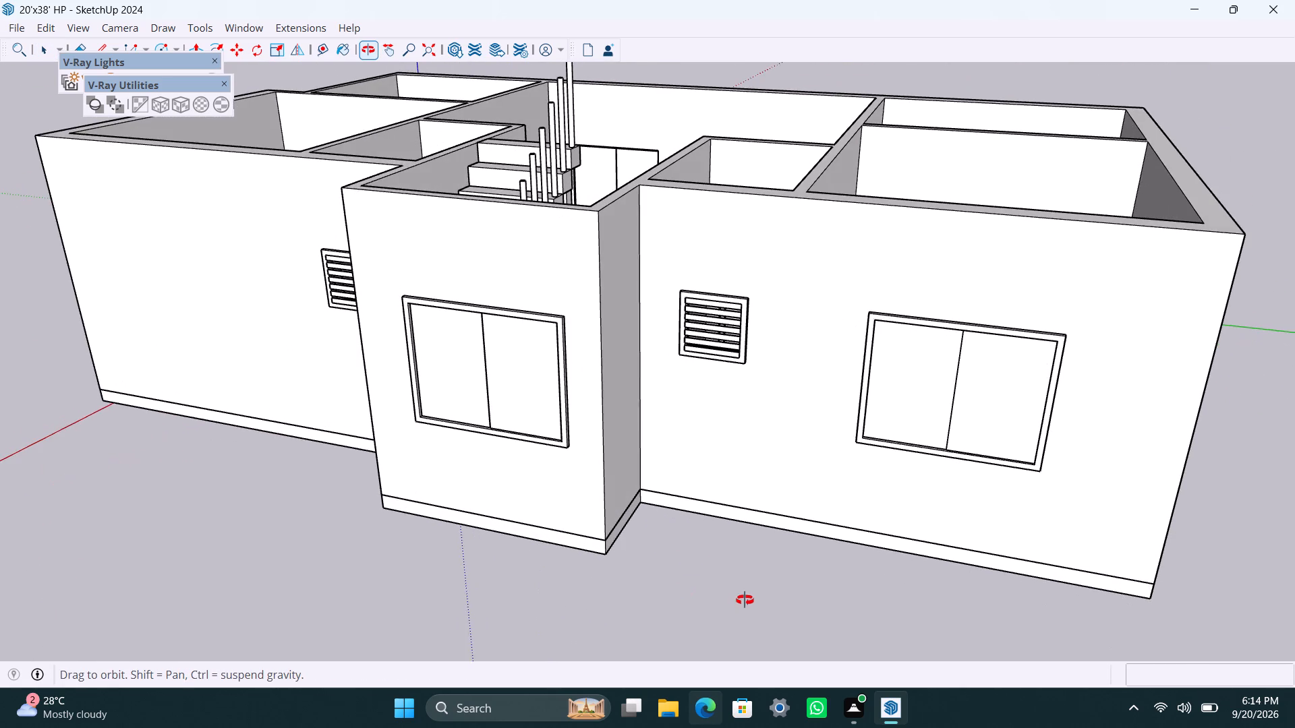
middle_click_drag(745, 600, 757, 600)
Move the roof slab and parapet group from beside the house onto the top of the walls, about 48' 4" away.
scroll(700, 490, "down", 4)
scroll(768, 358, "down", 9)
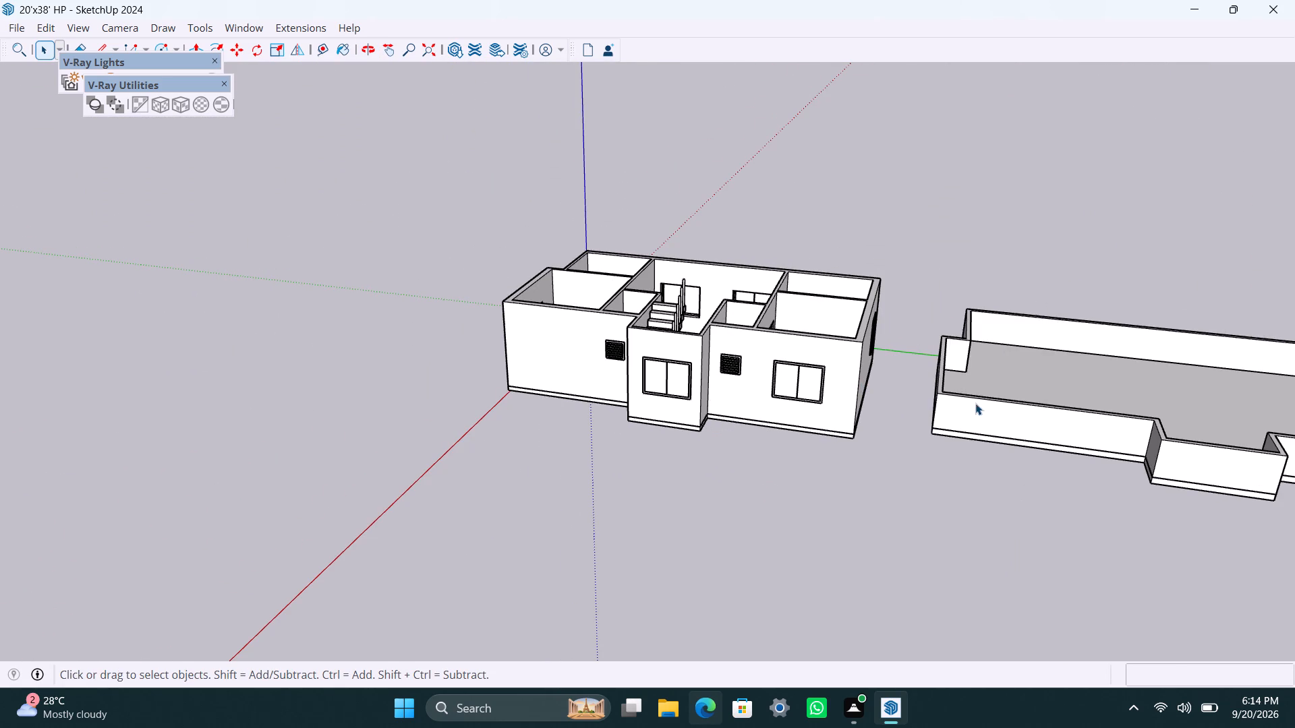
left_click(975, 403)
key("m")
left_click(934, 435)
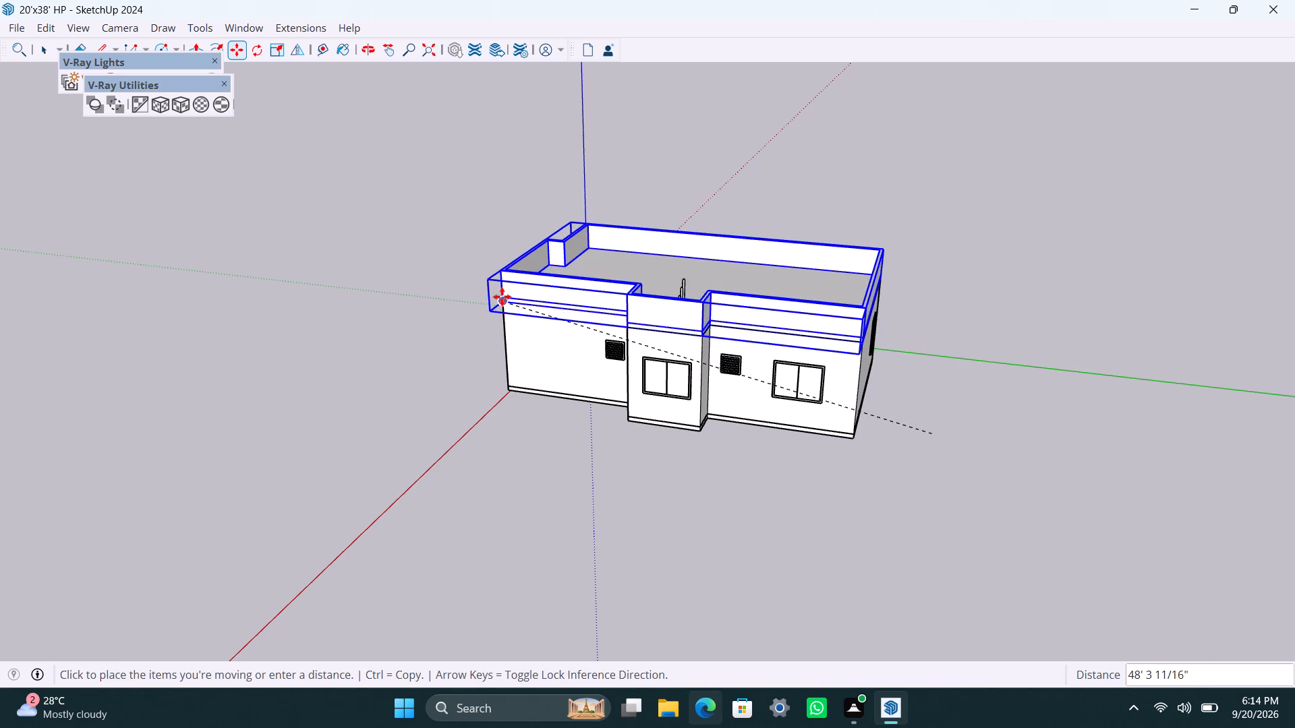
left_click(501, 297)
Shift the roof group so the slab's bottom corner meets the top corner of the front wall, and deselect it.
scroll(579, 351, "up", 7)
middle_click_drag(502, 334, 912, 352)
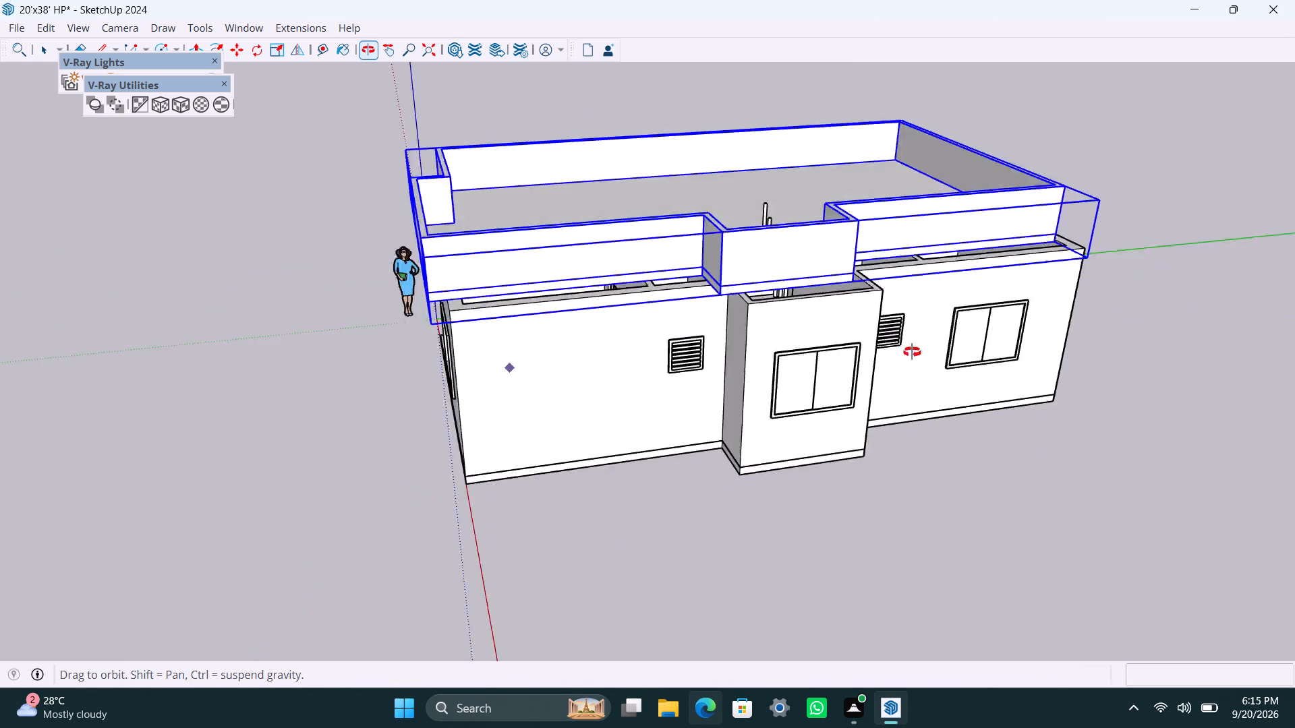
middle_click_drag(912, 352, 988, 356)
scroll(529, 367, "up", 4)
left_click(506, 342)
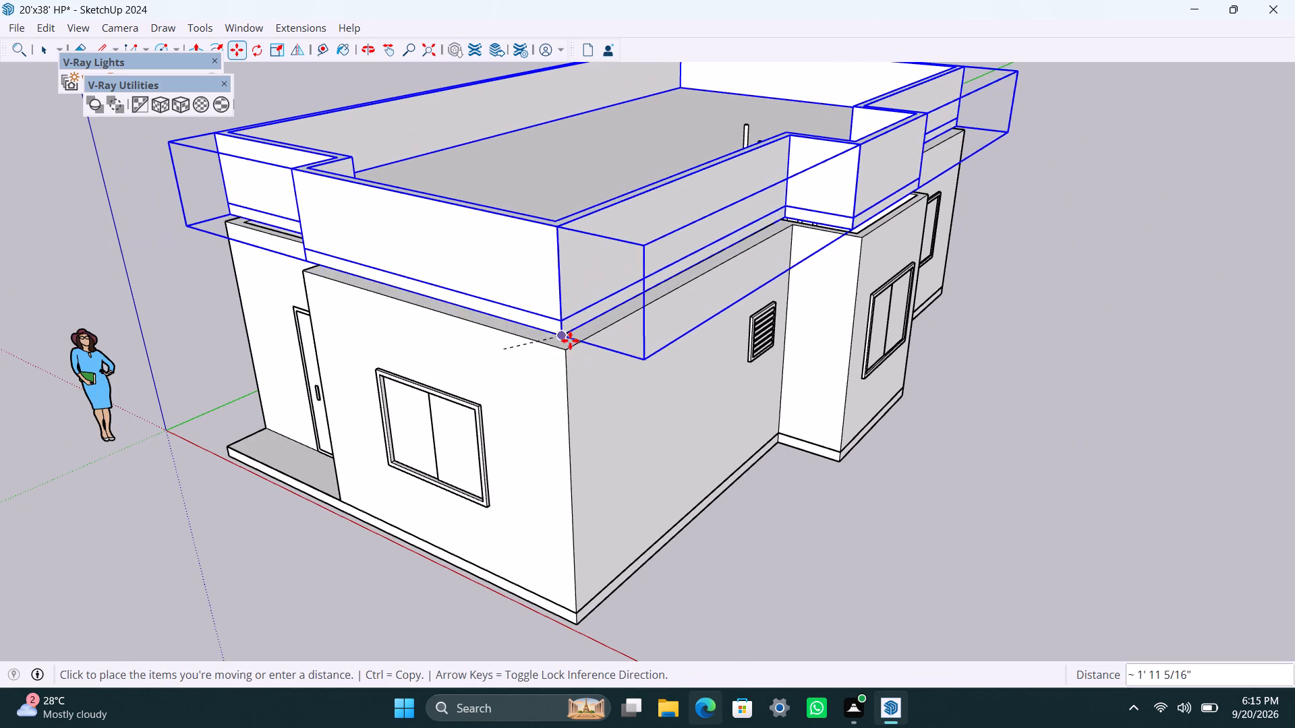
left_click(564, 346)
key("space")
left_click(848, 512)
Open the roof group for editing and select the slab's top face around the protruding railing posts.
scroll(916, 517, "down", 4)
middle_click_drag(1120, 434, 803, 427)
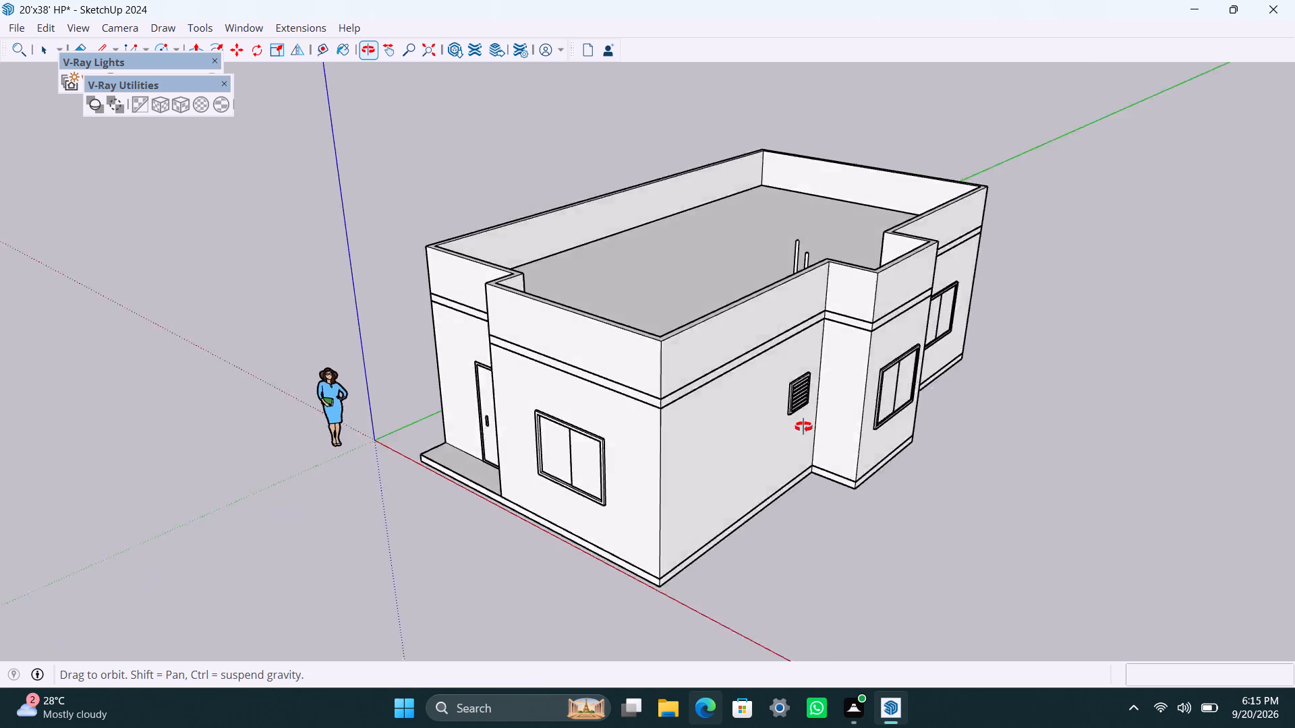
middle_click_drag(803, 427, 370, 402)
middle_click_drag(420, 435, 740, 706)
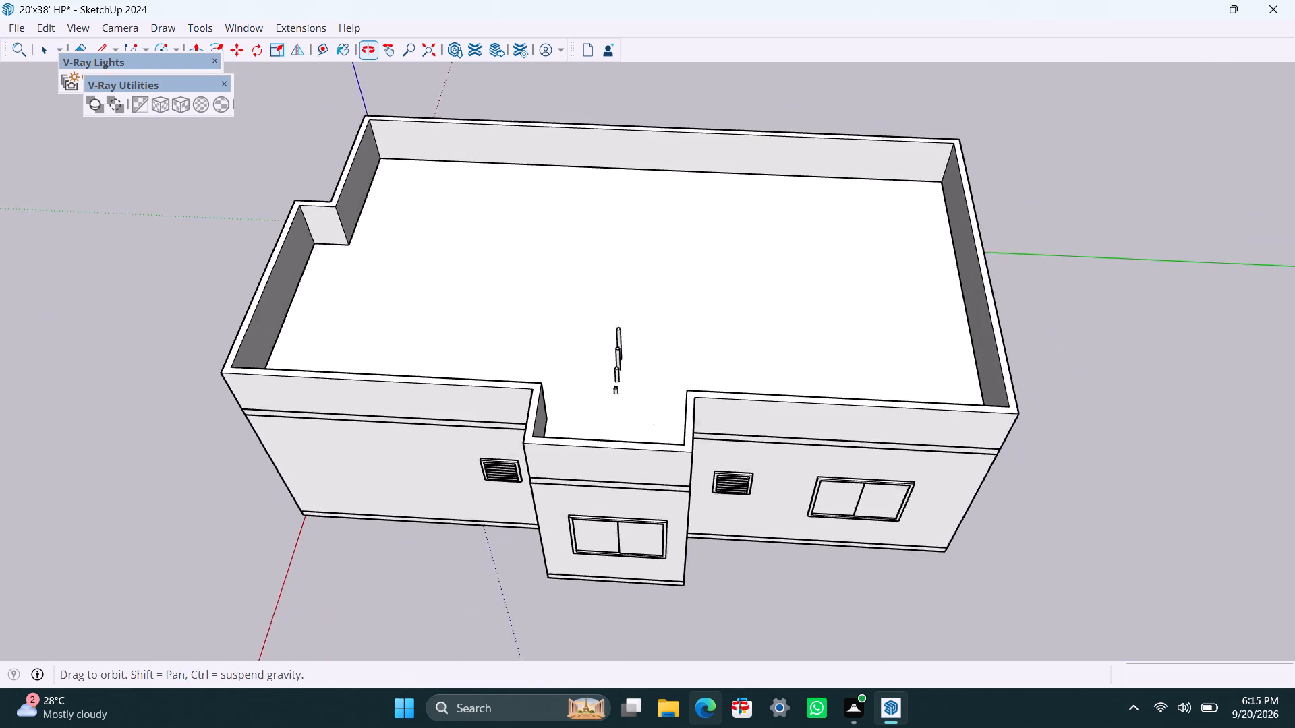
middle_click_drag(740, 706, 733, 727)
scroll(578, 334, "up", 2)
middle_click_drag(573, 389, 589, 478)
double_click(584, 369)
left_click(583, 361)
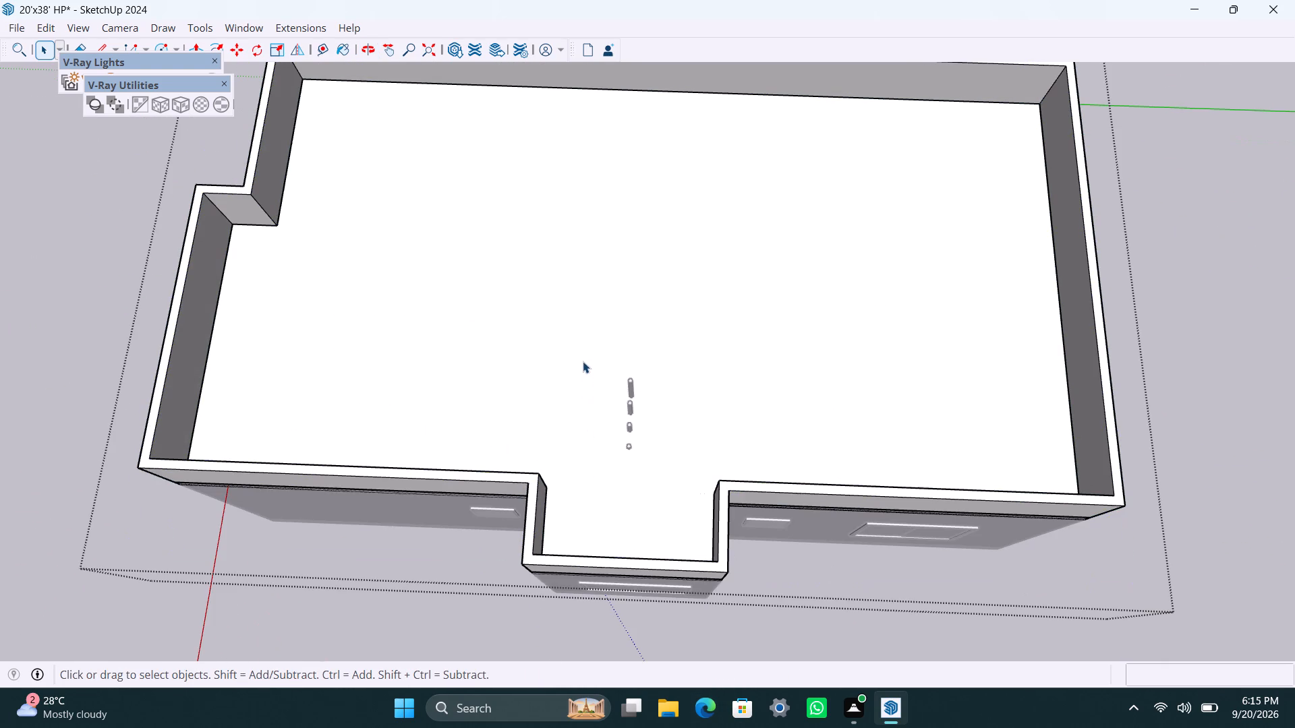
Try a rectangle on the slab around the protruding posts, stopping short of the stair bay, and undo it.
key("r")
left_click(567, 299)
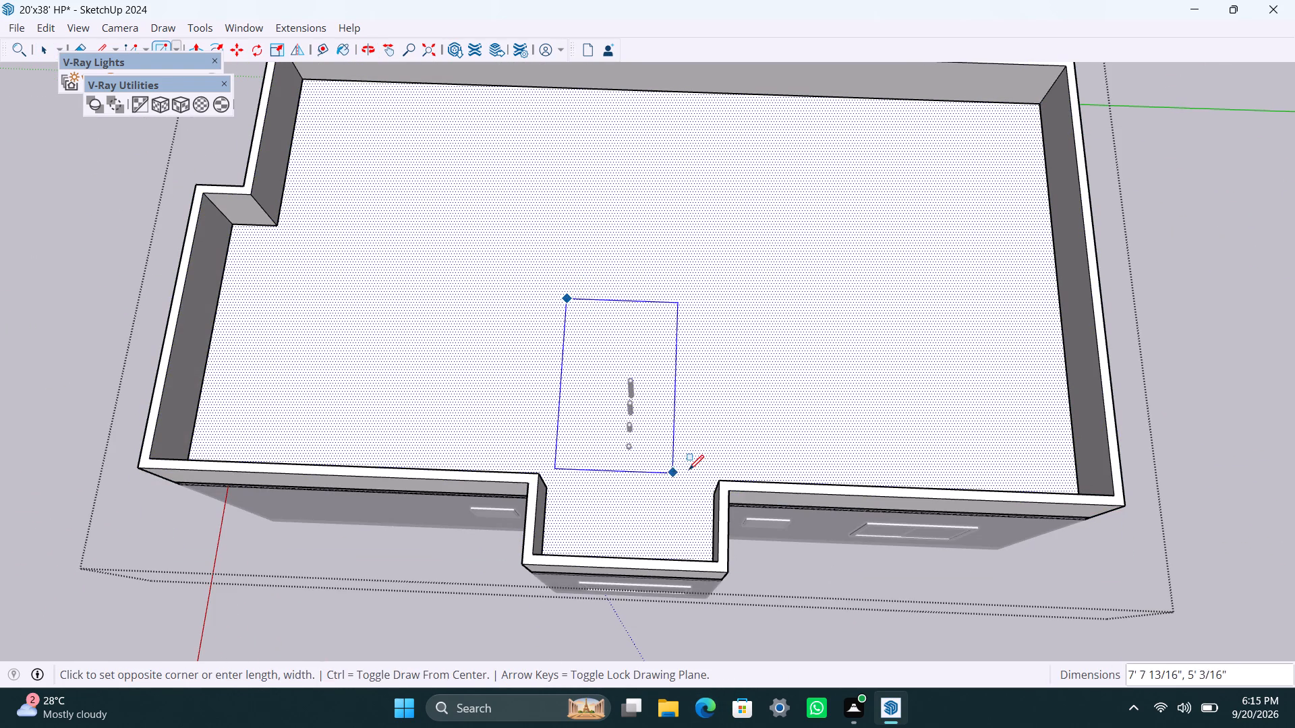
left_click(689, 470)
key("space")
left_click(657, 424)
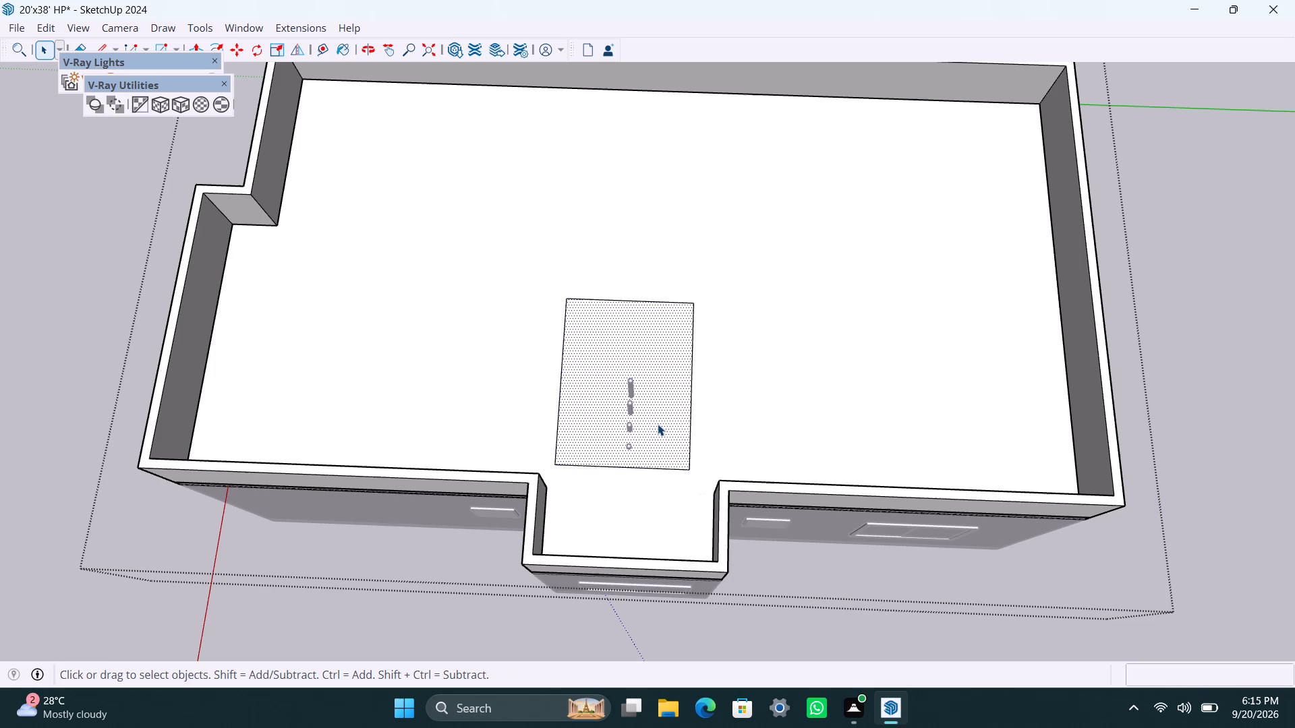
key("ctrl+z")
Draw a rectangle on the slab around the protruding posts, extending into the stair bay.
key("r")
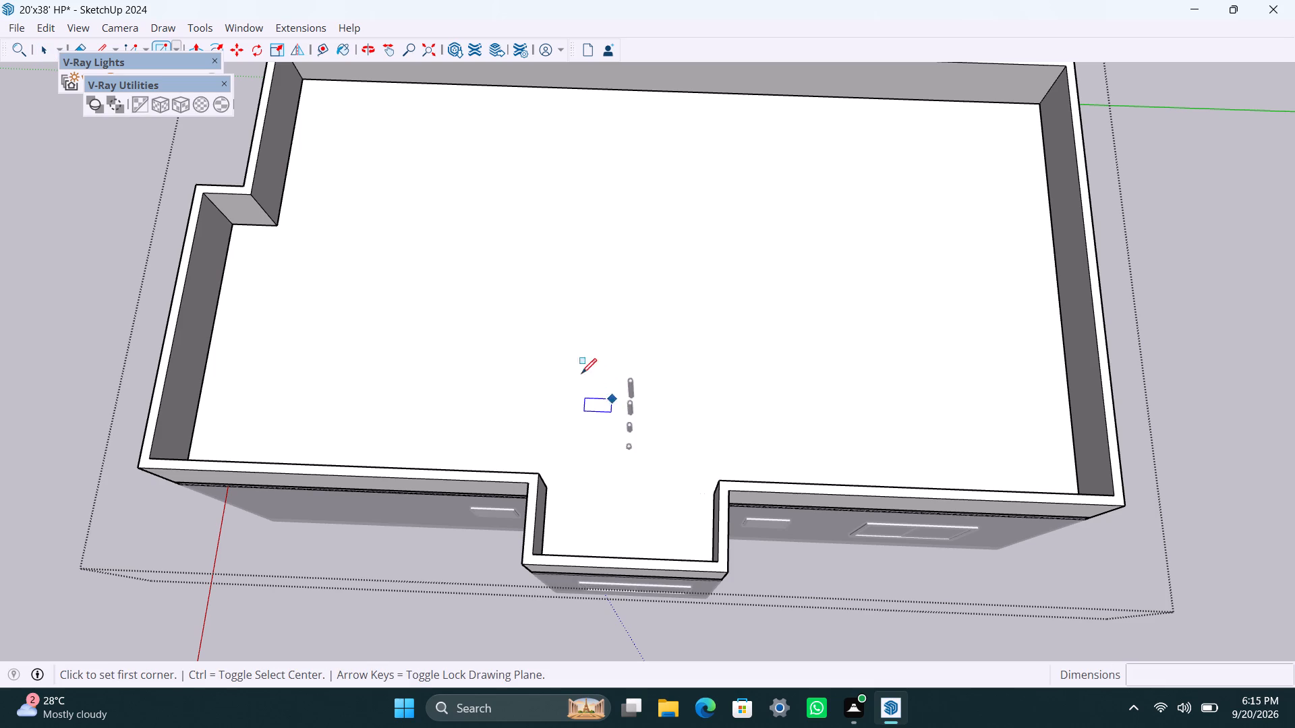
left_click_drag(565, 333, 687, 526)
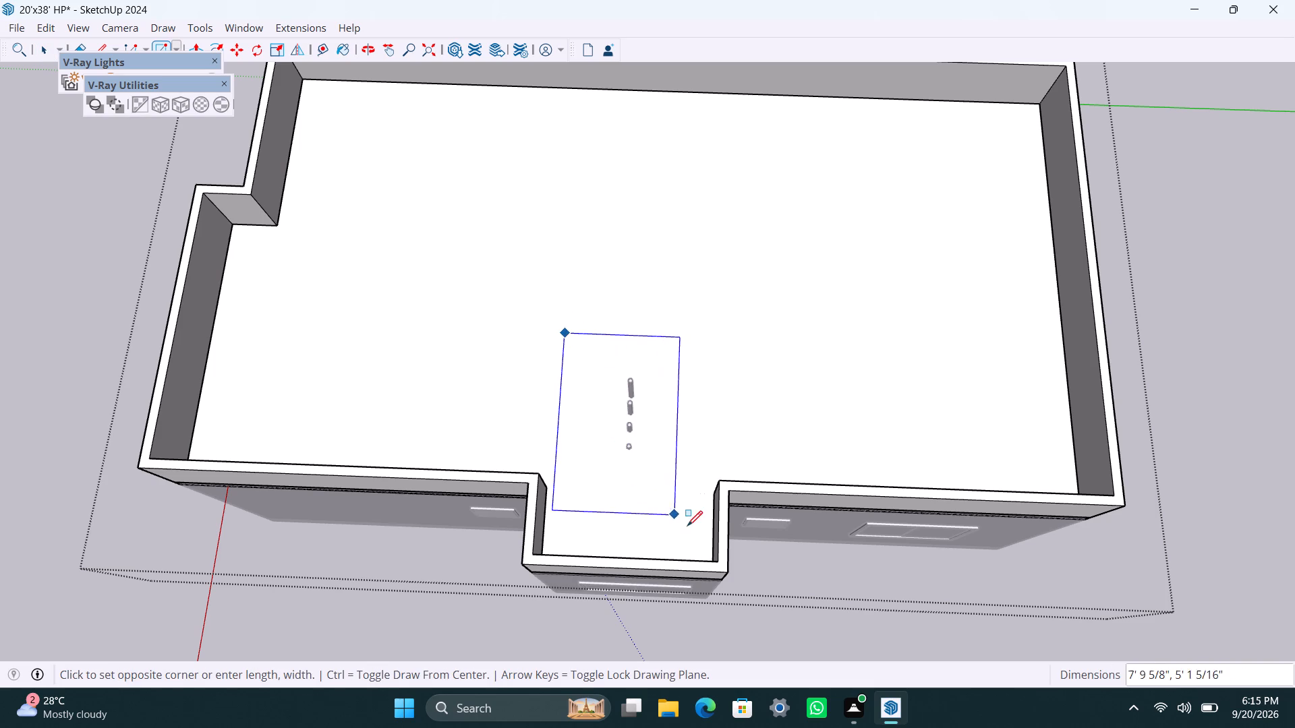
left_click_drag(687, 526, 706, 544)
key("space")
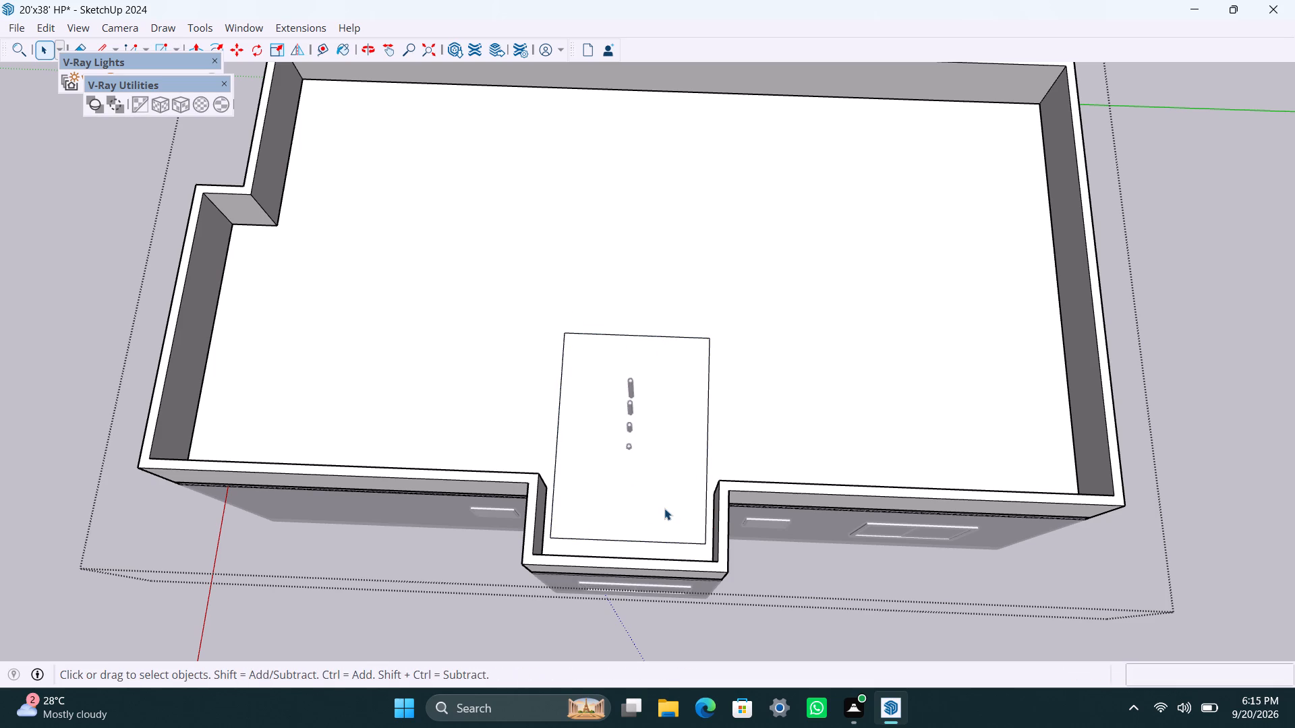
Push/Pull the rectangle down 6" through the slab to cut the staircase opening.
left_click(664, 508)
key("p")
left_click(664, 508)
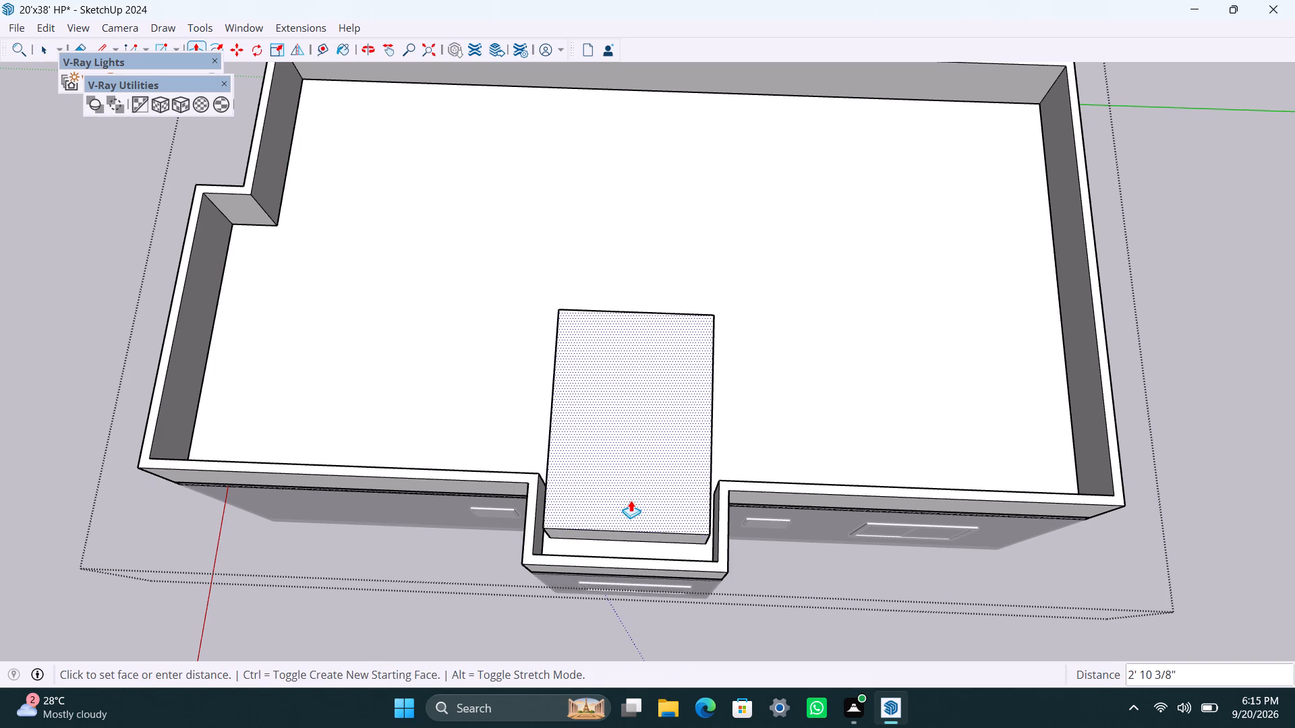
key("Escape")
left_click(635, 501)
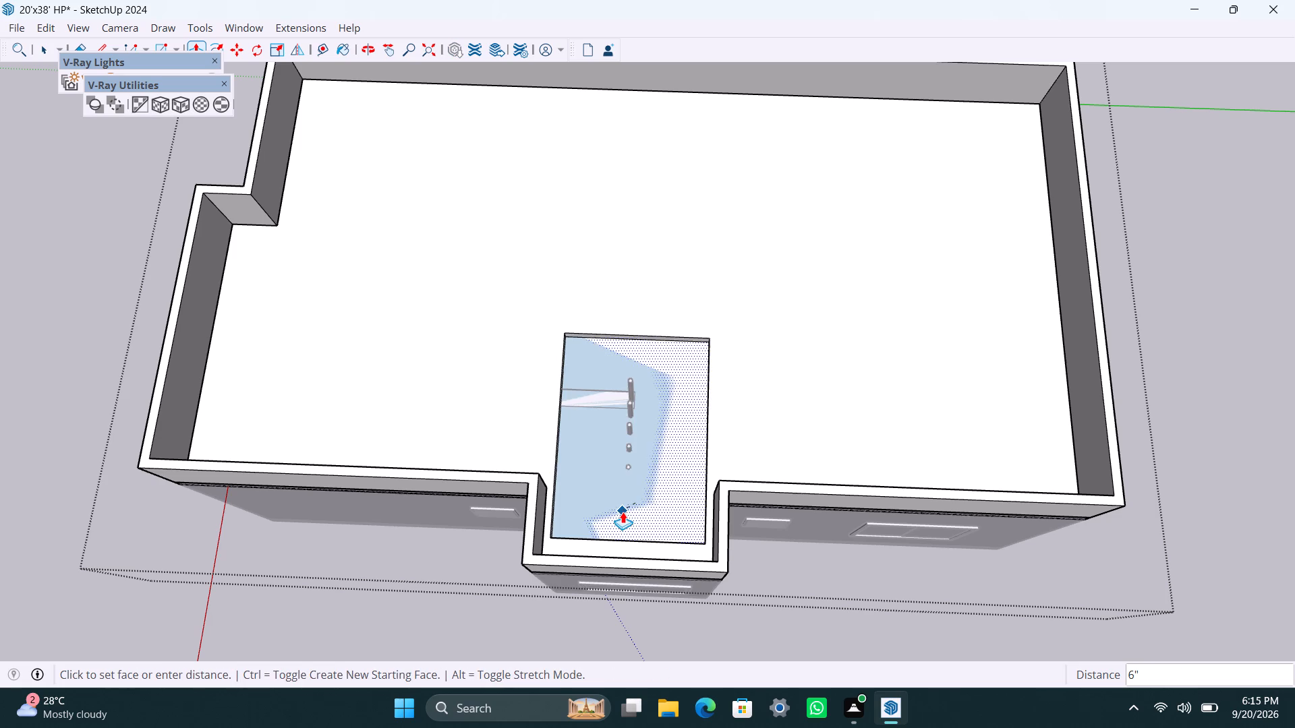
left_click(623, 512)
key("space")
Push the opening's end face out about 1' toward the stair bay's window wall, as far as the slab allows.
scroll(639, 499, "up", 2)
middle_click_drag(652, 456, 601, 456)
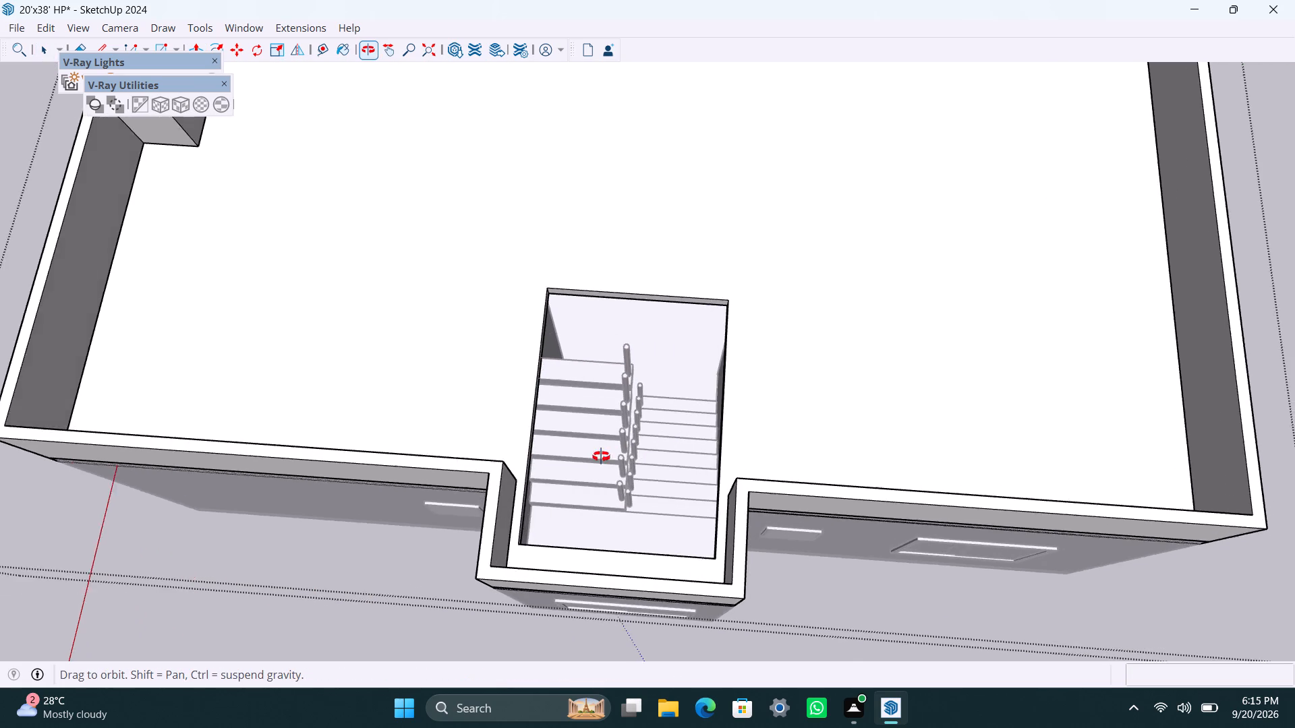
middle_click_drag(601, 456, 127, 354)
scroll(560, 297, "up", 5)
middle_click_drag(741, 462, 375, 426)
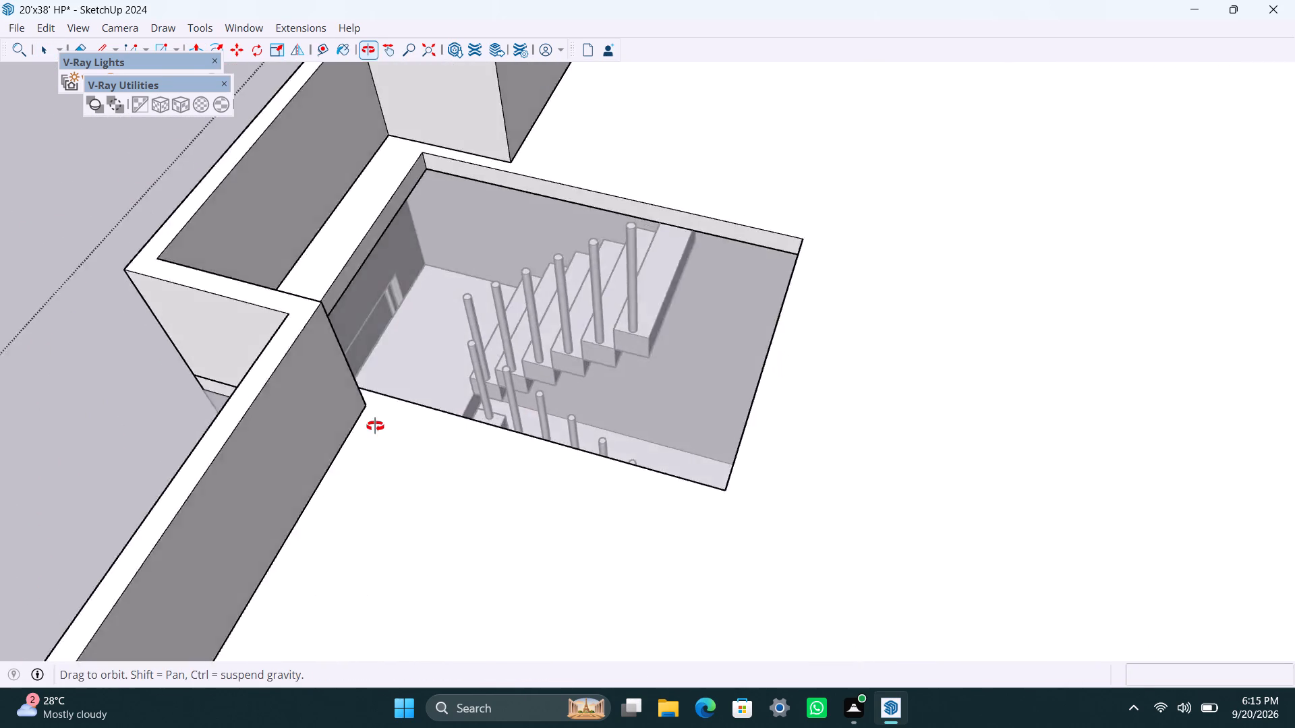
middle_click_drag(375, 426, 370, 422)
scroll(391, 304, "up", 3)
left_click(407, 140)
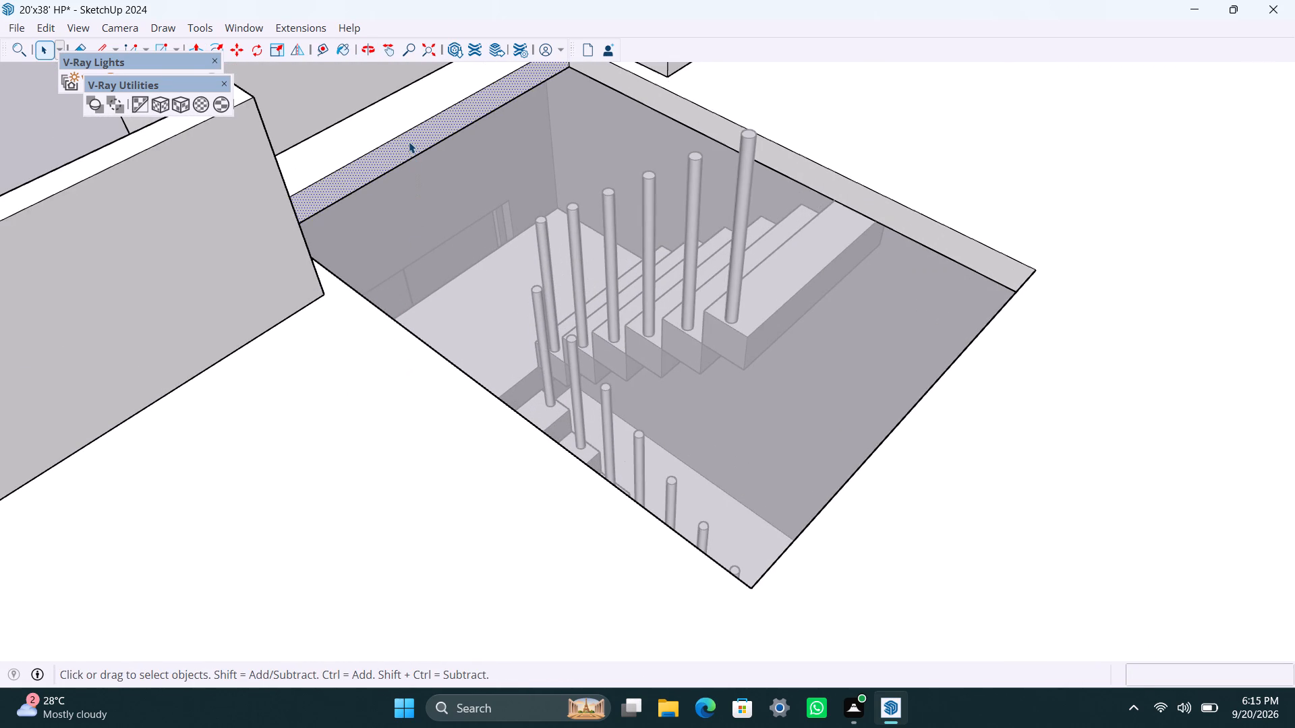
key("p")
left_click_drag(409, 142, 336, 107)
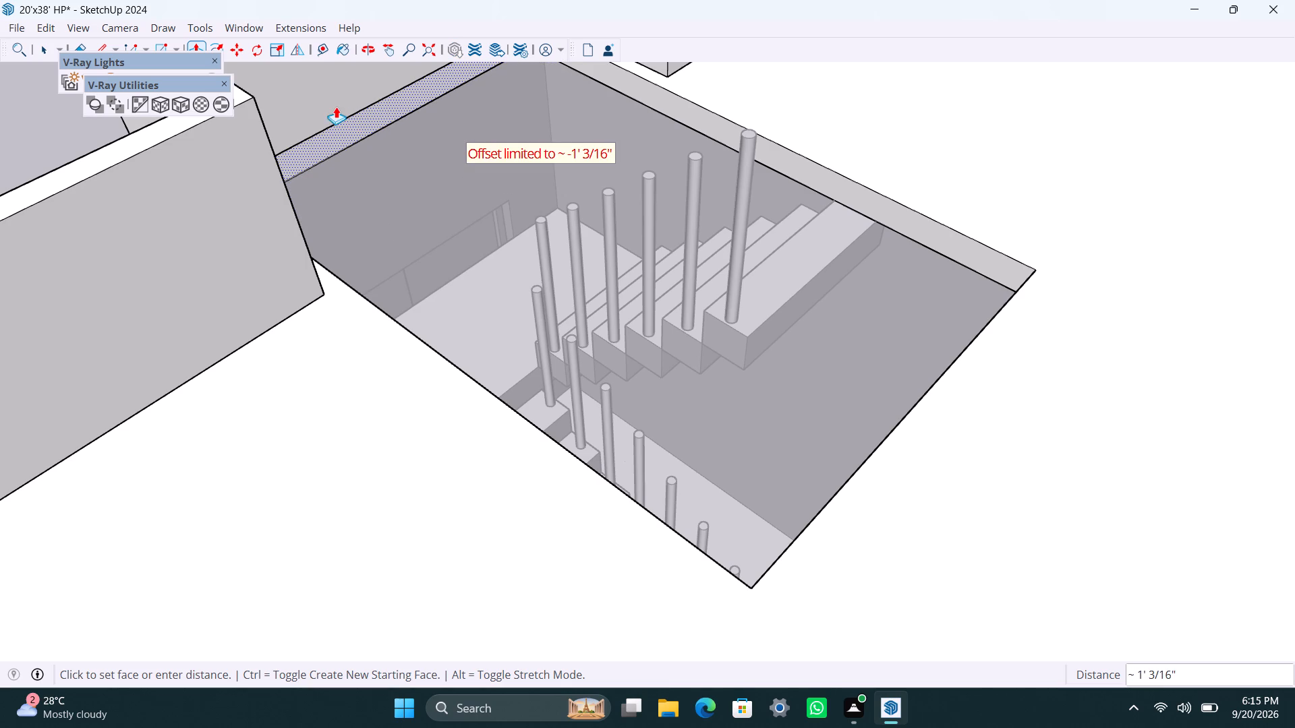
left_click_drag(336, 107, 357, 172)
key("space")
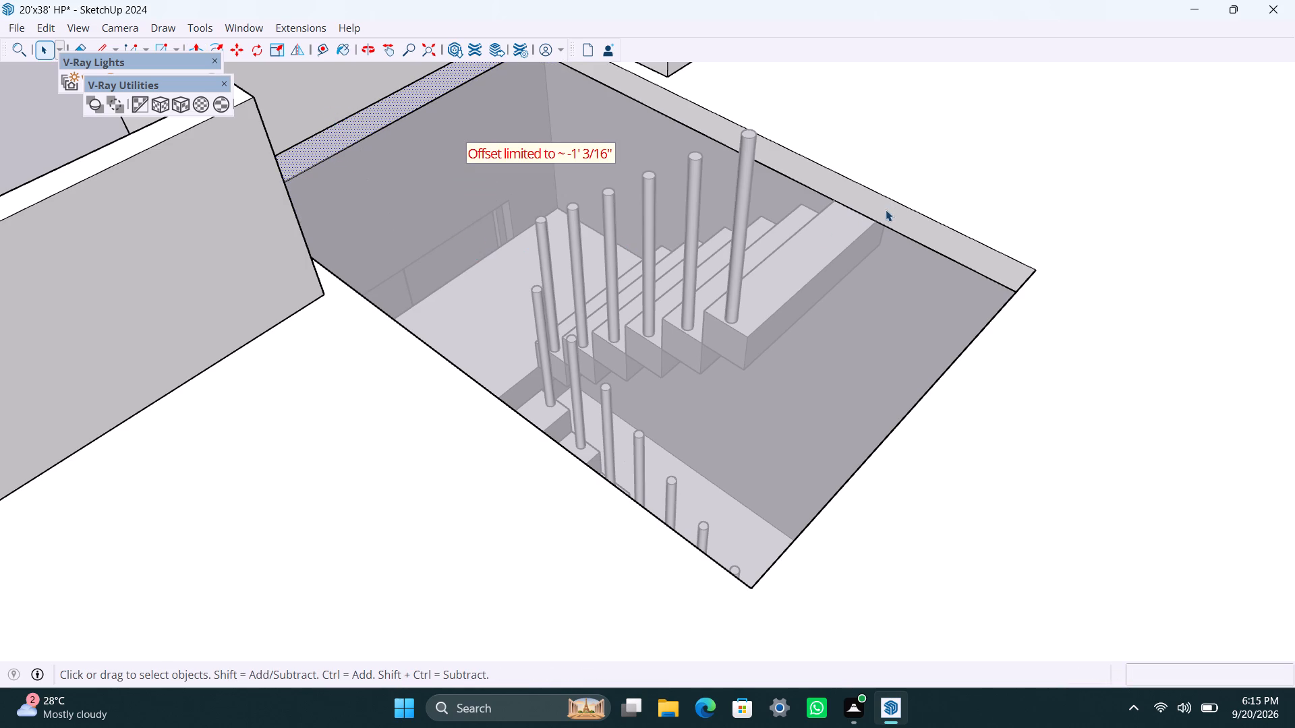
Push the opening's side face beside the second flight outward about 3 5/8" to its limit.
left_click(885, 210)
key("p")
left_click_drag(882, 212, 953, 179)
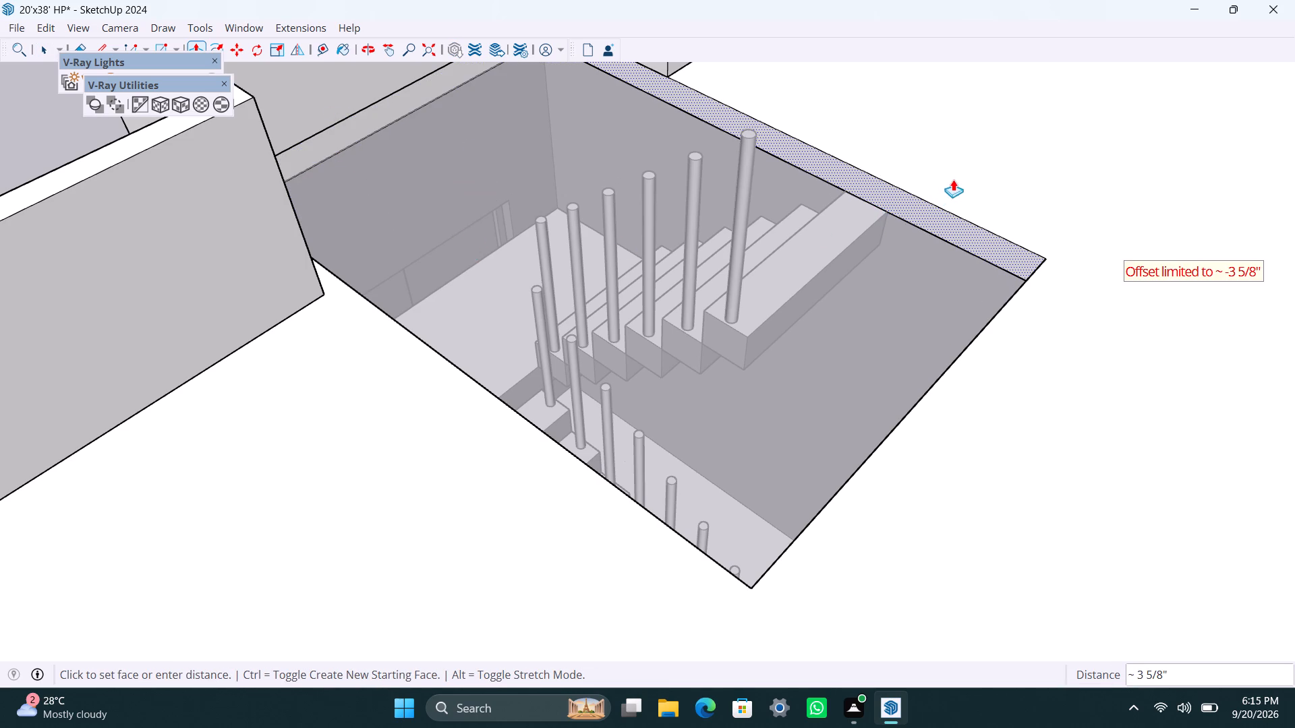
left_click_drag(953, 179, 936, 225)
left_click_drag(938, 224, 956, 250)
key("space")
Push the opening's side face beside the first flight outward about 3 13/16" to its limit.
scroll(871, 319, "down", 4)
middle_click_drag(838, 444, 223, 420)
scroll(537, 287, "up", 1)
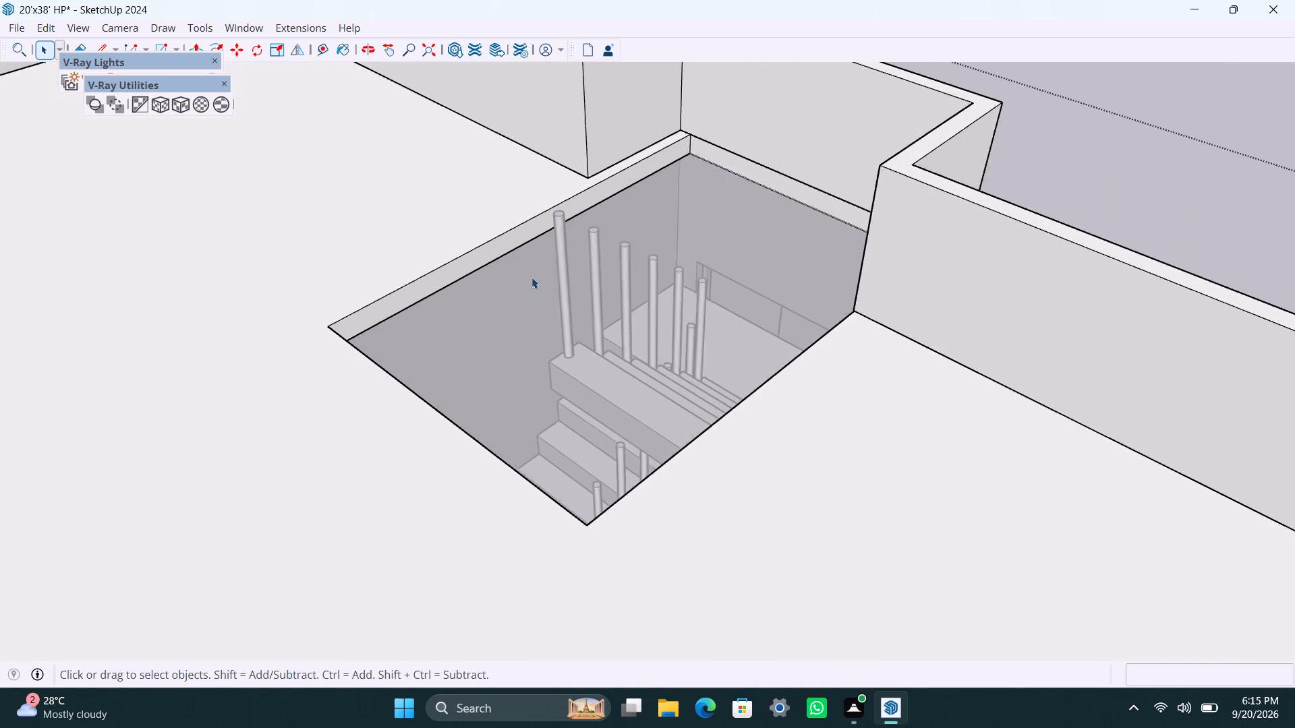
scroll(531, 277, "up", 1)
left_click(488, 243)
key("p")
left_click_drag(488, 243, 459, 291)
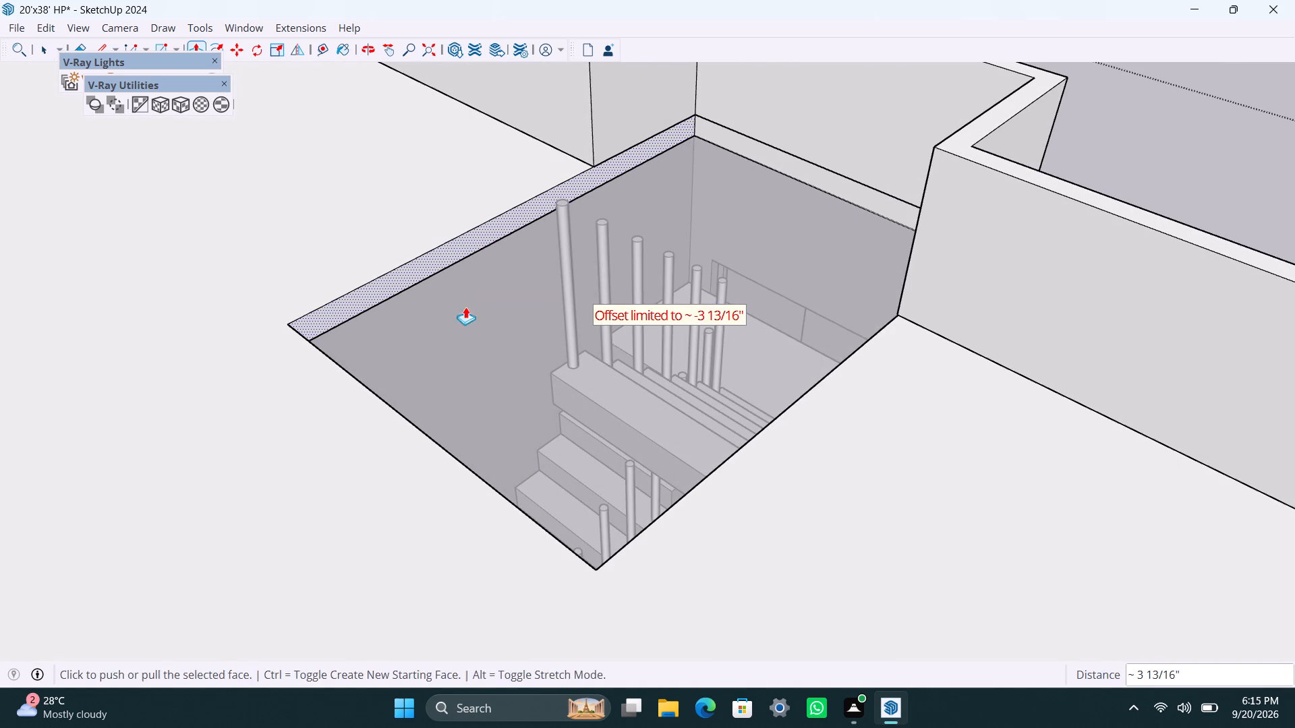
key("space")
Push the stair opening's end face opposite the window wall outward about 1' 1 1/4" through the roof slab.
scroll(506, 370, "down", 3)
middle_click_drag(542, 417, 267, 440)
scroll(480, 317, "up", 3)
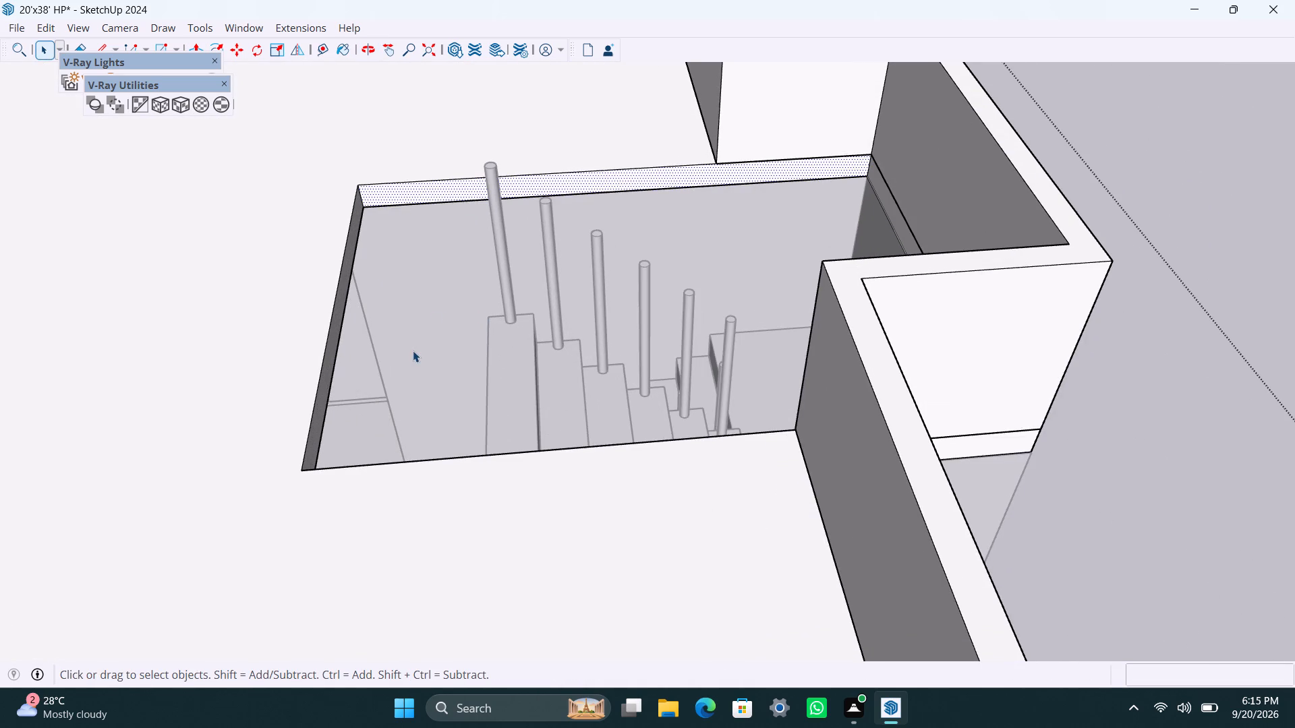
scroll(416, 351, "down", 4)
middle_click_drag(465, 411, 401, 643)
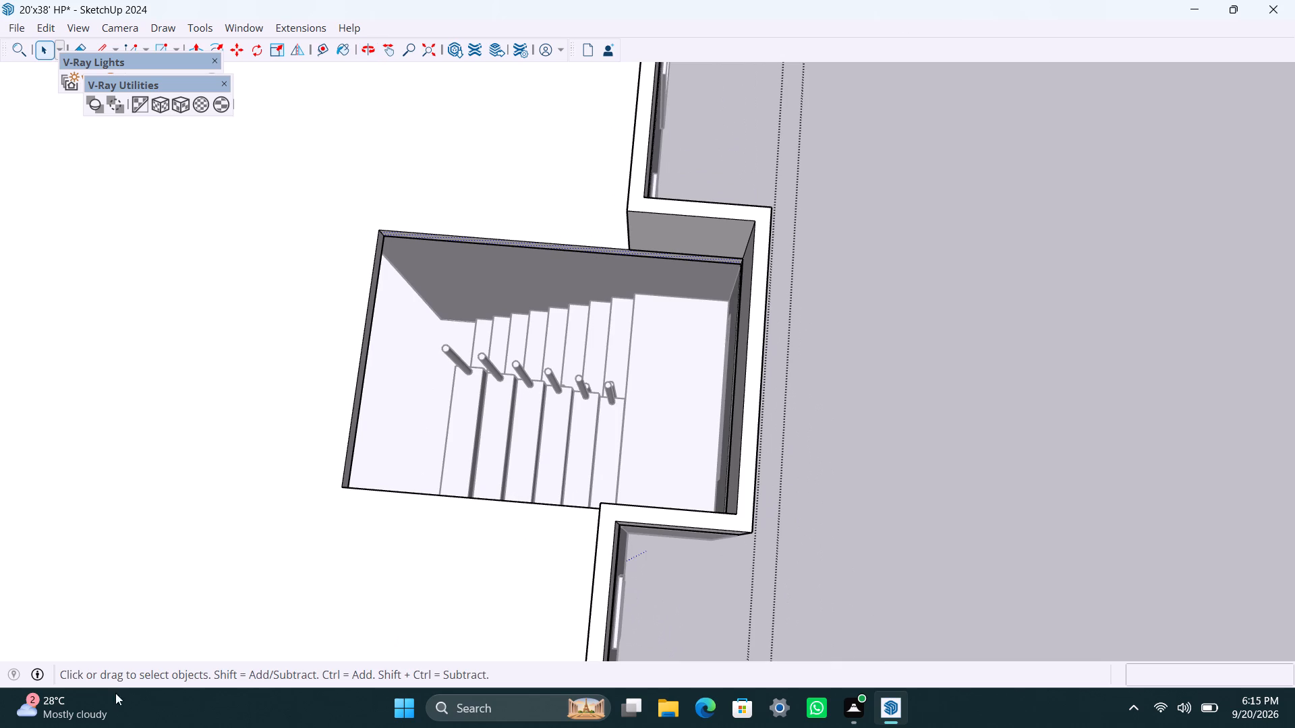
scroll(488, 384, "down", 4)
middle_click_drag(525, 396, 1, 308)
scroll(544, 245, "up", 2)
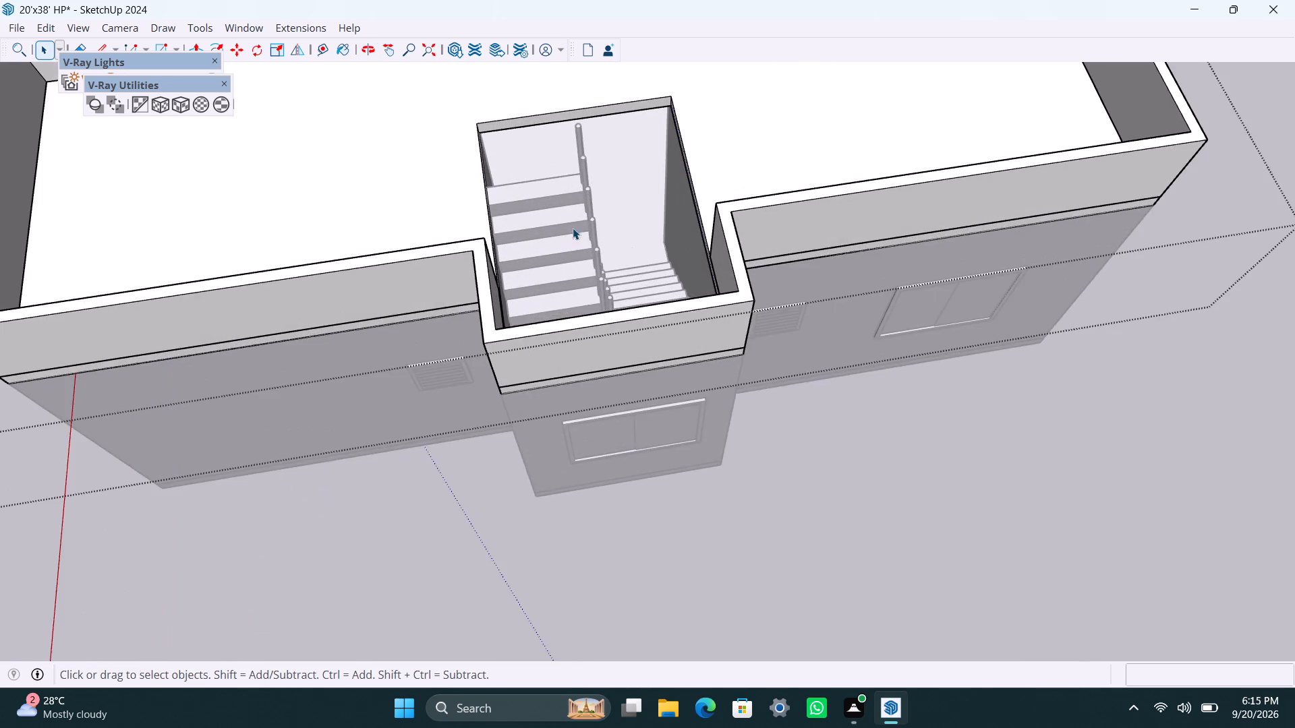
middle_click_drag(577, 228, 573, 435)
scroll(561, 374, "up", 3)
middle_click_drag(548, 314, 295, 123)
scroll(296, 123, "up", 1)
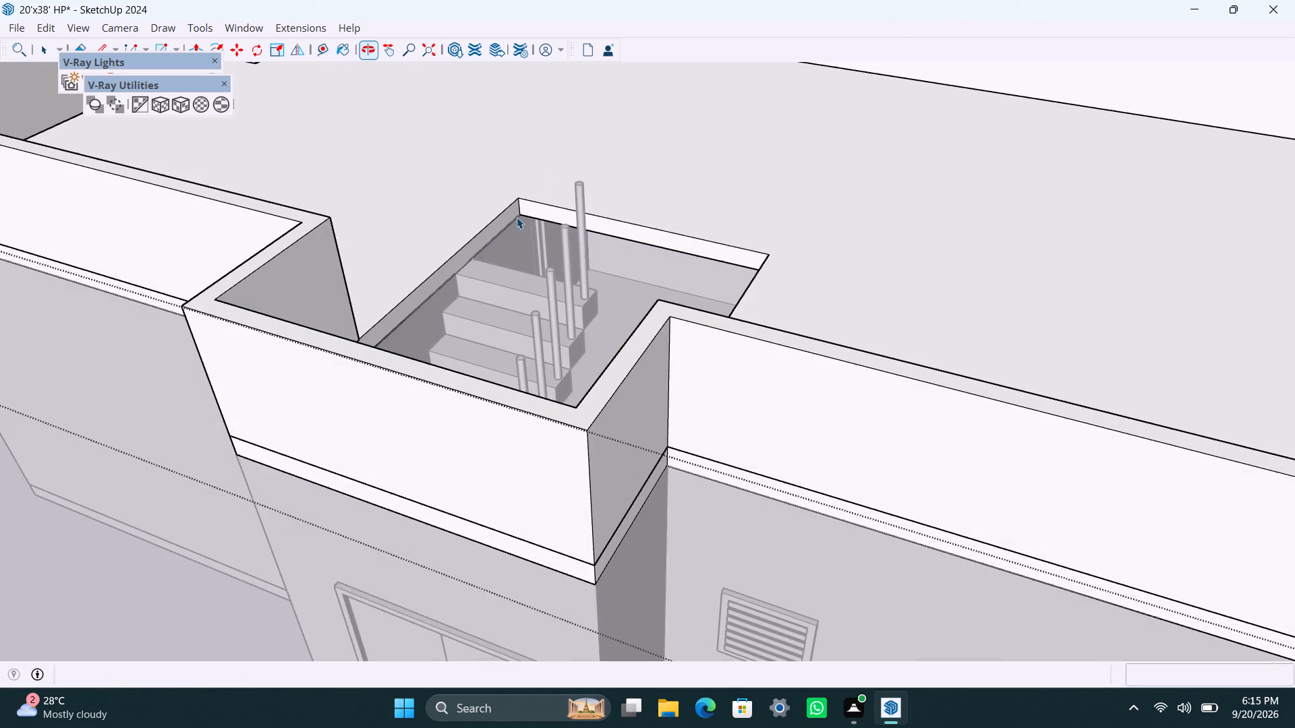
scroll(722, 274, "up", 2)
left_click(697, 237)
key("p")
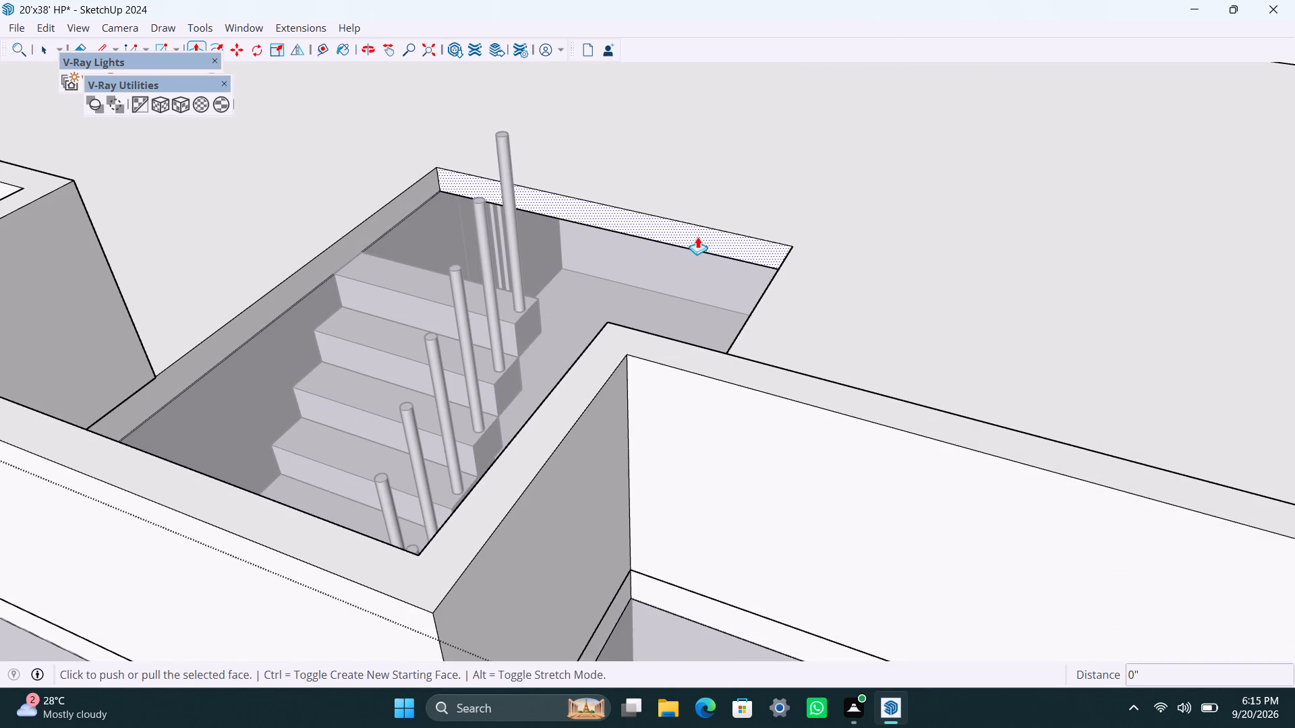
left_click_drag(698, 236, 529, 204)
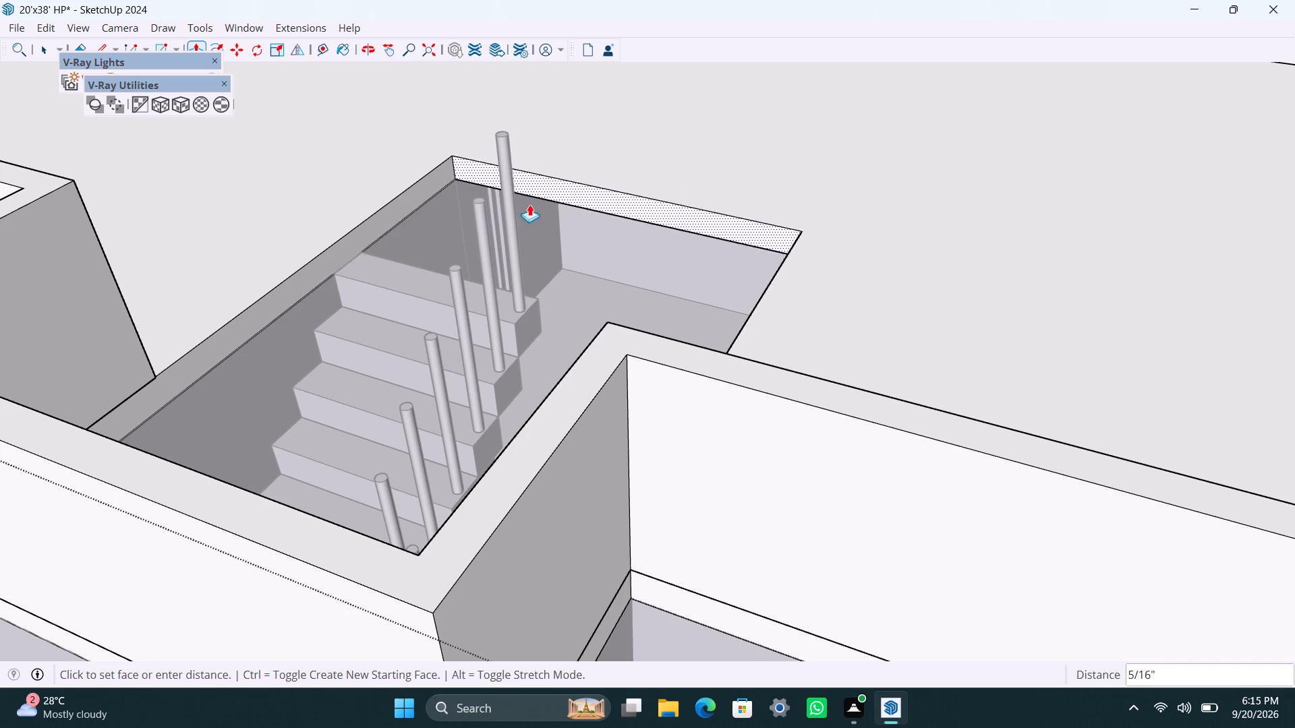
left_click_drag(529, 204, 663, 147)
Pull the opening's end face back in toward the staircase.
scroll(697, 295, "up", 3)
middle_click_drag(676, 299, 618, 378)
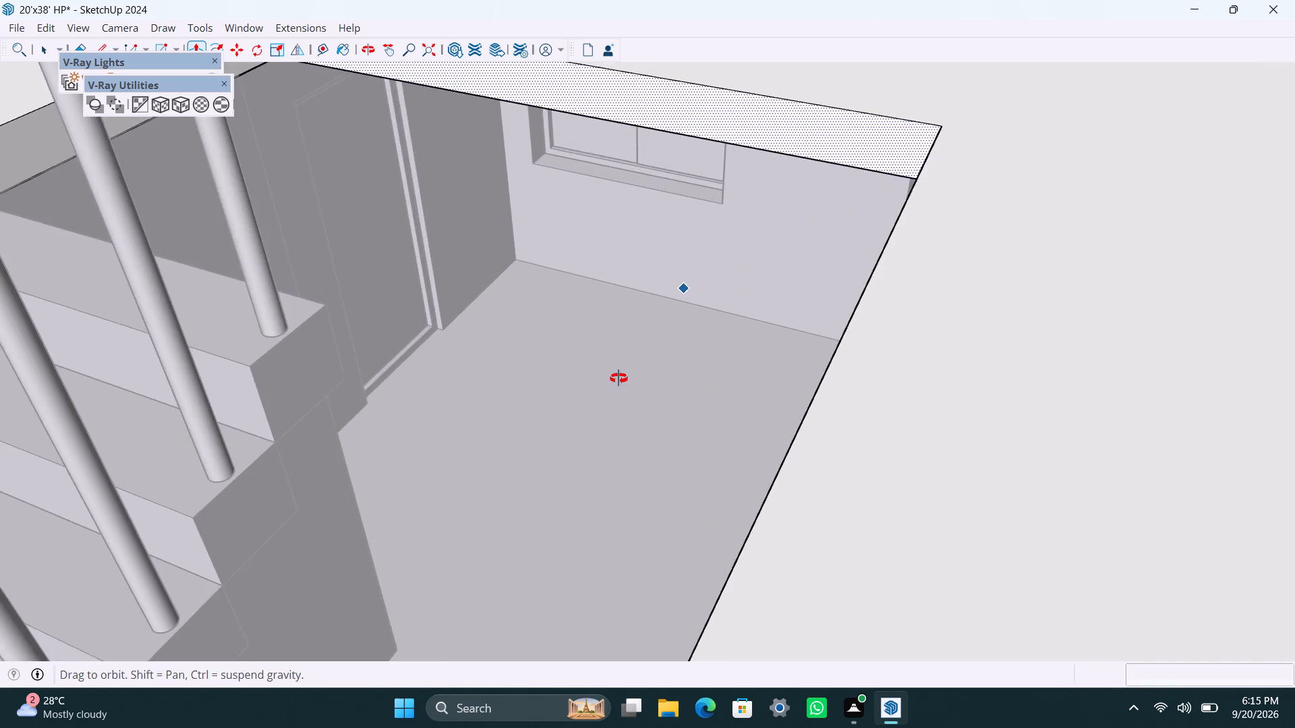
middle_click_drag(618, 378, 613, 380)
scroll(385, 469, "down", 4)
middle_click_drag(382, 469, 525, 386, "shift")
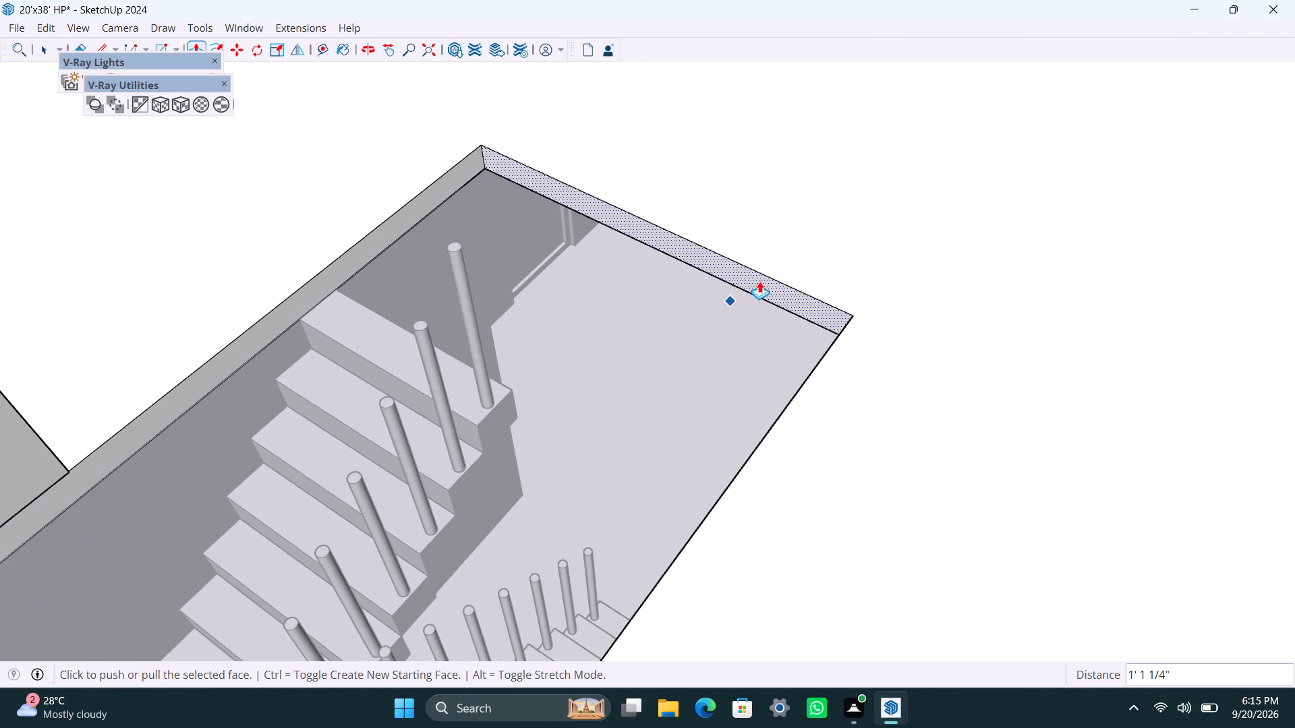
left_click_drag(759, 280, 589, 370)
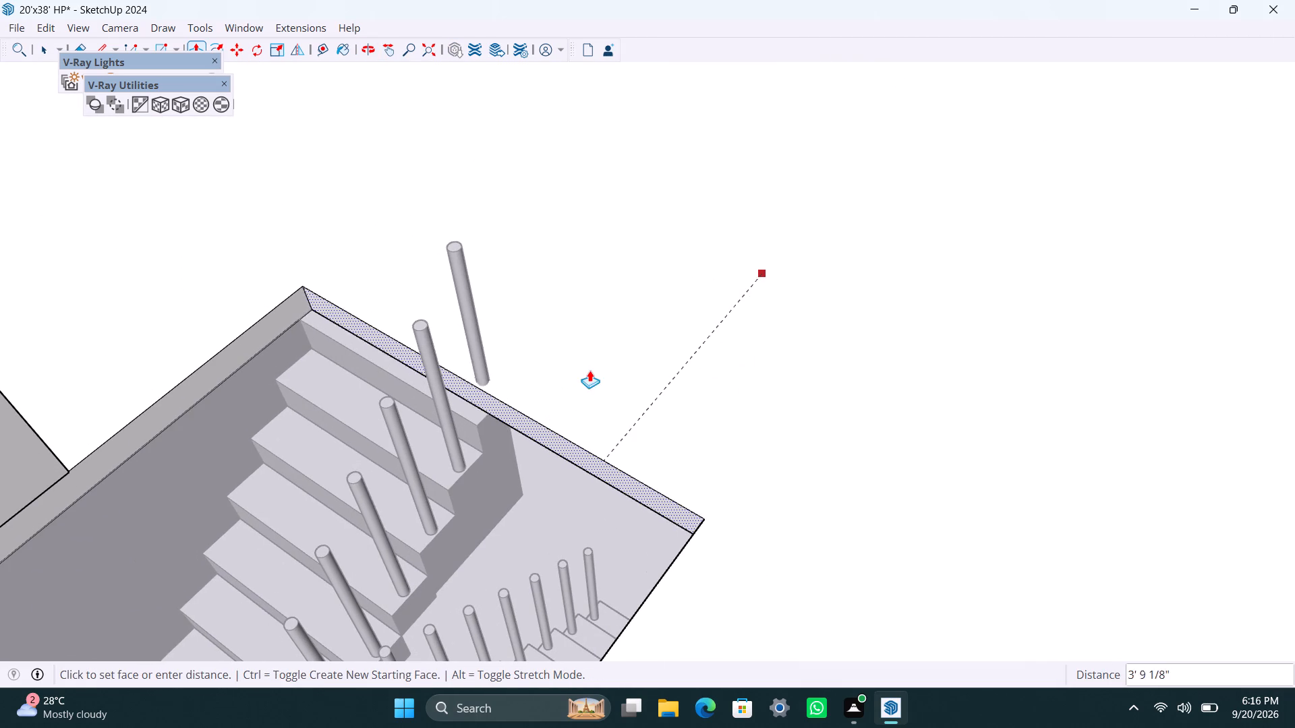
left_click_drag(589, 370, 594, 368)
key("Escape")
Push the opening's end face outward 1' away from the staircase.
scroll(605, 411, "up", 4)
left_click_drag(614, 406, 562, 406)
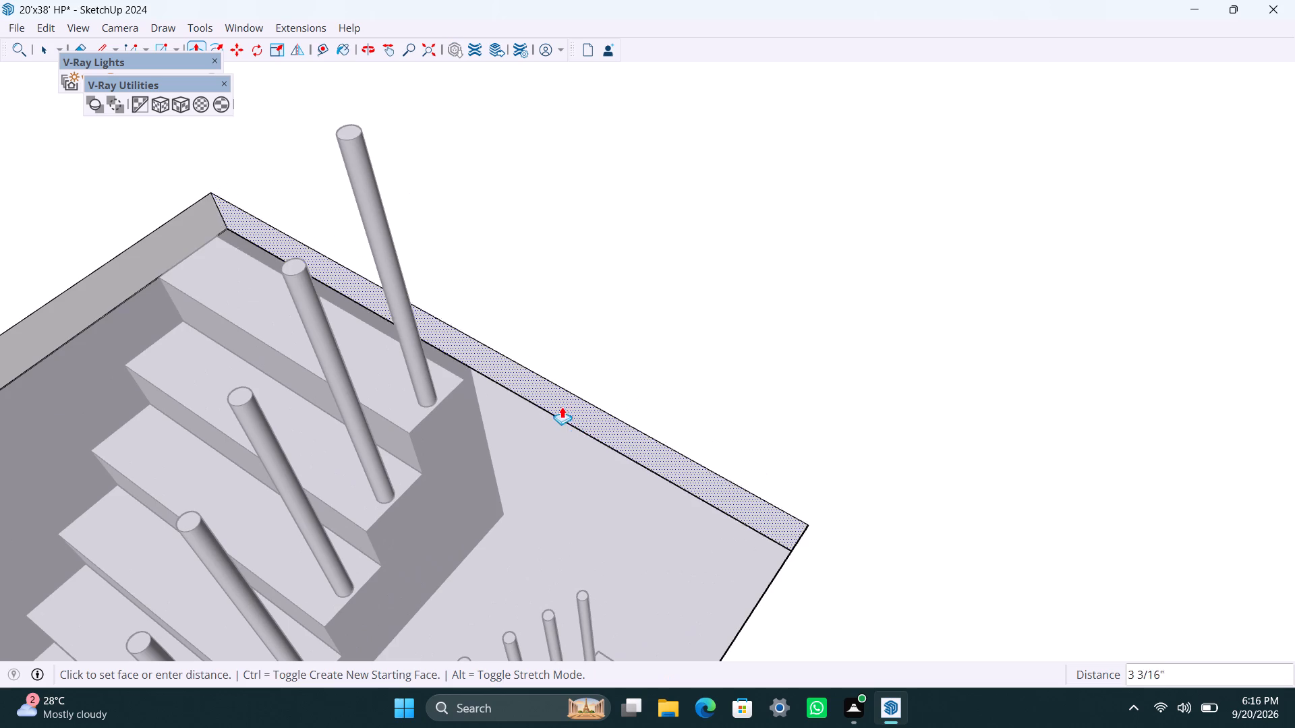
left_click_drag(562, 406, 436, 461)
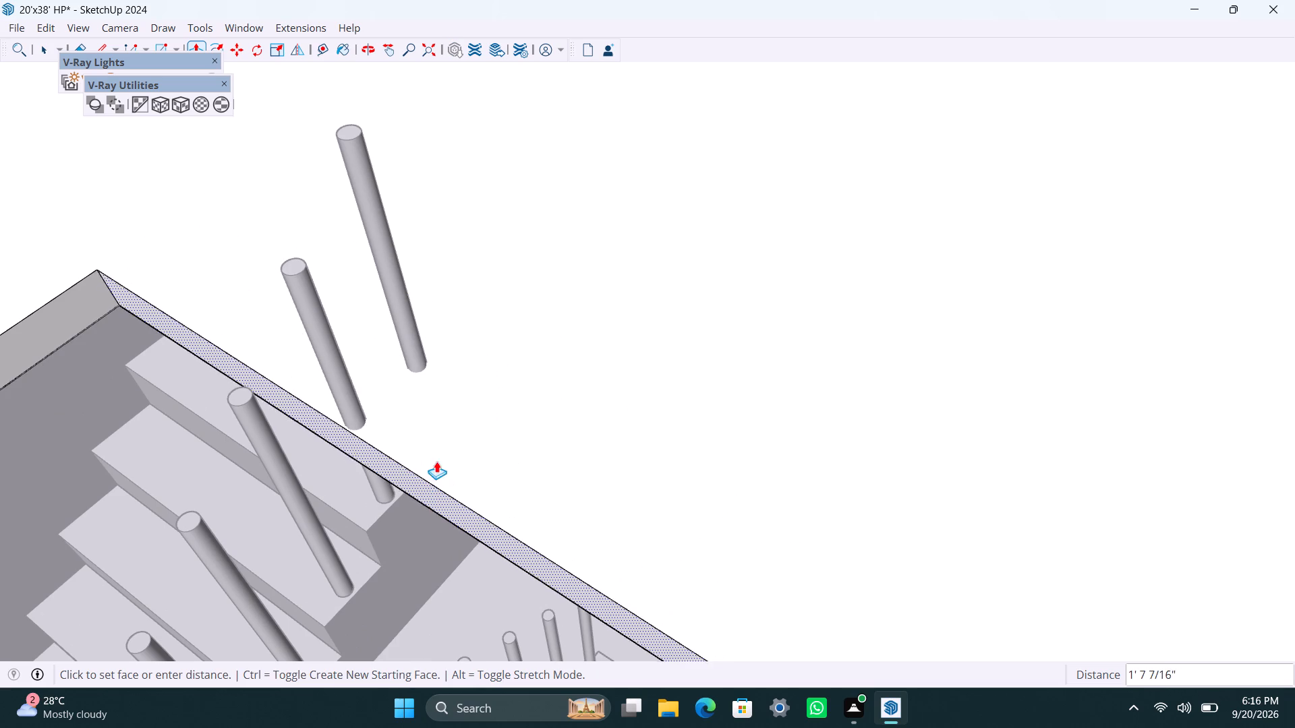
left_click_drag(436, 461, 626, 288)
Pull the opening's end face in about 2' 2" over the second flight's top step and close the slab for editing.
scroll(536, 436, "up", 3)
middle_click_drag(445, 450, 424, 402)
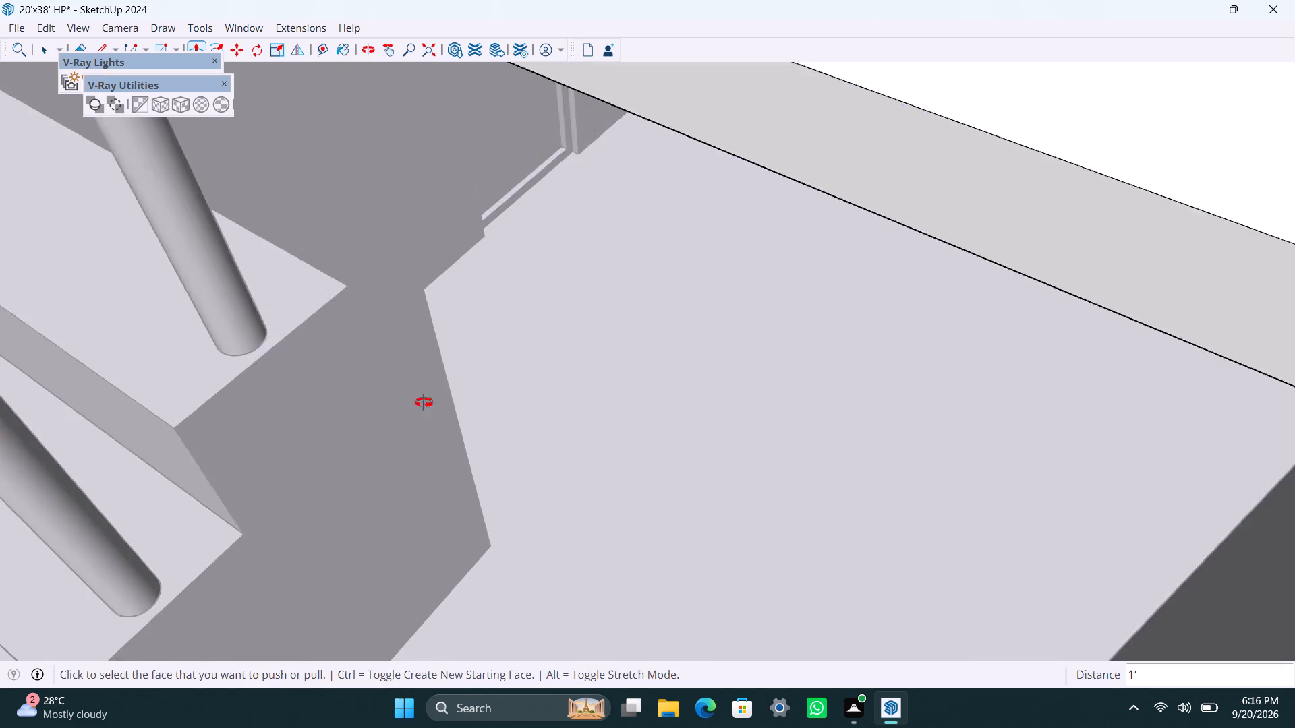
middle_click_drag(424, 402, 403, 335)
left_click_drag(925, 120, 699, 94)
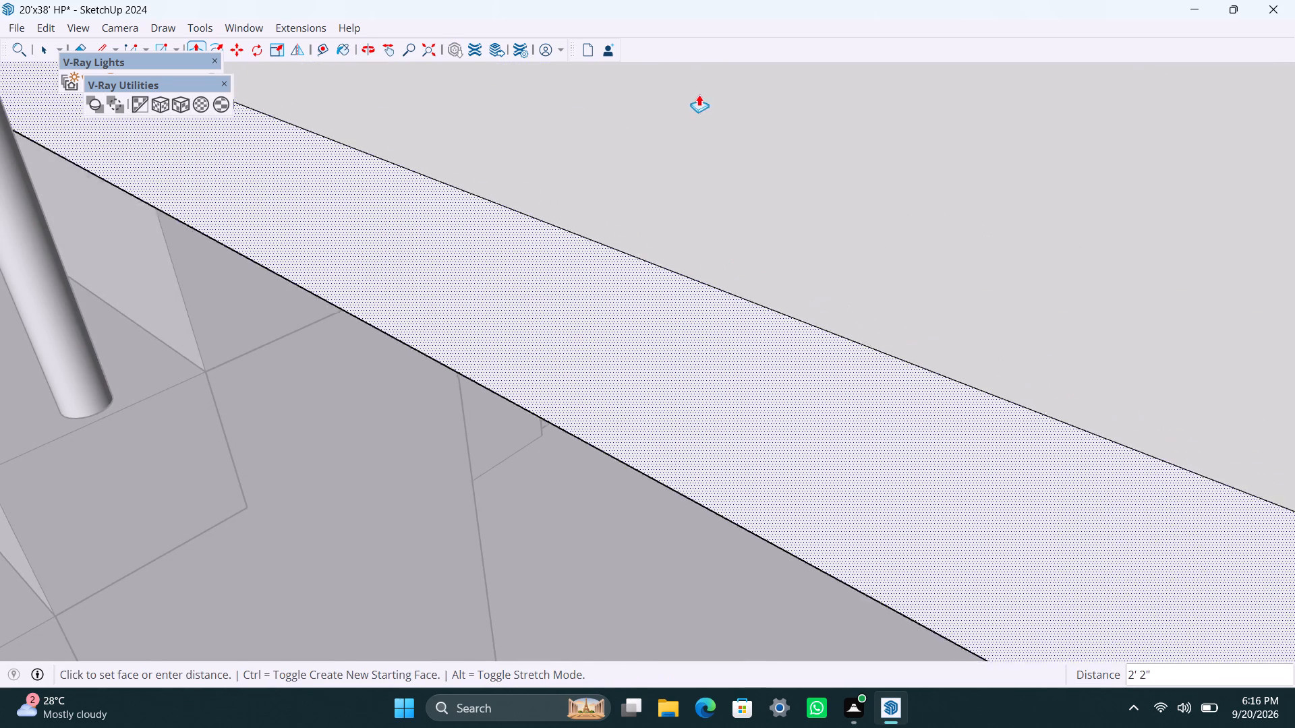
left_click_drag(699, 94, 599, 195)
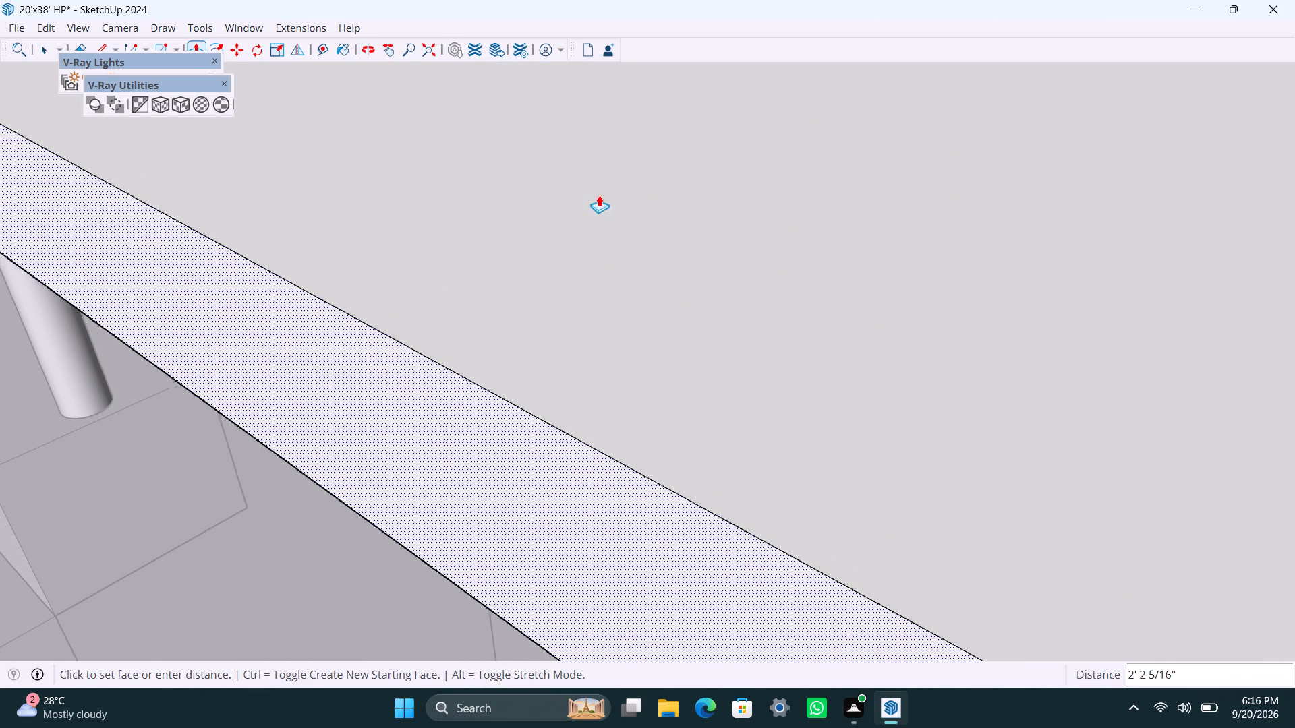
left_click_drag(599, 195, 665, 164)
key("space")
scroll(546, 373, "down", 10)
left_click(116, 547)
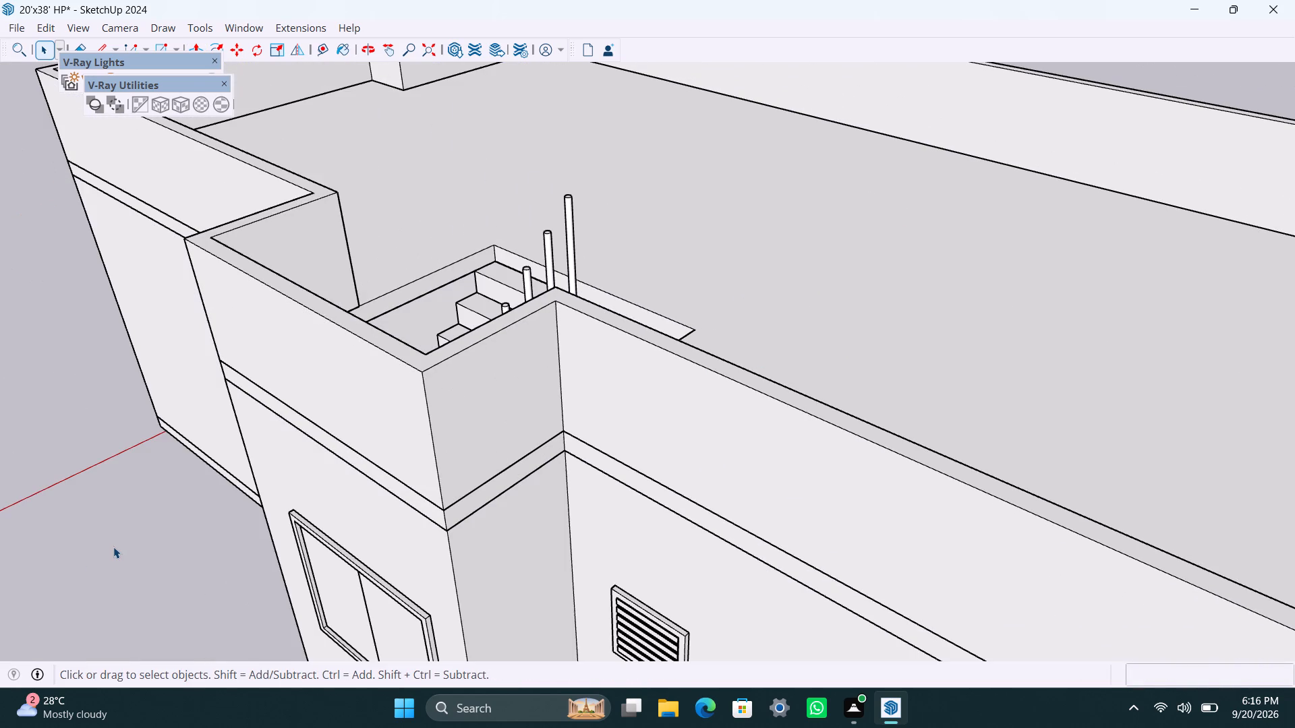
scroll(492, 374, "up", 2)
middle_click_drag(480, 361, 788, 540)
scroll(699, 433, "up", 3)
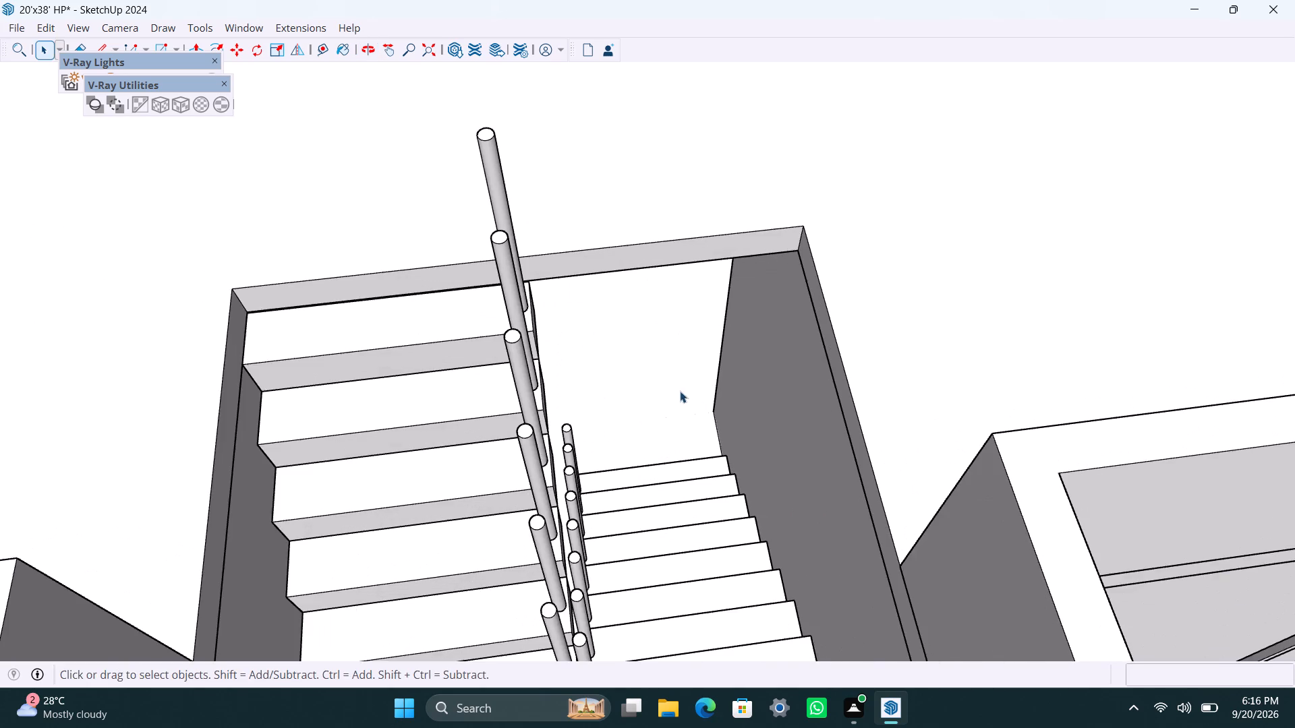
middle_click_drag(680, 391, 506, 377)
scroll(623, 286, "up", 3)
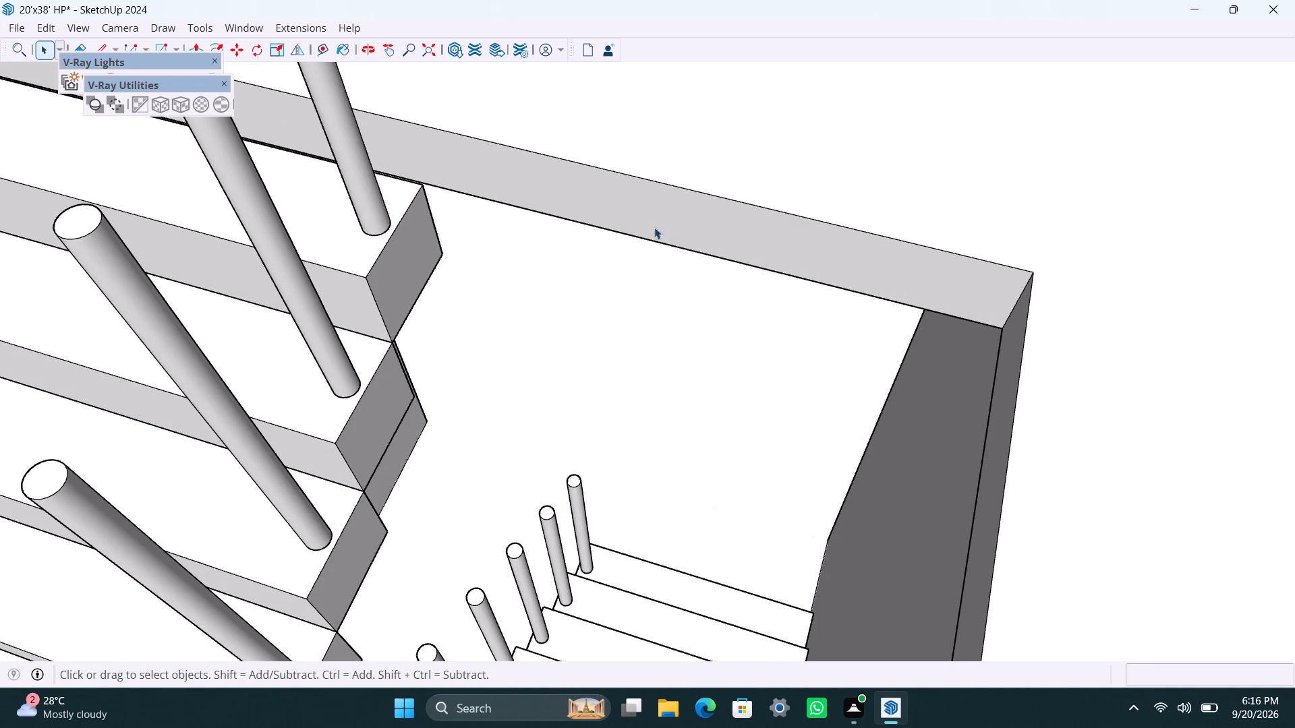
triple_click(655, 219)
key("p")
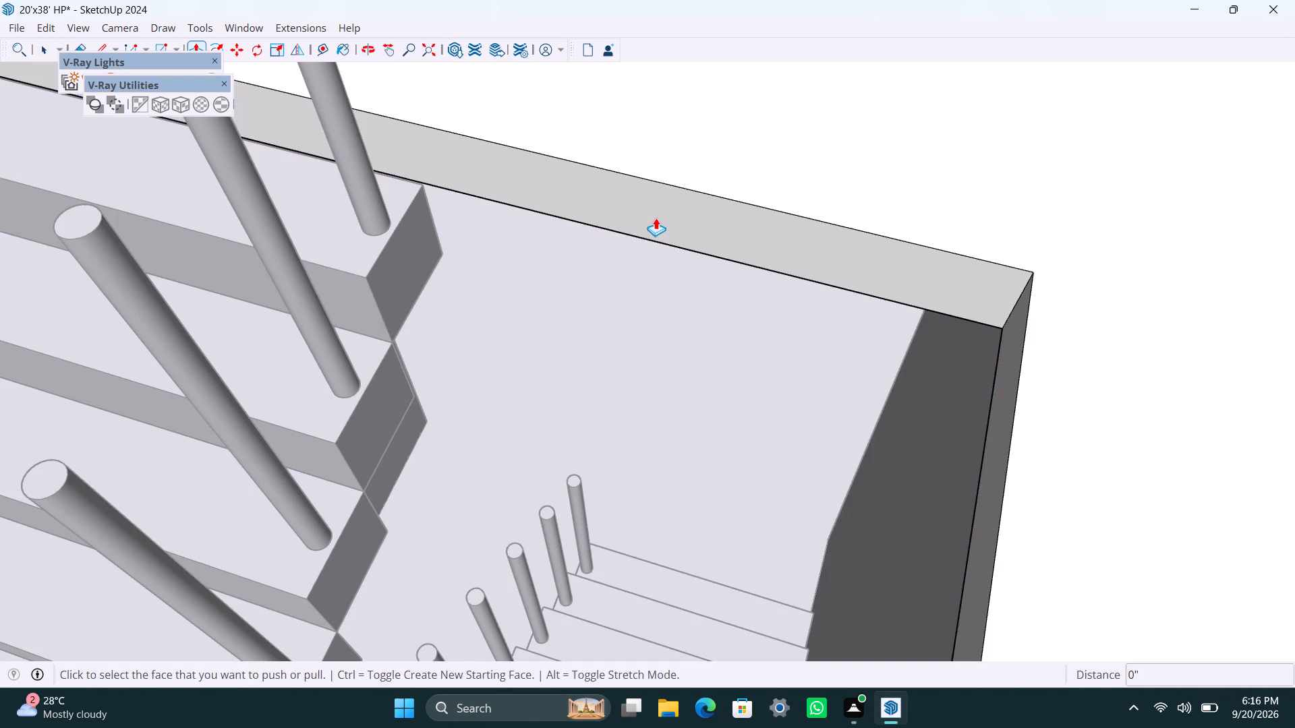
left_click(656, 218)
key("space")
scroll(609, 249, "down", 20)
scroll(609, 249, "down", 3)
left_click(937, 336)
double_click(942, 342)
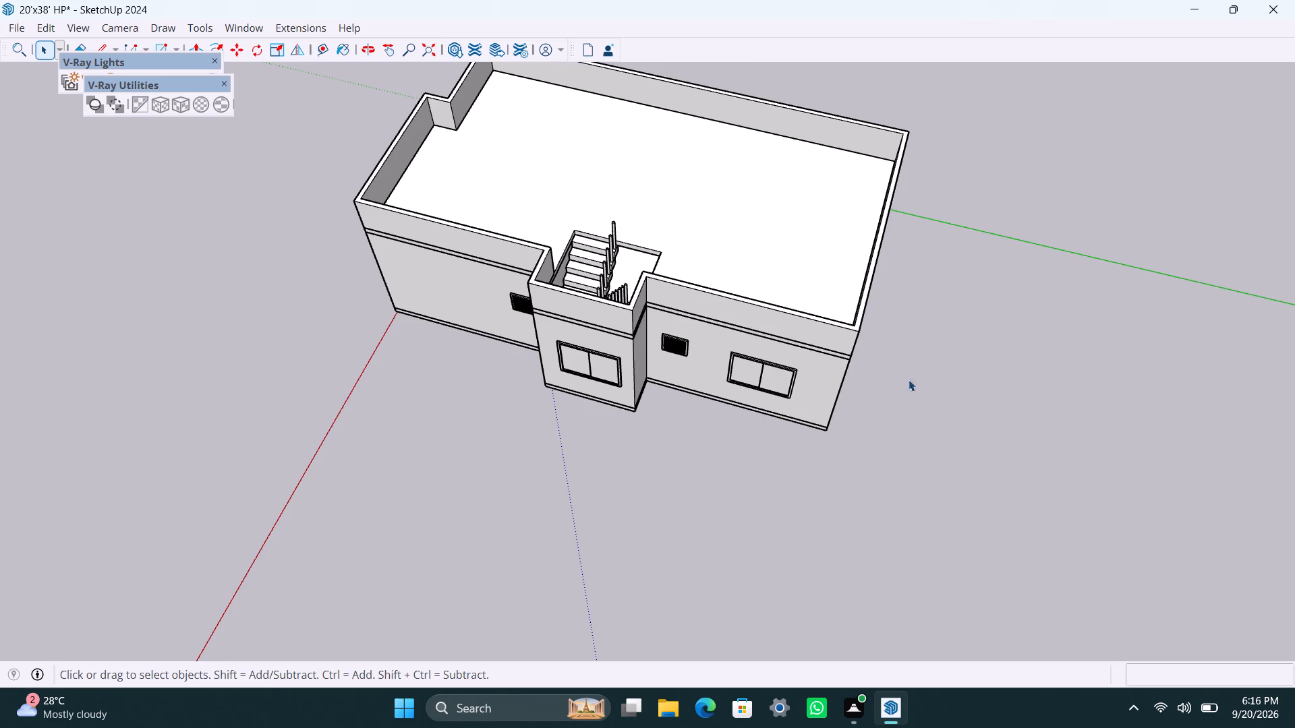
Save the model.
scroll(942, 404, "up", 3)
middle_click_drag(983, 437, 0, 315)
scroll(461, 330, "down", 3)
middle_click_drag(624, 414, 343, 427)
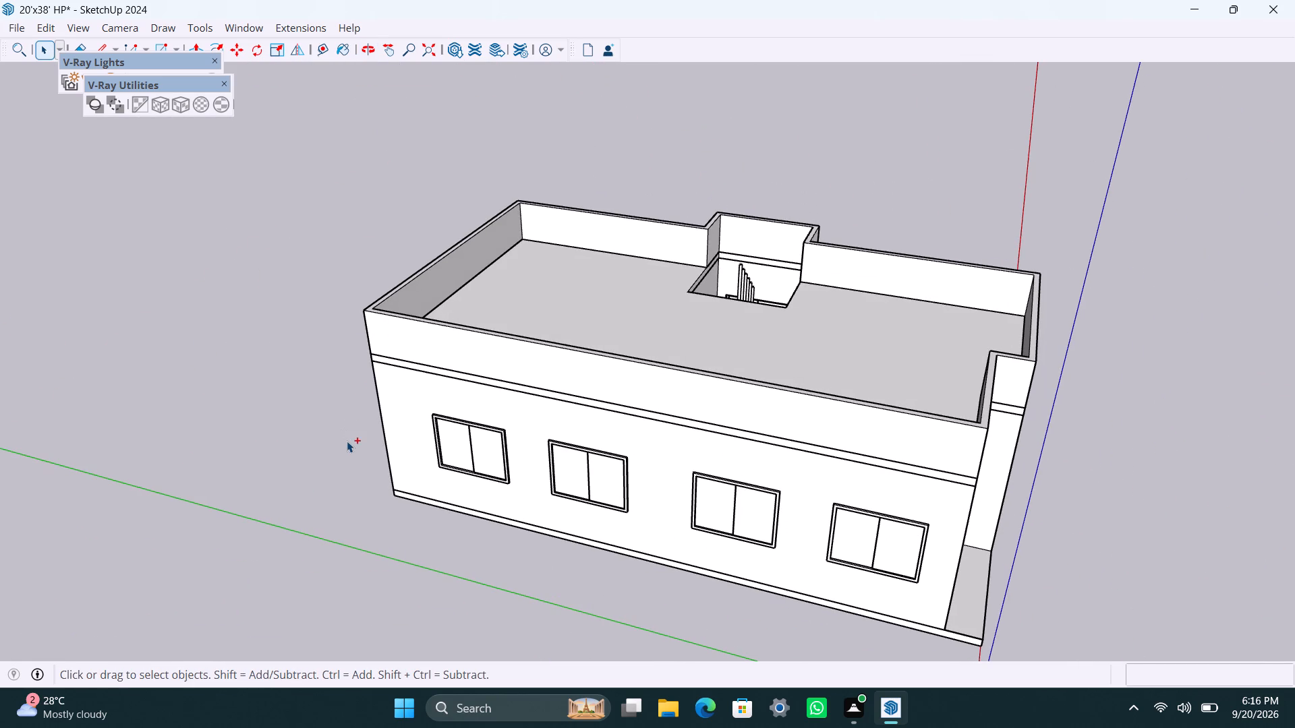
key("ctrl+s")
Open the parapet for editing and copy its vertical corner edge beside the first flight 4.5" along the inner face.
scroll(635, 359, "up", 3)
middle_click_drag(658, 346, 730, 502)
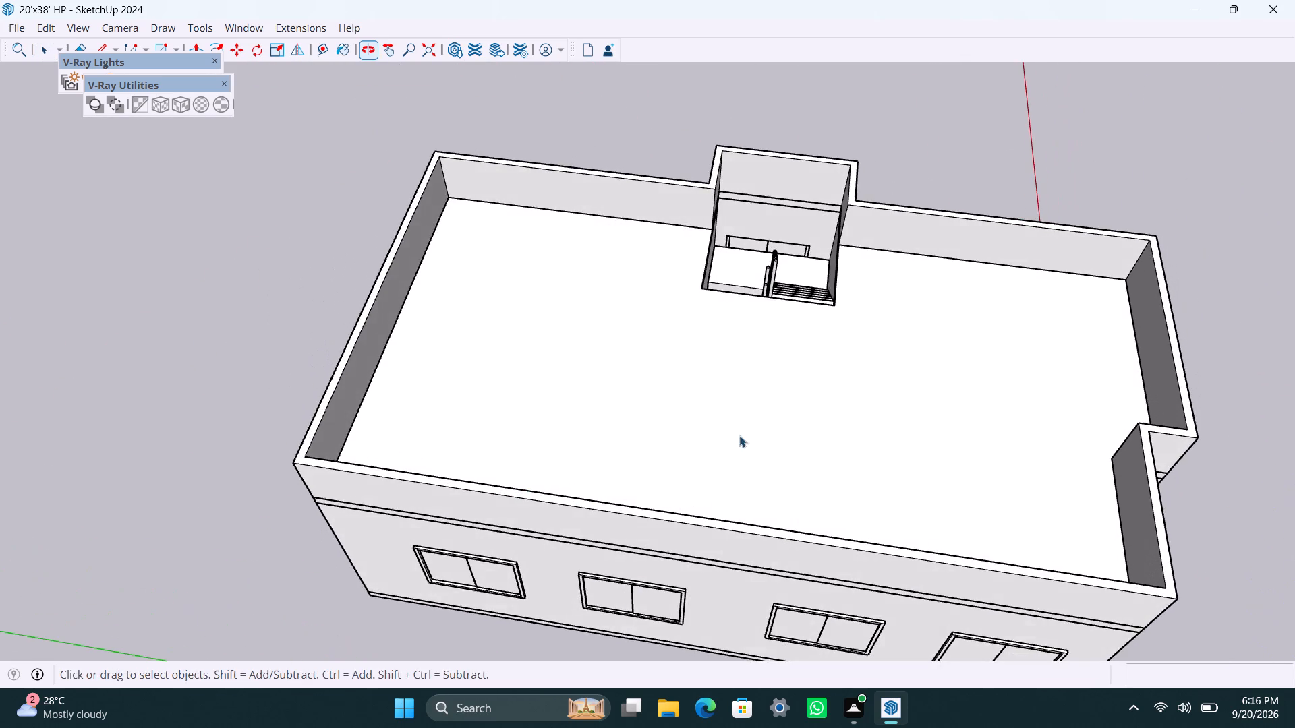
scroll(752, 384, "up", 3)
middle_click_drag(695, 380, 709, 500, "shift")
scroll(691, 453, "up", 3)
middle_click_drag(684, 371, 691, 389)
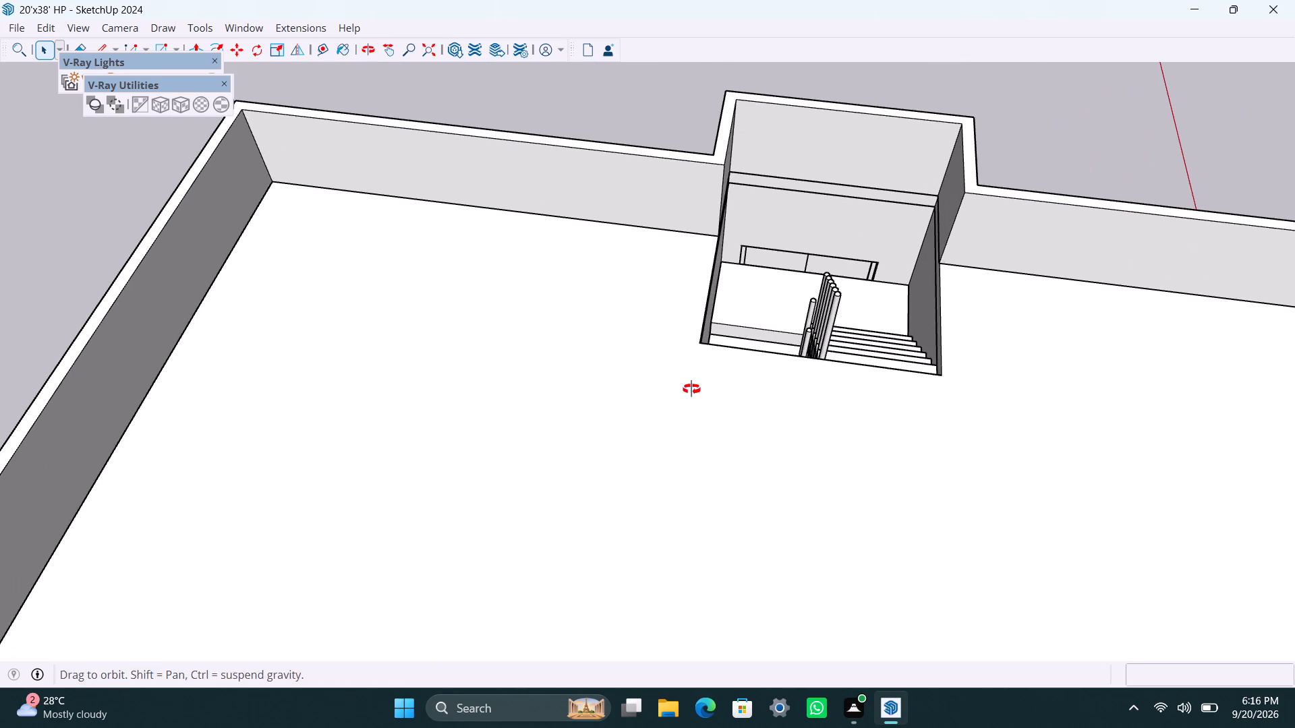
middle_click_drag(691, 389, 710, 411)
scroll(695, 295, "up", 2)
double_click(722, 191)
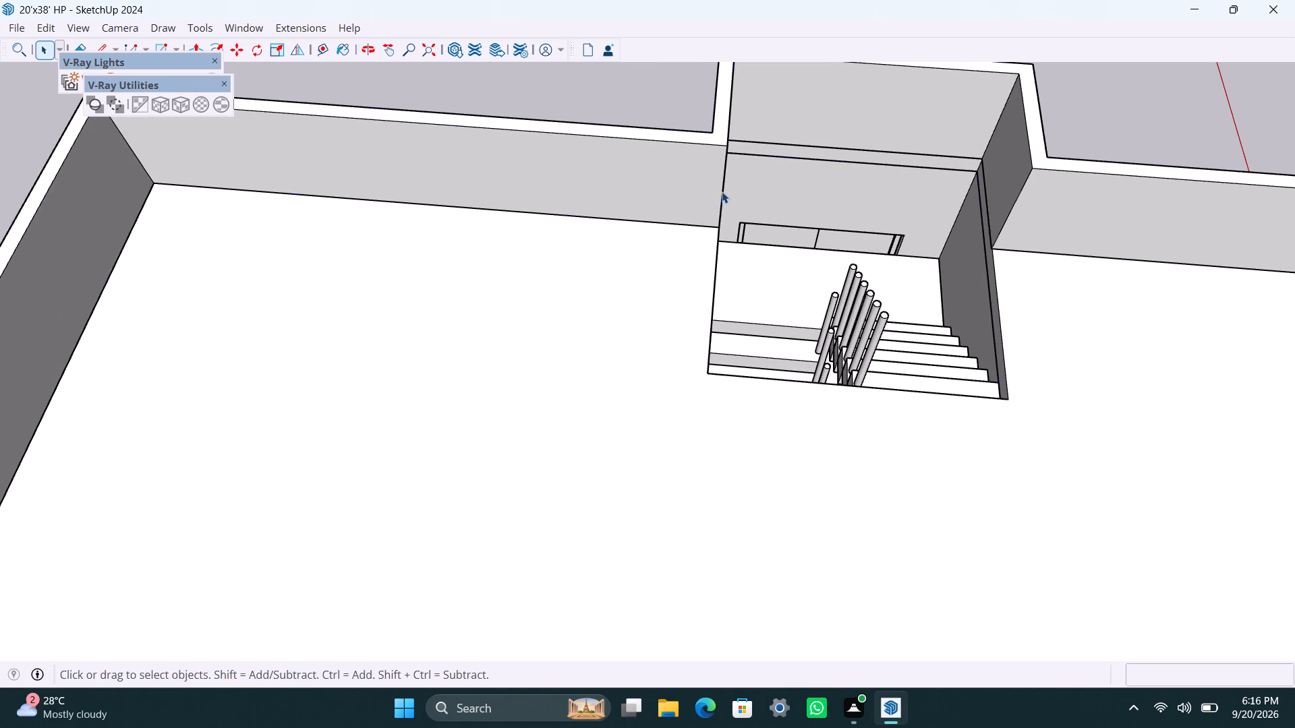
left_click(715, 191)
double_click(715, 189)
left_click(715, 188)
scroll(715, 187, "up", 3)
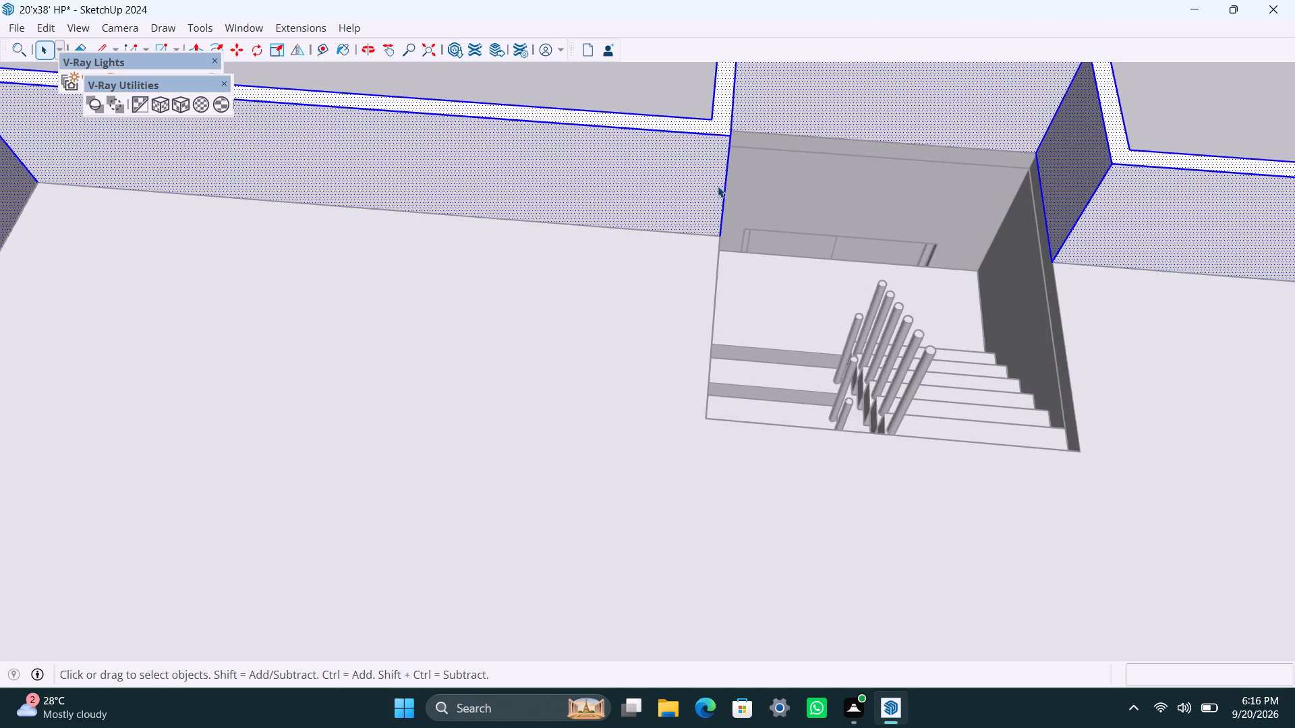
left_click(727, 177)
key("m")
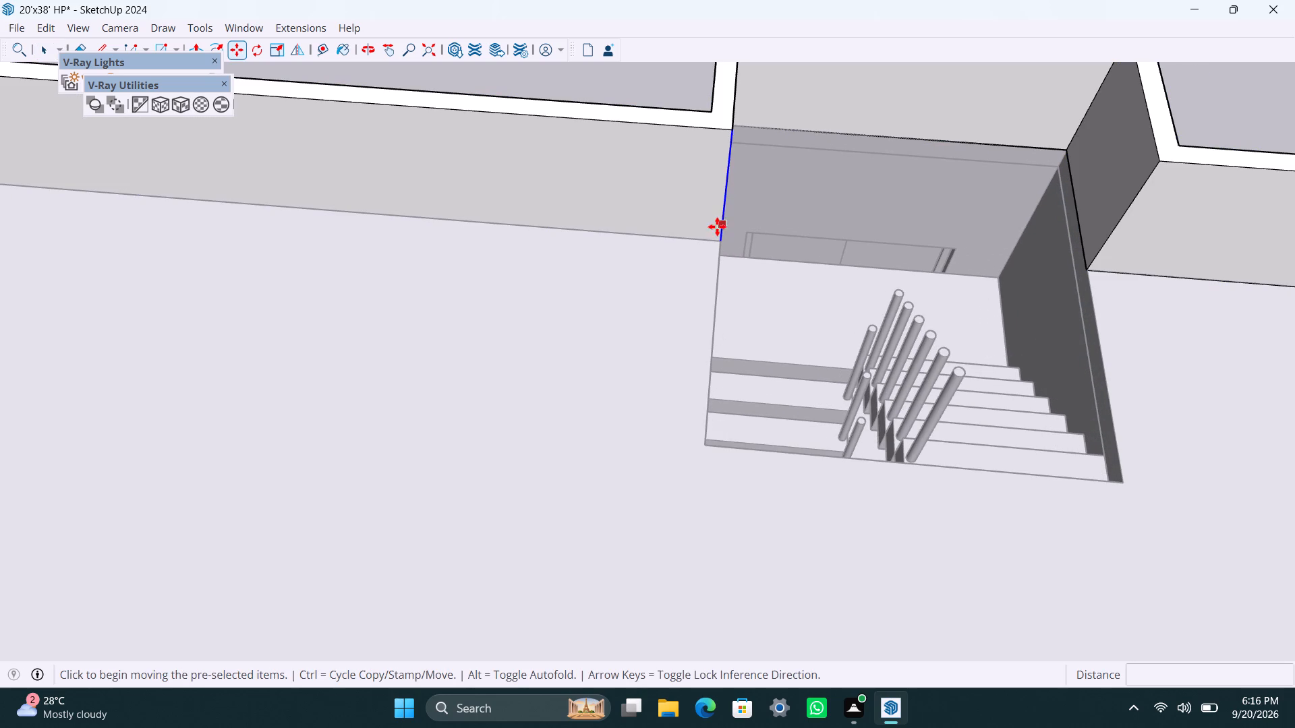
left_click(719, 239)
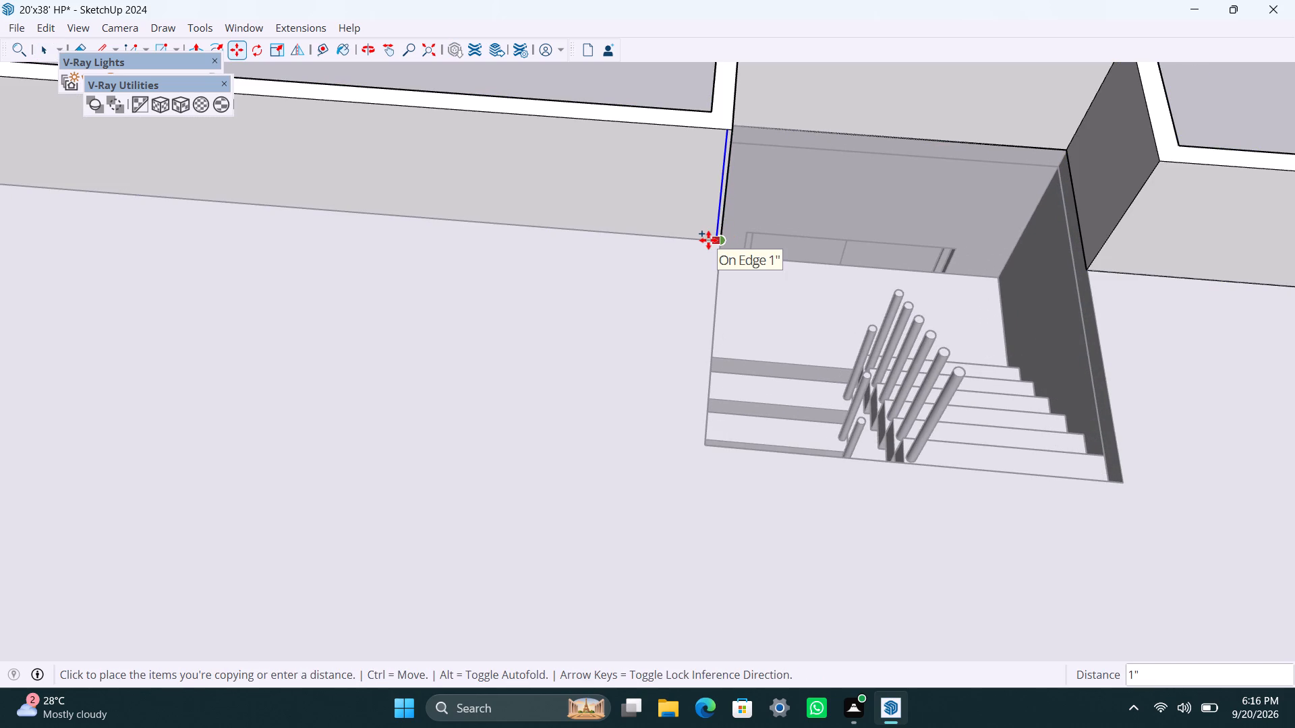
type("4.5\"")
key("Return")
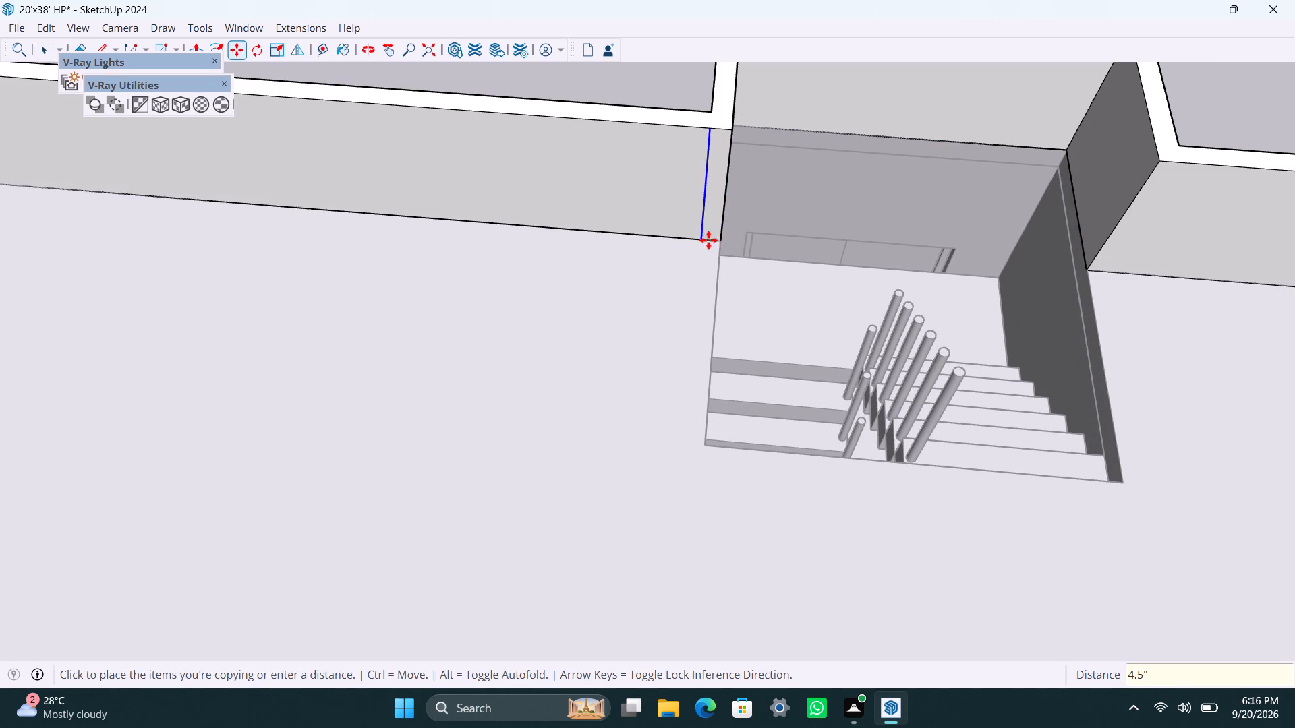
Push/Pull the 4.5" strip beside the first flight along the opening as far as its end edge.
key("space")
left_click(714, 165)
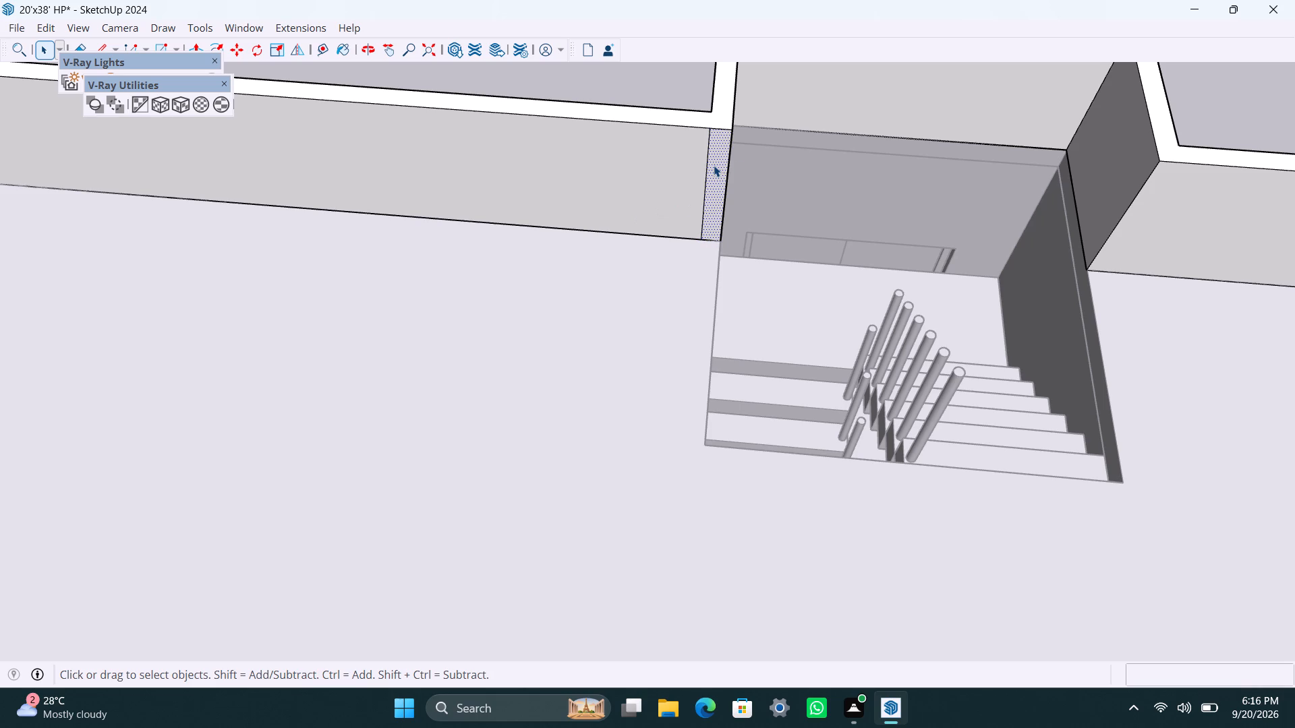
key("p")
left_click_drag(713, 164, 745, 444)
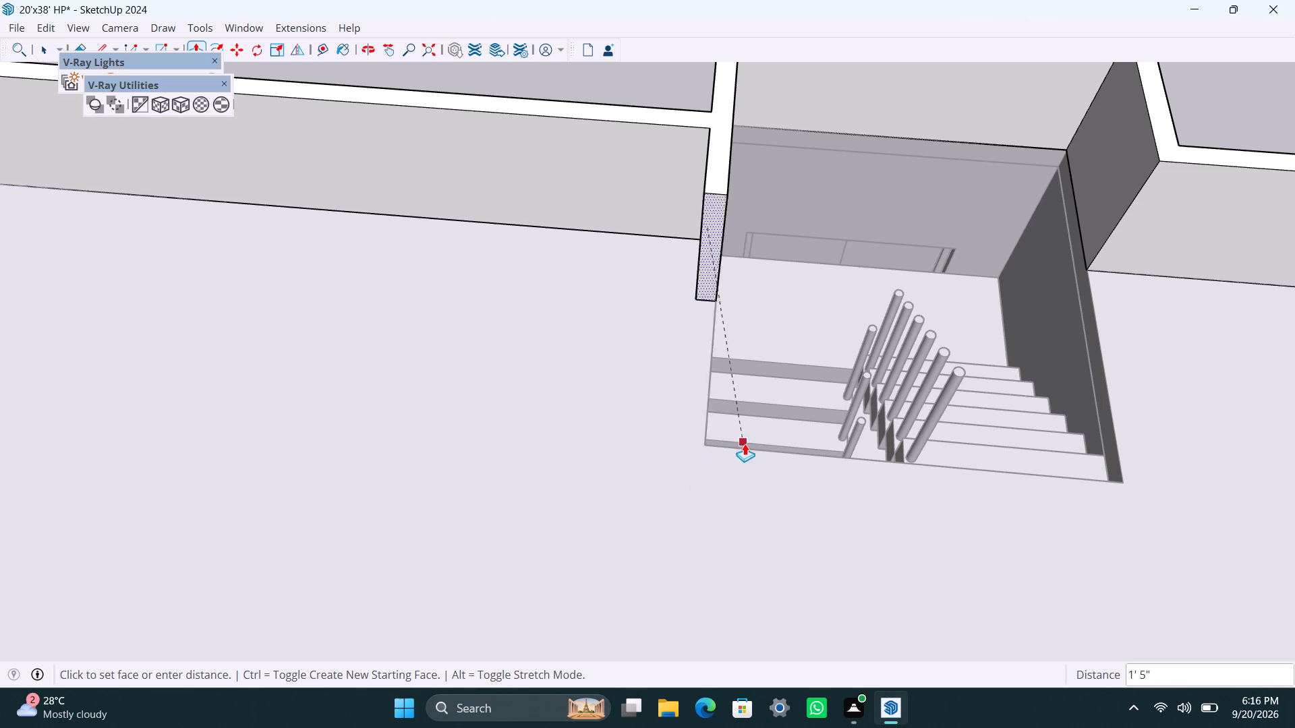
left_click_drag(745, 444, 745, 444)
key("space")
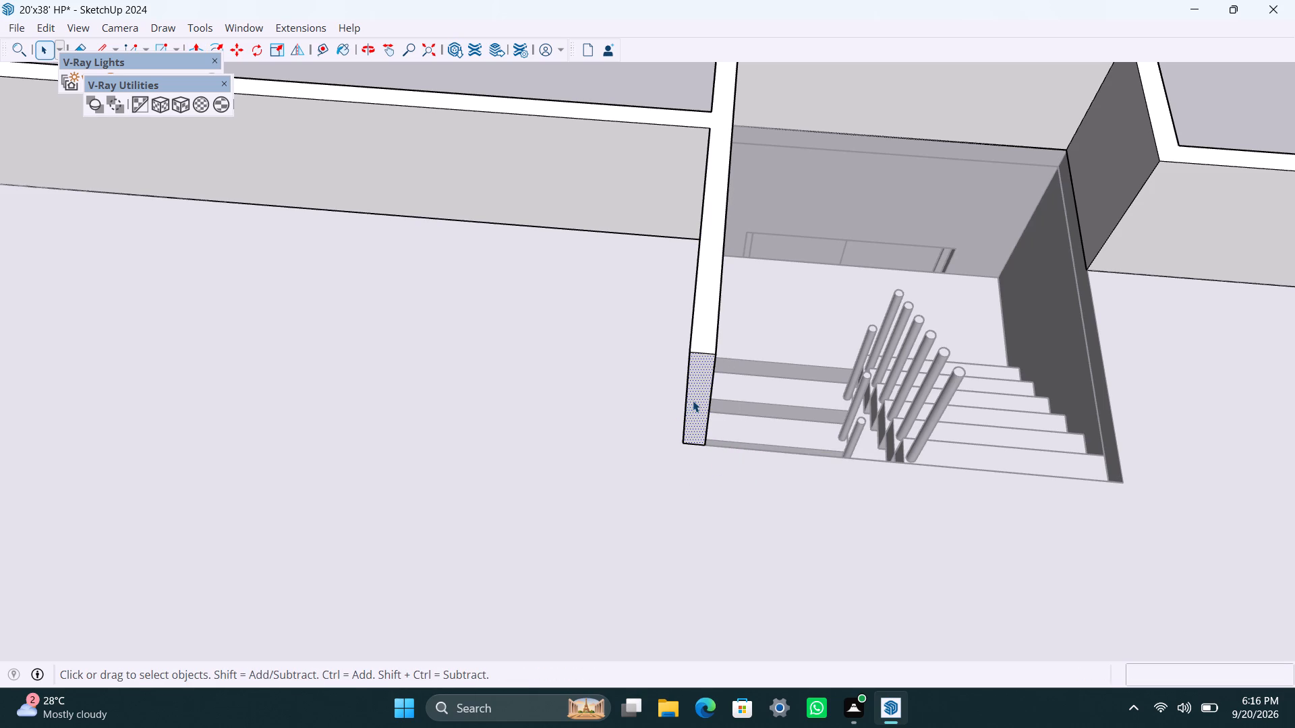
Extend the end face of the new parapet wall beside the first flight another 4.5".
key("p")
left_click_drag(693, 400, 691, 408)
type("4.5\"")
key("Return")
key("space")
Copy the parapet's vertical corner edge beside the second flight 4.5" along the inner face, away from the opening.
scroll(1099, 357, "down", 3)
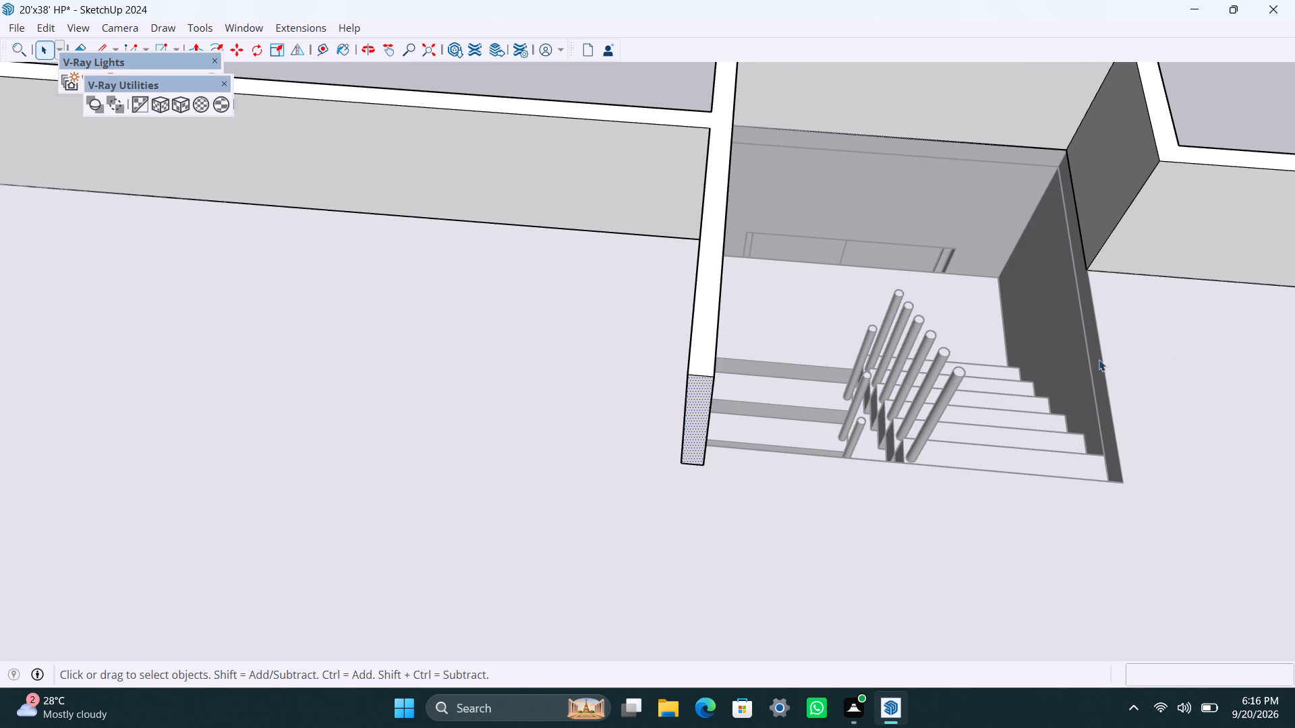
scroll(1099, 359, "down", 1)
middle_click_drag(1180, 420, 809, 412, "shift")
scroll(751, 306, "up", 5)
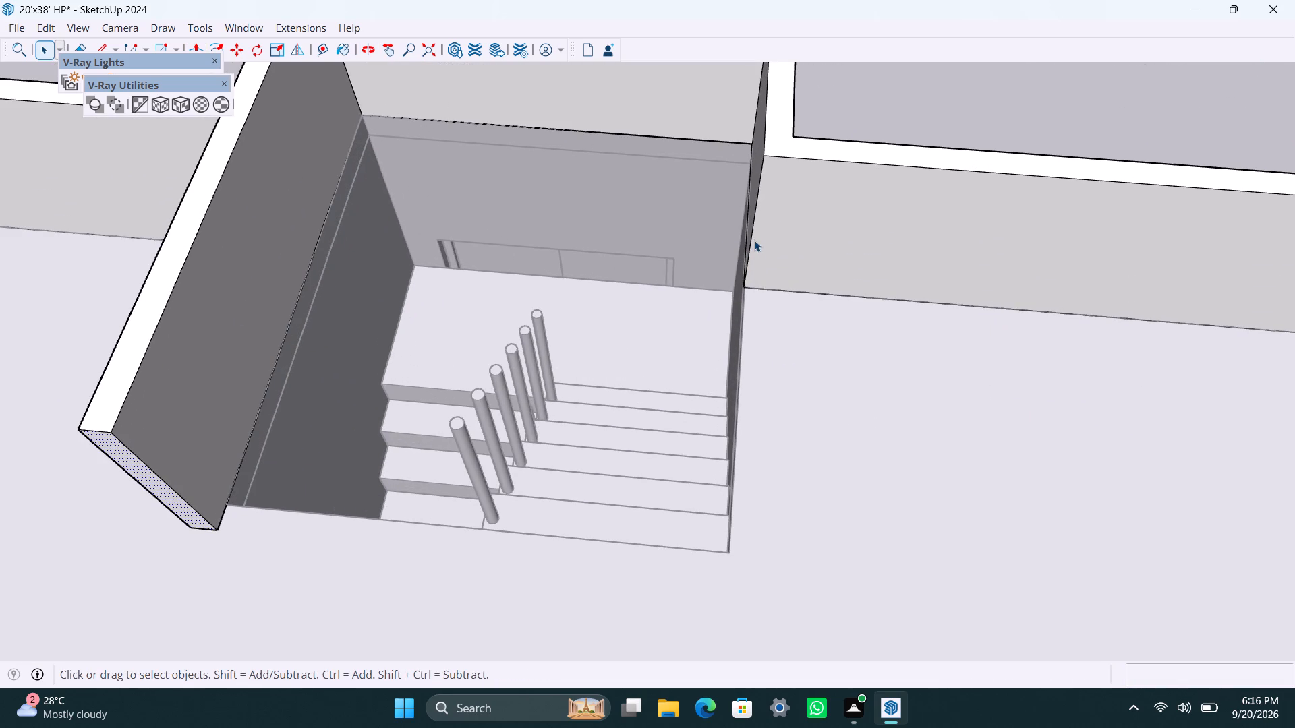
left_click(754, 236)
key("m")
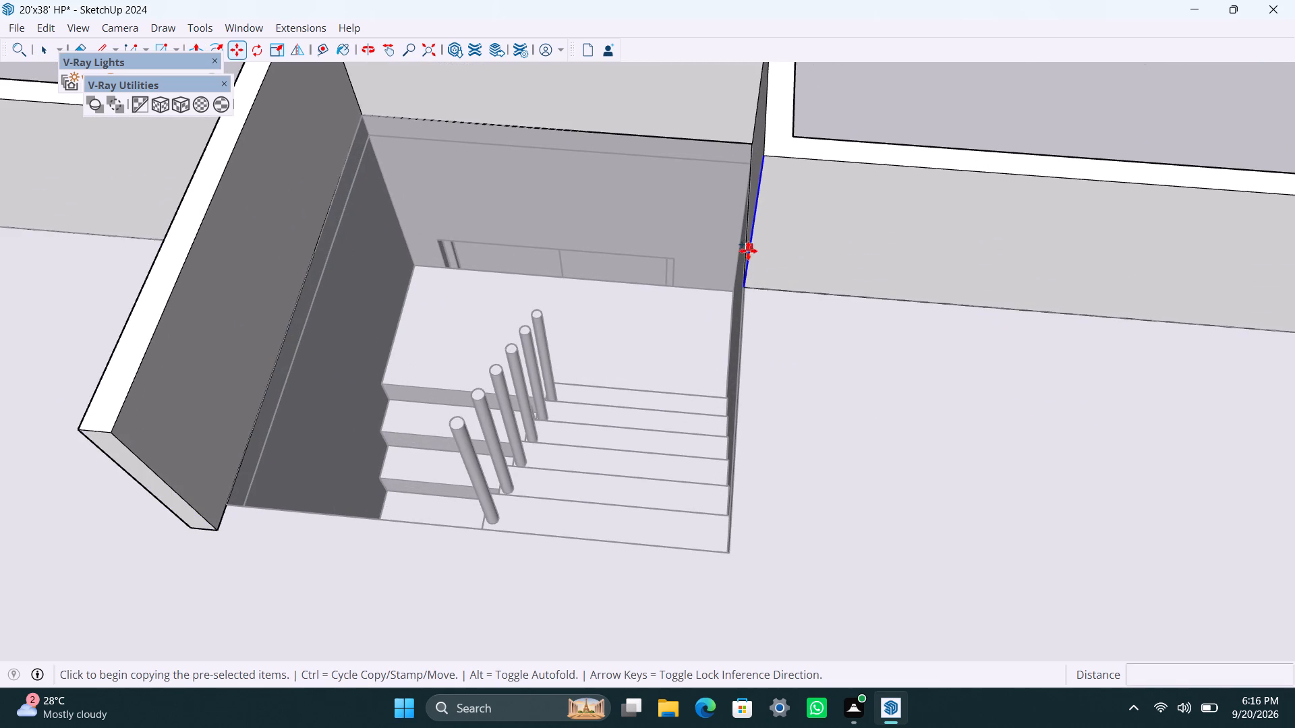
left_click(742, 284)
type("4.5\"")
key("Return")
key("space")
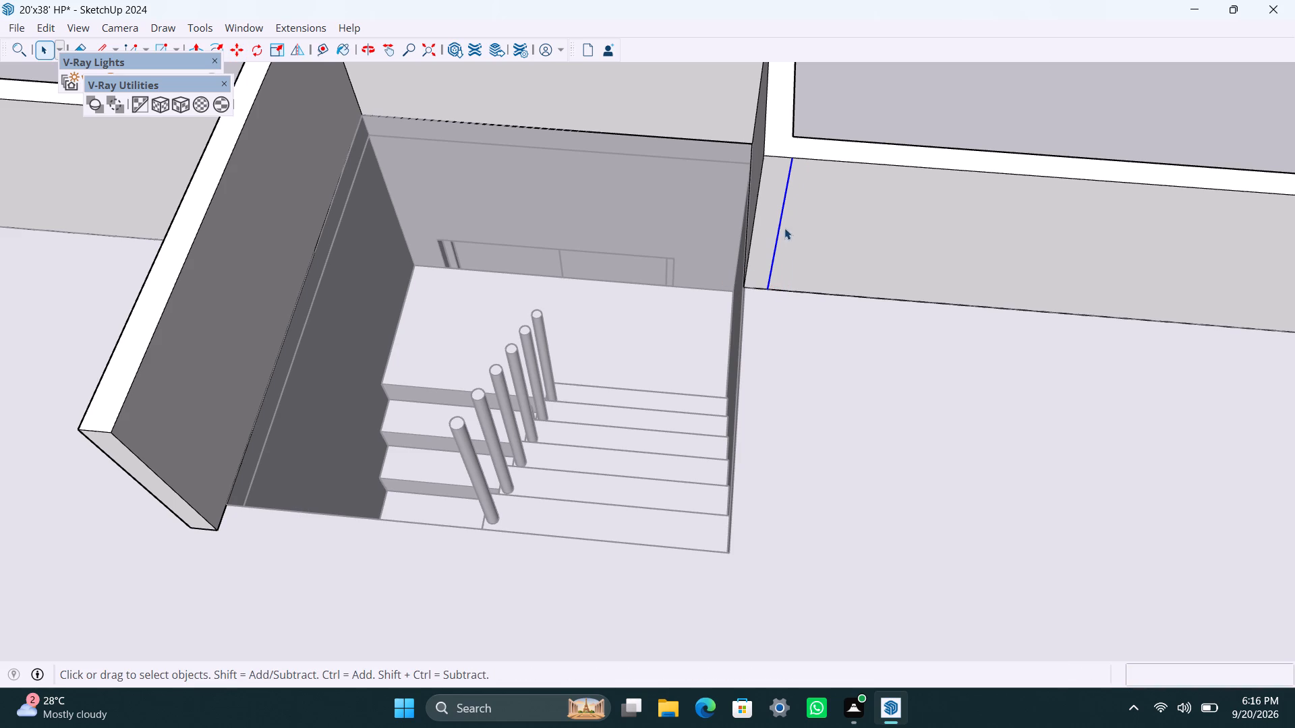
Push/Pull the 4.5" strip beside the second flight along the opening as far as its end edge.
left_click(772, 217)
key("p")
left_click_drag(772, 217, 720, 547)
Extend the end face of the new parapet wall beside the second flight another 4.5".
left_click(757, 507)
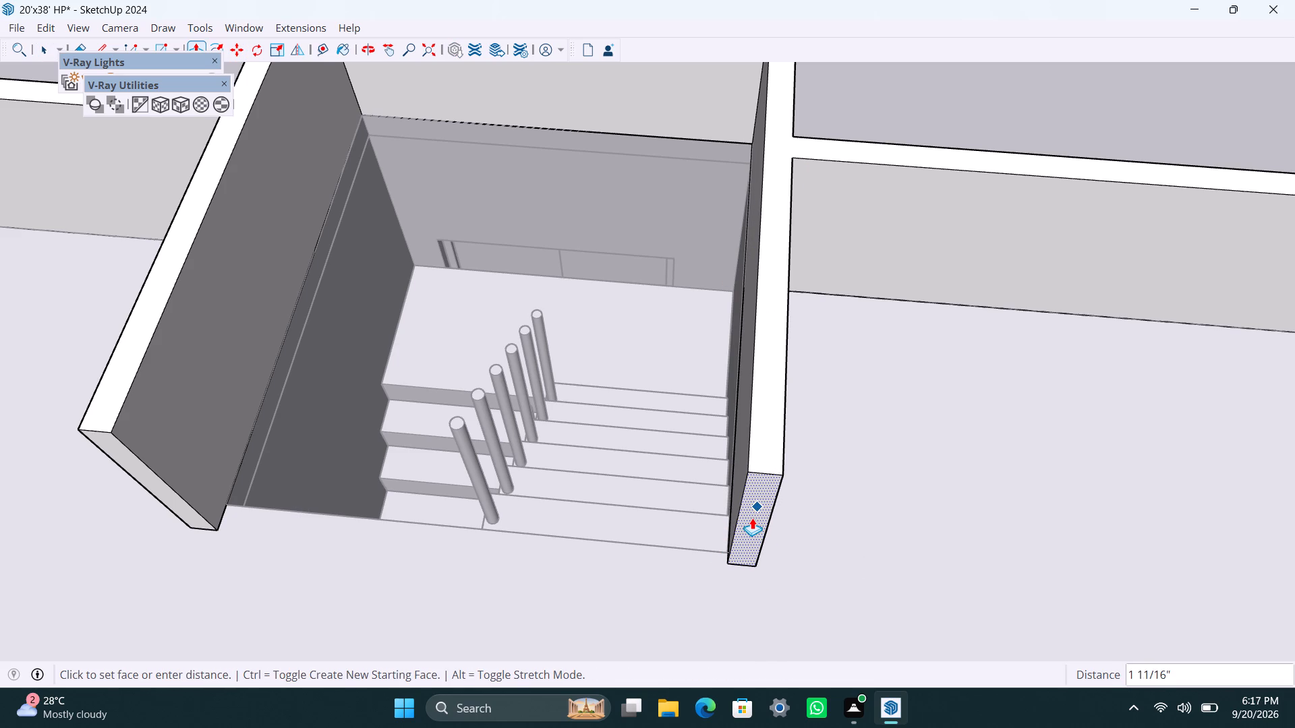
type("4.5\"")
key("Return")
key("space")
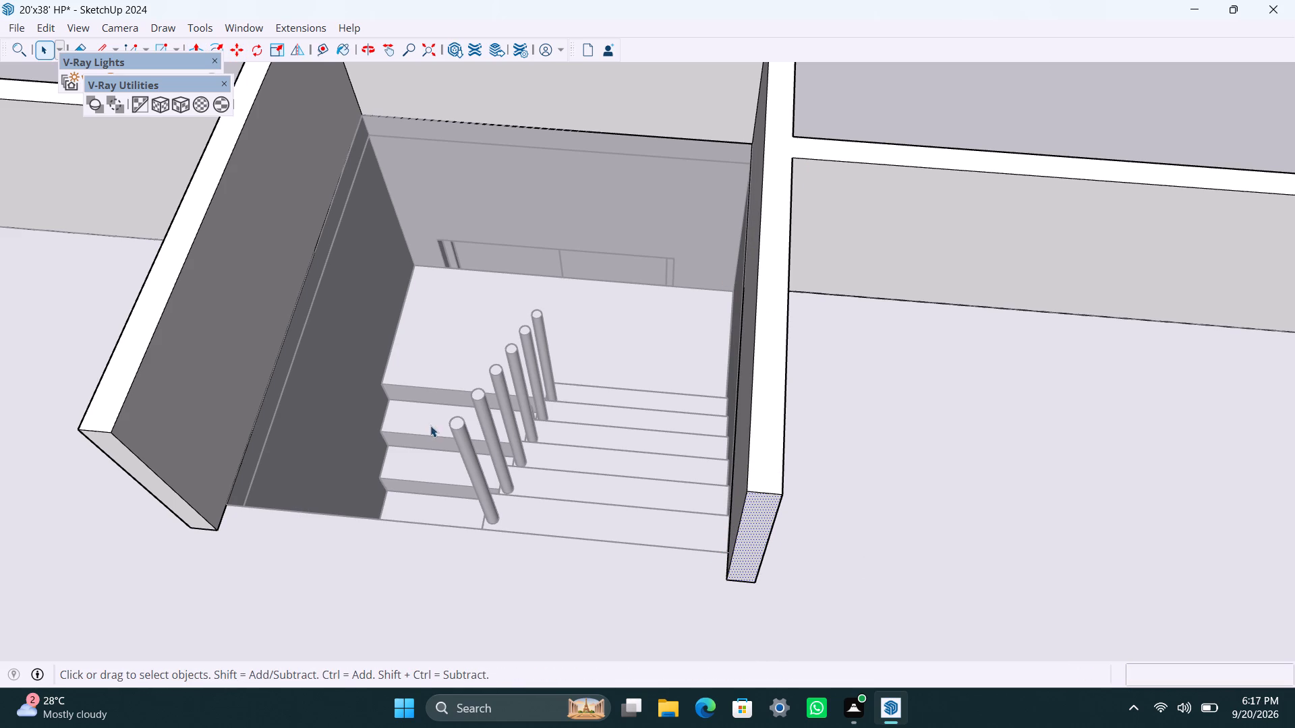
Copy the inner vertical end edge of the wall beside the first flight 4.5" back along its inner face.
scroll(250, 526, "down", 4)
middle_click_drag(330, 558, 140, 480)
scroll(188, 324, "up", 2)
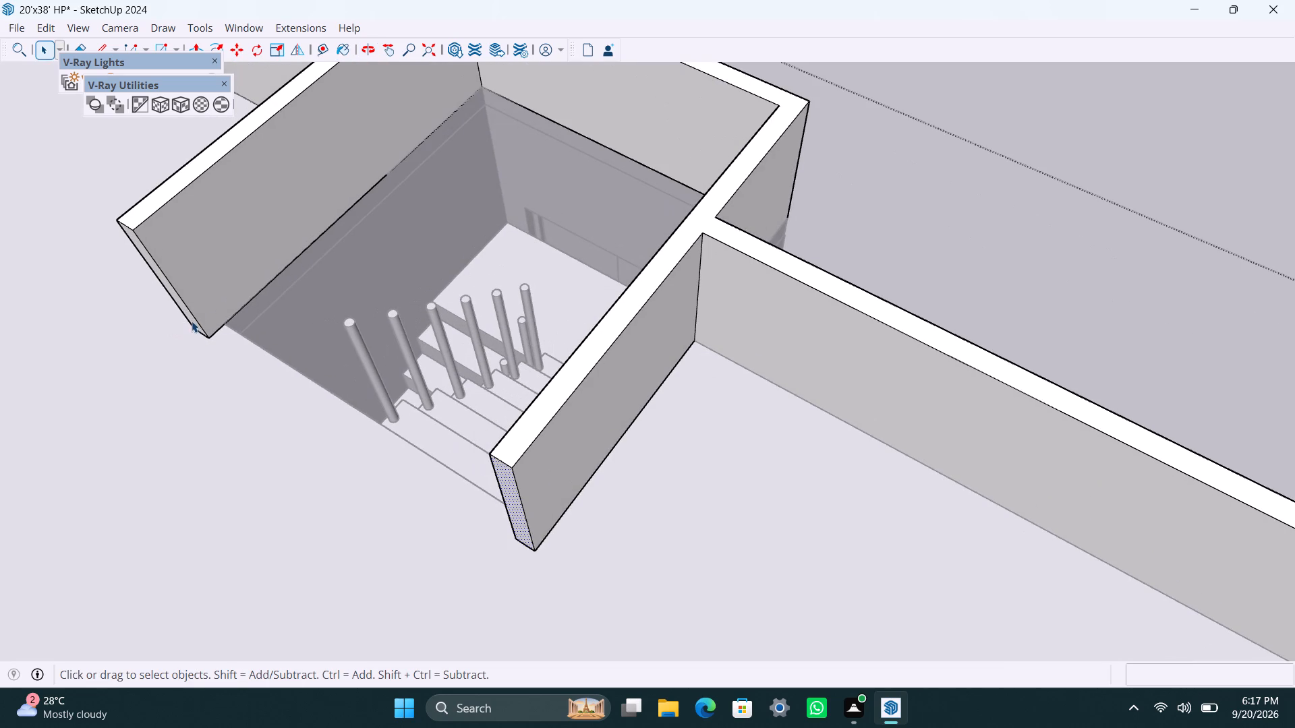
left_click(194, 315)
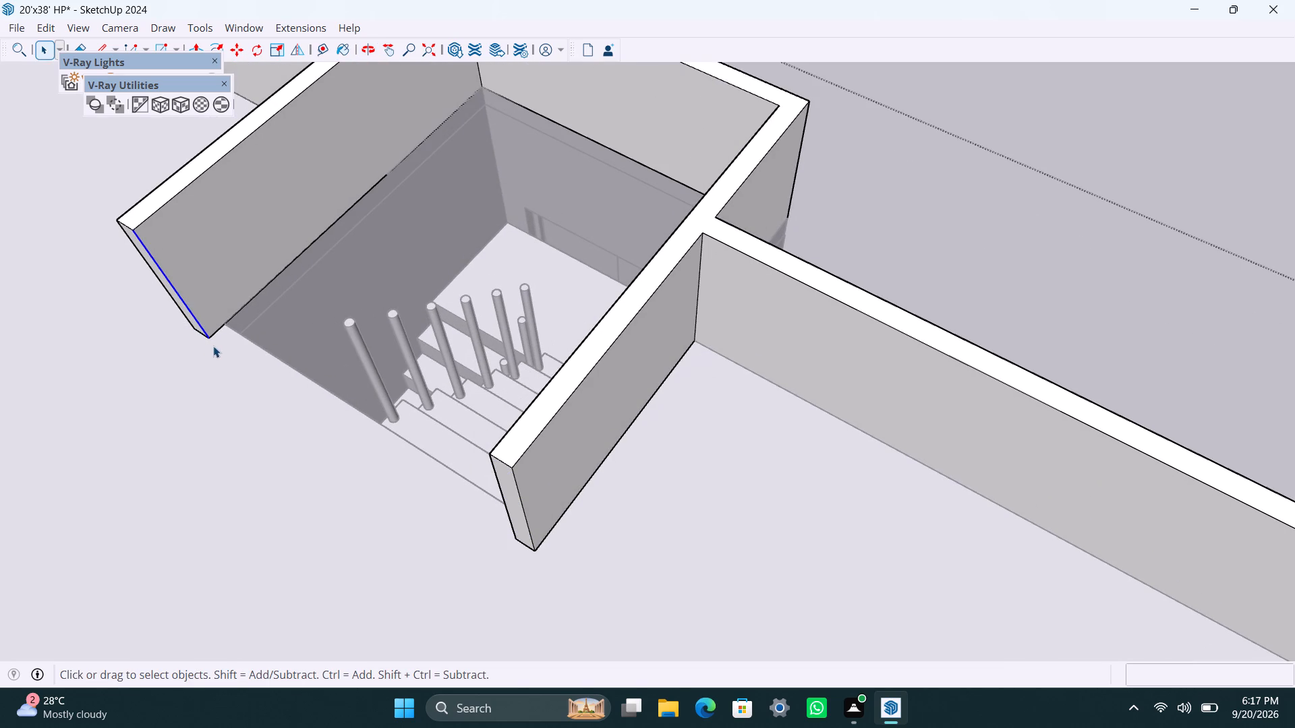
key("m")
left_click_drag(204, 335, 214, 332)
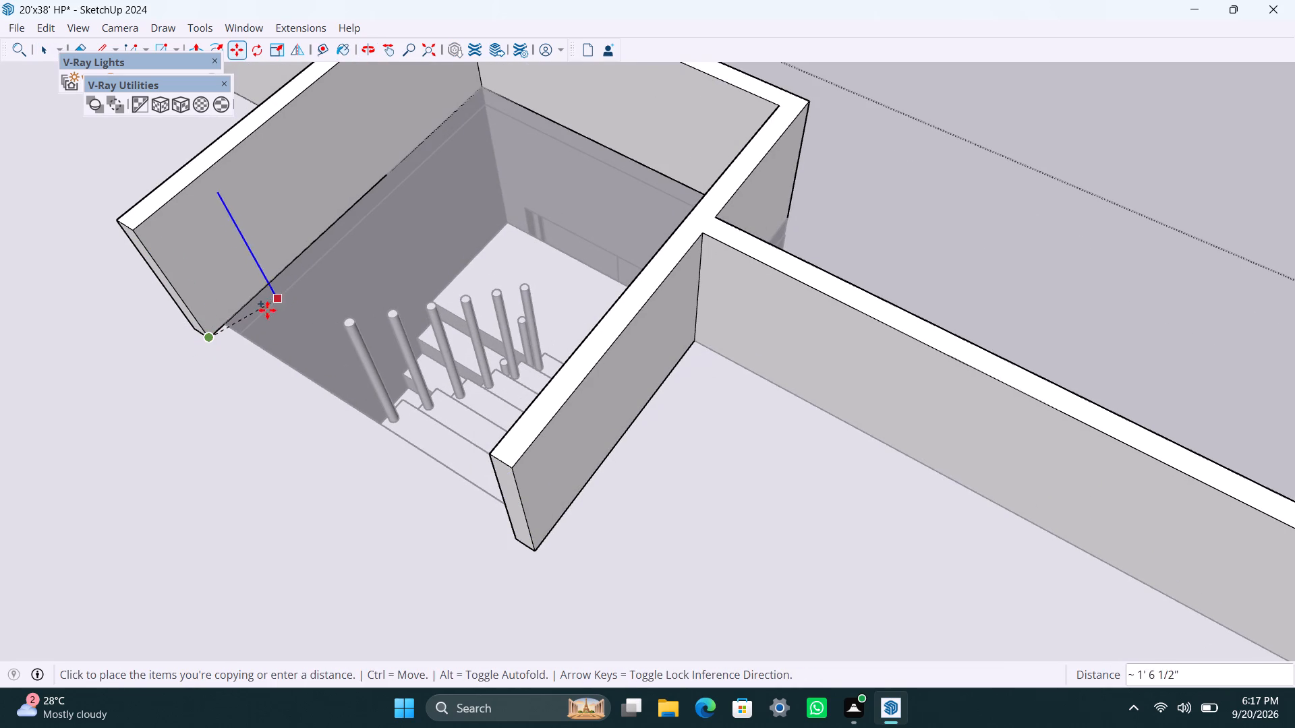
type("4.5\"")
key("Return")
key("space")
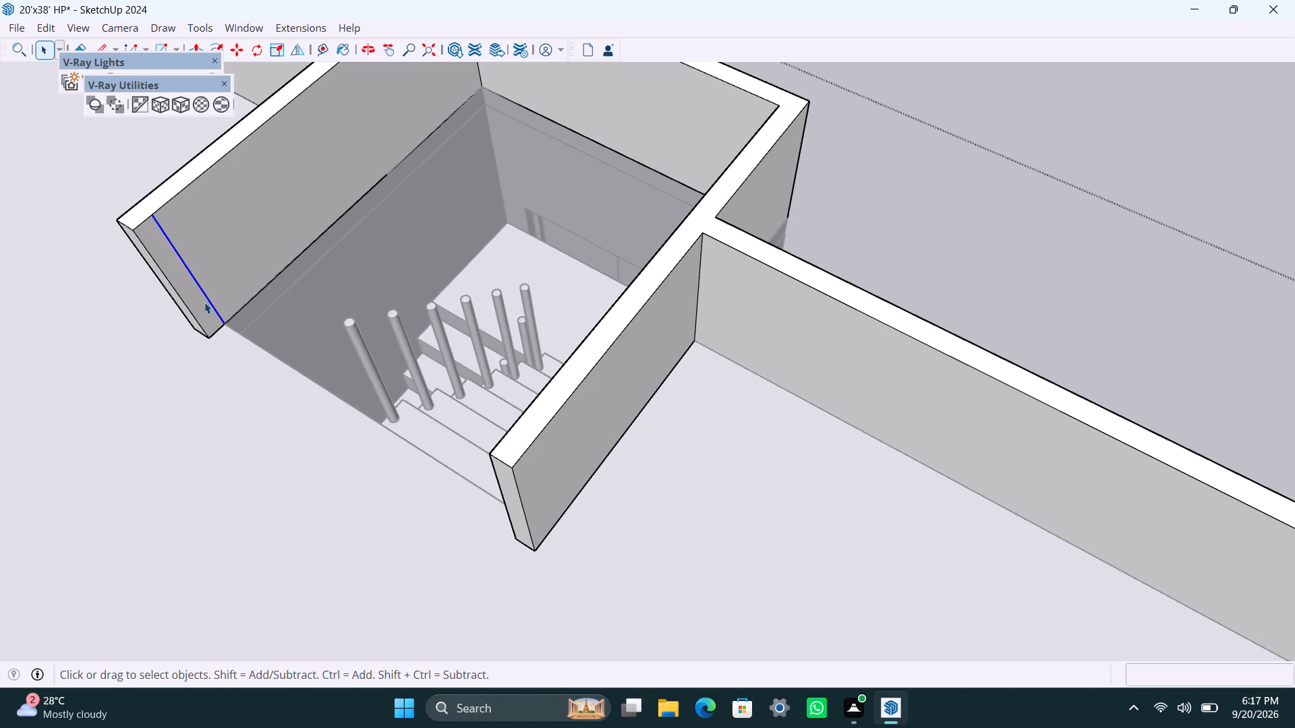
Push/Pull the resulting 4.5" strip across the open end of the stairwell to meet the wall beside the second flight.
left_click(204, 302)
key("p")
left_click_drag(202, 303, 469, 495)
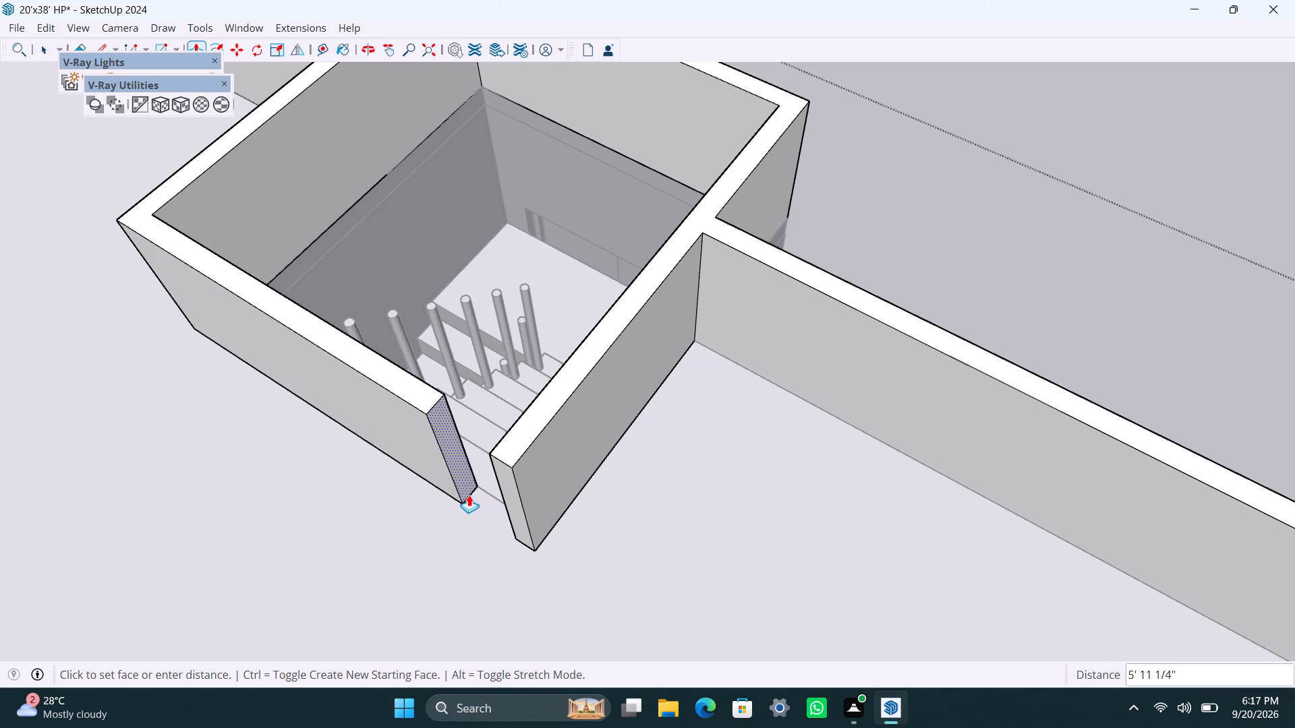
left_click_drag(469, 495, 531, 539)
key("space")
Draw short lines across the parapet's top face at both junctions with the stair enclosure to separate the enclosure's ring.
scroll(403, 441, "down", 3)
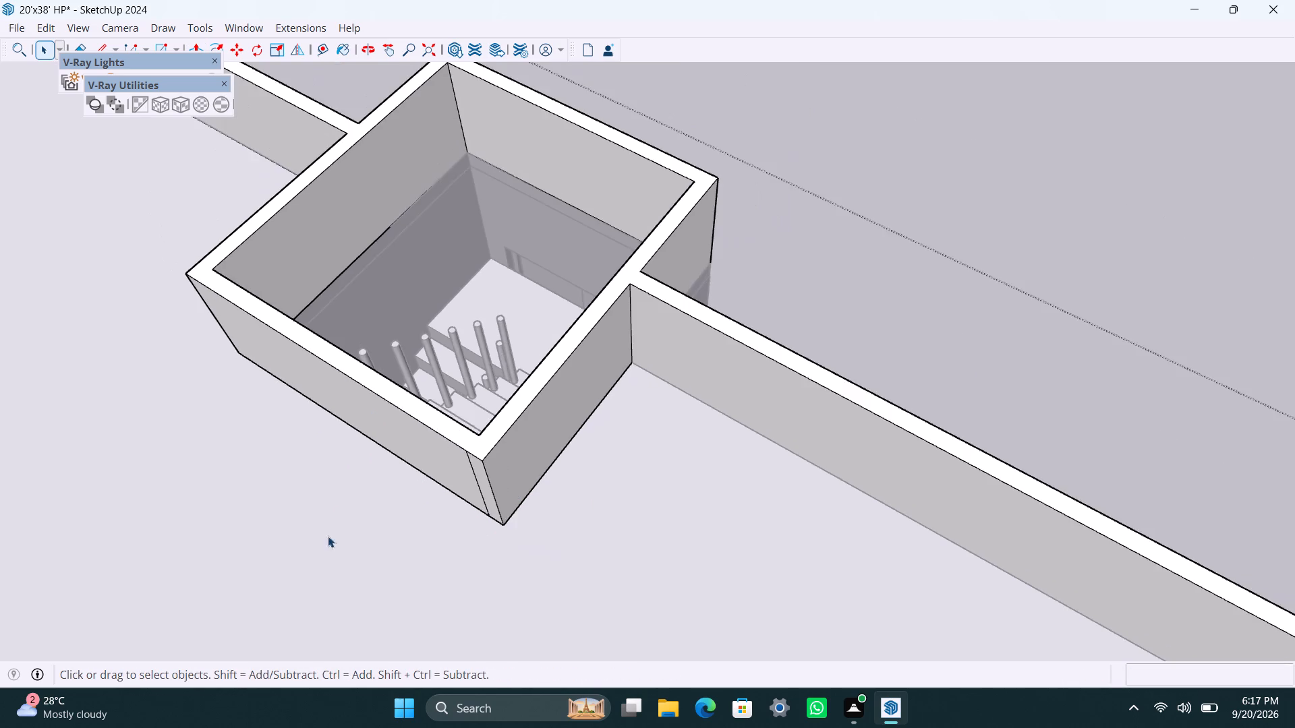
middle_click_drag(330, 537, 700, 544)
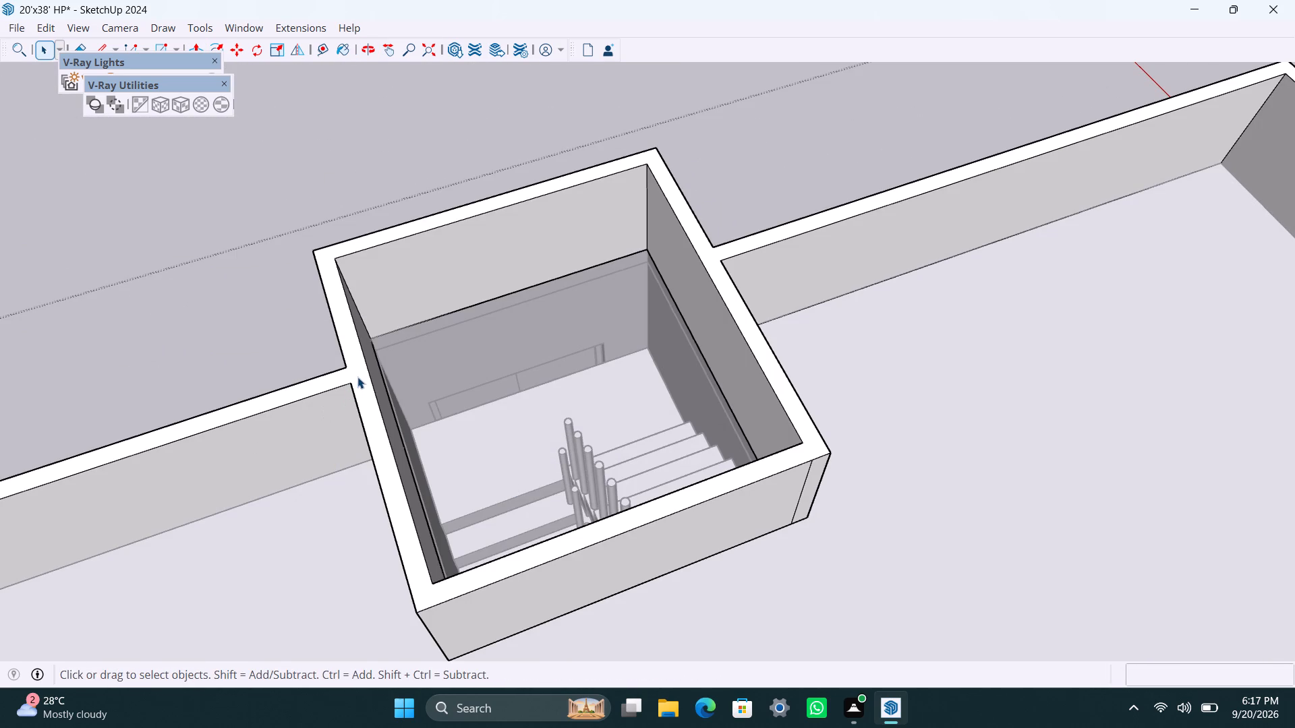
left_click(358, 377)
left_click(358, 376)
scroll(358, 376, "up", 2)
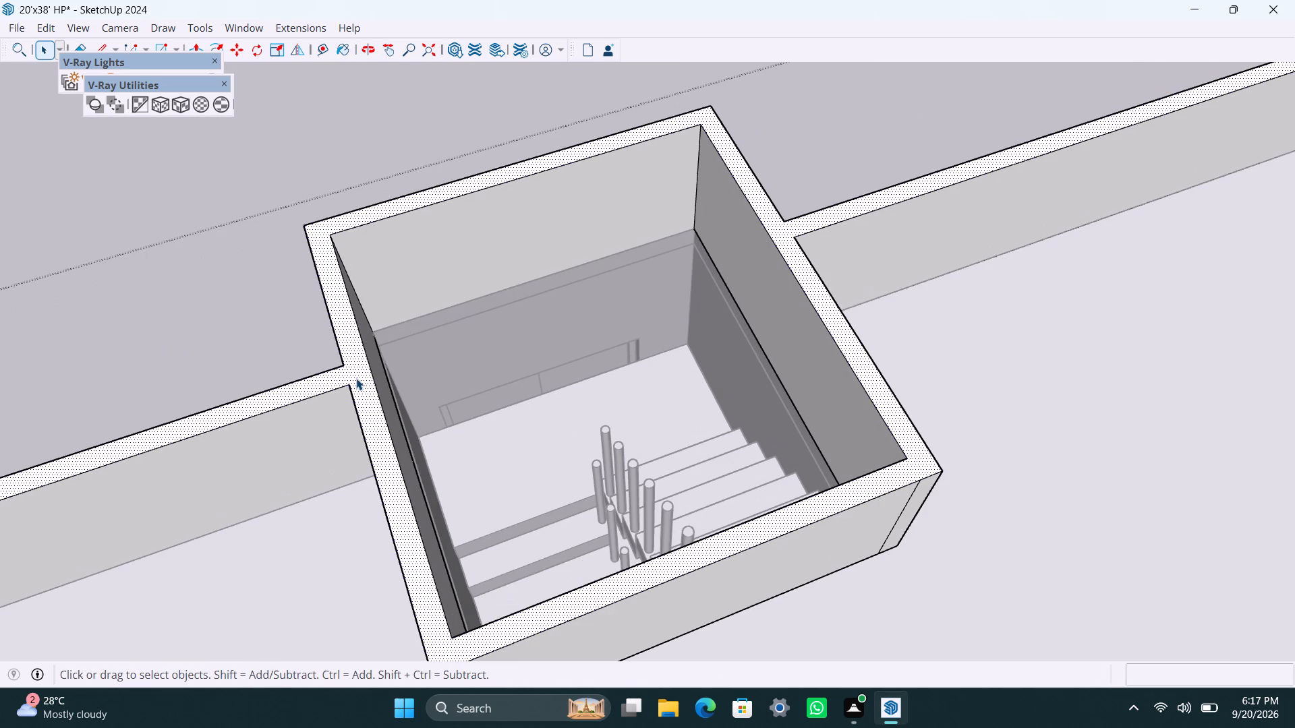
key("l")
left_click(347, 386)
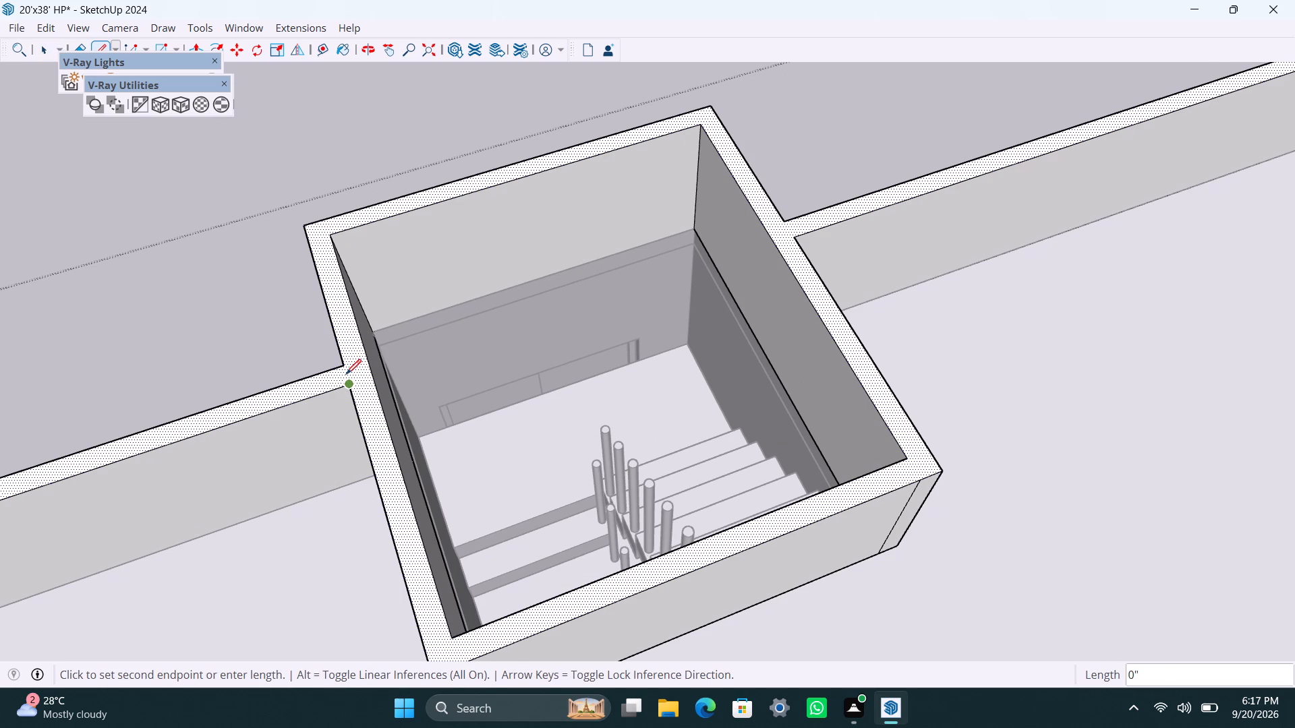
left_click(345, 367)
key("space")
key("l")
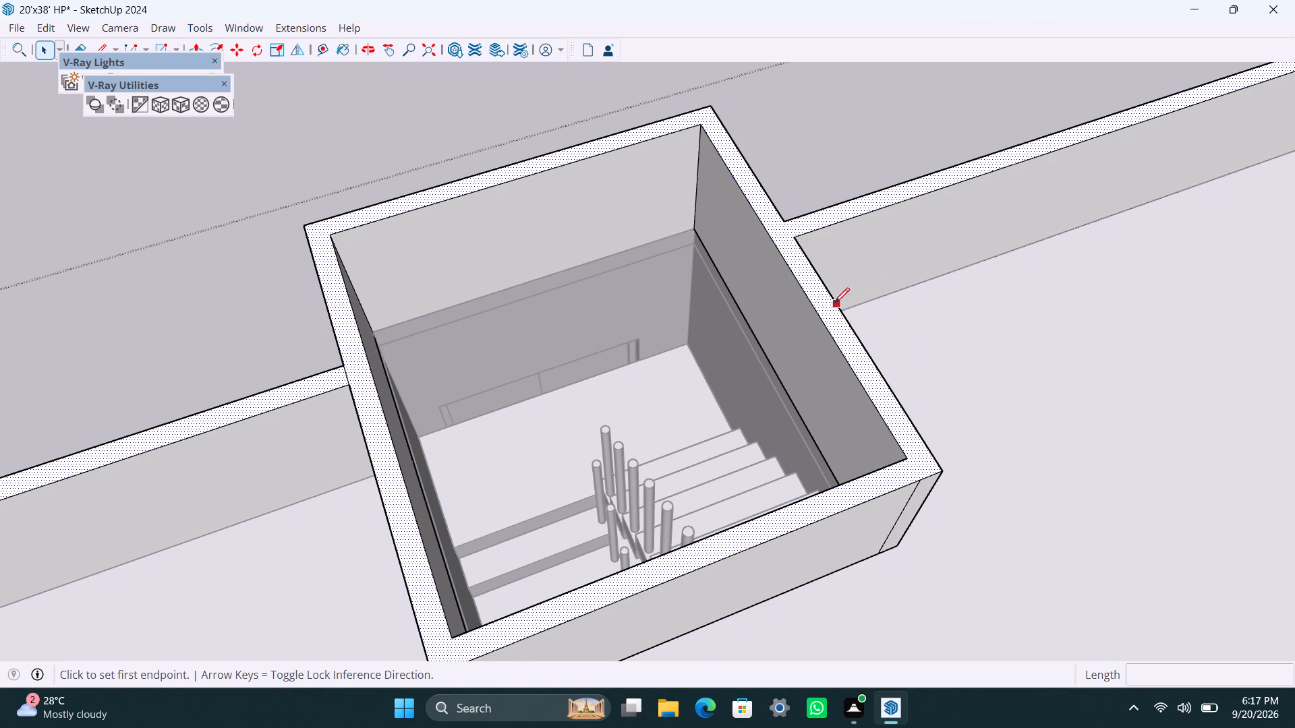
left_click(797, 236)
left_click(786, 221)
key("space")
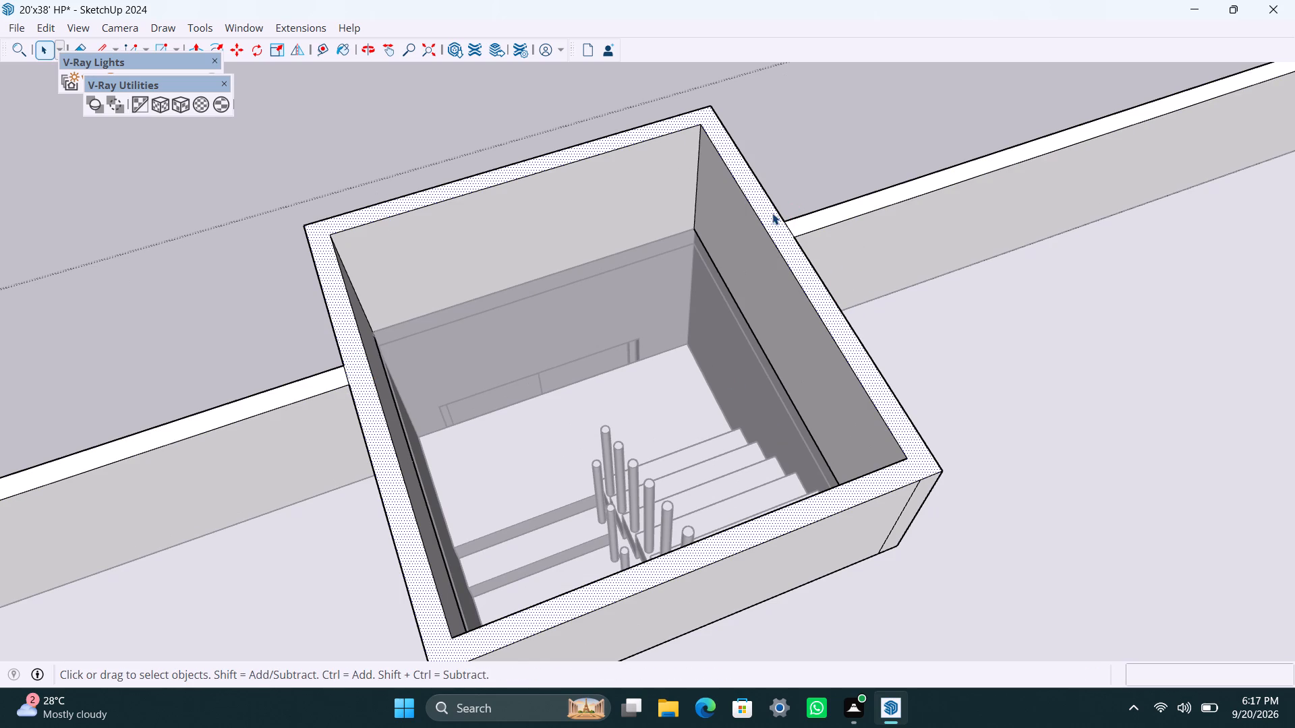
Push/Pull the top ring of the stair enclosure walls up 7'.
left_click(772, 213)
key("p")
left_click(772, 219)
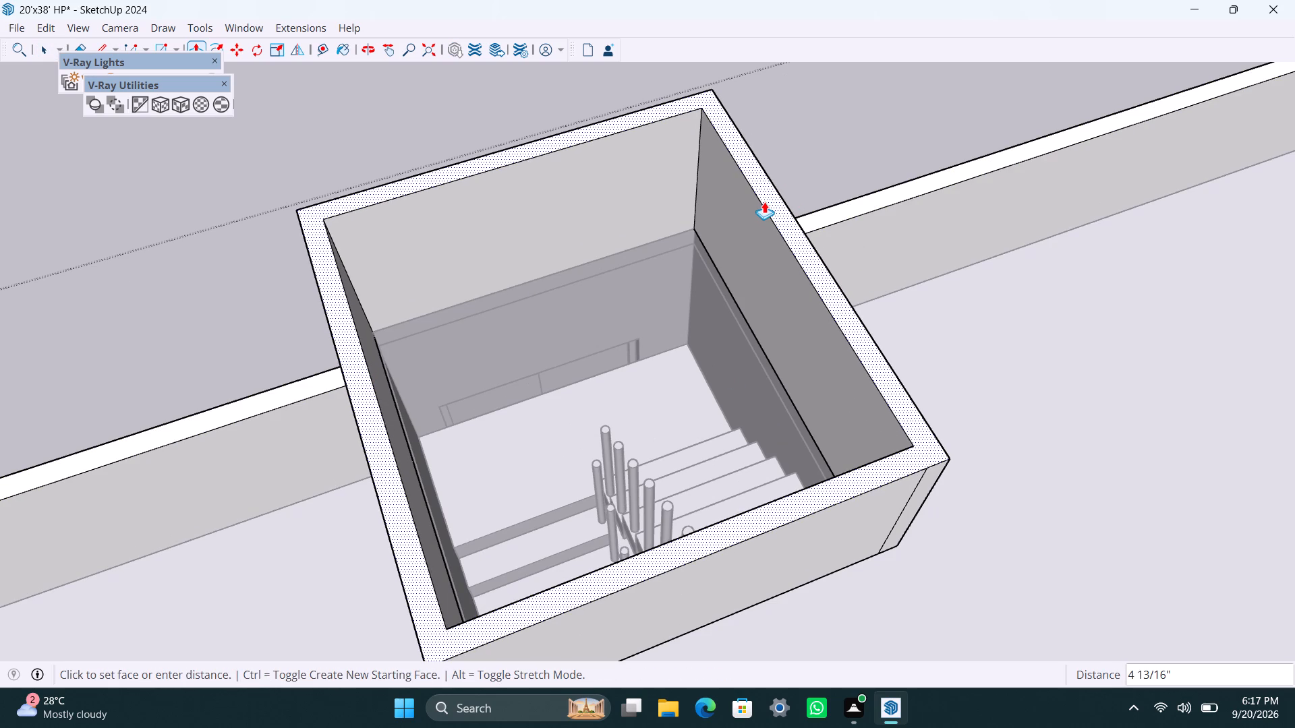
type("7'")
key("Return")
key("space")
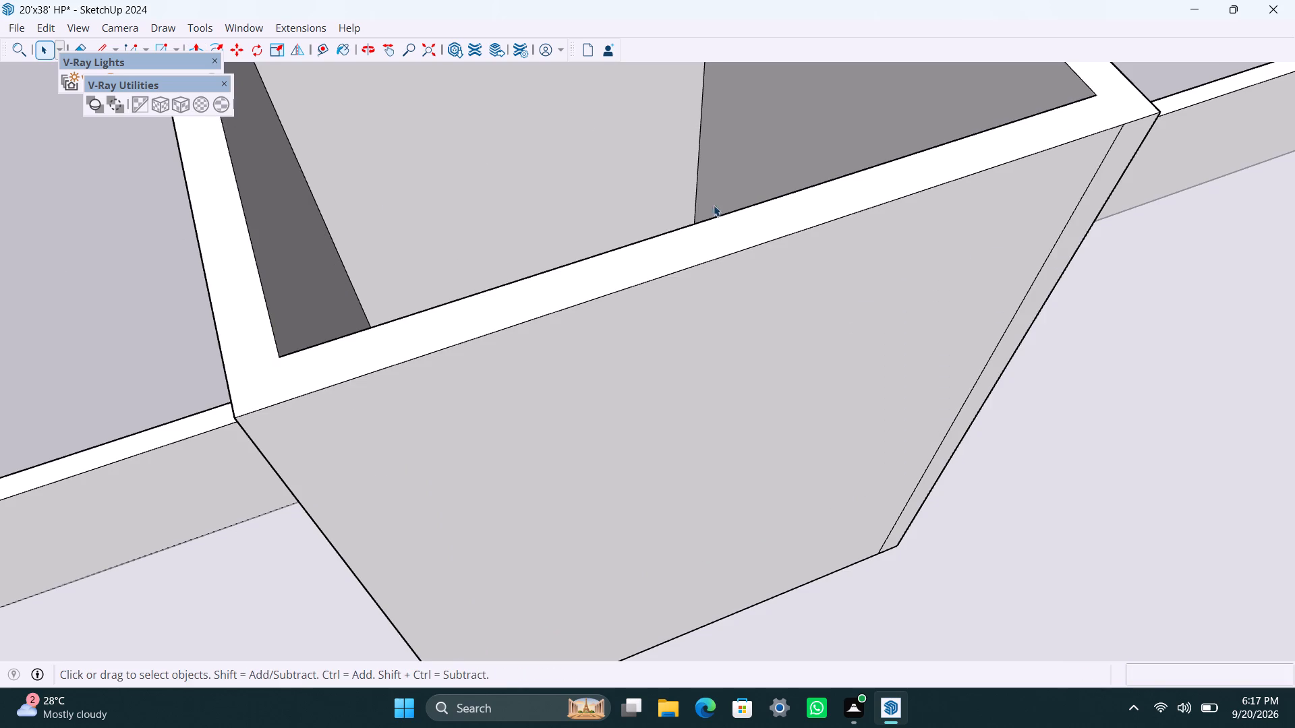
scroll(712, 218, "down", 10)
middle_click_drag(658, 471, 497, 501)
left_click(928, 144)
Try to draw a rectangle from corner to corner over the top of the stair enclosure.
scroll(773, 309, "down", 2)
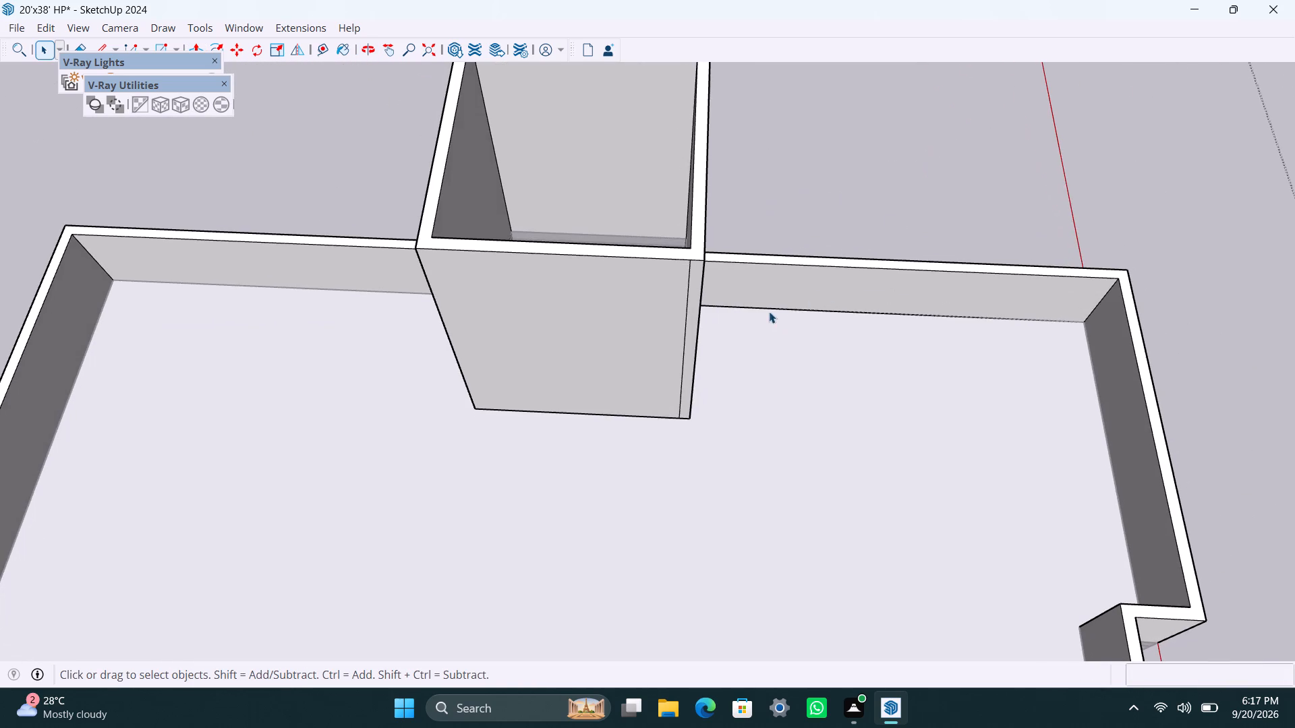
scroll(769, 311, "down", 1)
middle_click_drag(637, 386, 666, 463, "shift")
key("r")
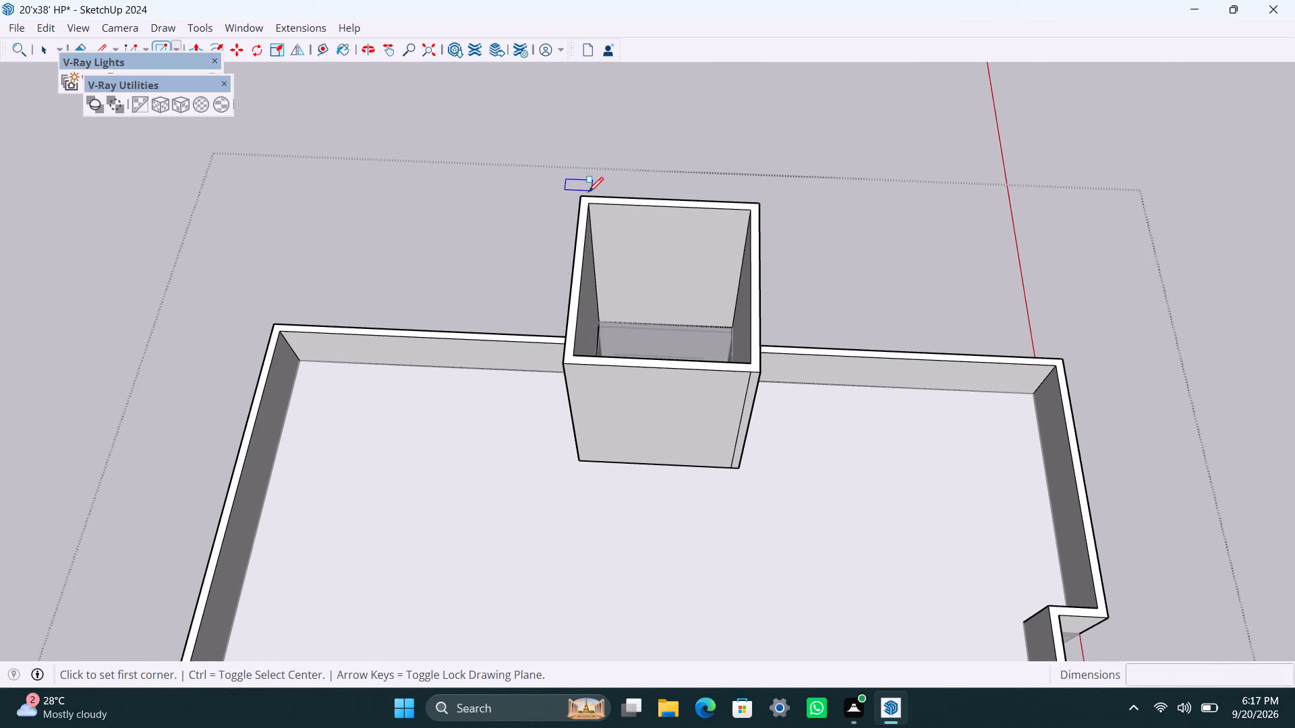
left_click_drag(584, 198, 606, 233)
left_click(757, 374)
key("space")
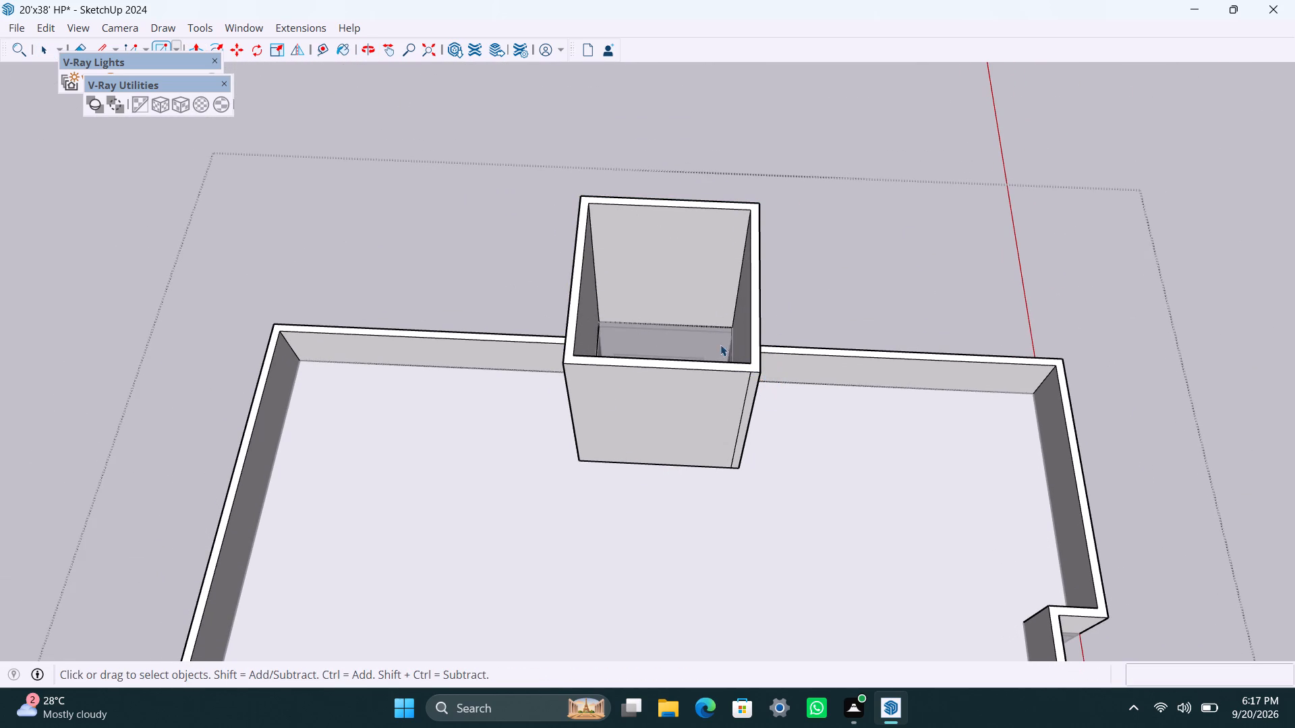
Outside the wall group, draw a corner-to-corner rectangle covering the stair enclosure's top and make it a group.
double_click(866, 244)
left_click(807, 150)
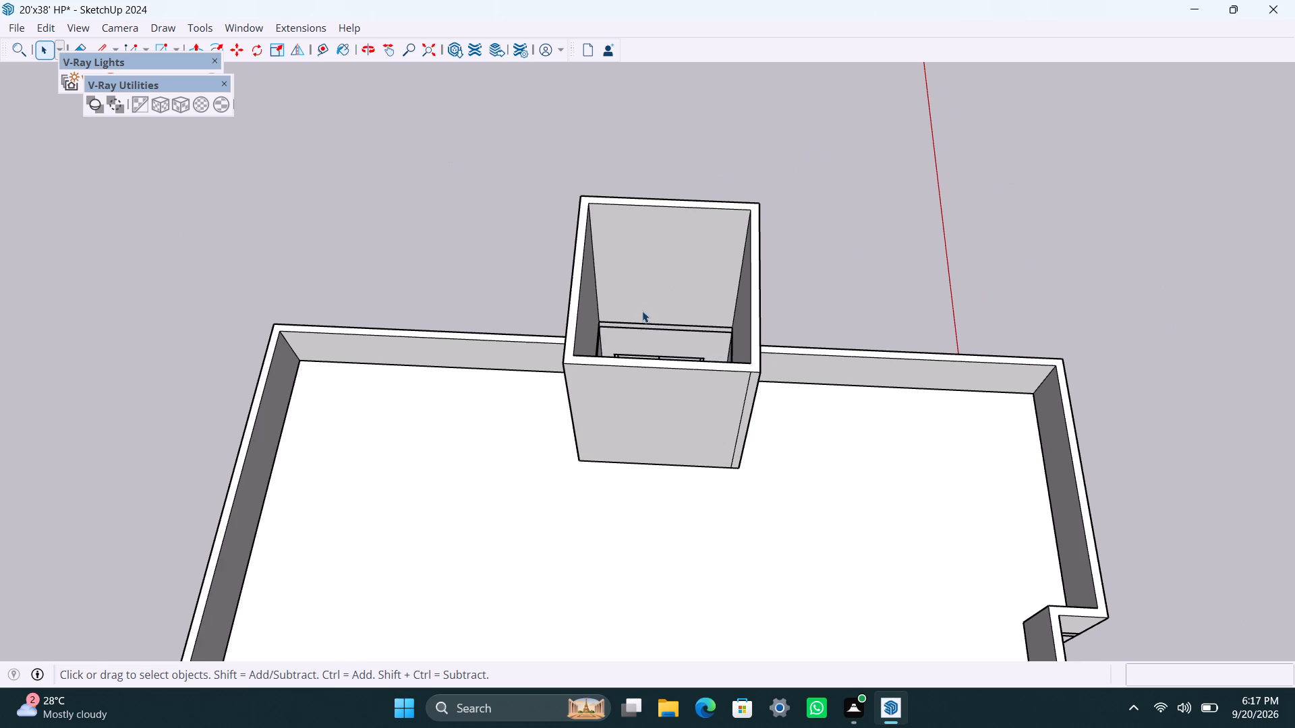
key("r")
left_click(585, 195)
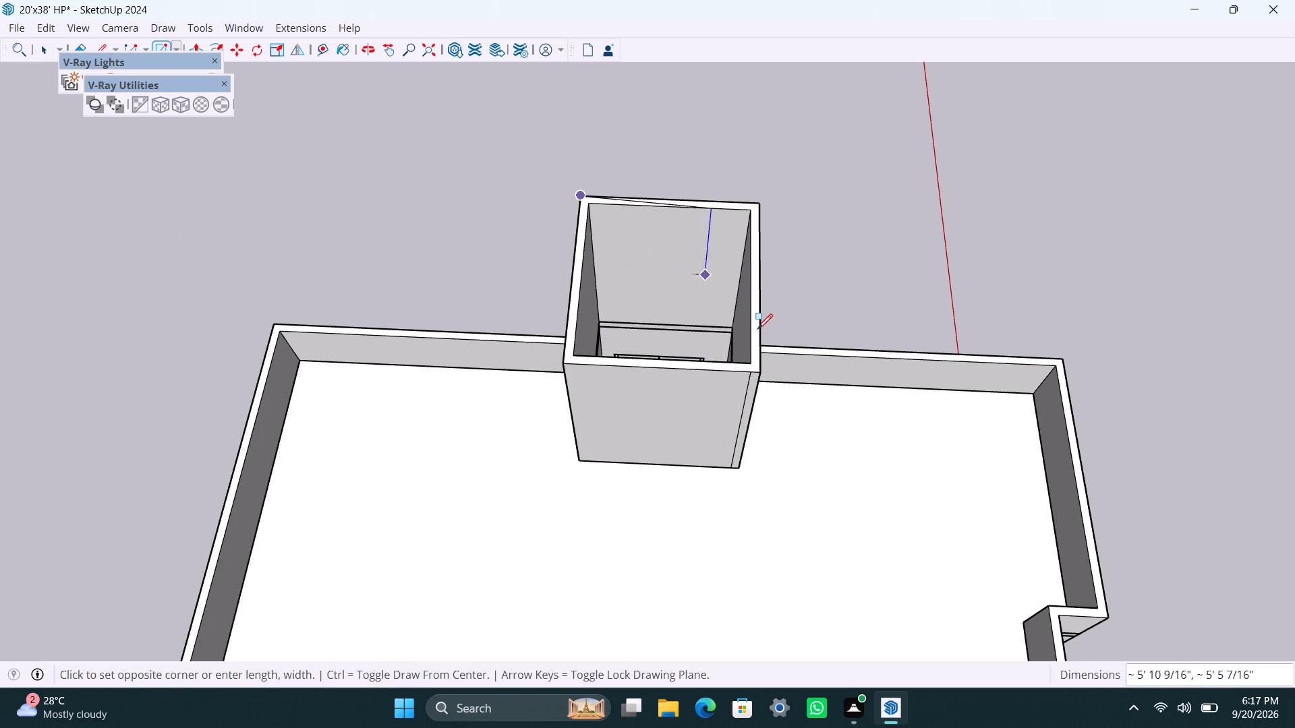
left_click(759, 371)
key("space")
double_click(668, 299)
right_click(639, 335)
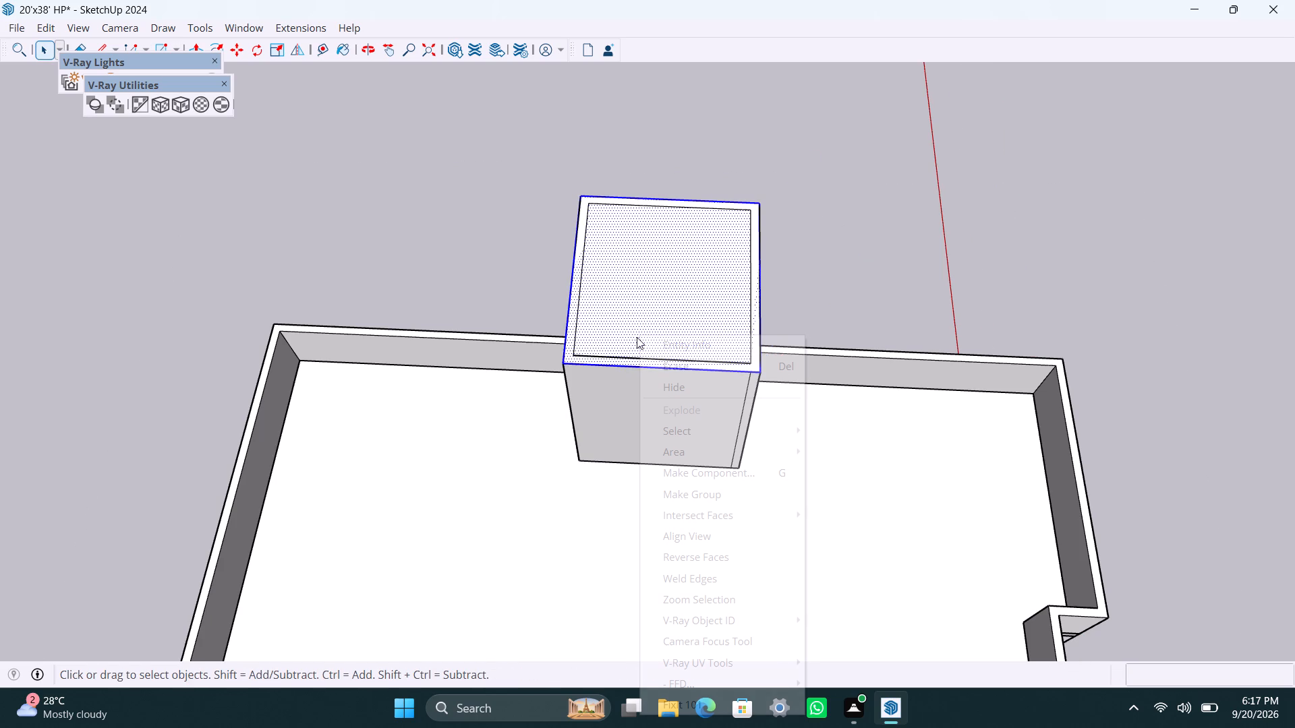
left_click(709, 492)
Inside the new group, Push/Pull the rectangle up 6" into a cover slab for the stair enclosure.
triple_click(686, 249)
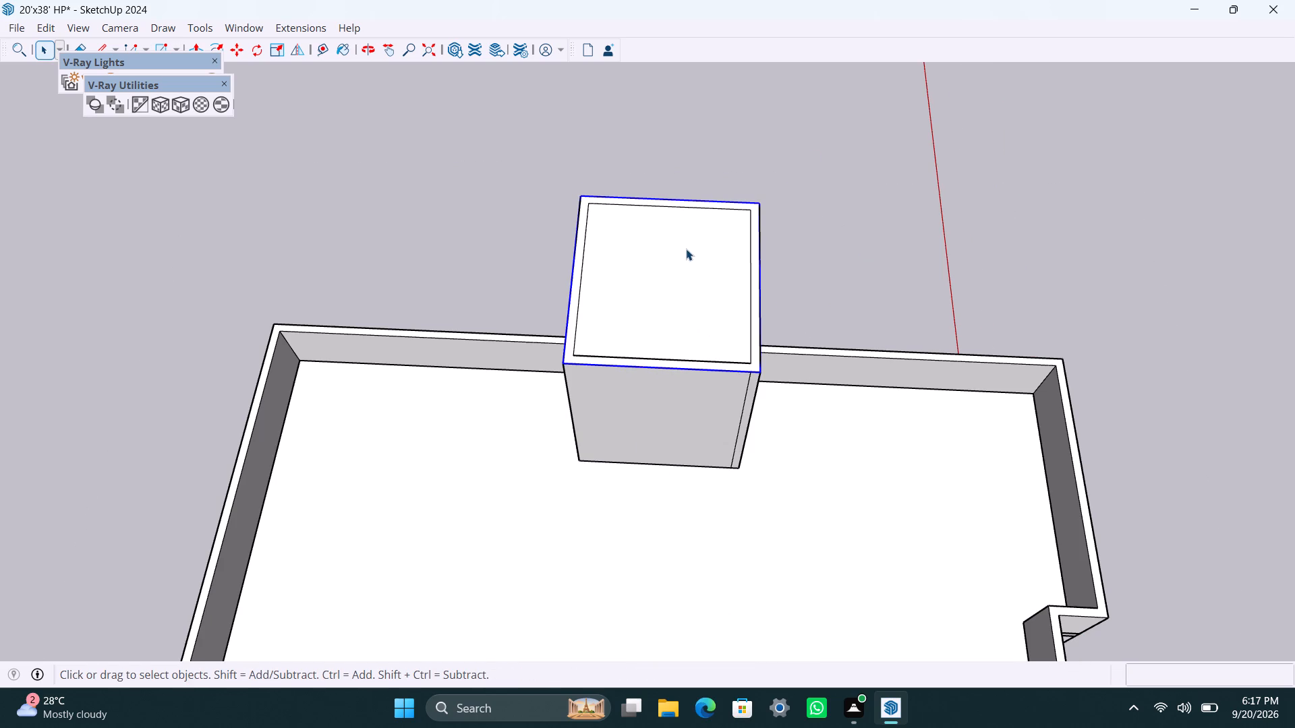
key("p")
left_click(686, 250)
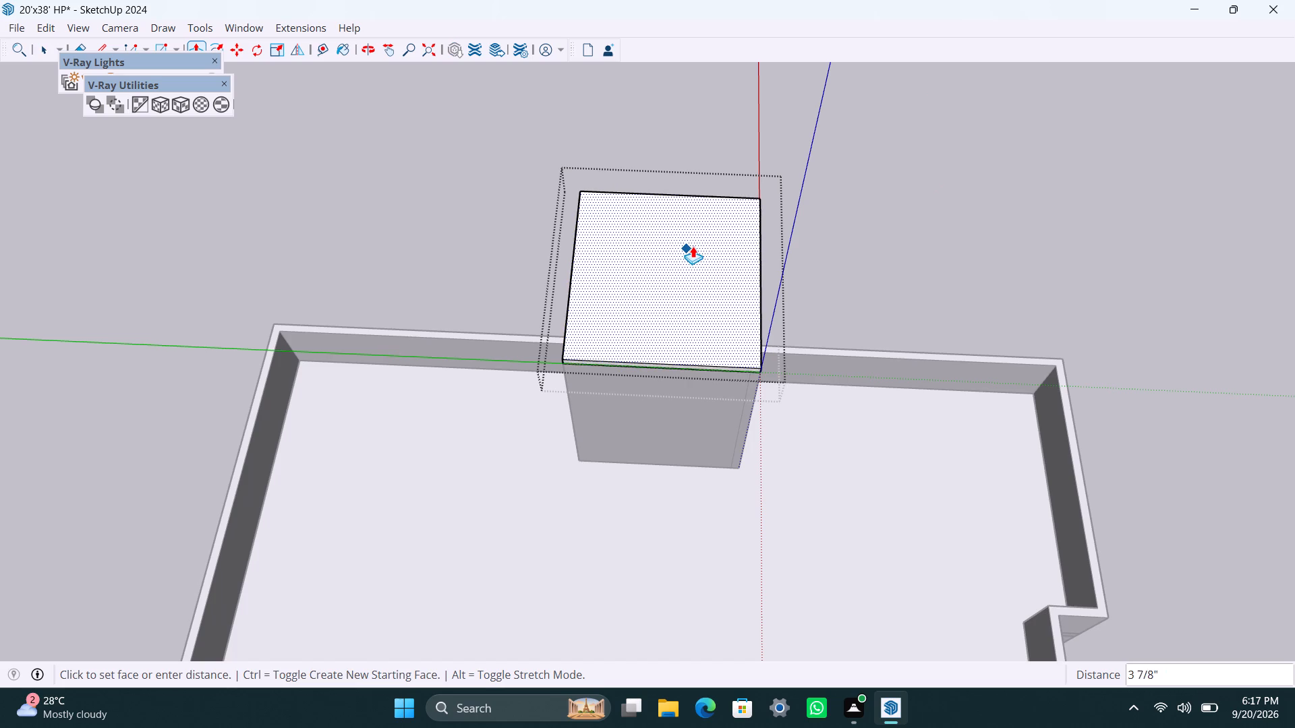
type("6\"")
key("Return")
key("space")
Extend the cover slab's edge face 3' outward over the roof terrace.
scroll(714, 363, "up", 2)
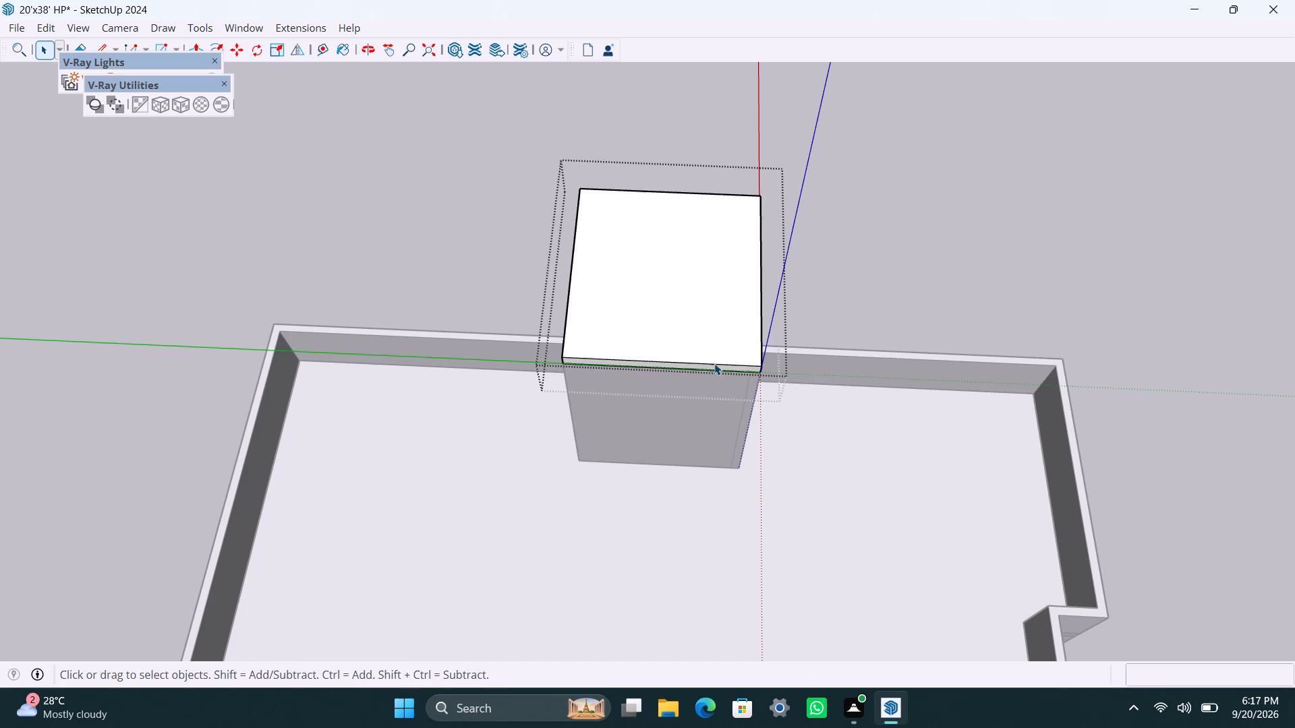
scroll(714, 363, "up", 3)
middle_click_drag(672, 413, 610, 287)
scroll(714, 219, "up", 3)
left_click(728, 171)
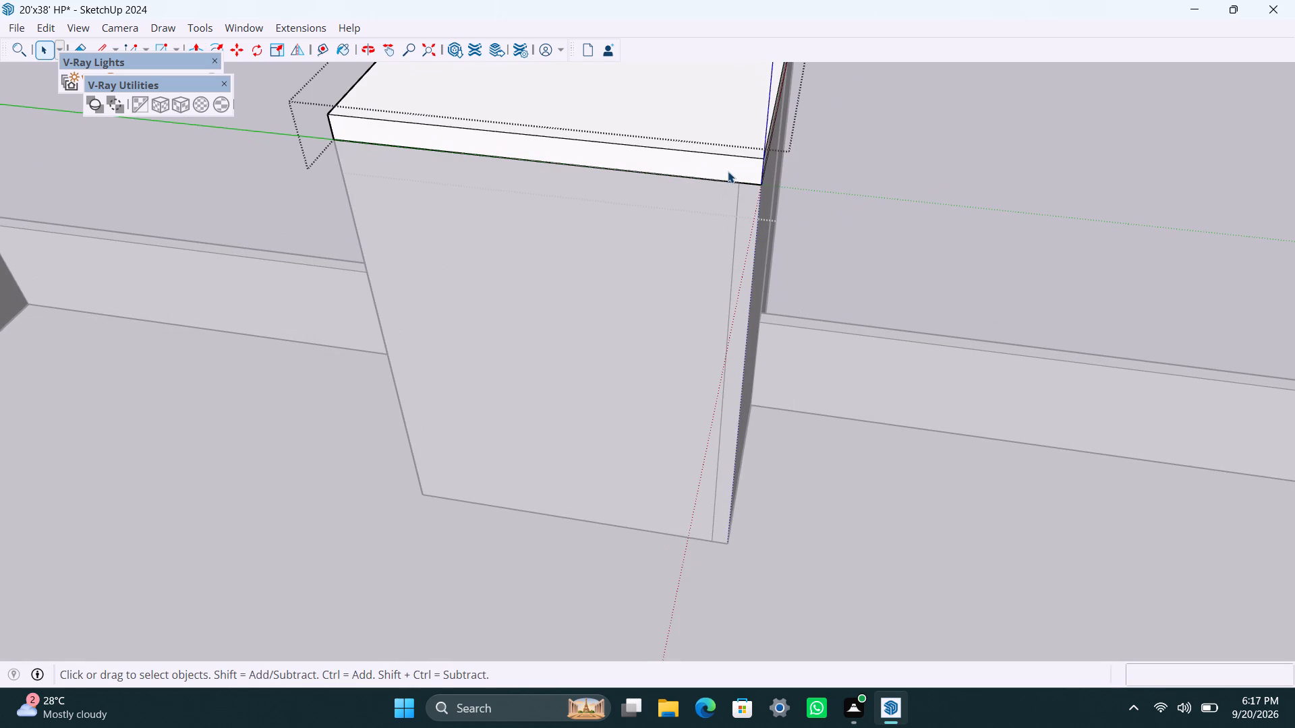
key("p")
left_click(728, 171)
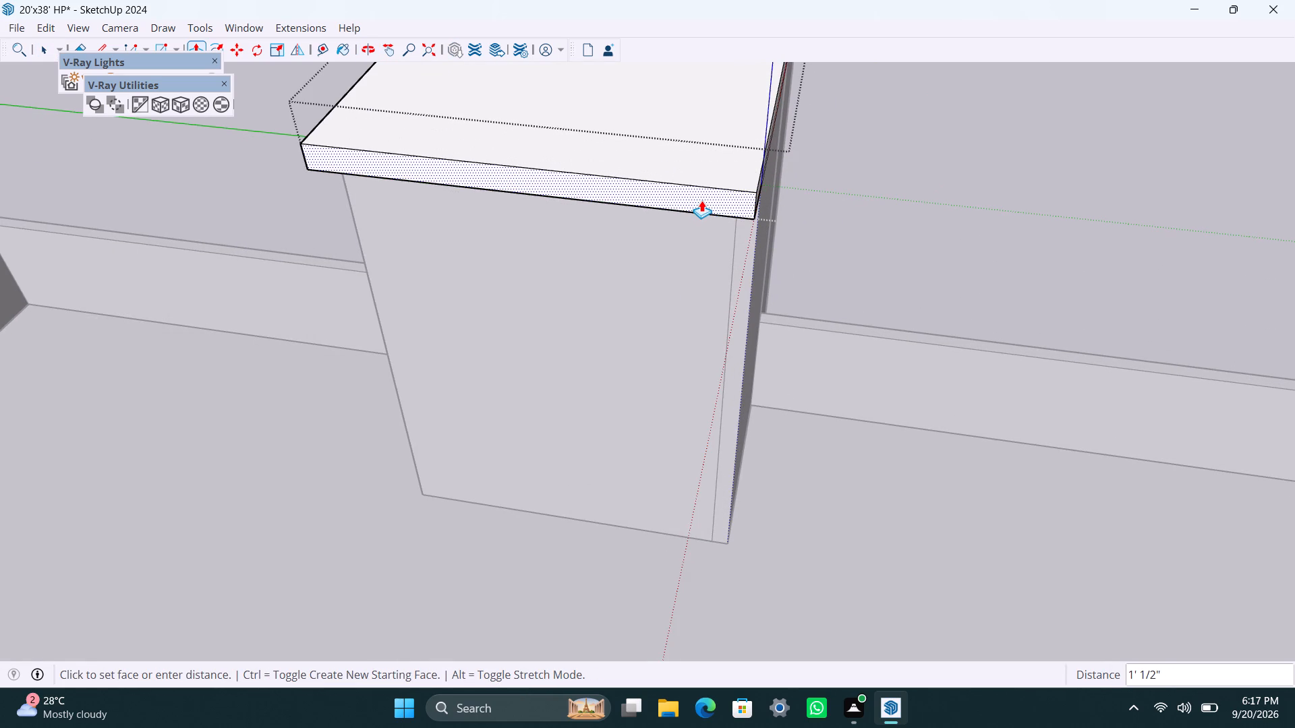
type("3'")
key("Return")
key("space")
Extend the cover slab's side face beside the second flight 3' outward.
scroll(713, 214, "down", 4)
middle_click_drag(744, 283, 401, 226)
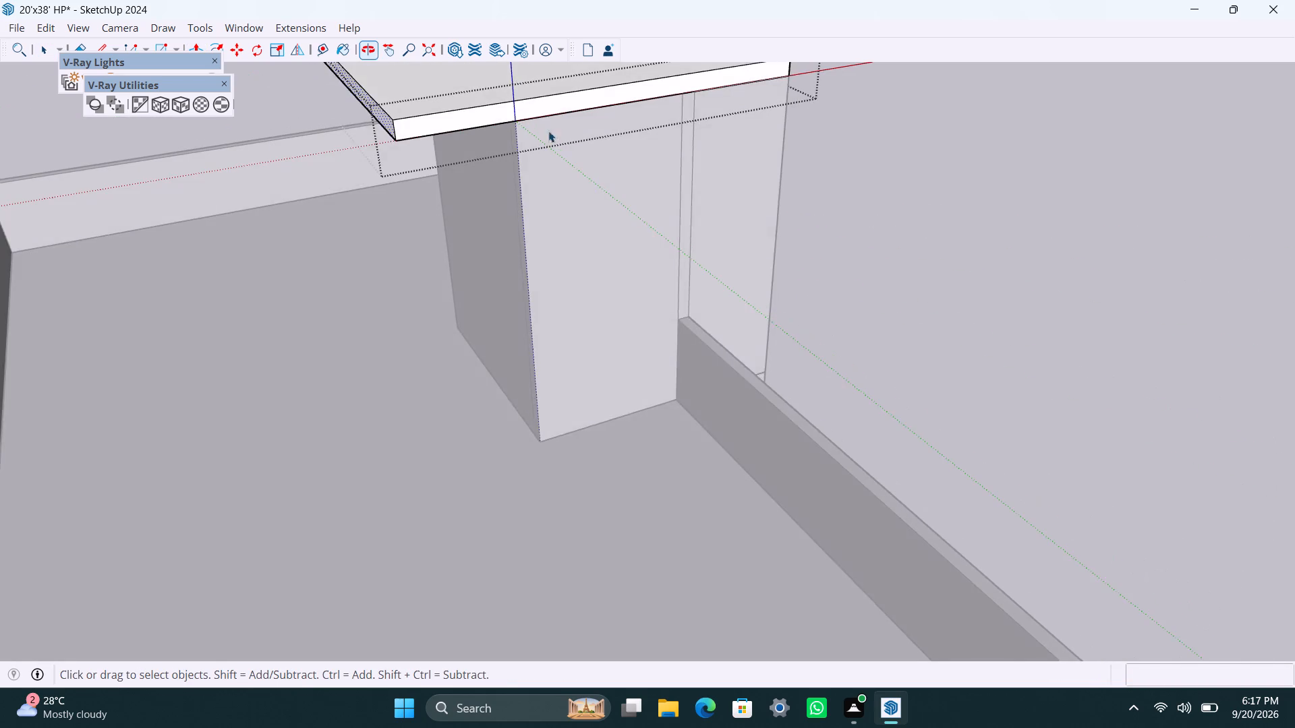
scroll(567, 111, "up", 2)
left_click(565, 105)
key("p")
left_click_drag(563, 107, 565, 113)
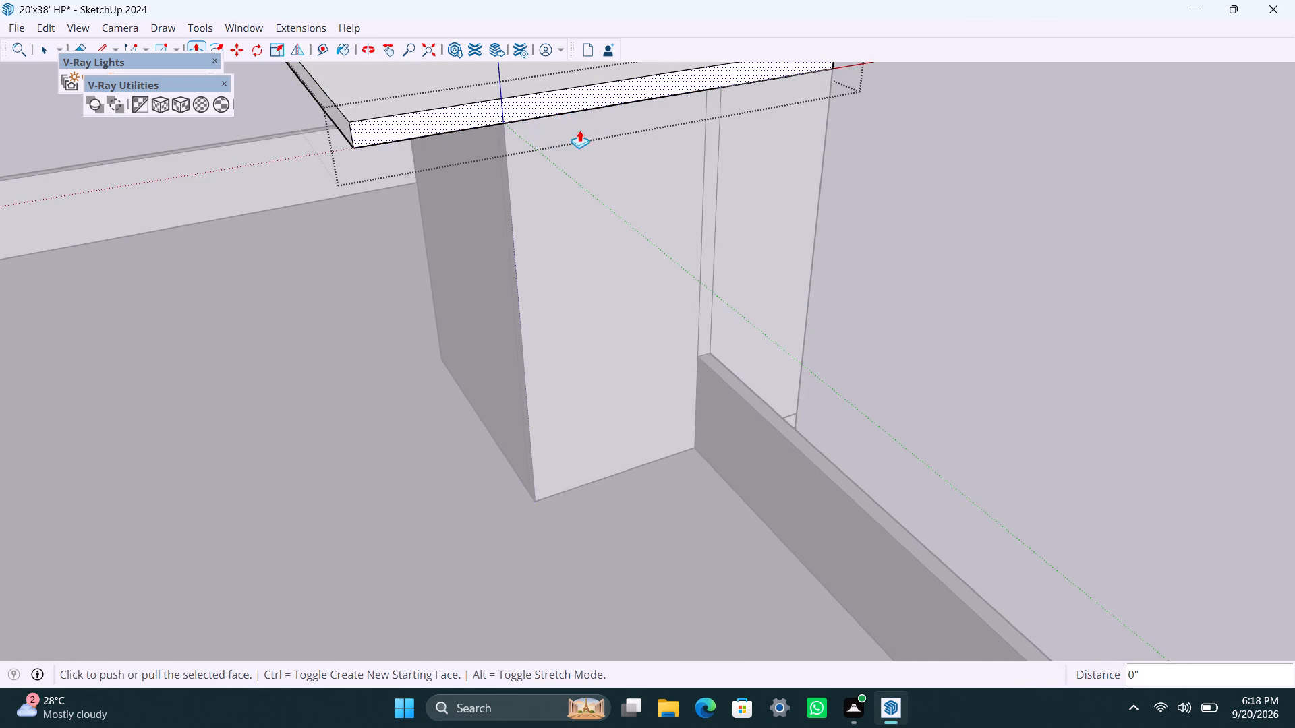
left_click_drag(573, 99, 594, 110)
type("3'")
key("Return")
key("space")
Extend the cover slab's opposite side face, beside the first flight, 3' outward and leave the slab's group.
scroll(641, 363, "down", 11)
middle_click_drag(465, 294, 1099, 385)
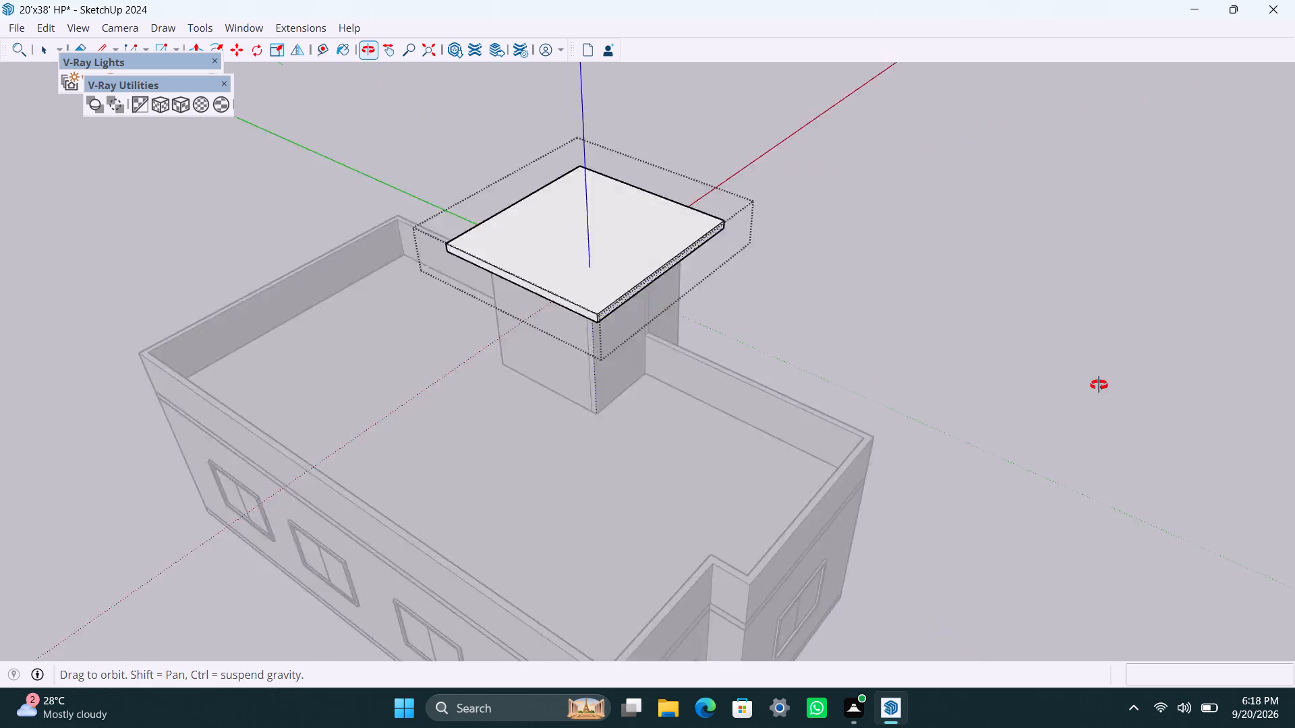
middle_click_drag(1099, 385, 1294, 400)
scroll(800, 354, "up", 6)
left_click(725, 276)
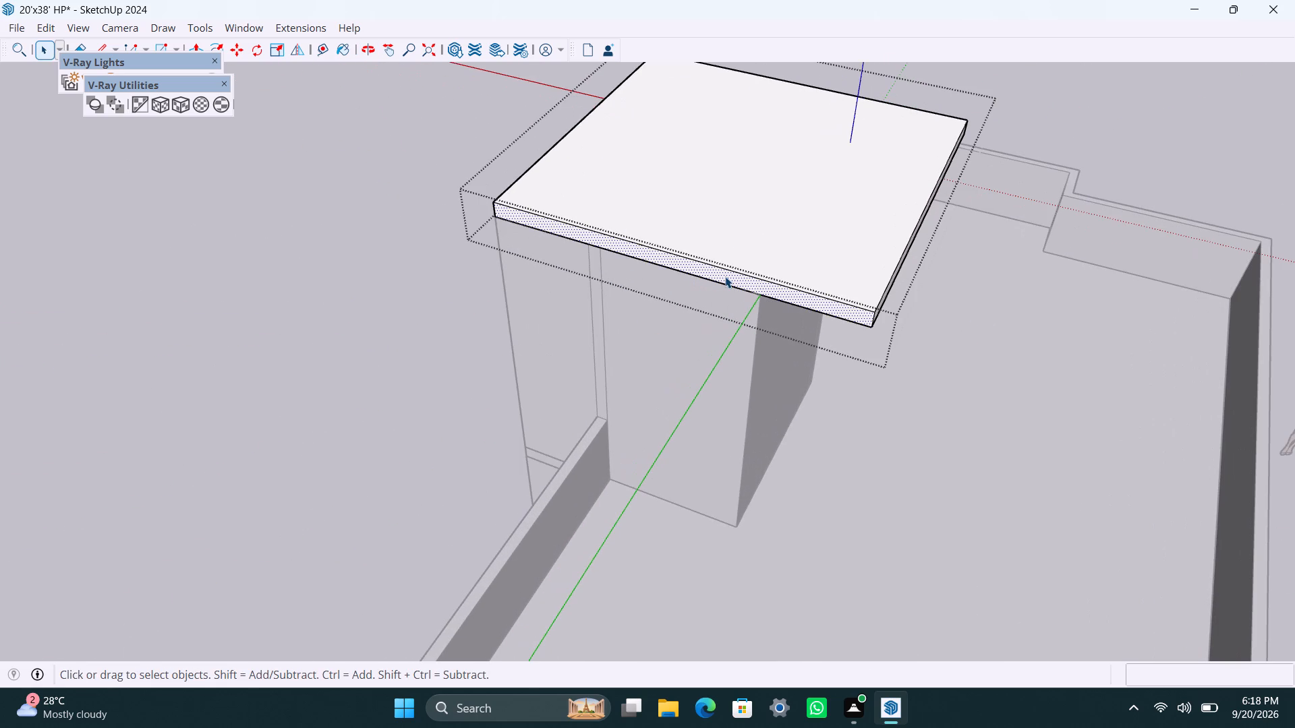
key("p")
left_click(726, 276)
type("3'")
key("Return")
key("space")
scroll(712, 407, "down", 12)
left_click(1149, 189)
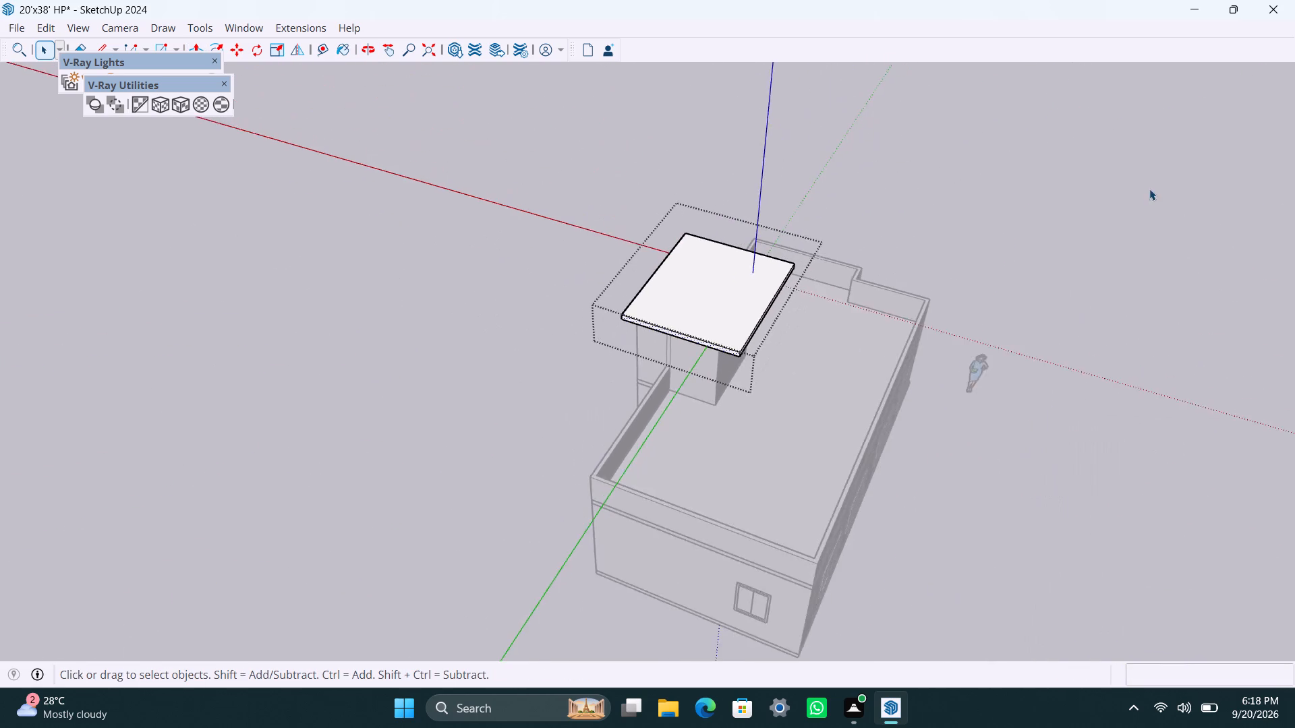
double_click(1135, 213)
Run the FixIt 101 cleanup twice on the selected wall, roof and stair cover slab groups, then clear the selection.
scroll(1011, 489, "up", 3)
middle_click_drag(977, 524, 406, 410)
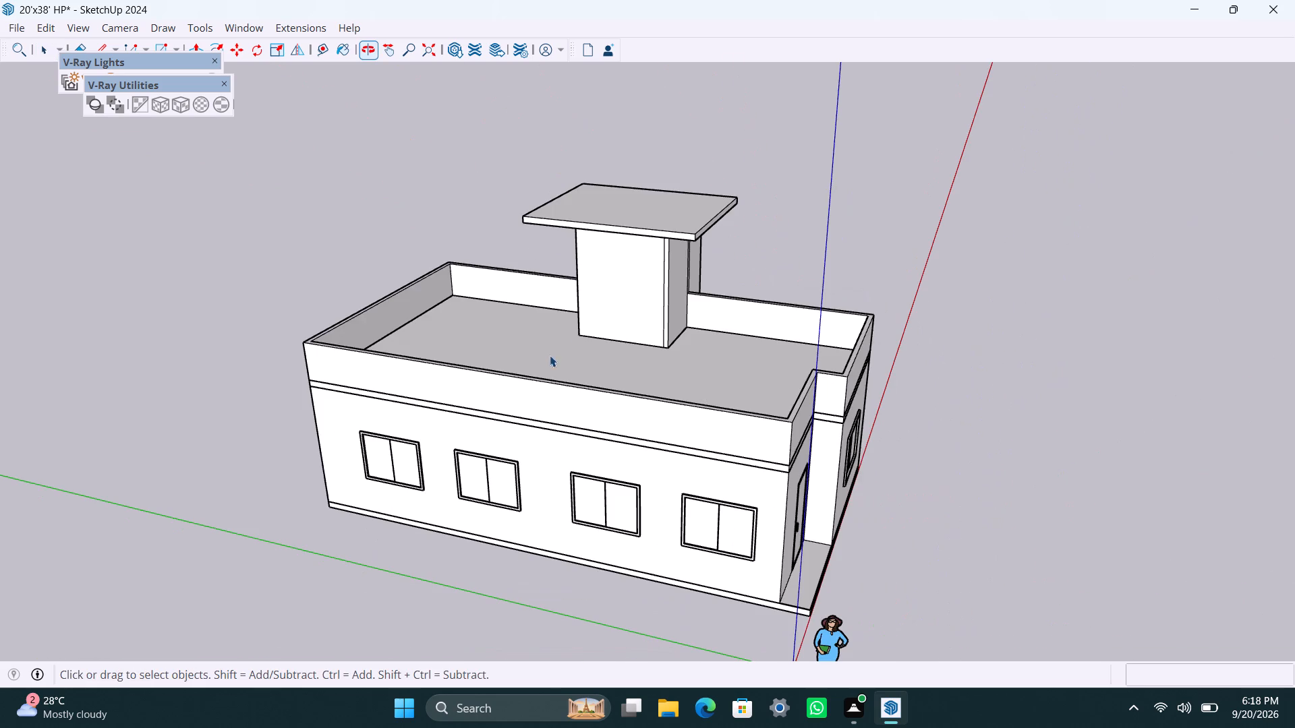
left_click(651, 276)
left_click(690, 491, "shift")
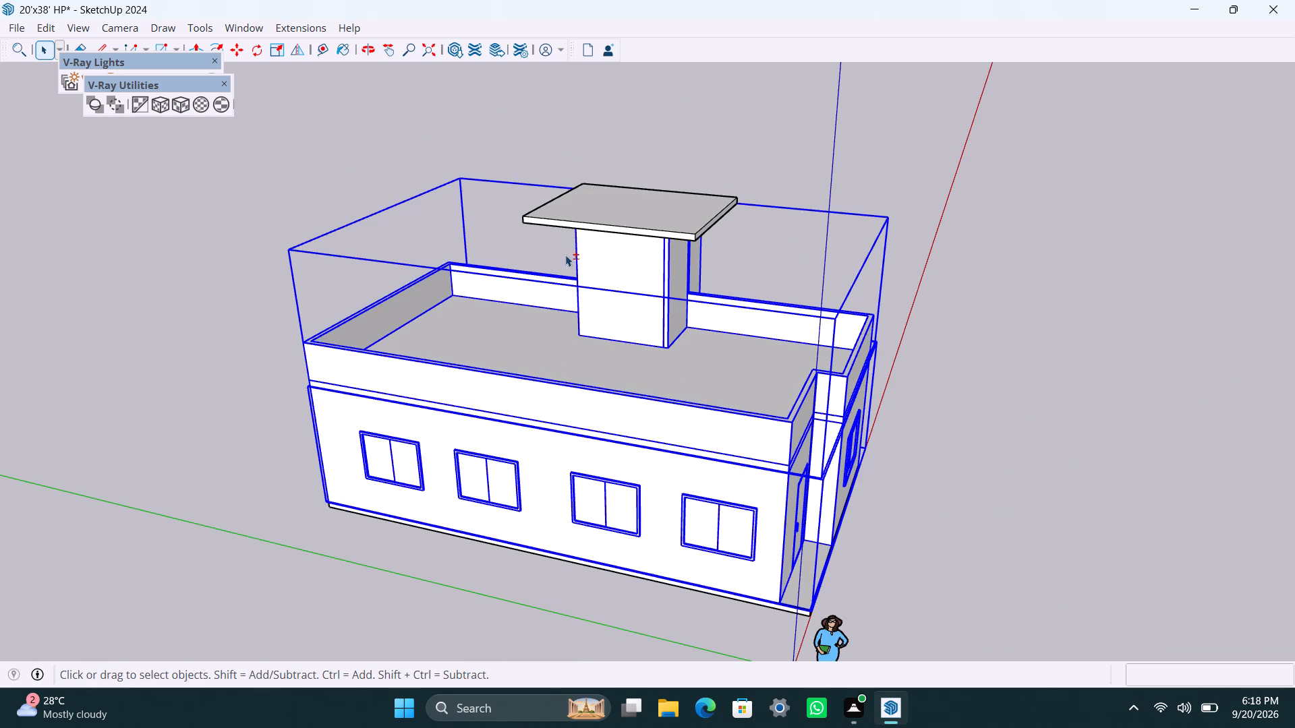
left_click(610, 222, "shift")
right_click(611, 222)
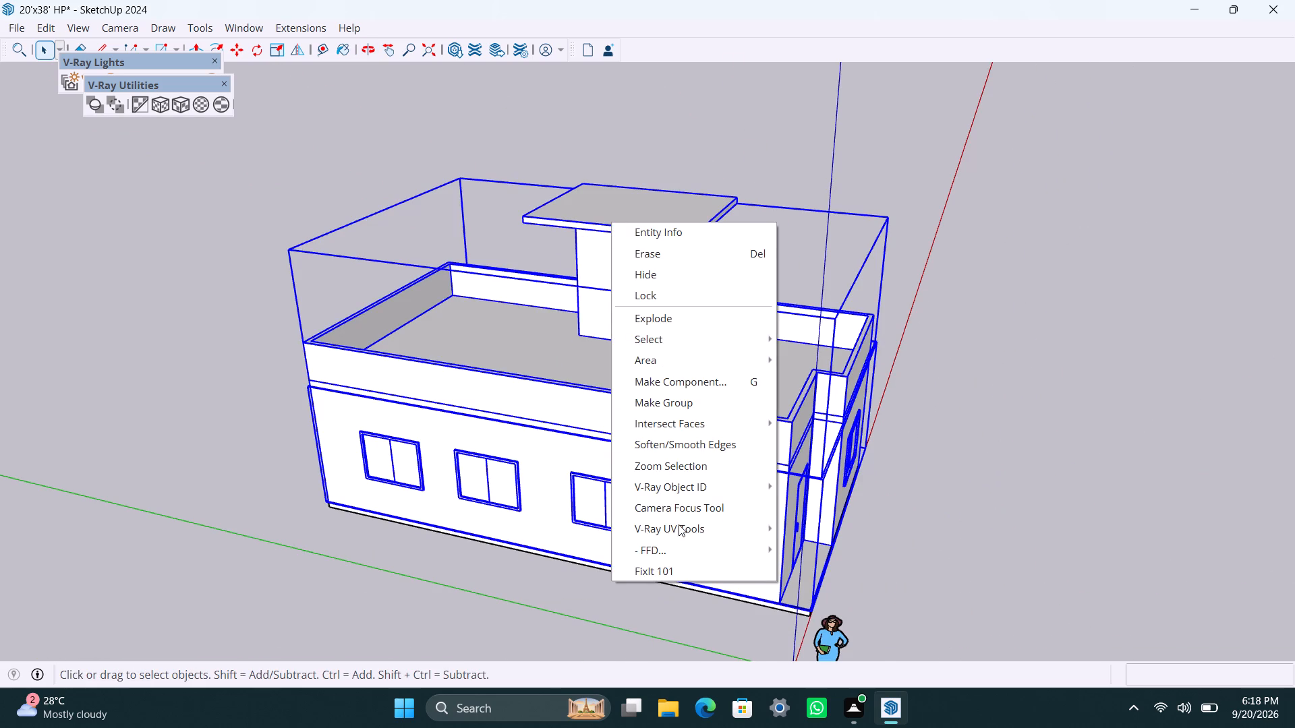
left_click(687, 546)
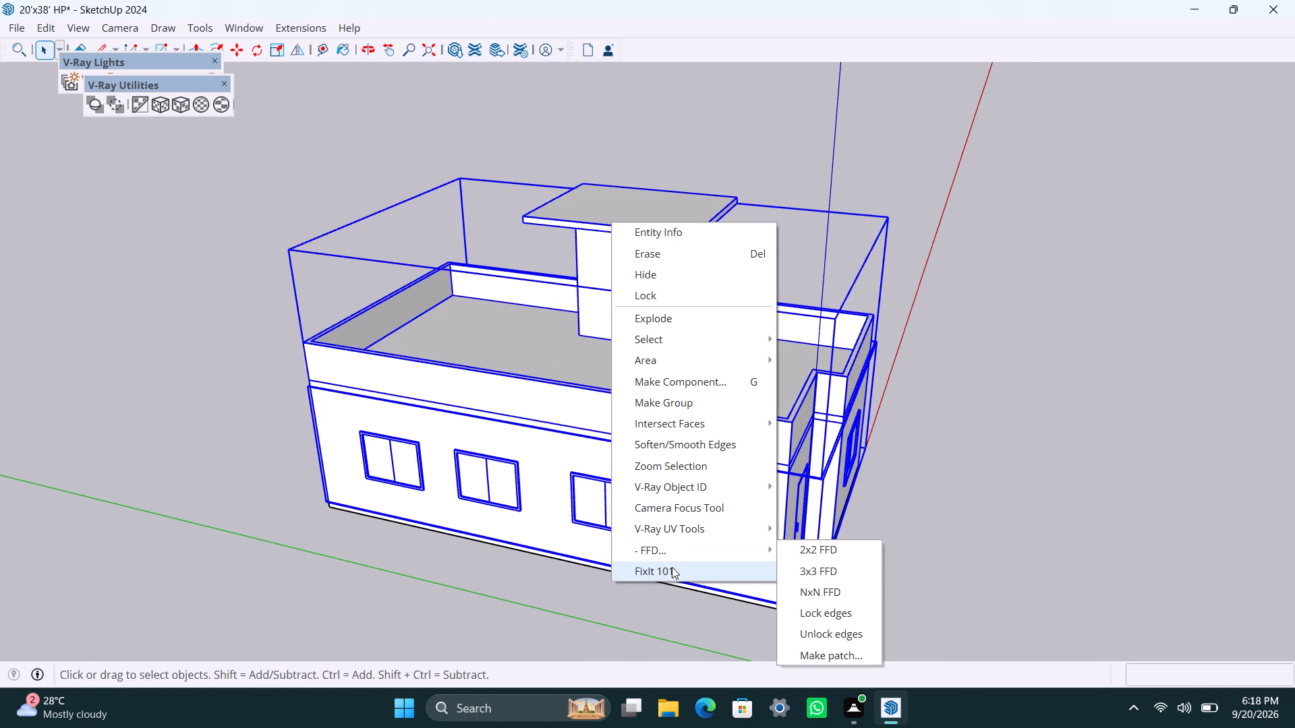
left_click(672, 568)
left_click(700, 433)
right_click(671, 220)
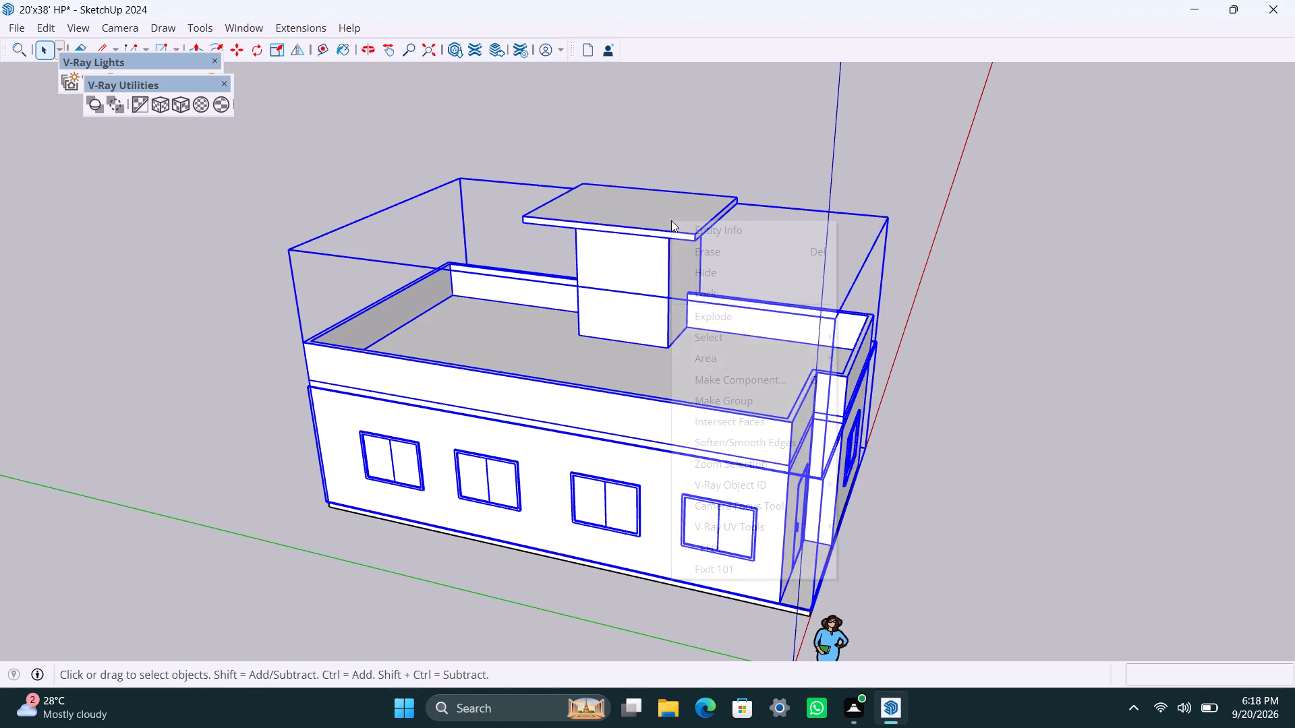
left_click(770, 568)
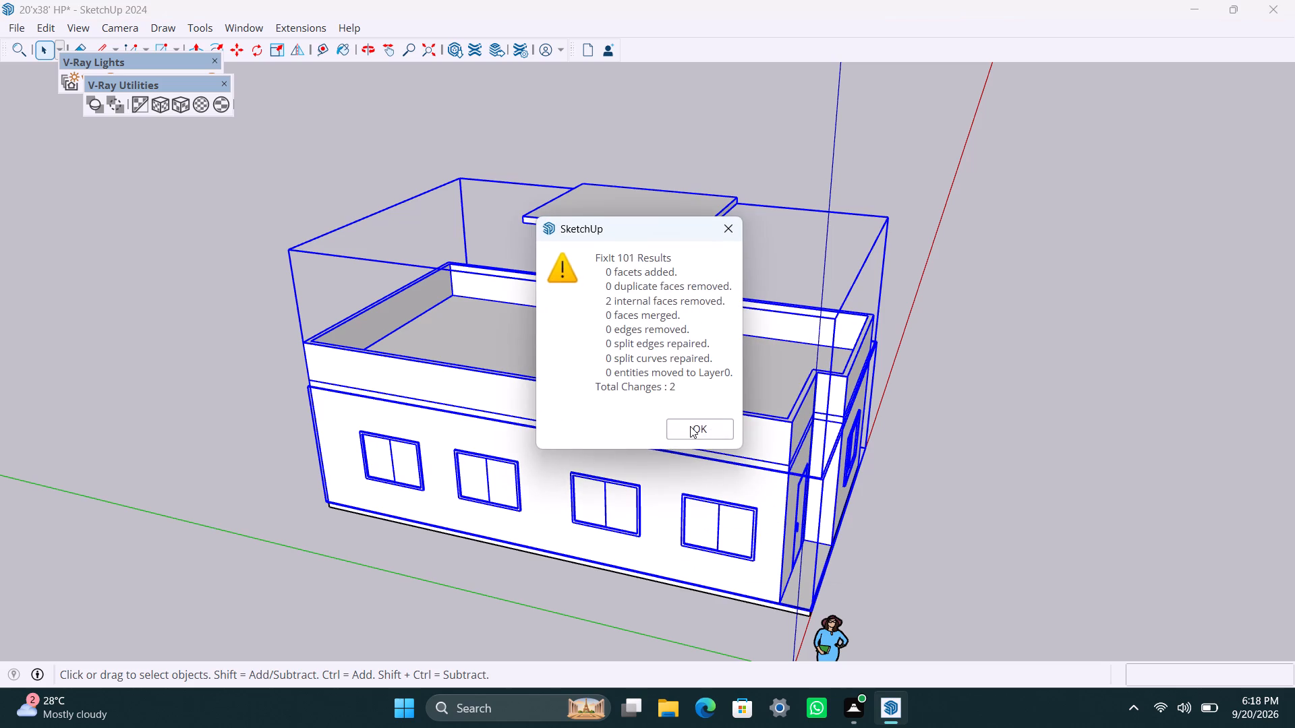
left_click(690, 426)
left_click(1180, 473)
Inside the roof group, extend the front slab edge above the window 2' outward.
scroll(782, 438, "up", 3)
middle_click_drag(938, 408, 409, 464)
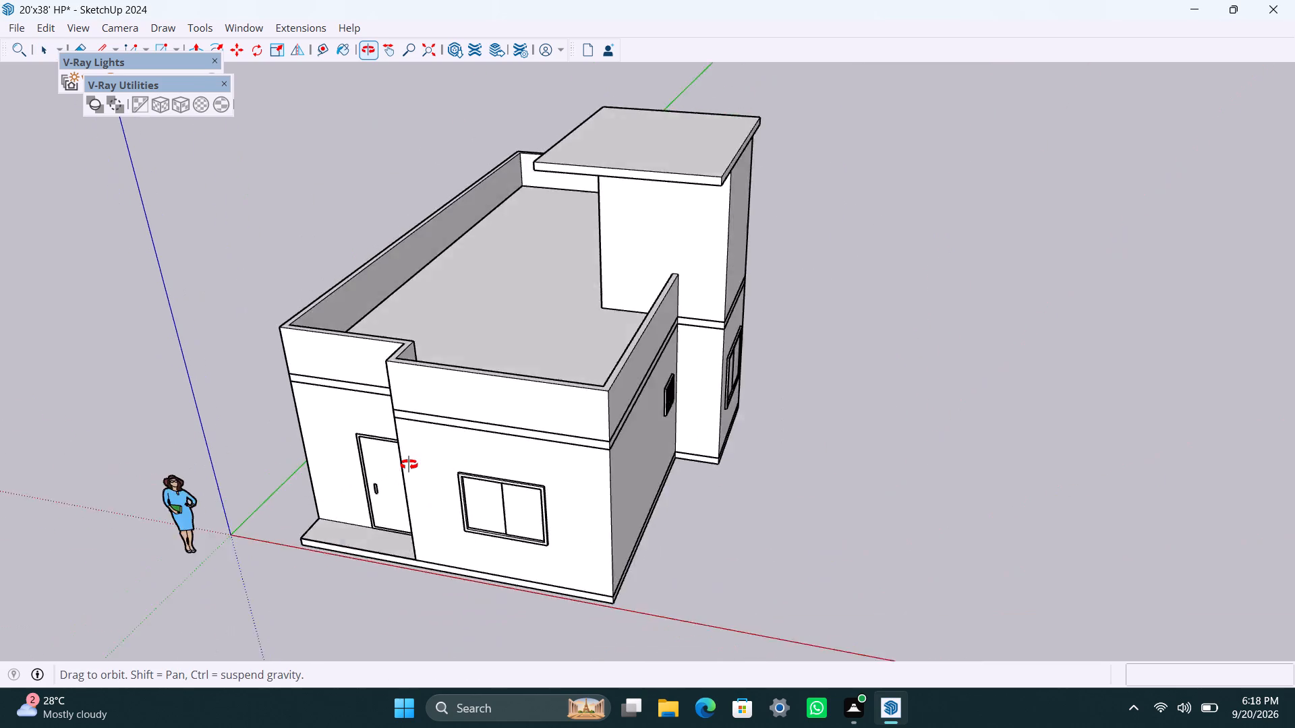
middle_click_drag(409, 464, 538, 462)
scroll(548, 407, "down", 4)
middle_click_drag(604, 401, 668, 382, "shift")
scroll(646, 404, "up", 4)
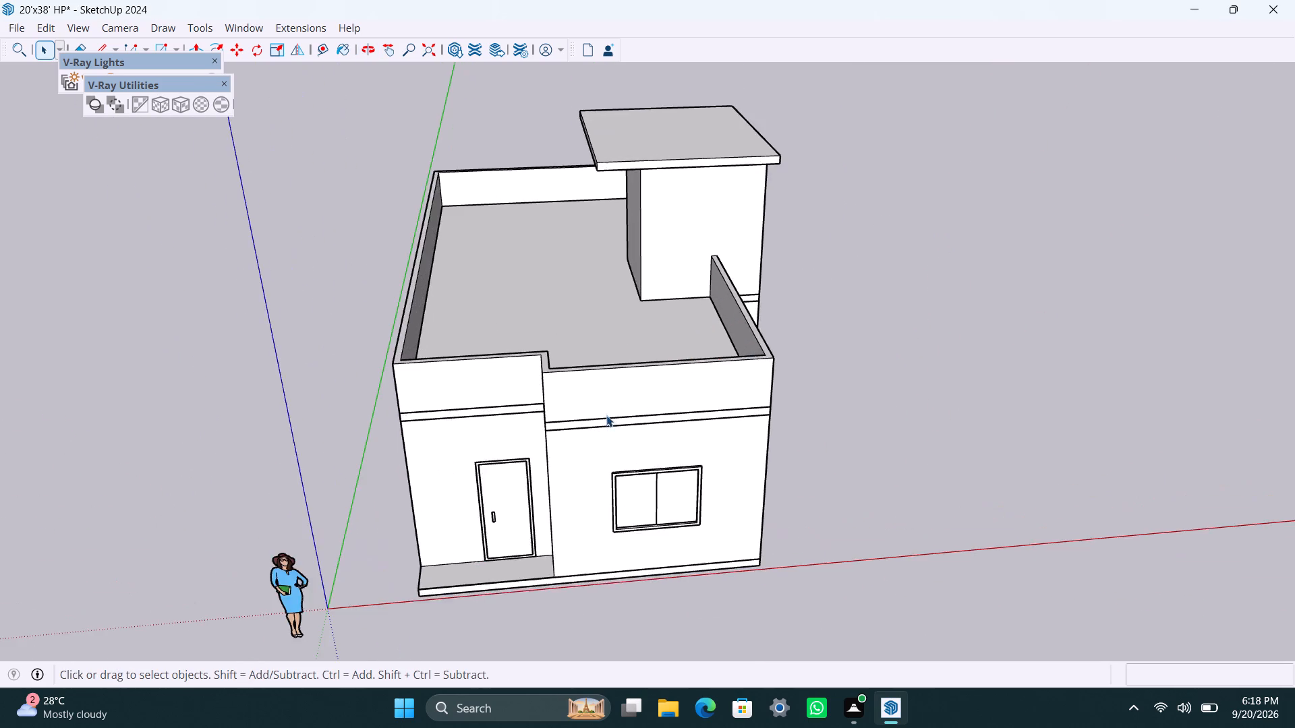
scroll(606, 415, "up", 4)
triple_click(603, 429)
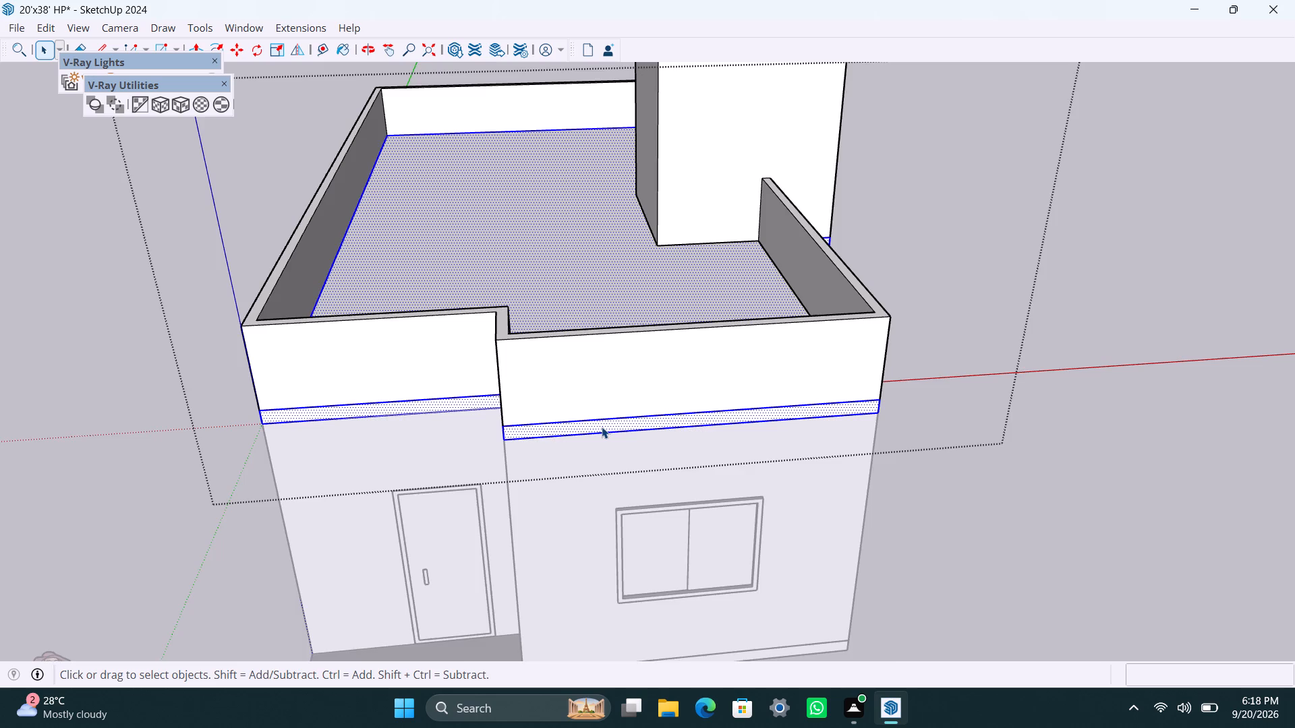
scroll(602, 427, "up", 2)
left_click(601, 427)
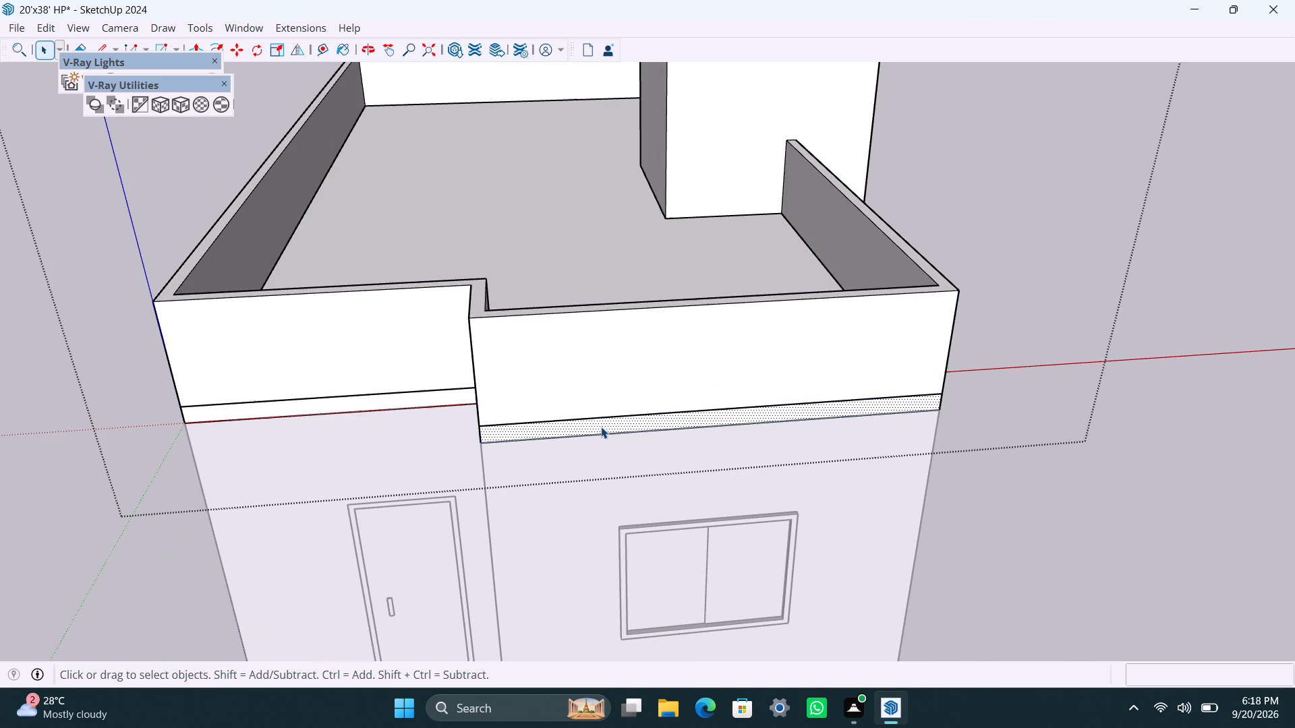
key("p")
left_click(601, 427)
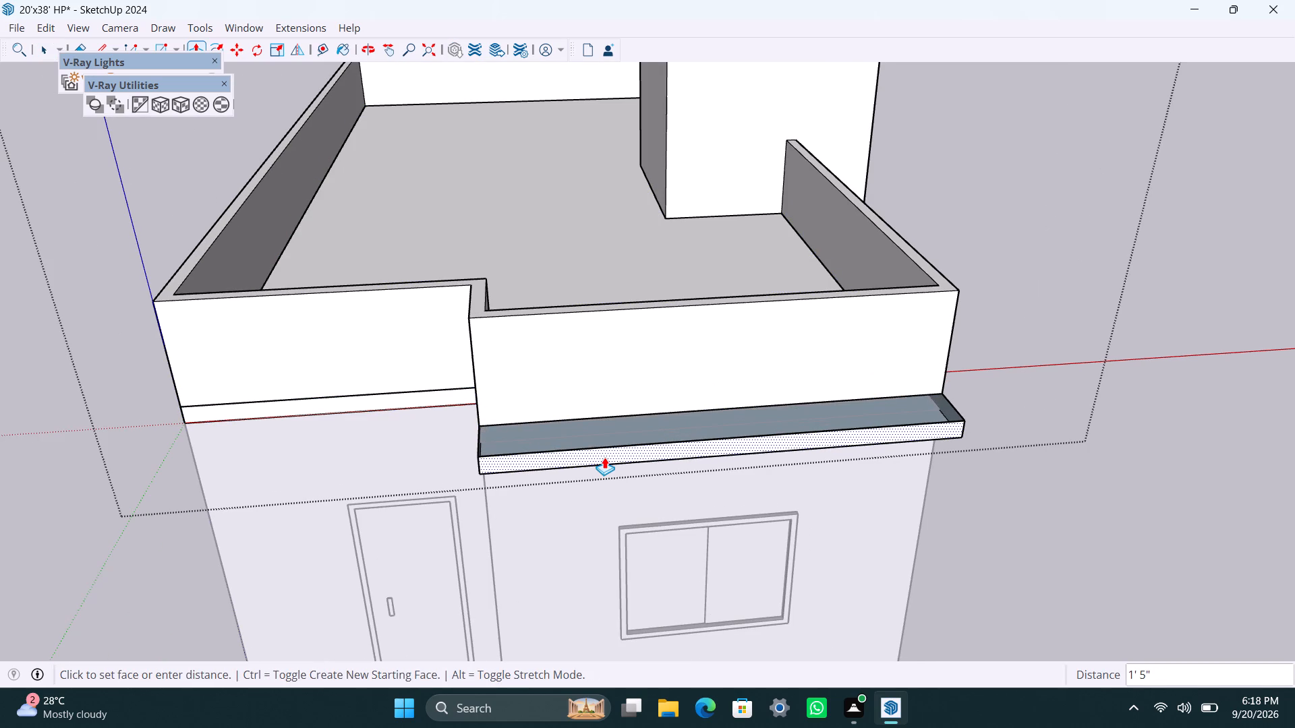
type("2'")
key("Return")
key("space")
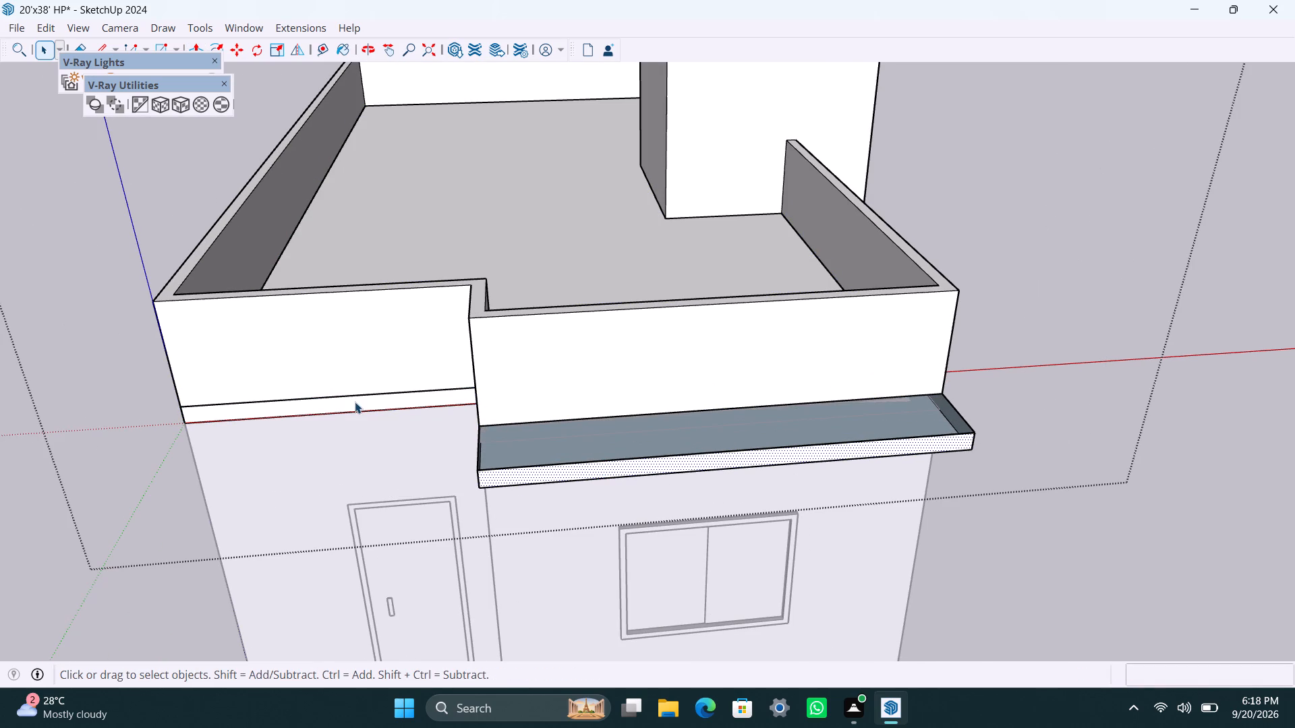
Extend the front slab edge above the entrance door 2' outward.
left_click(355, 402)
key("p")
left_click(355, 402)
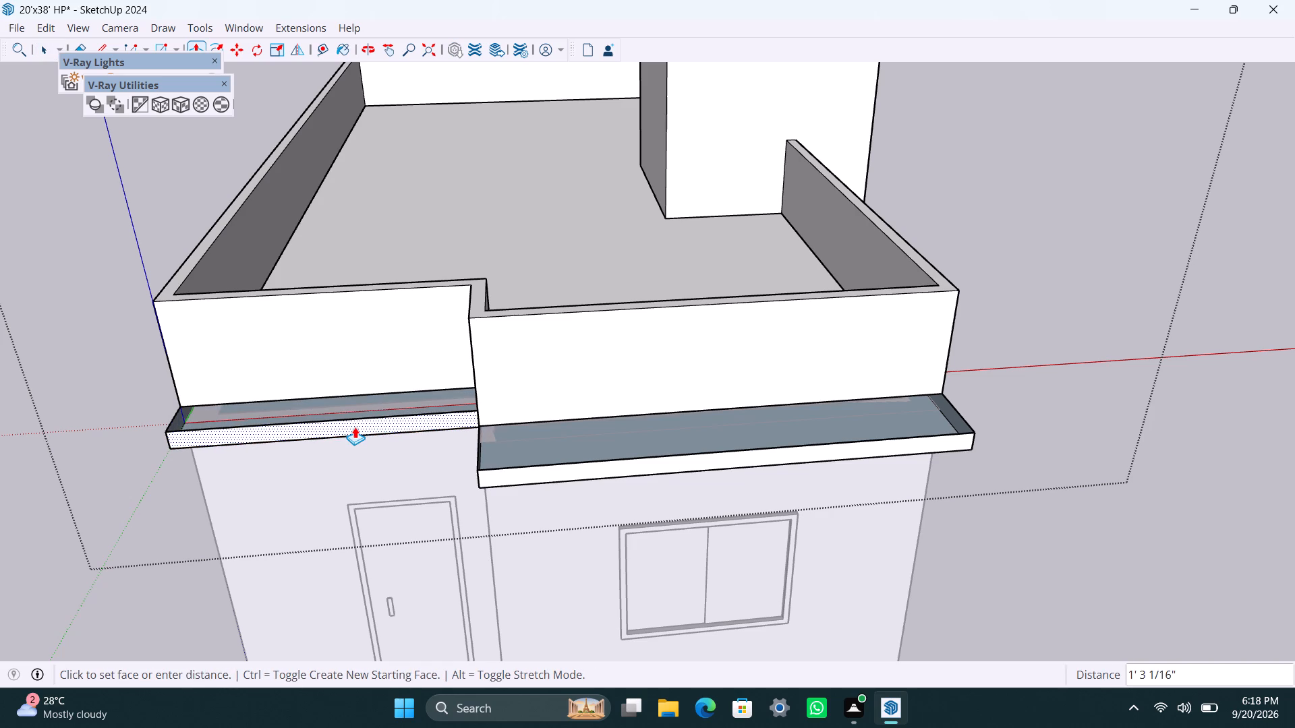
type("2'")
key("Return")
key("space")
Extend the window-side ledge's end face 2' sideways over the entrance door side and leave the roof group.
scroll(357, 435, "down", 2)
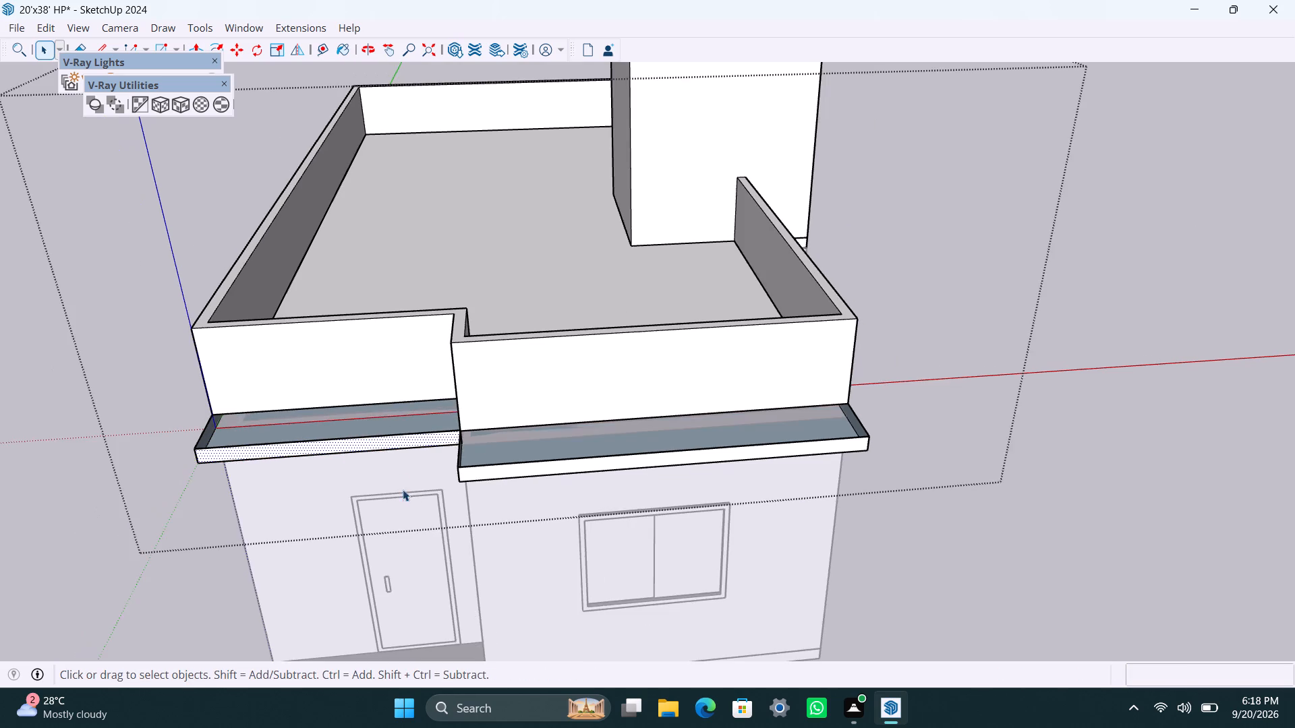
middle_click_drag(410, 496, 836, 522)
scroll(1061, 406, "up", 4)
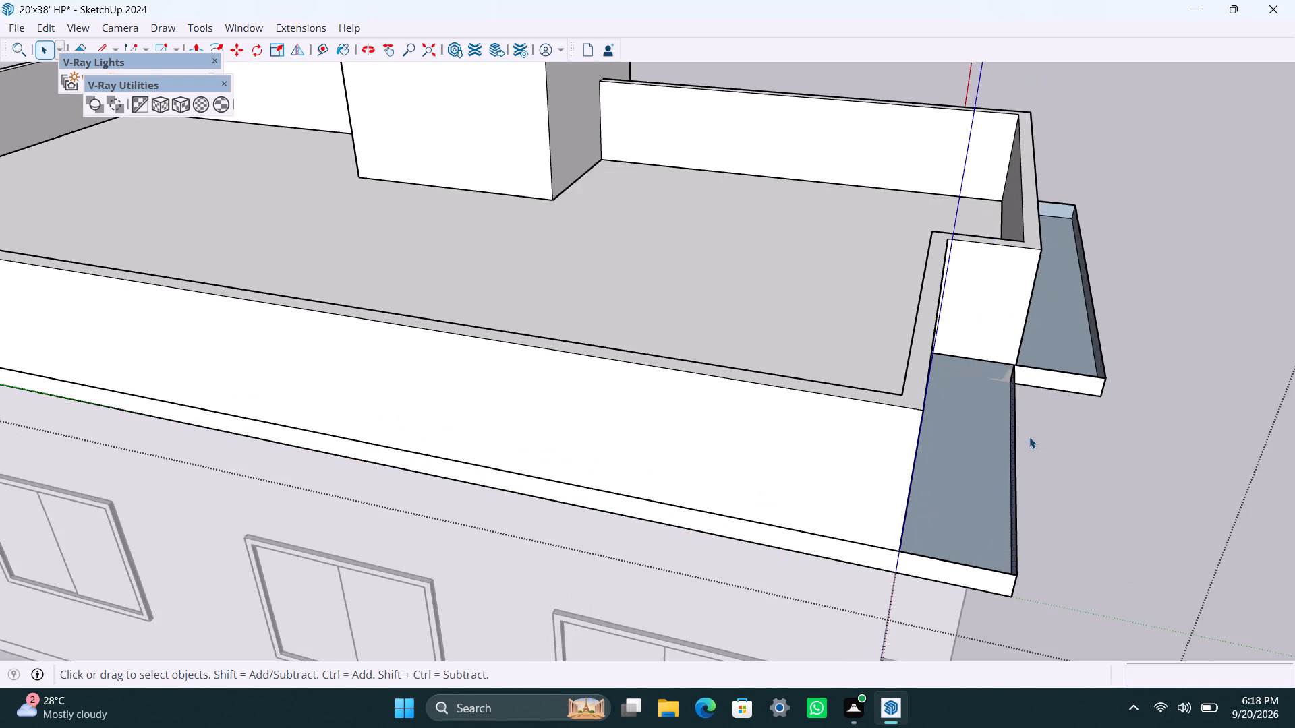
scroll(1028, 466, "down", 4)
middle_click_drag(1028, 477, 743, 460)
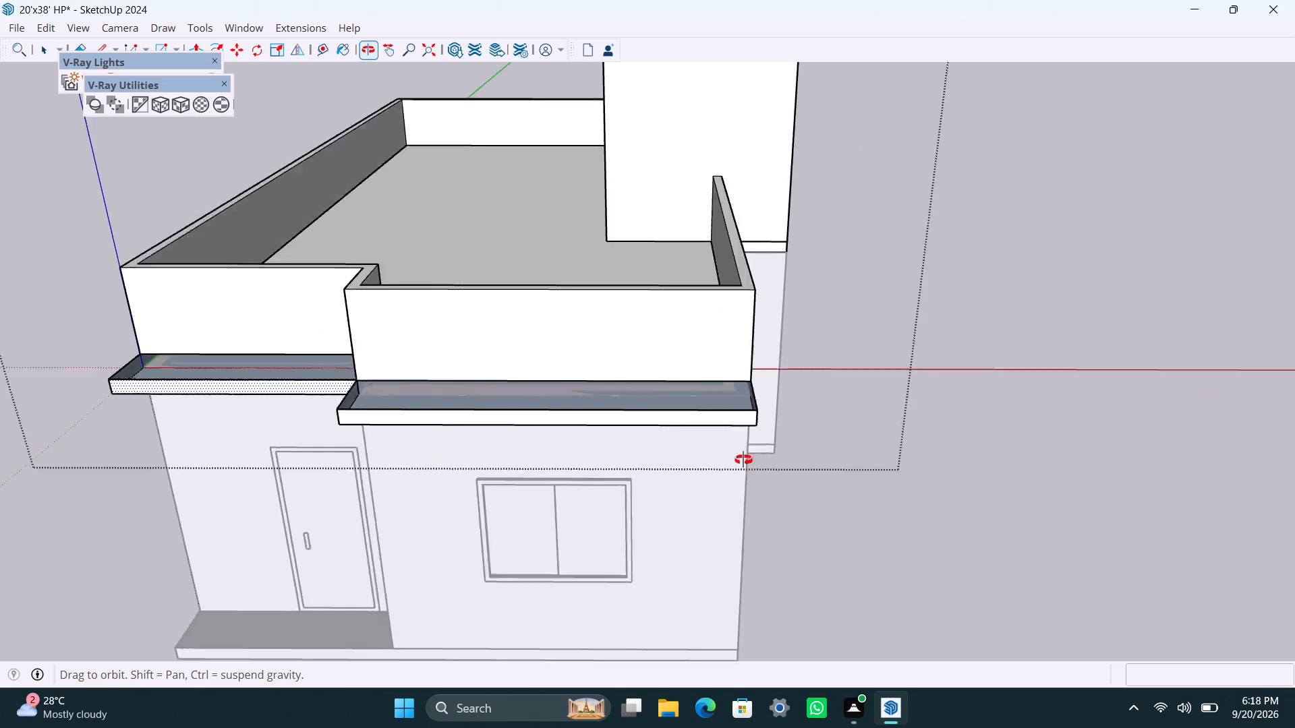
middle_click_drag(743, 460, 797, 460)
scroll(787, 439, "up", 2)
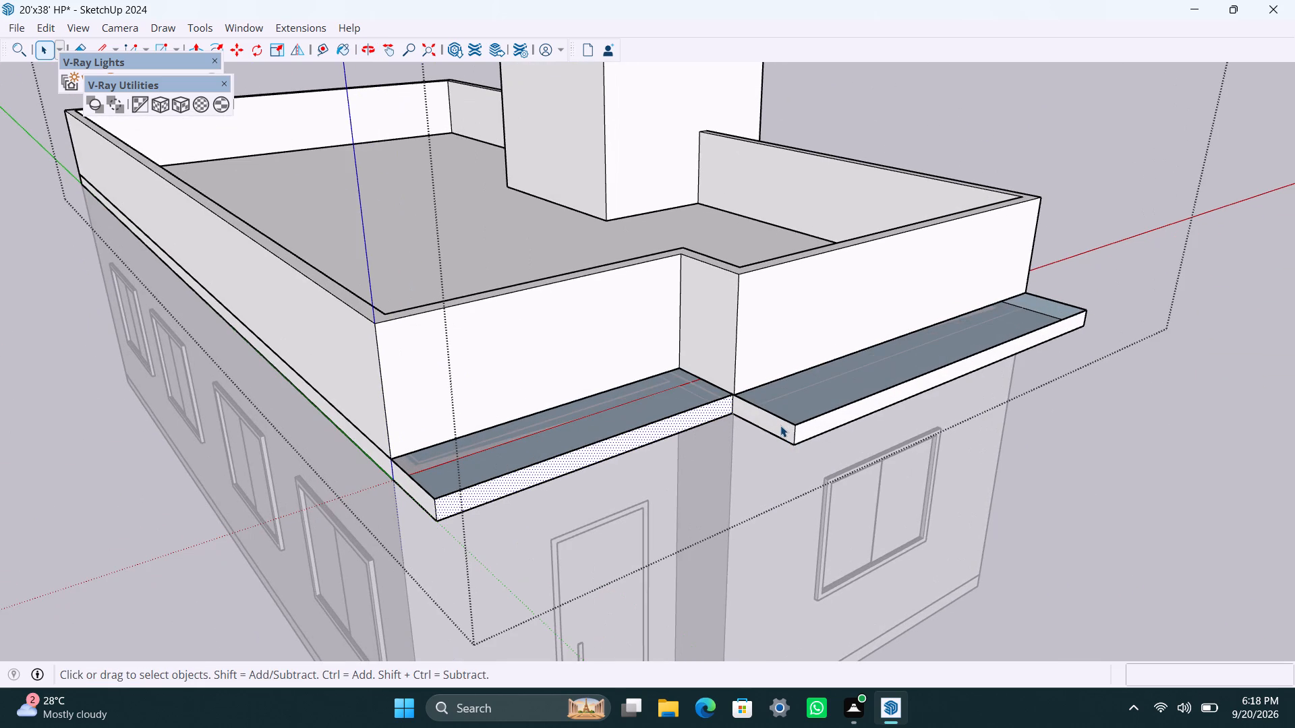
left_click(780, 425)
key("p")
left_click_drag(780, 425, 774, 426)
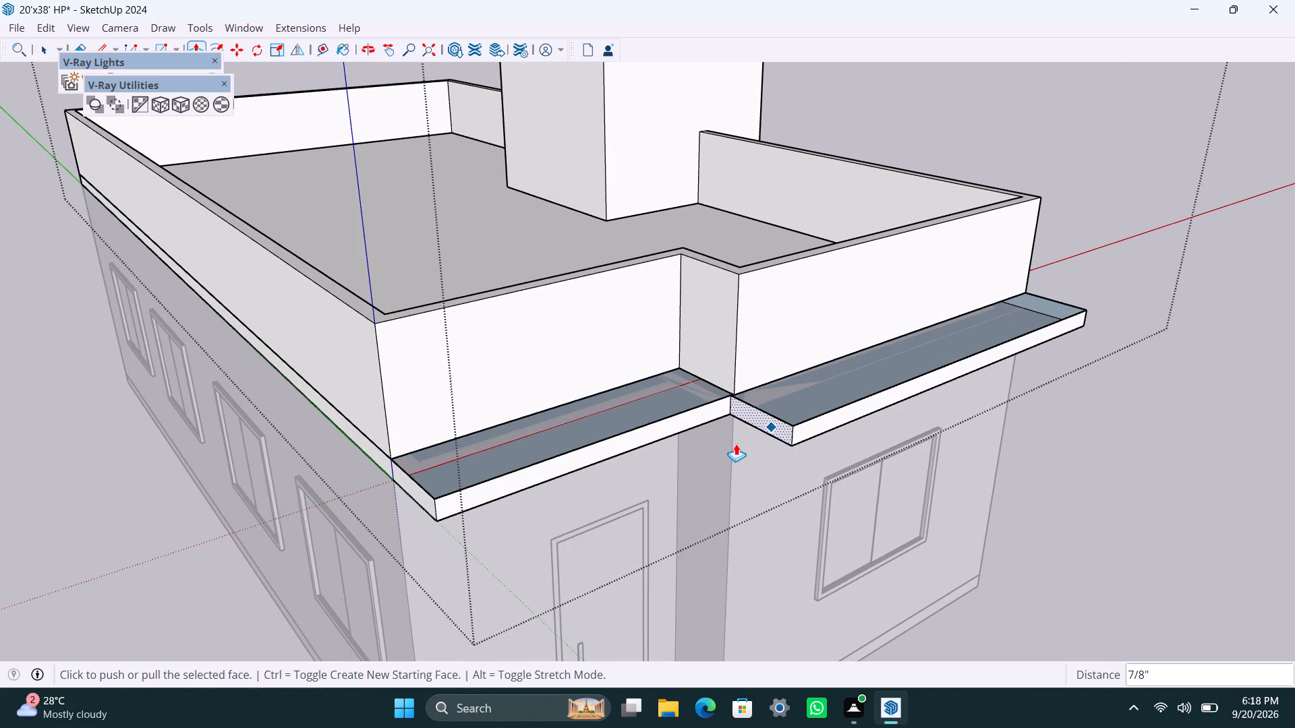
left_click_drag(776, 426, 757, 434)
type("2'")
key("Return")
key("space")
scroll(800, 417, "down", 5)
left_click(1186, 432)
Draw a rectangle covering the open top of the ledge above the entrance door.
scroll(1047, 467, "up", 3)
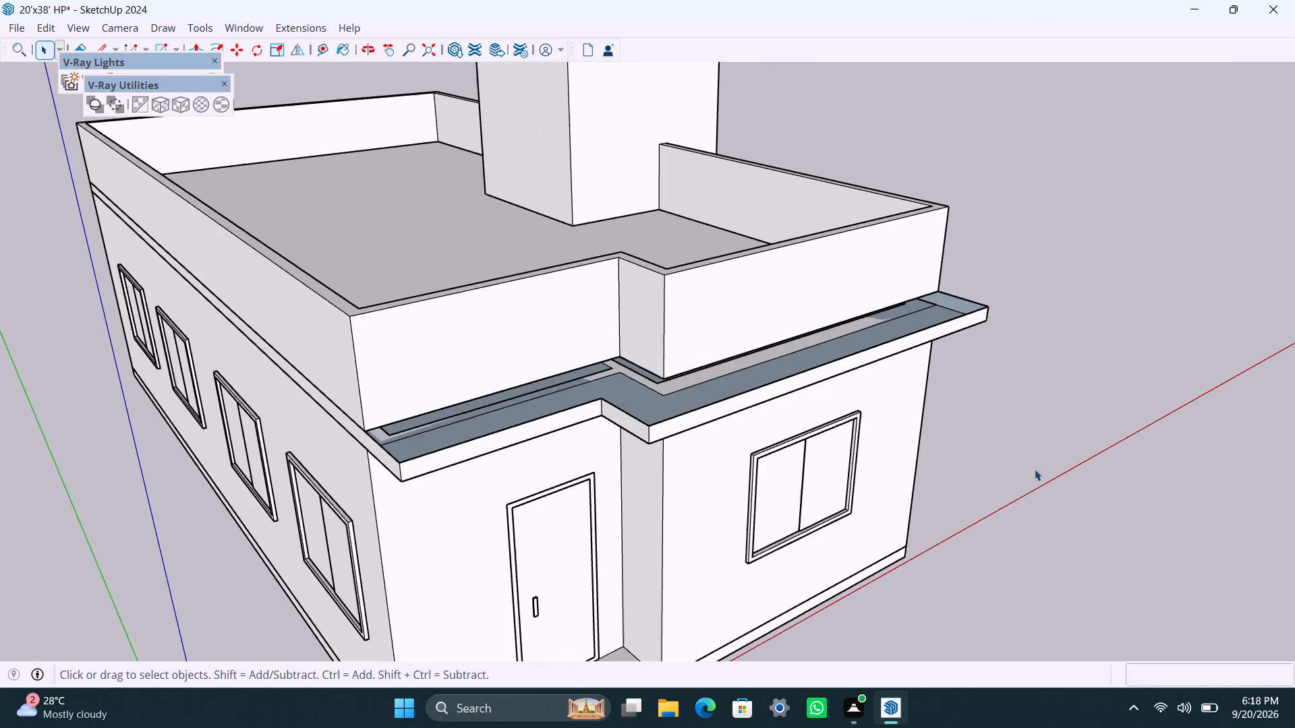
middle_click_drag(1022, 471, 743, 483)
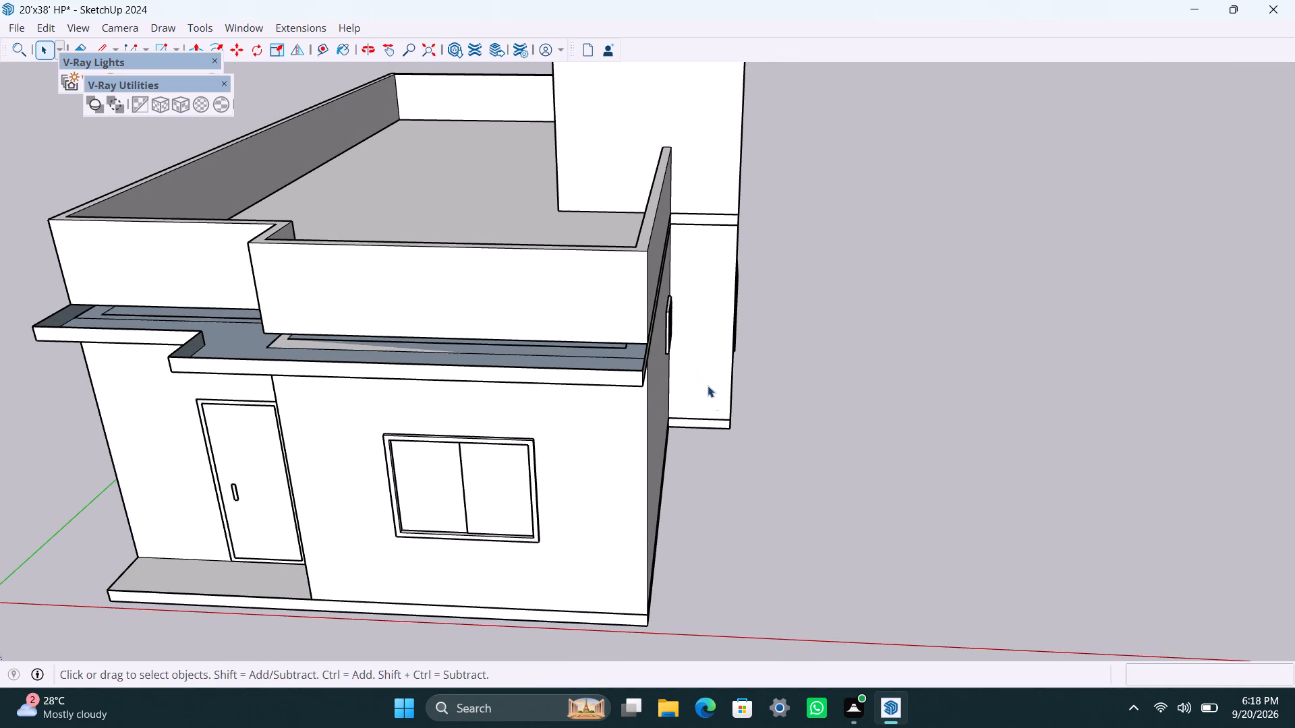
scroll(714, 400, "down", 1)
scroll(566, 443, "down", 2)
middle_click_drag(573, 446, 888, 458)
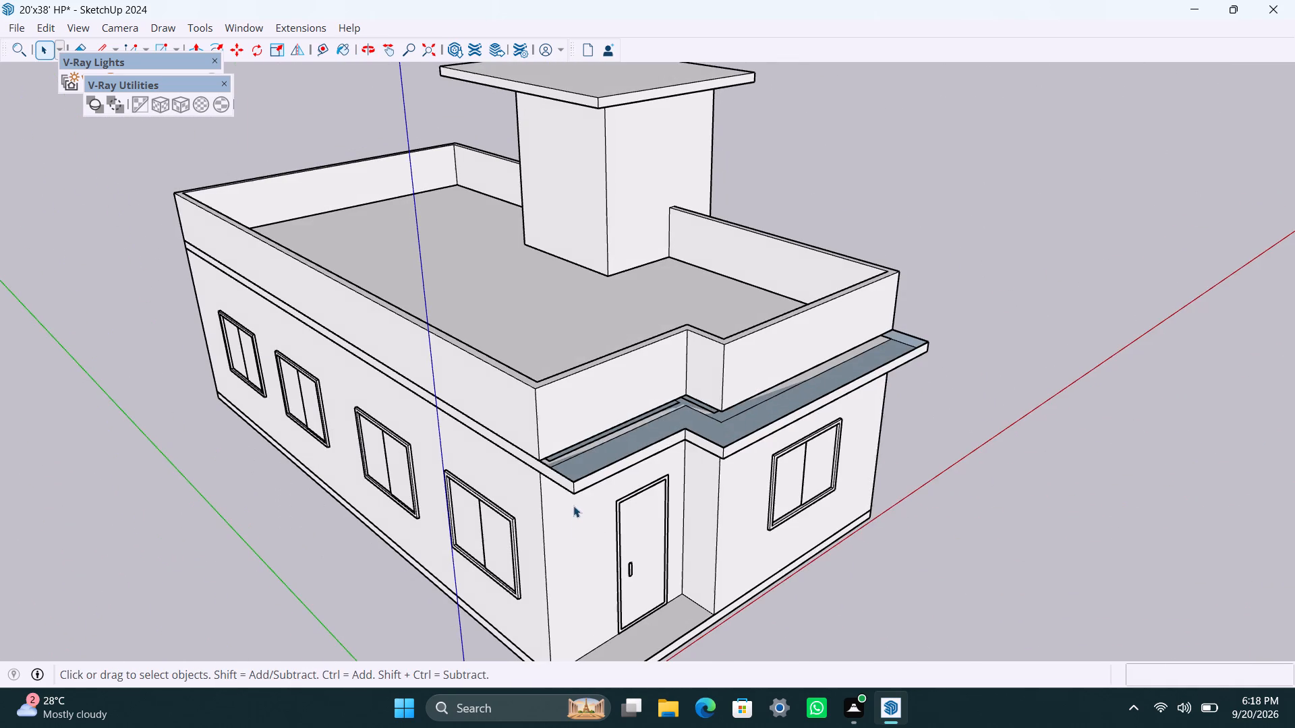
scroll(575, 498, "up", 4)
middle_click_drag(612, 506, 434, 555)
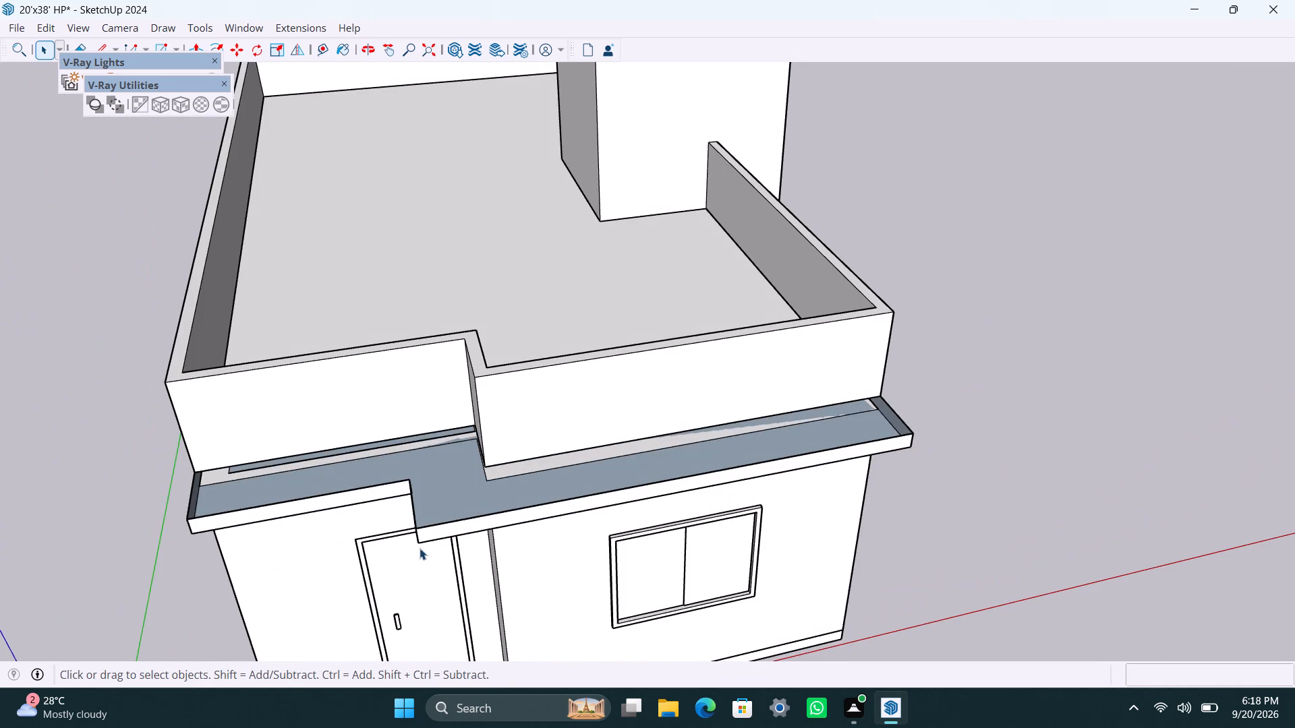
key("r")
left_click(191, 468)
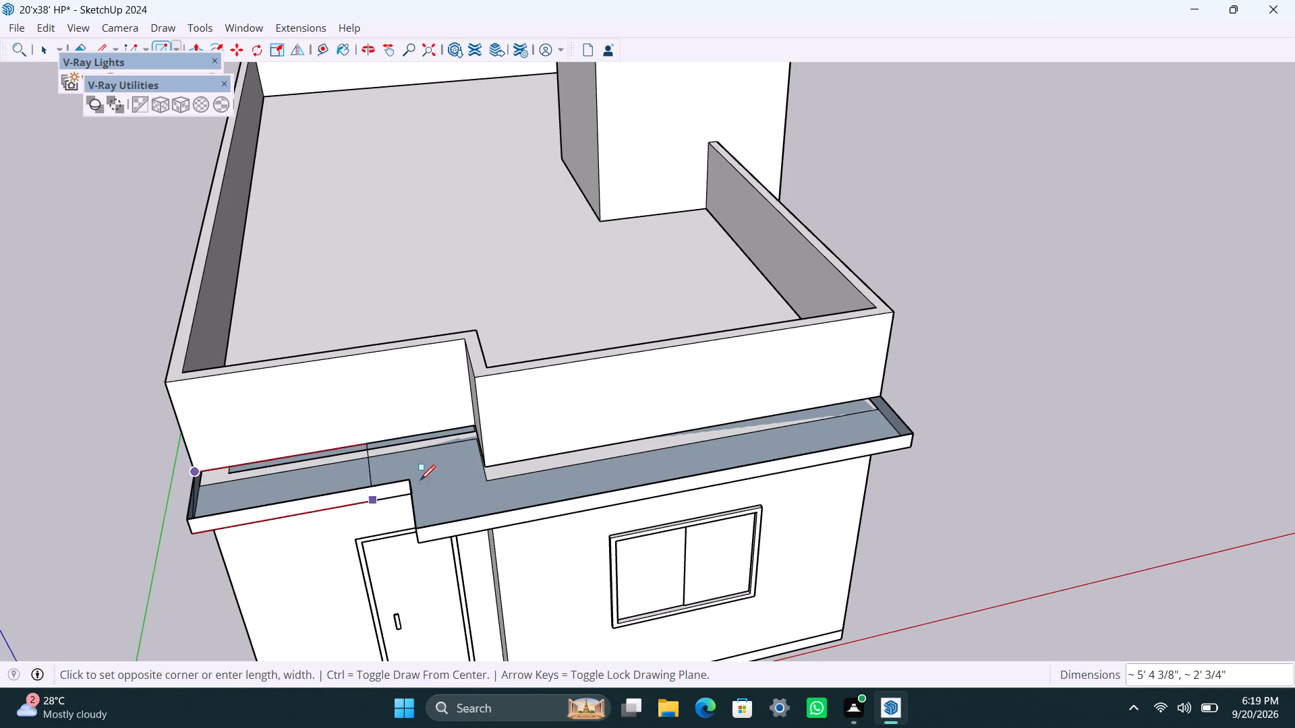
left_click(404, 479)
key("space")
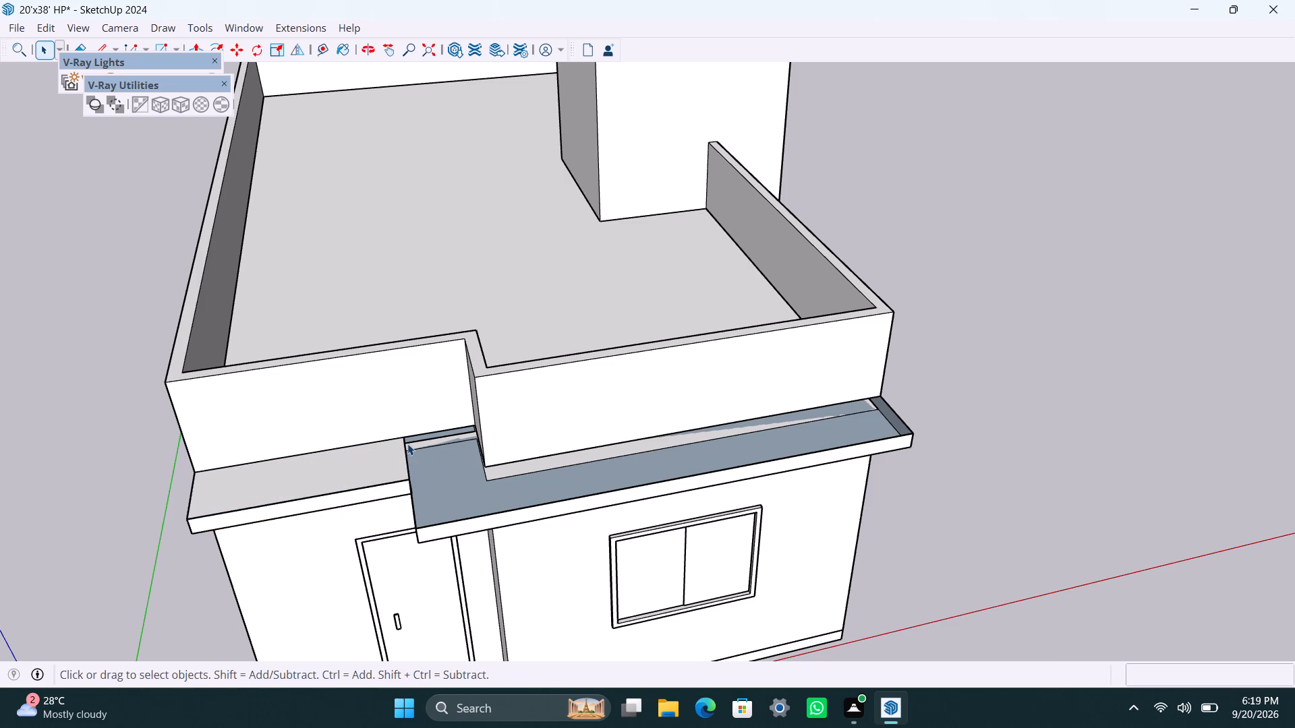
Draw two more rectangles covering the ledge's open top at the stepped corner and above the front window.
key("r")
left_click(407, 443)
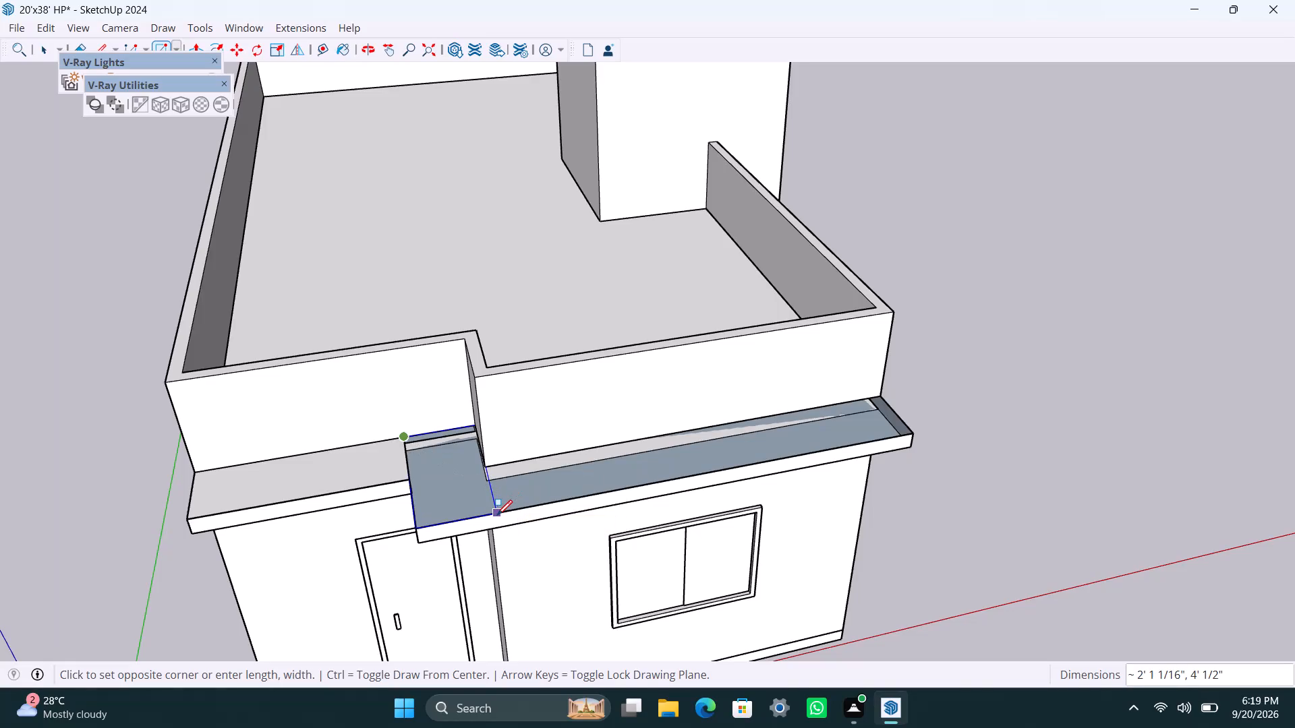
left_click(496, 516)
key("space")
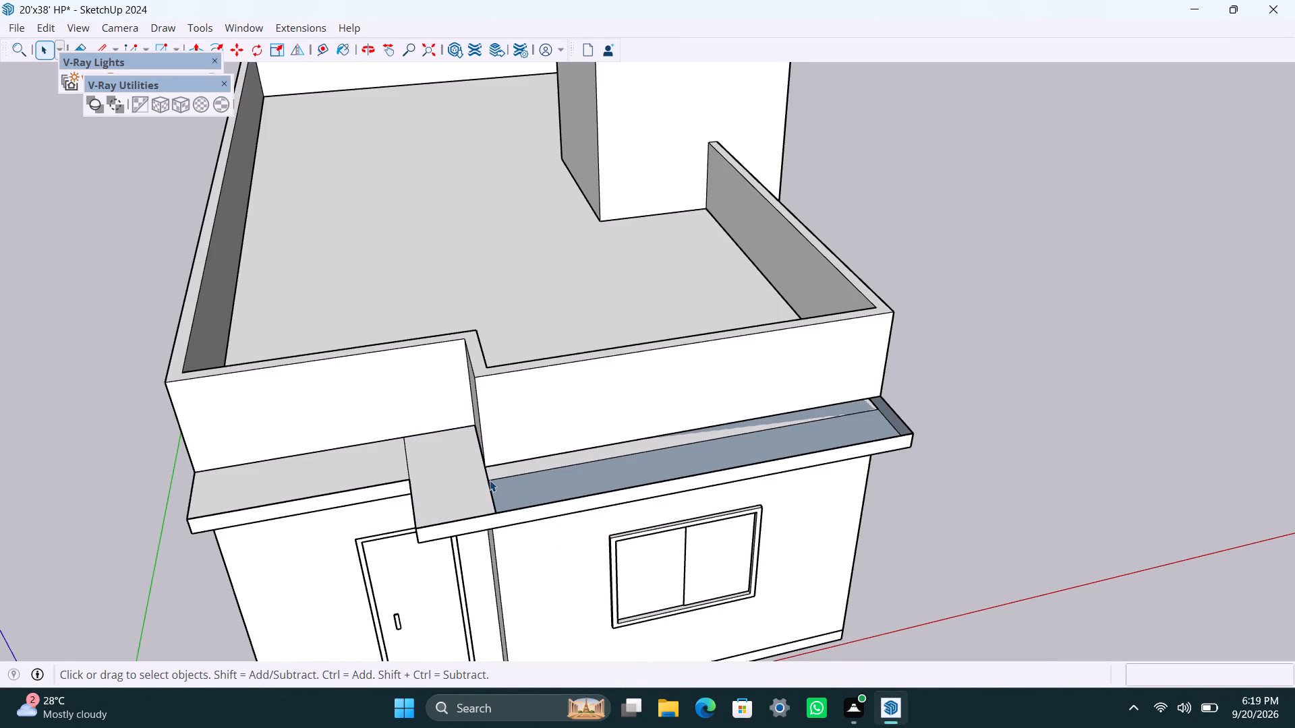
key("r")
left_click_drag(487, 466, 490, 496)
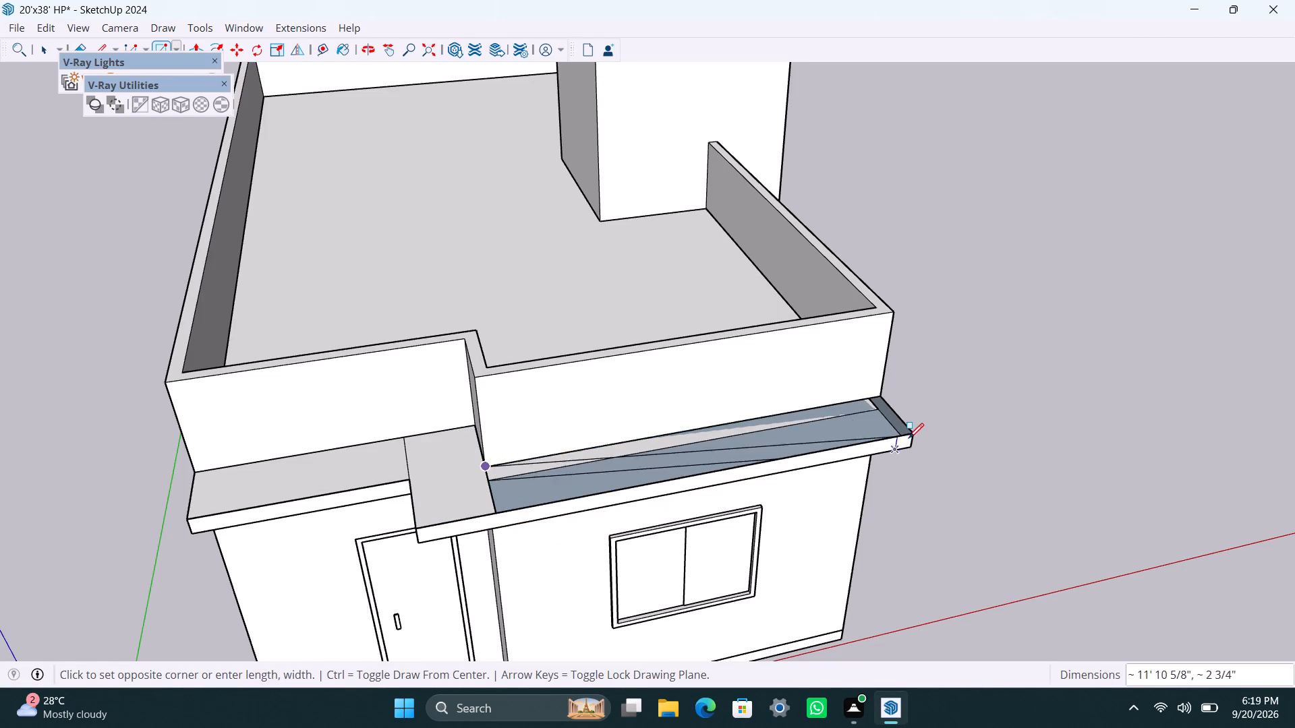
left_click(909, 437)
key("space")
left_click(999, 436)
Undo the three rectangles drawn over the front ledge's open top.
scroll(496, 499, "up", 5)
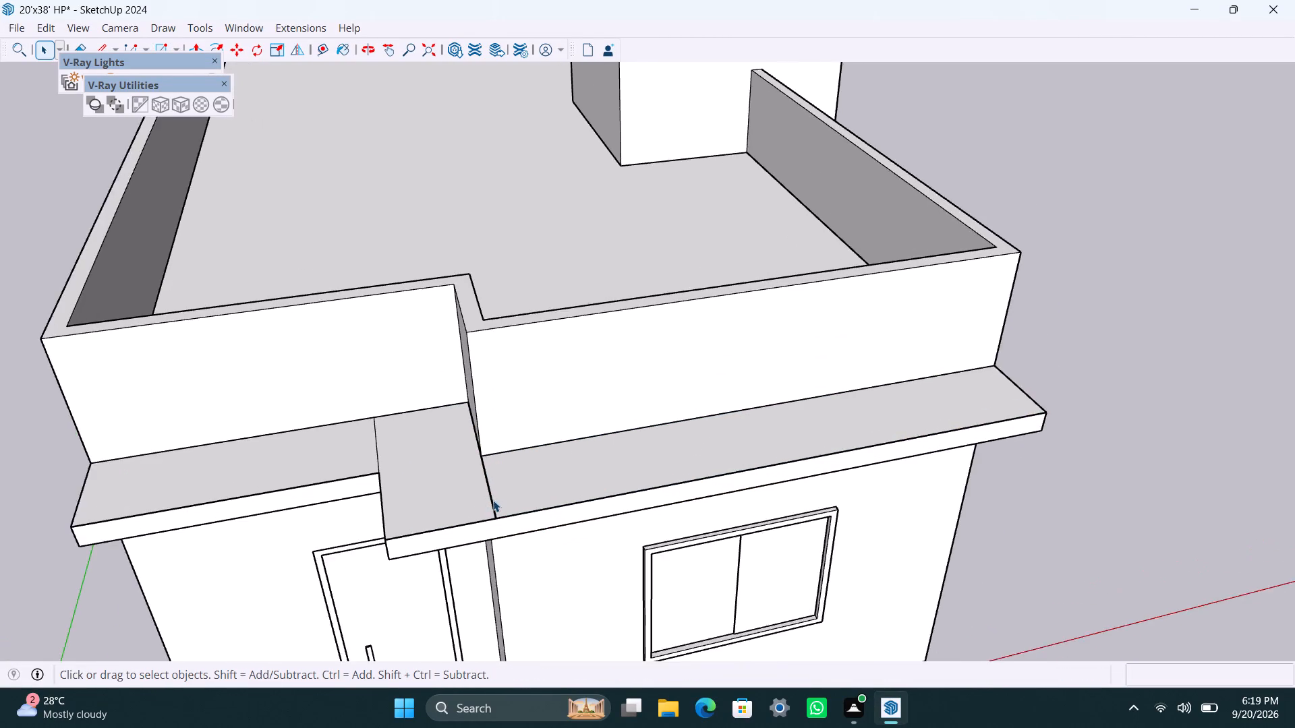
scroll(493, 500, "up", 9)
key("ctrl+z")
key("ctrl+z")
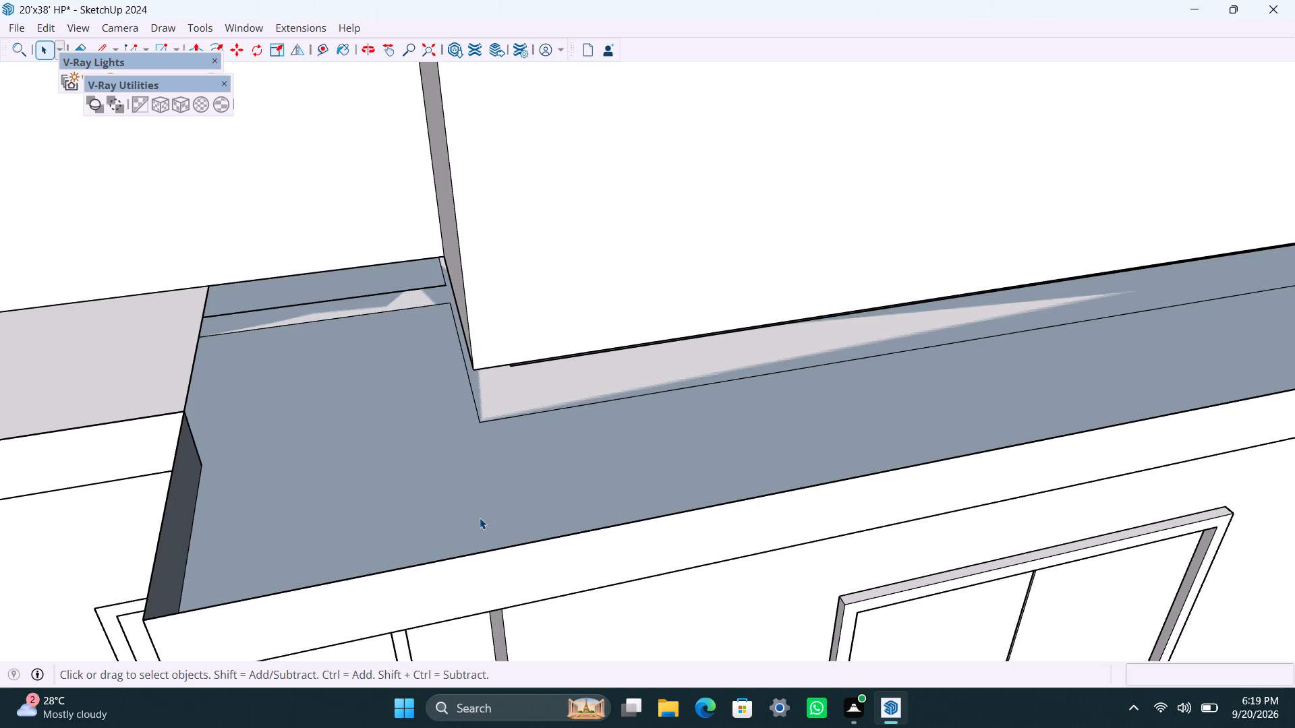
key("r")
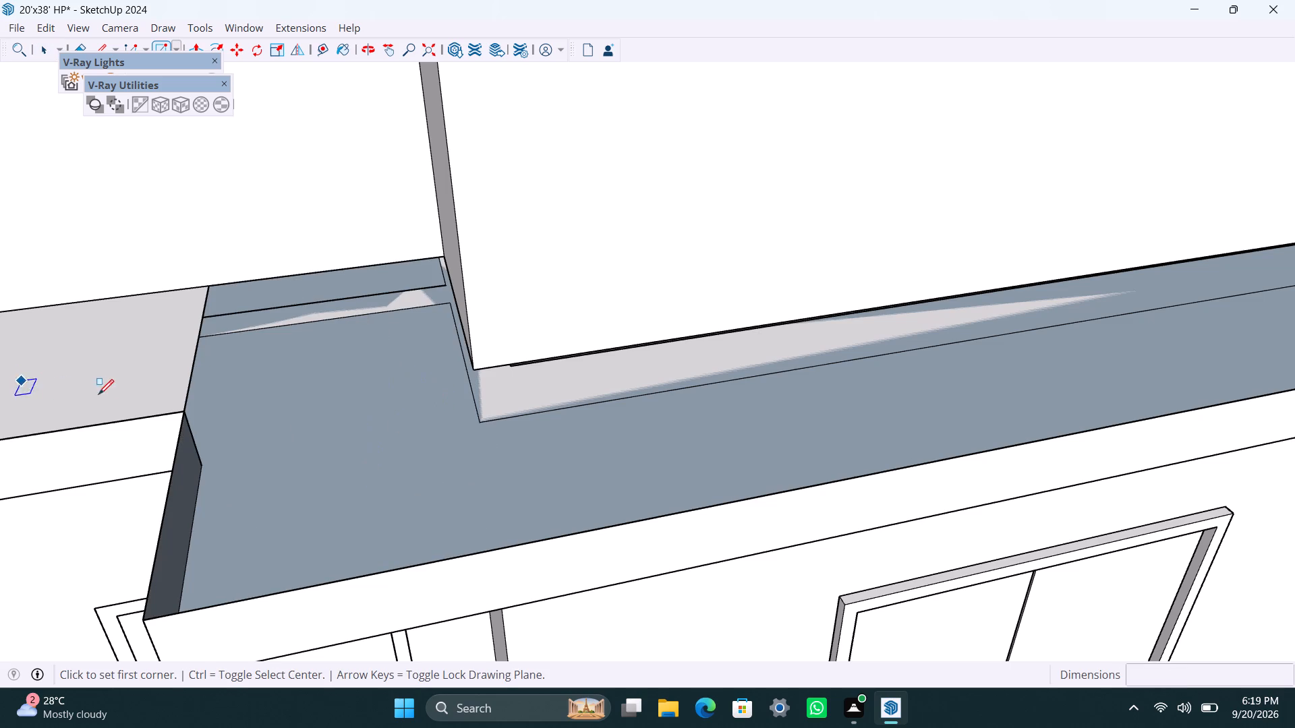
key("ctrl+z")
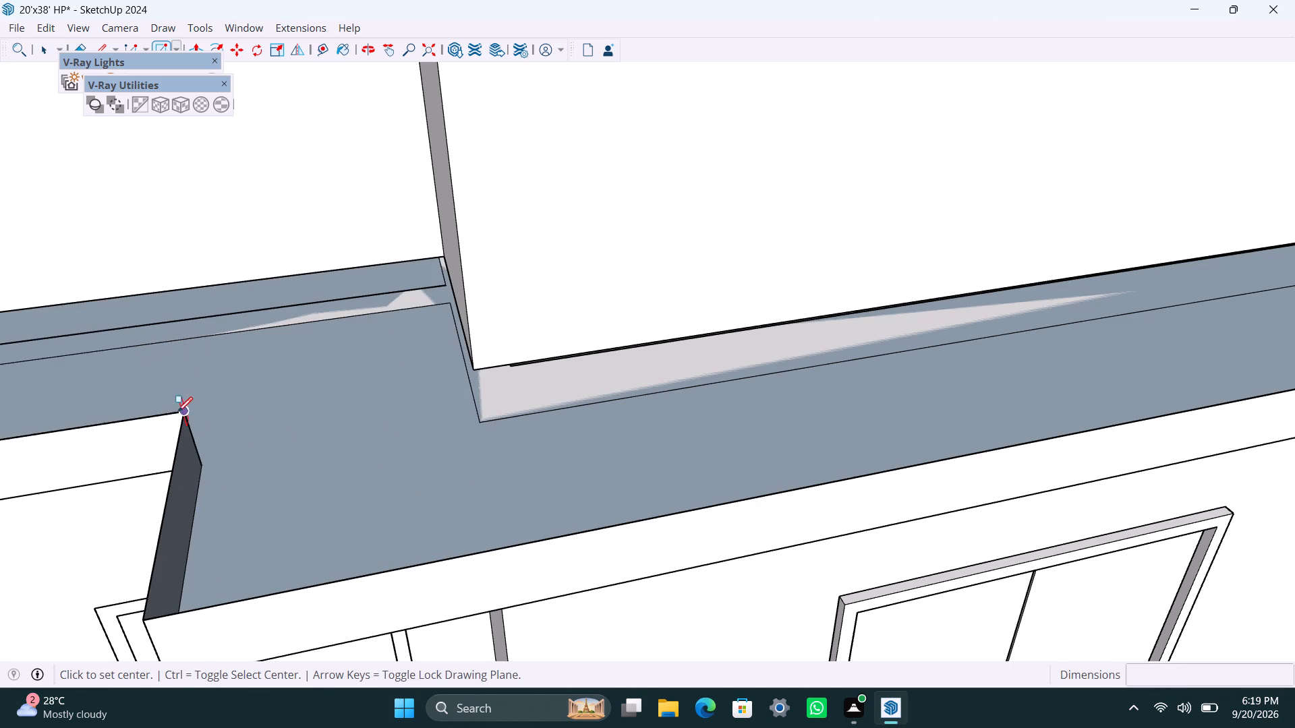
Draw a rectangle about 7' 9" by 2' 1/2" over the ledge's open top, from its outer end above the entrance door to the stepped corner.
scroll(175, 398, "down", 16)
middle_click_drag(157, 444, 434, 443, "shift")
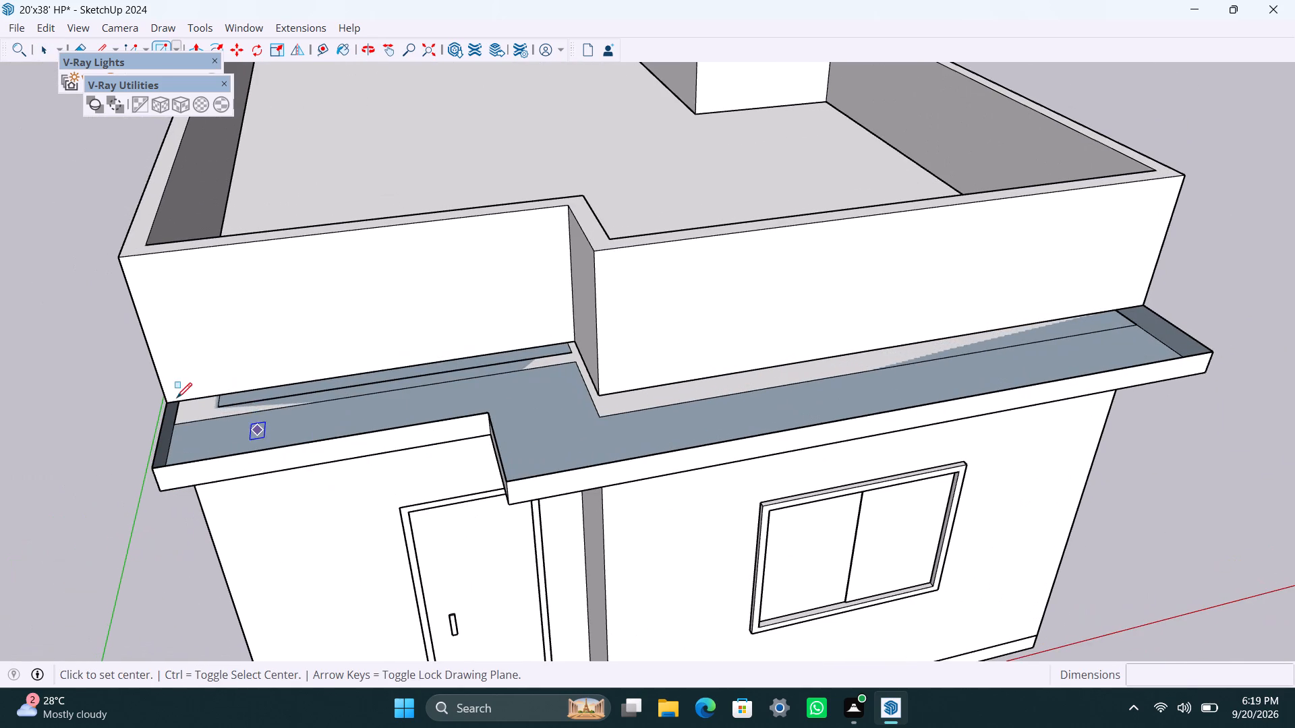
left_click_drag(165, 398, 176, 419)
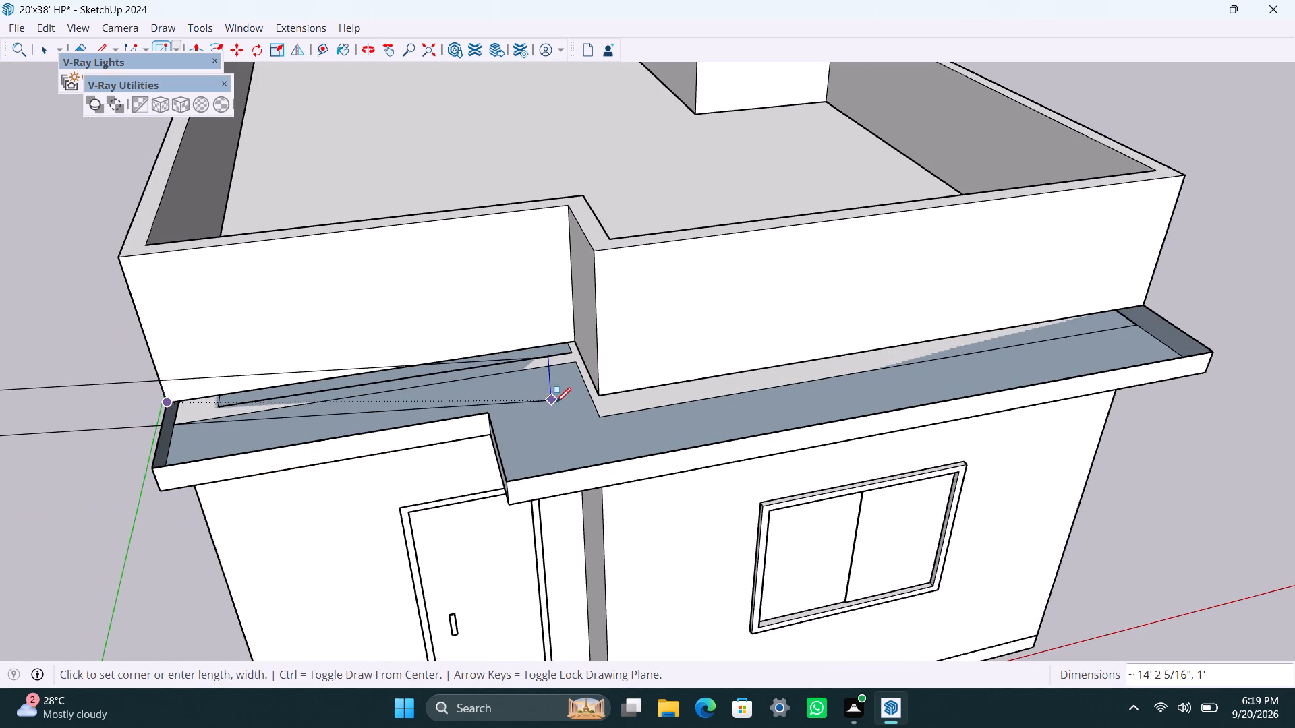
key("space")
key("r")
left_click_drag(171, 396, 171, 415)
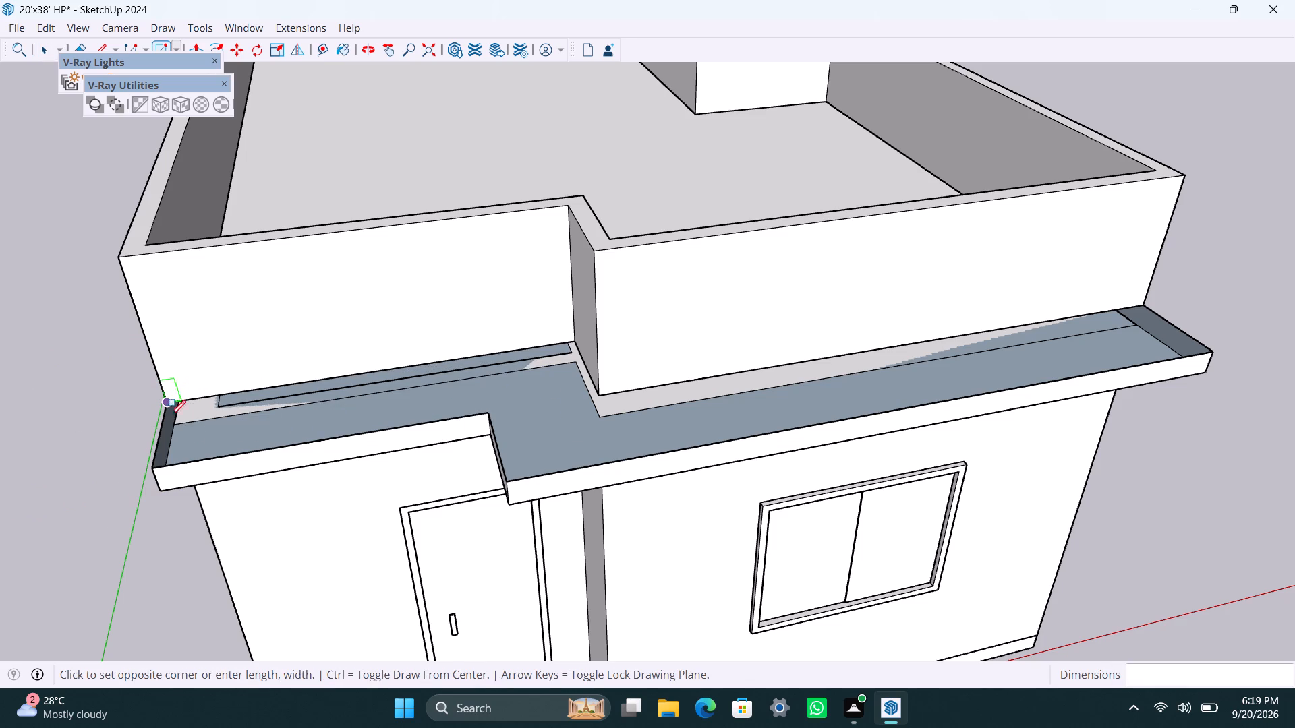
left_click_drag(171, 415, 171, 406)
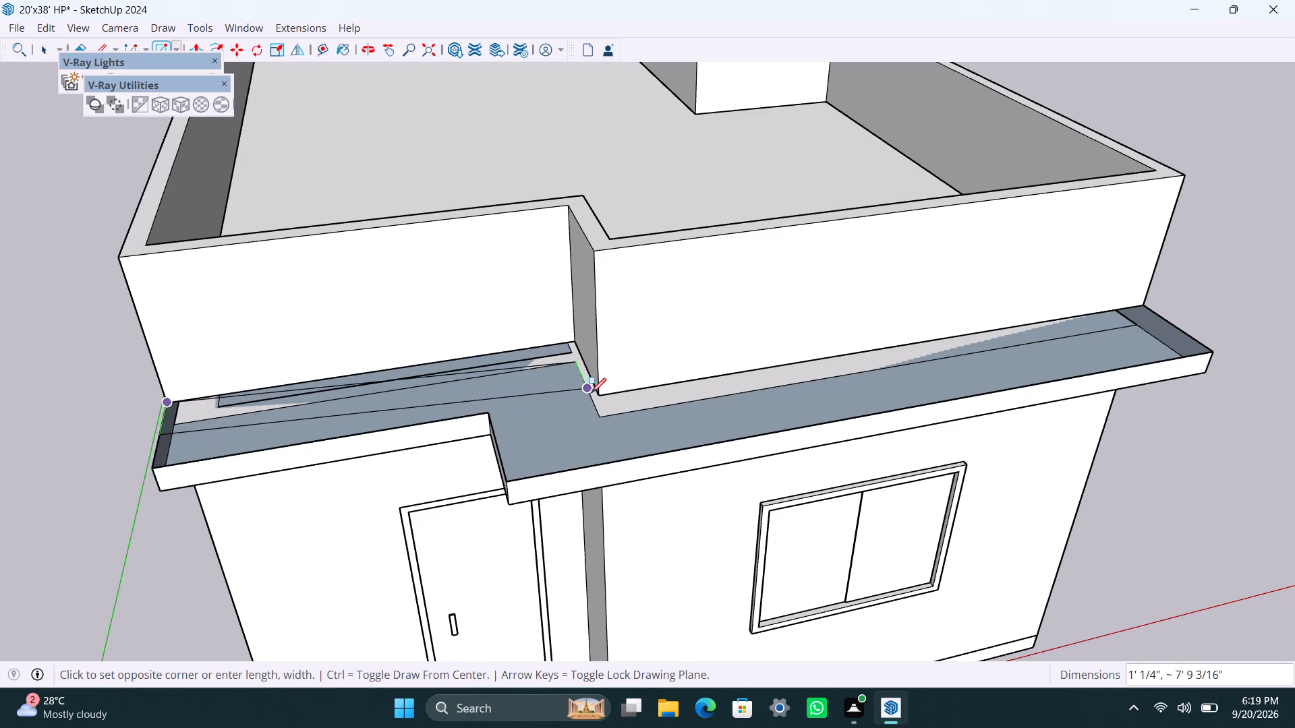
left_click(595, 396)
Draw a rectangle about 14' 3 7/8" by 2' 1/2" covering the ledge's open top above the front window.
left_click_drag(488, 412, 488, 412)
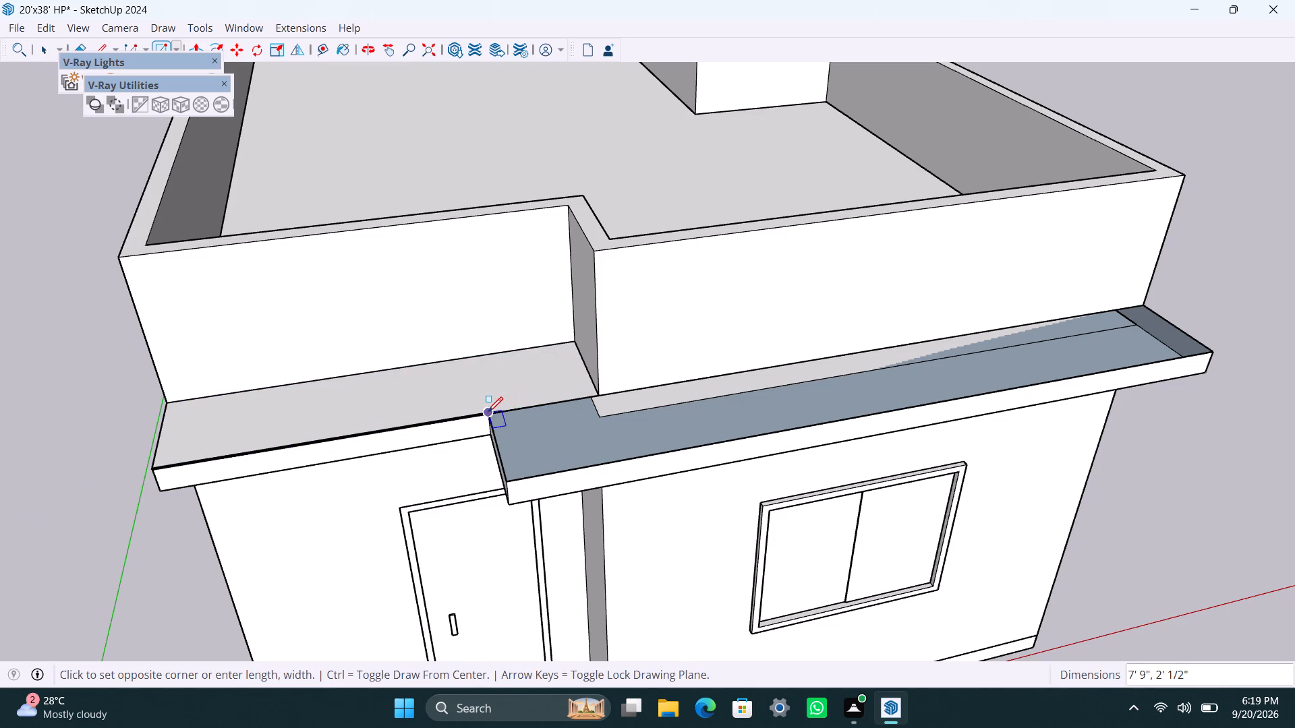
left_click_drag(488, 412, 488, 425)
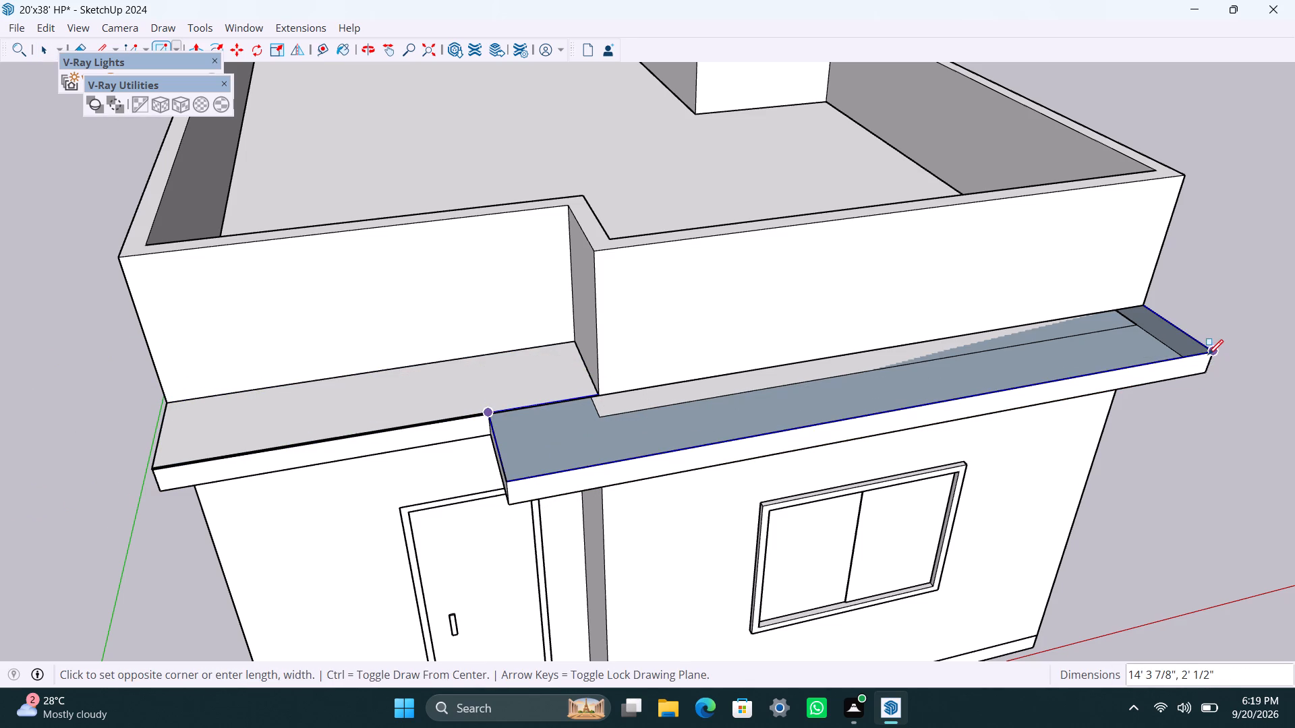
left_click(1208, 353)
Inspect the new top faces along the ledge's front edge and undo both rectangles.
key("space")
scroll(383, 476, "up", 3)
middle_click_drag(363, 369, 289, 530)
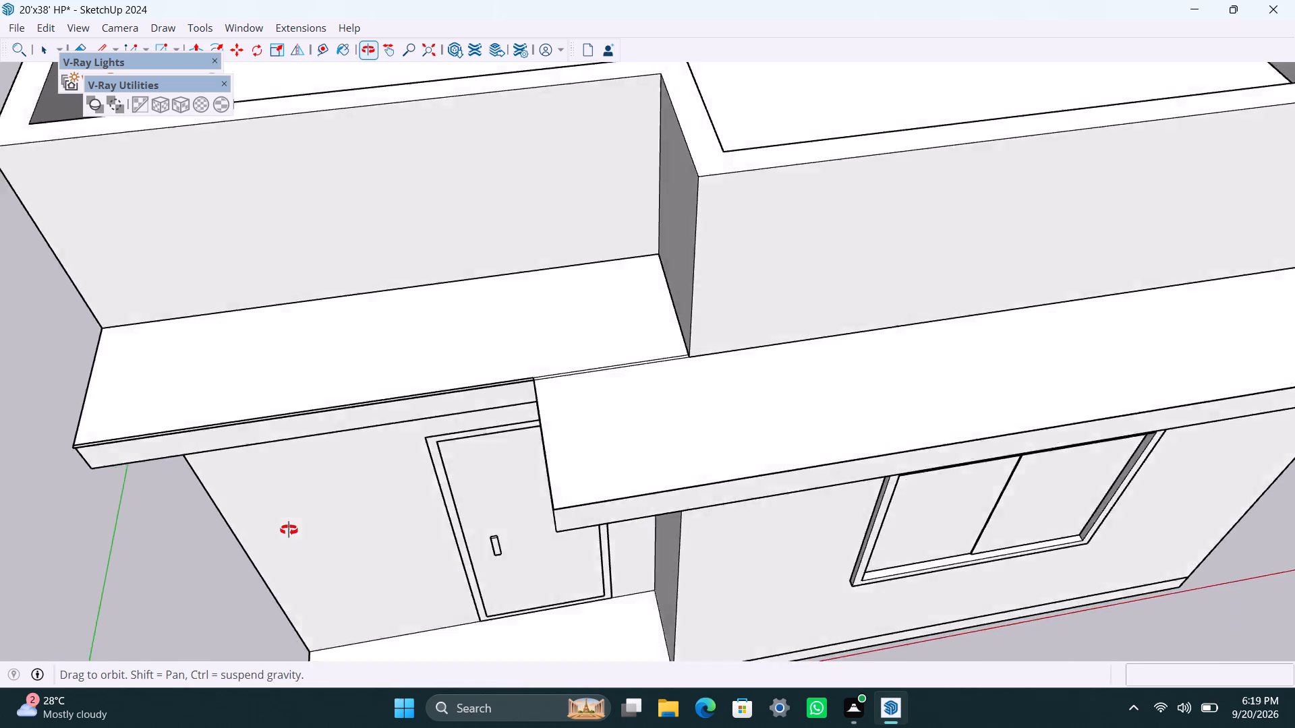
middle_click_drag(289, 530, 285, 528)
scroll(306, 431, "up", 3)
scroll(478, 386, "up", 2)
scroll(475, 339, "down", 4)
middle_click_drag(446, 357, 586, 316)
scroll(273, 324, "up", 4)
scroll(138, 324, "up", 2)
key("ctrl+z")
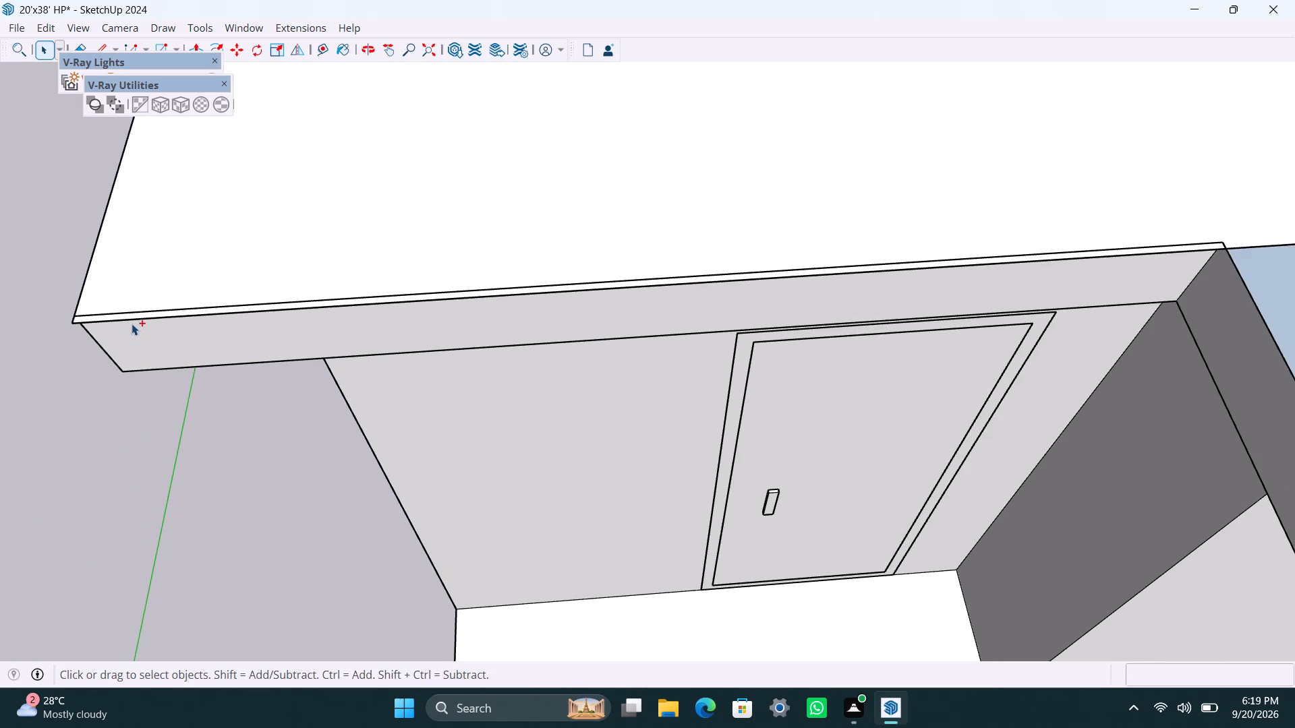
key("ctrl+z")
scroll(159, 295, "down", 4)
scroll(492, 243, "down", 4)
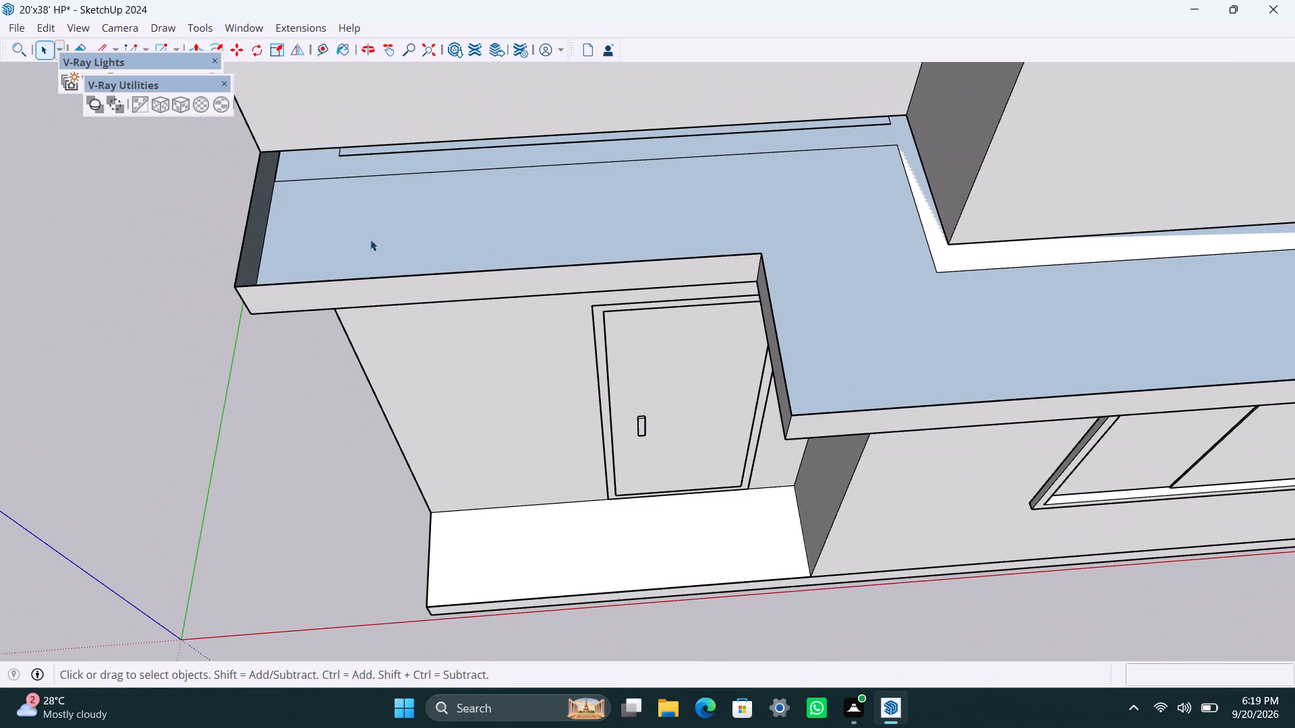
Draw a rectangle about 5' 8 1/8" by 2' over the ledge above the entrance door, ending at the step's outer corner.
key("r")
left_click(269, 150)
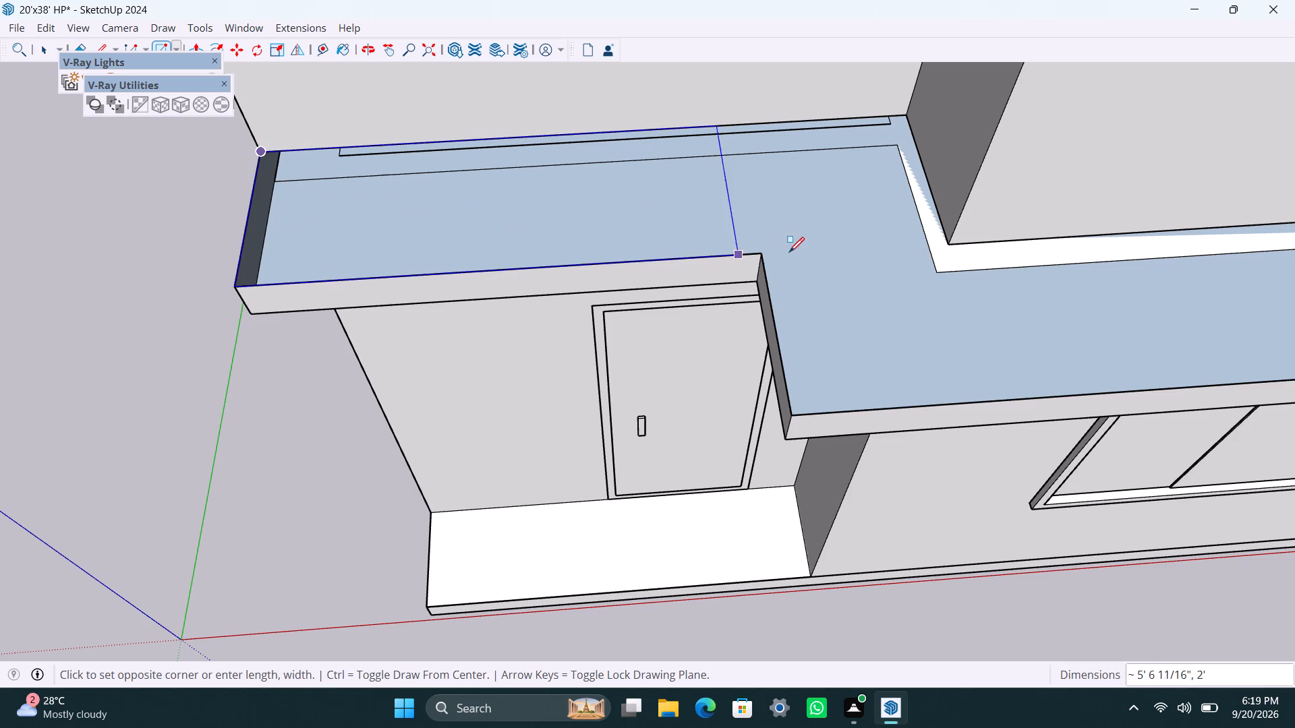
left_click(770, 252)
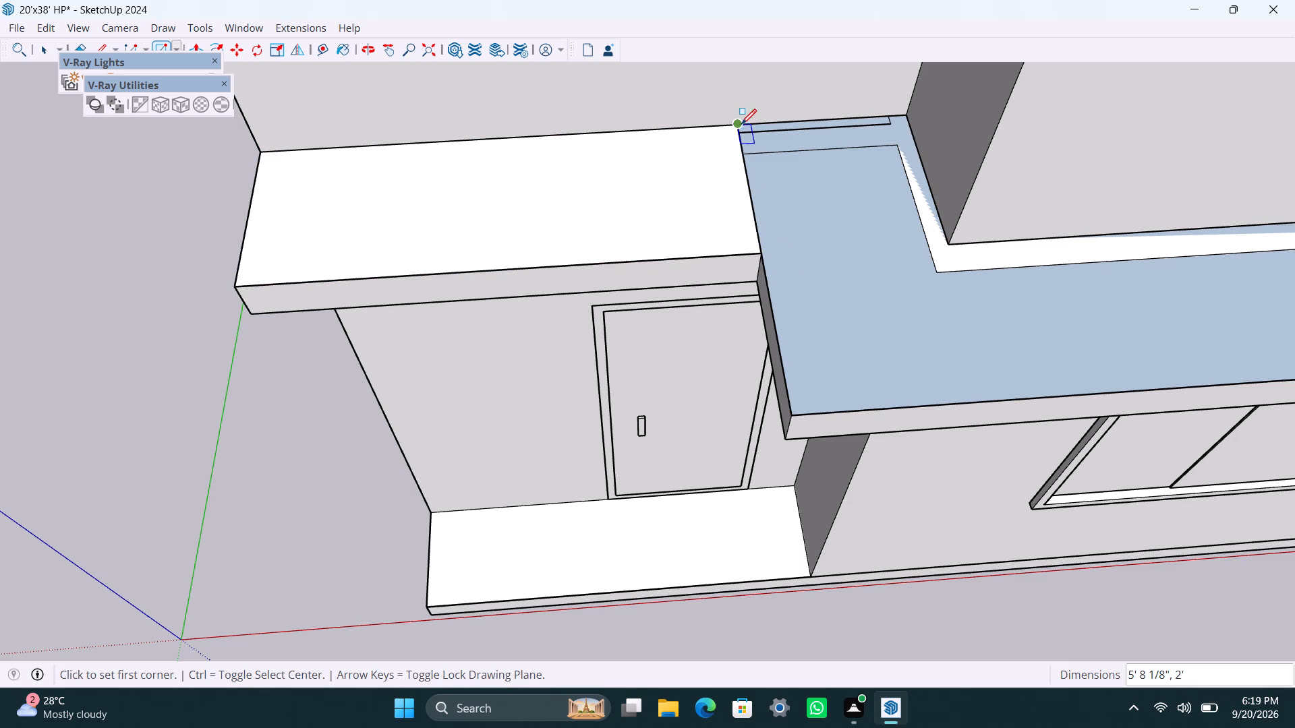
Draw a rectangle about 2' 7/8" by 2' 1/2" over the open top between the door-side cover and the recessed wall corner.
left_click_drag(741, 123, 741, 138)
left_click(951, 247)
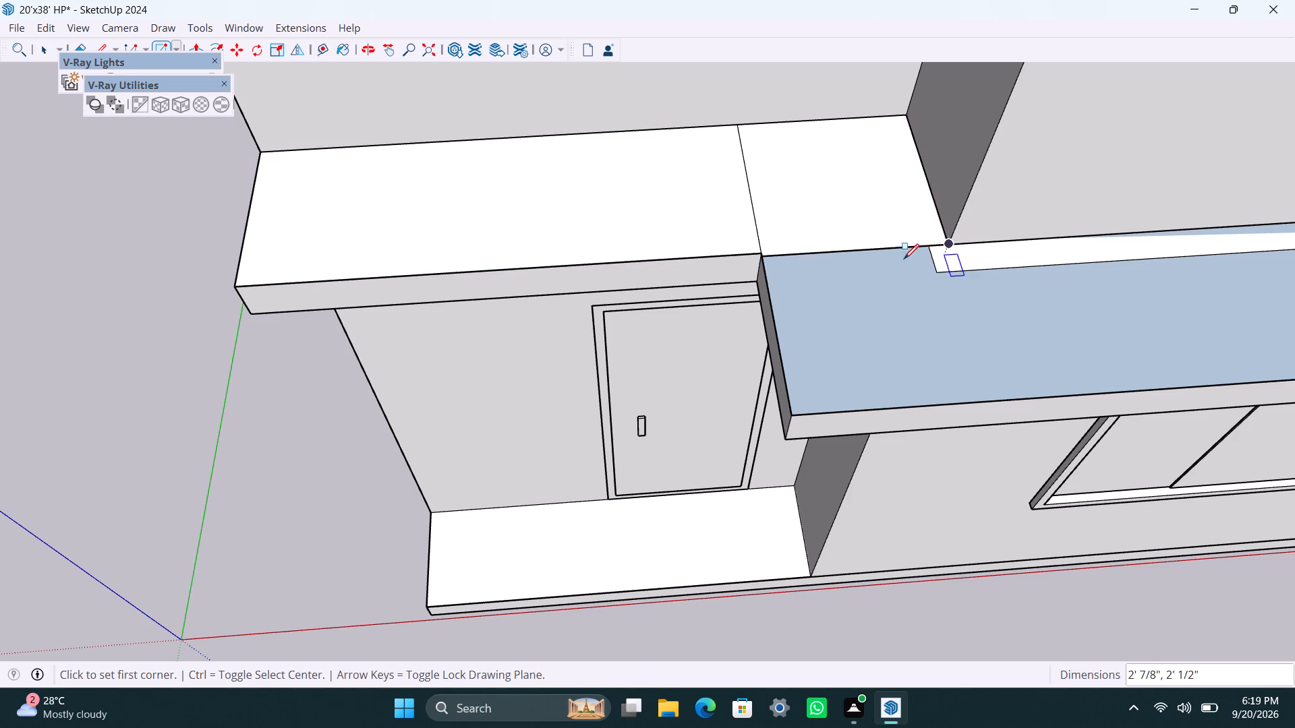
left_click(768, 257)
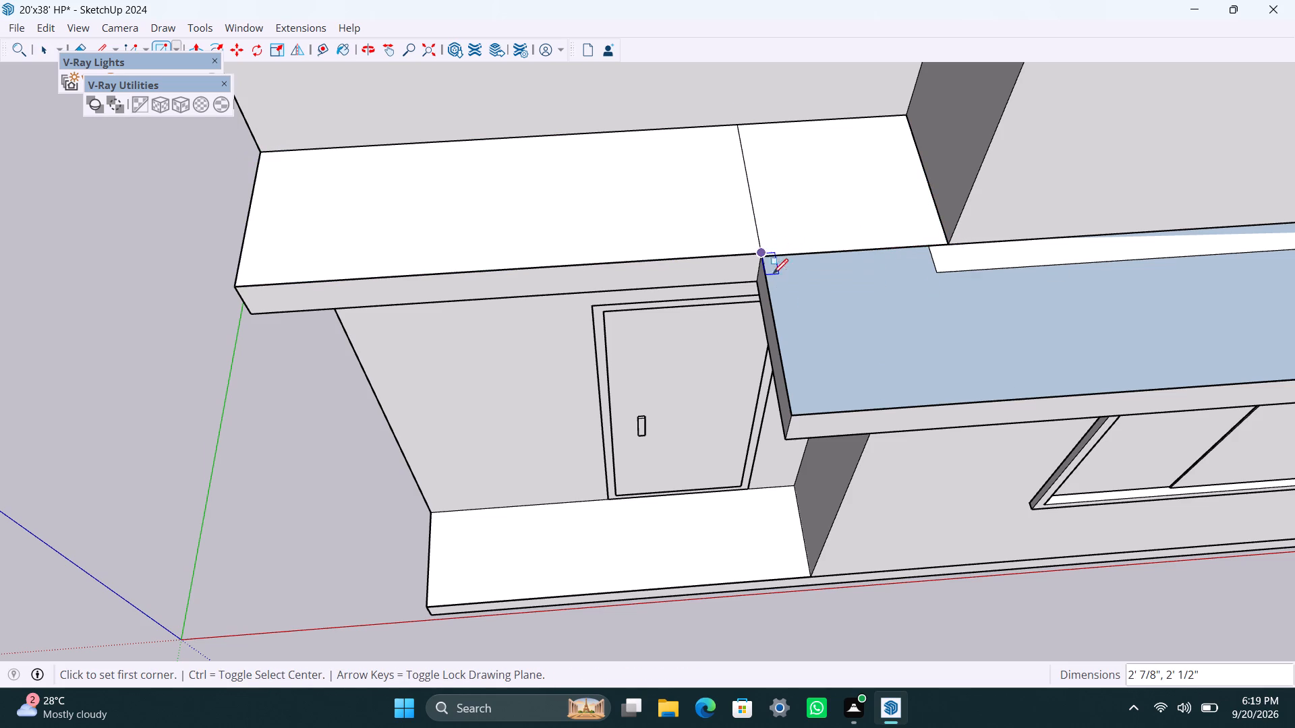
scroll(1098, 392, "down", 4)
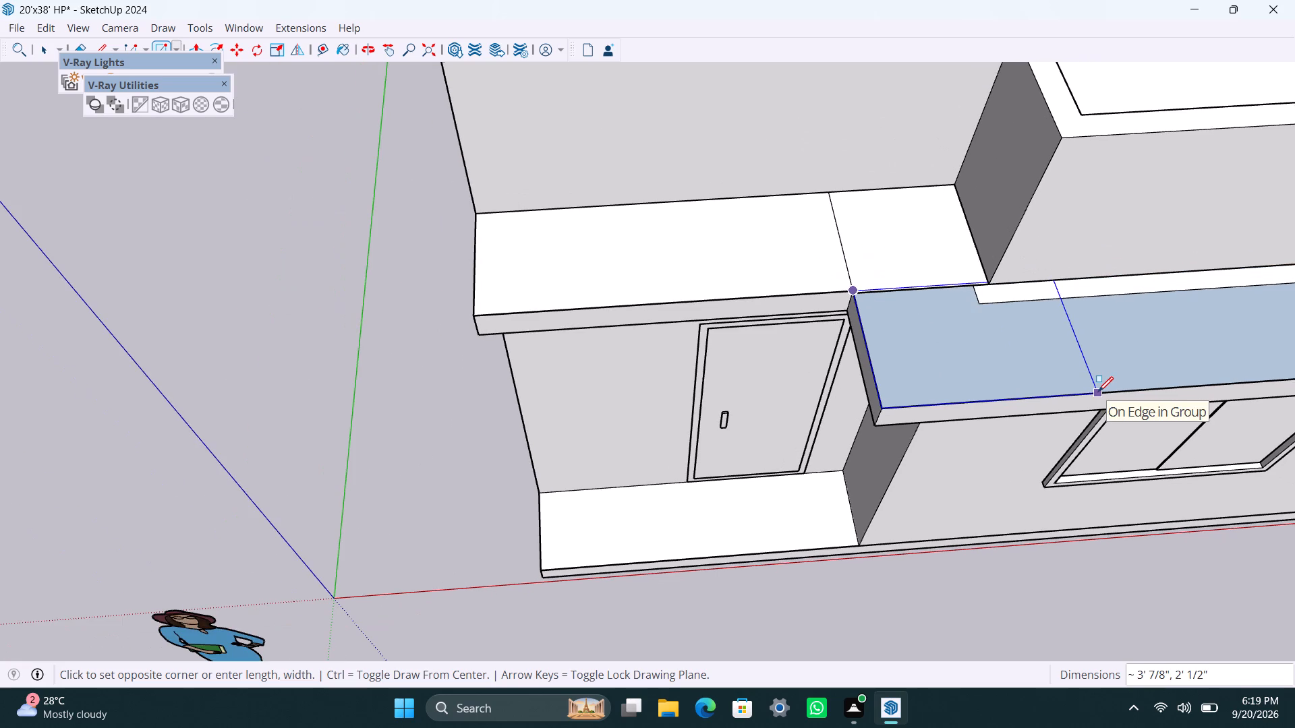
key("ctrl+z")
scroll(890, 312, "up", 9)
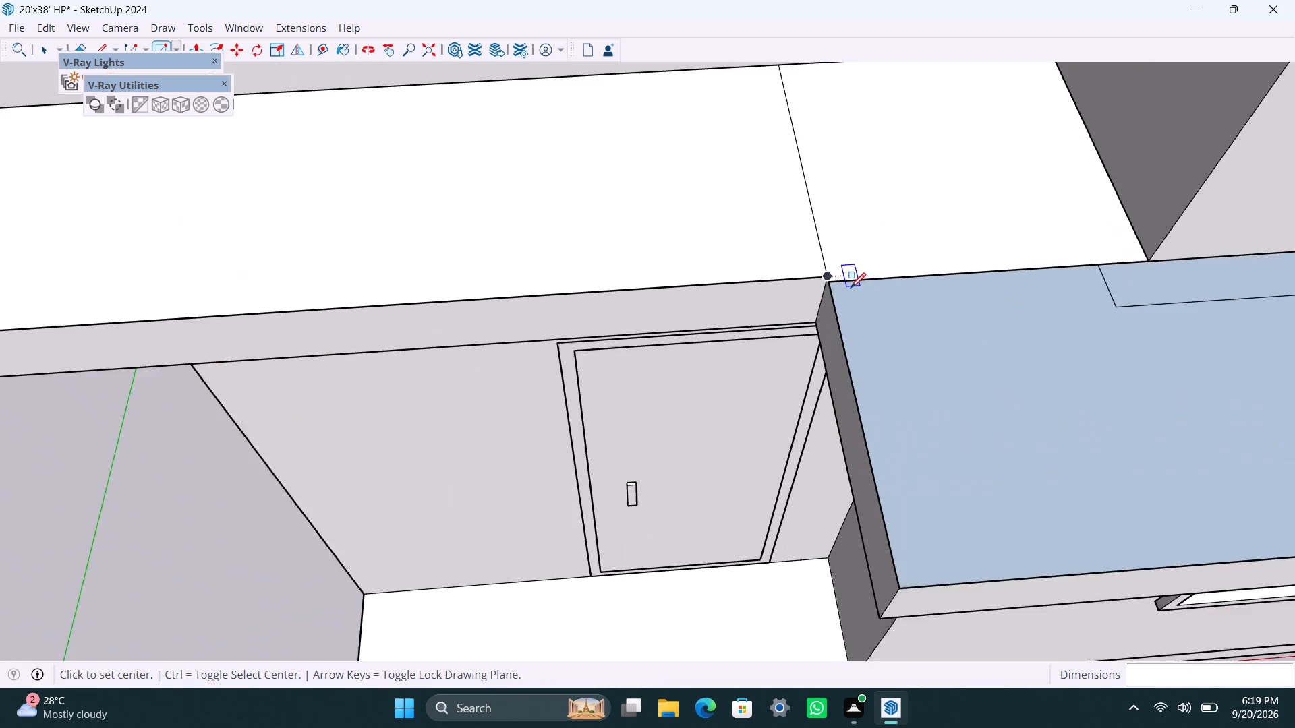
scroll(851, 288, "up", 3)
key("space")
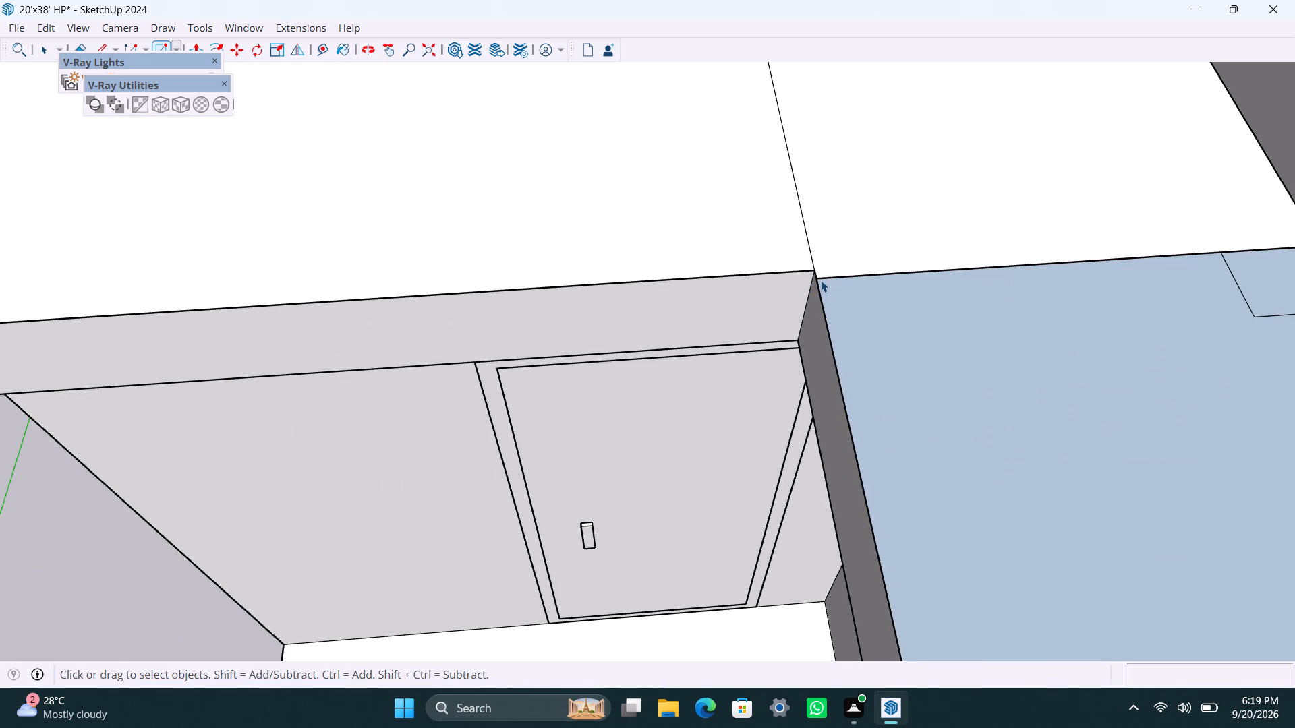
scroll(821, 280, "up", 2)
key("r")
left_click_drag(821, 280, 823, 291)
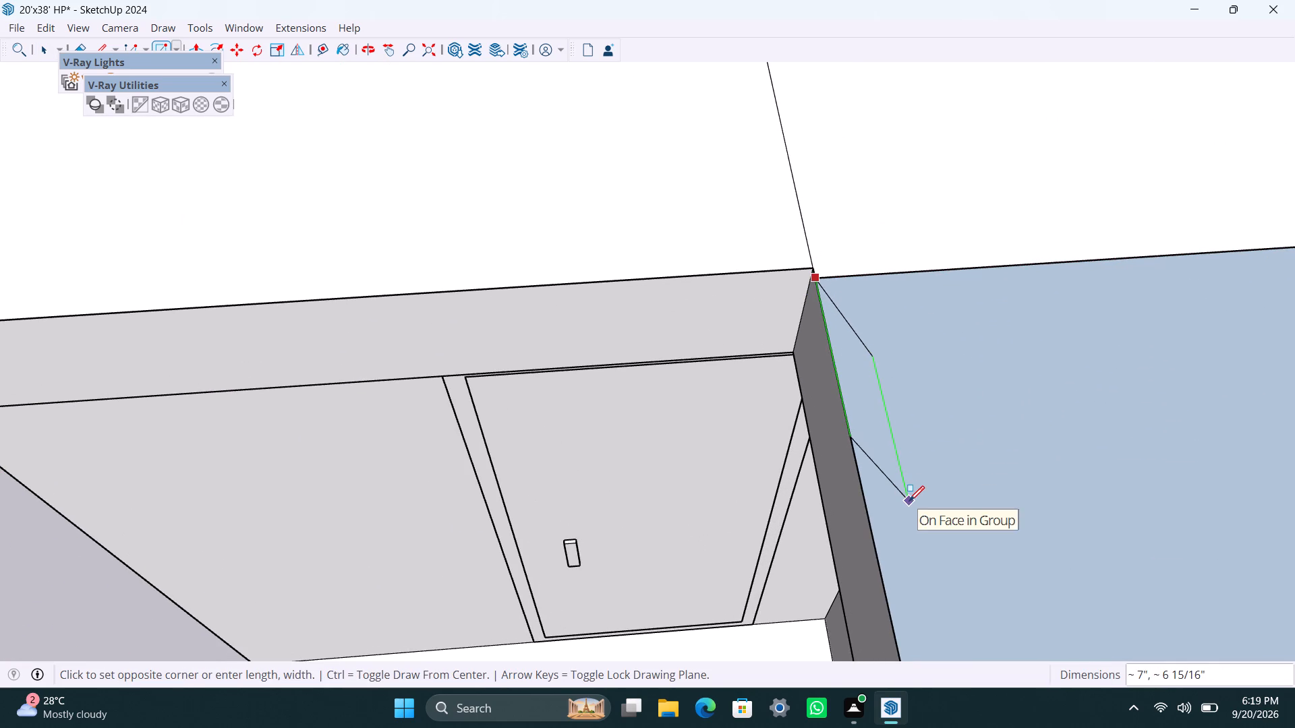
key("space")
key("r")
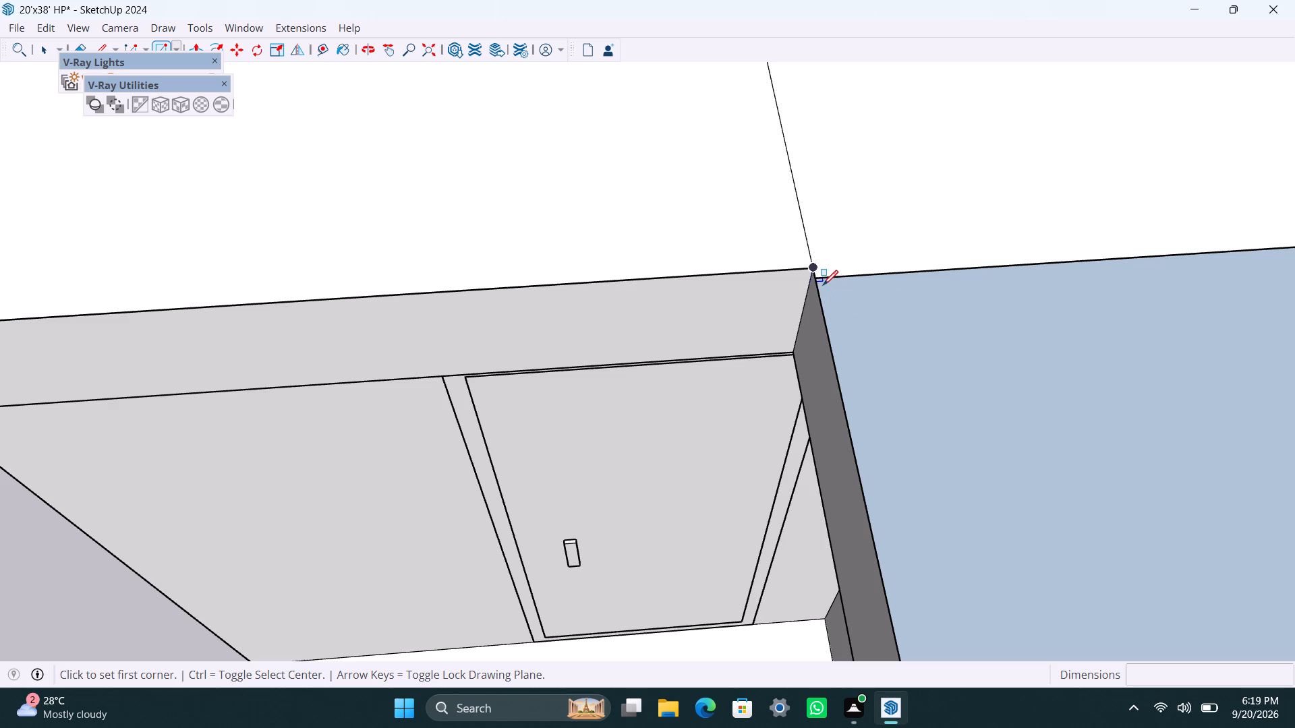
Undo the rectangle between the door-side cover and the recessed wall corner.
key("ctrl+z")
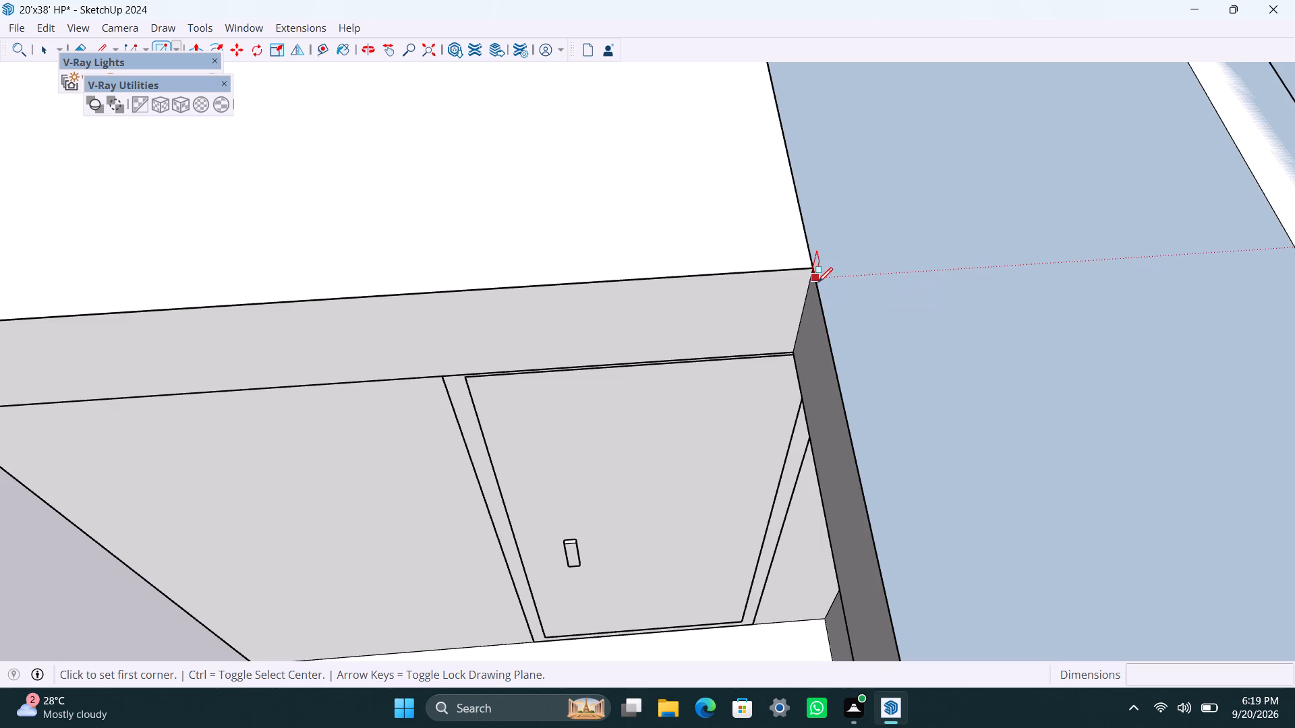
Draw a rectangle about 2' 7/8" by 2' 1/2" from the door-side cover's back corner to the projecting wall's corner.
scroll(817, 295, "down", 17)
key("space")
key("r")
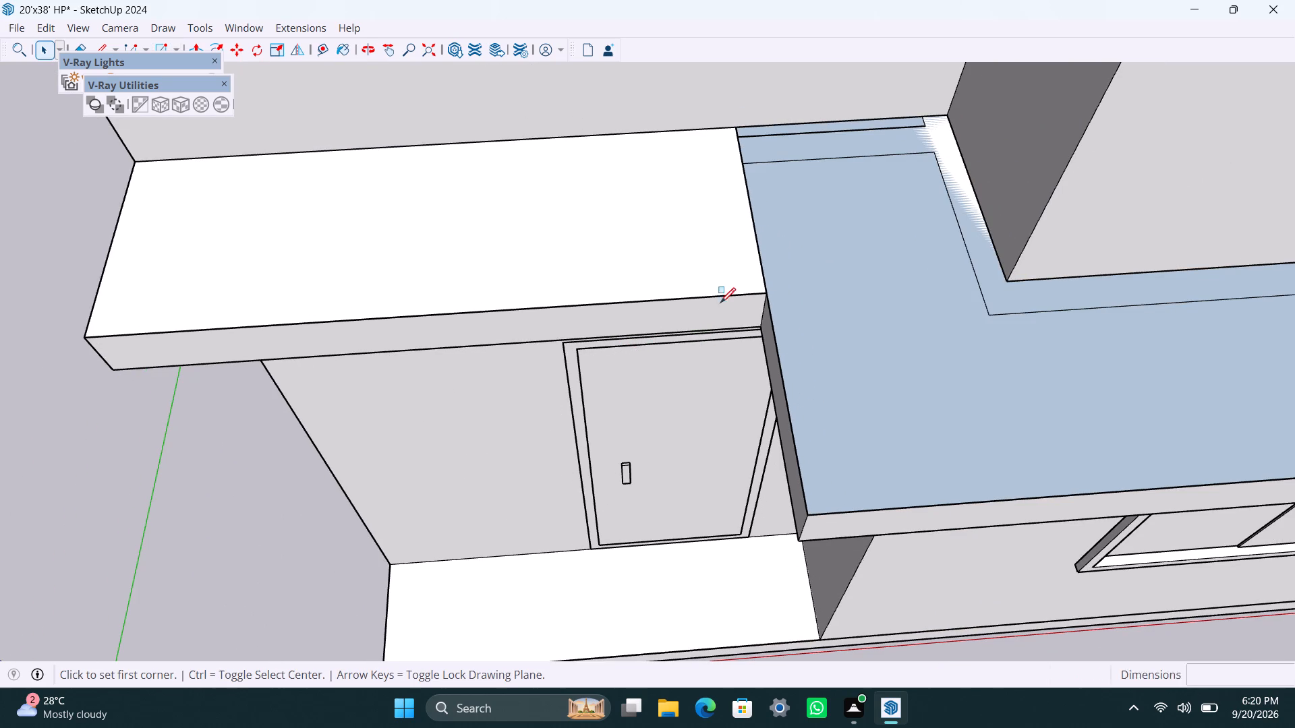
left_click_drag(736, 122, 739, 136)
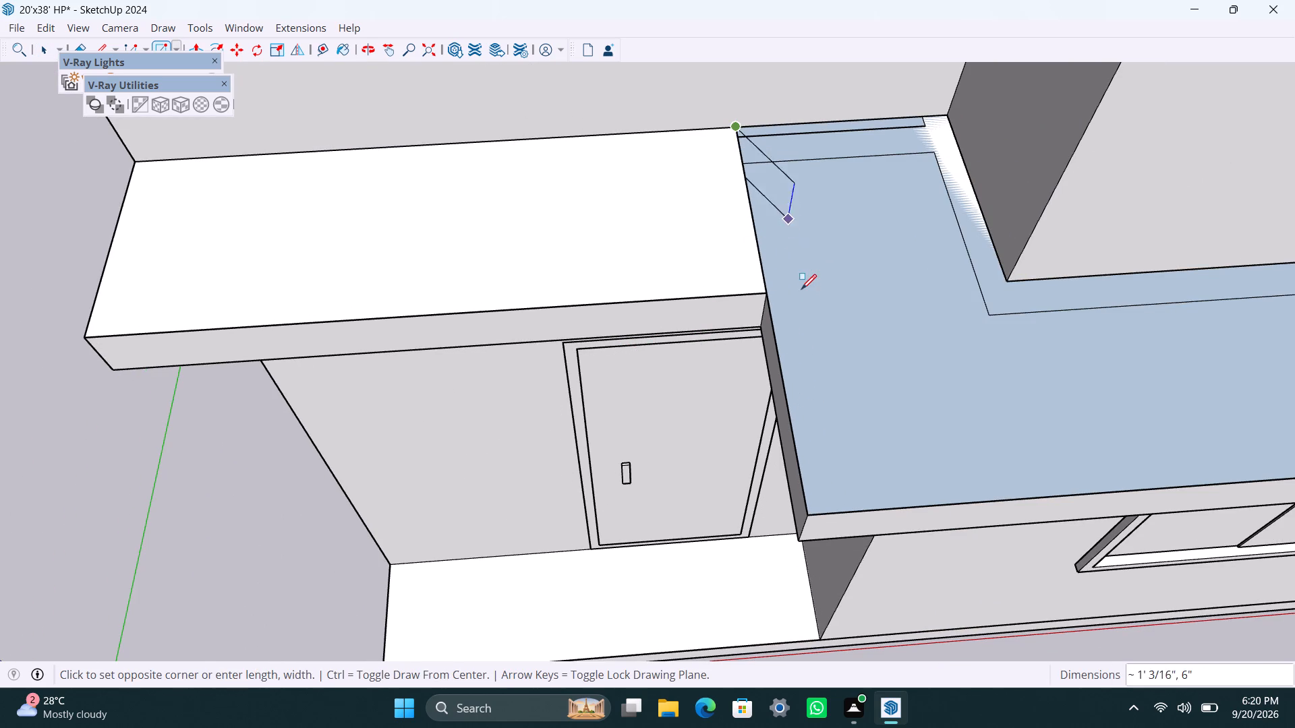
left_click(1008, 278)
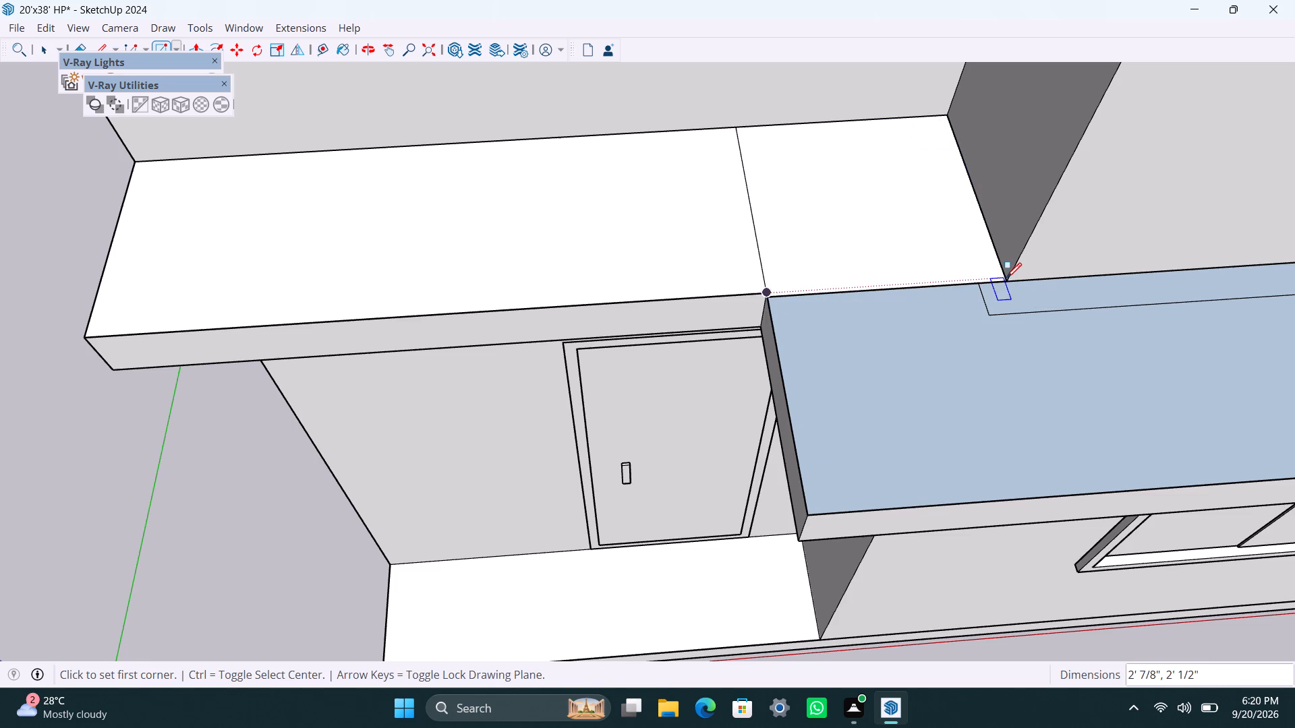
Draw a rectangle over the ledge above the front window, from the projecting wall's corner to the ledge's far outer corner.
left_click_drag(1007, 278, 1014, 294)
scroll(1194, 471, "down", 3)
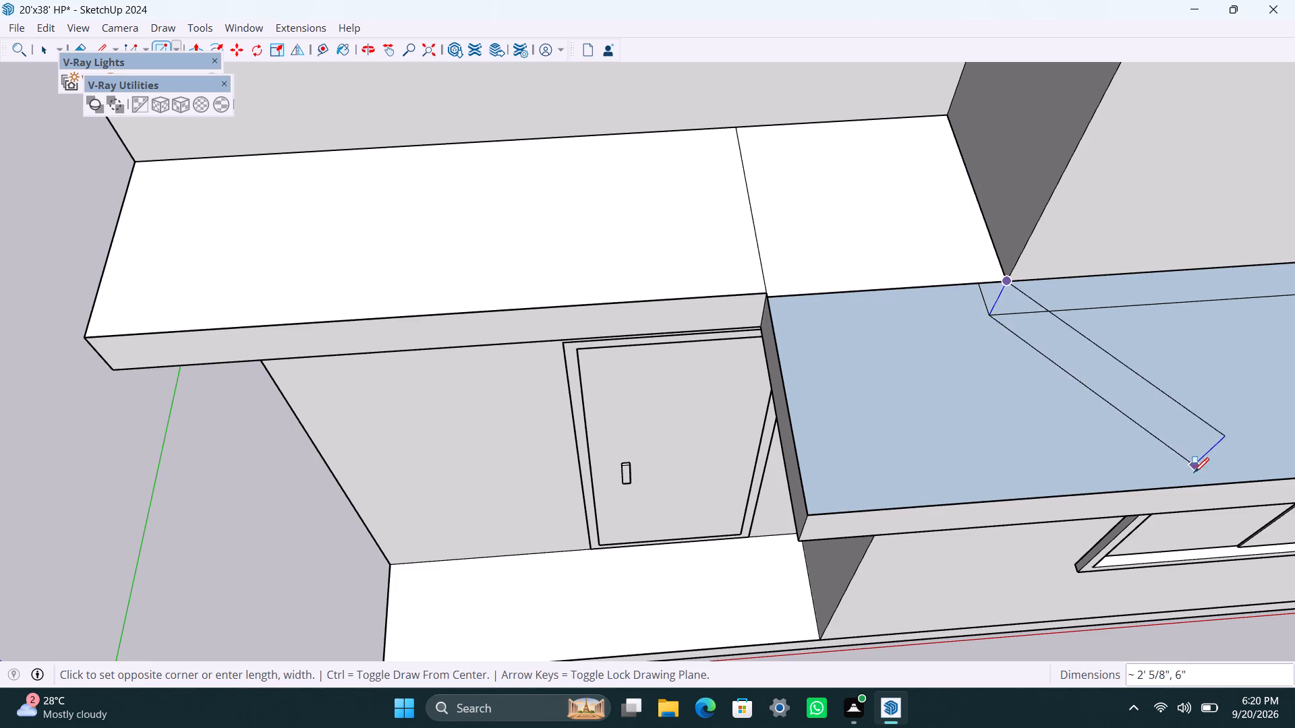
scroll(1194, 473, "down", 7)
middle_click_drag(1161, 483, 310, 473, "shift")
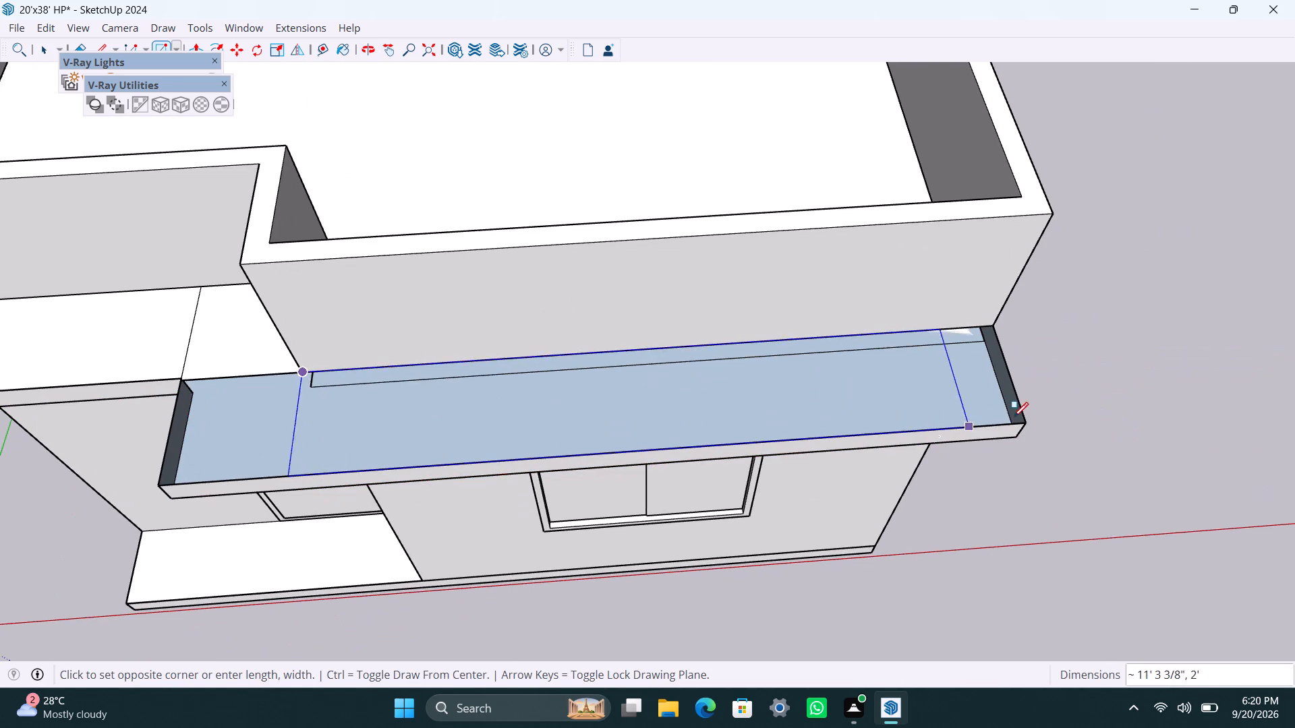
left_click(1027, 425)
key("space")
Close the remaining opening at the stepped corner with a rectangle about 2' 7/8" by 2', reaching the ledge's outer front corner.
scroll(266, 431, "up", 2)
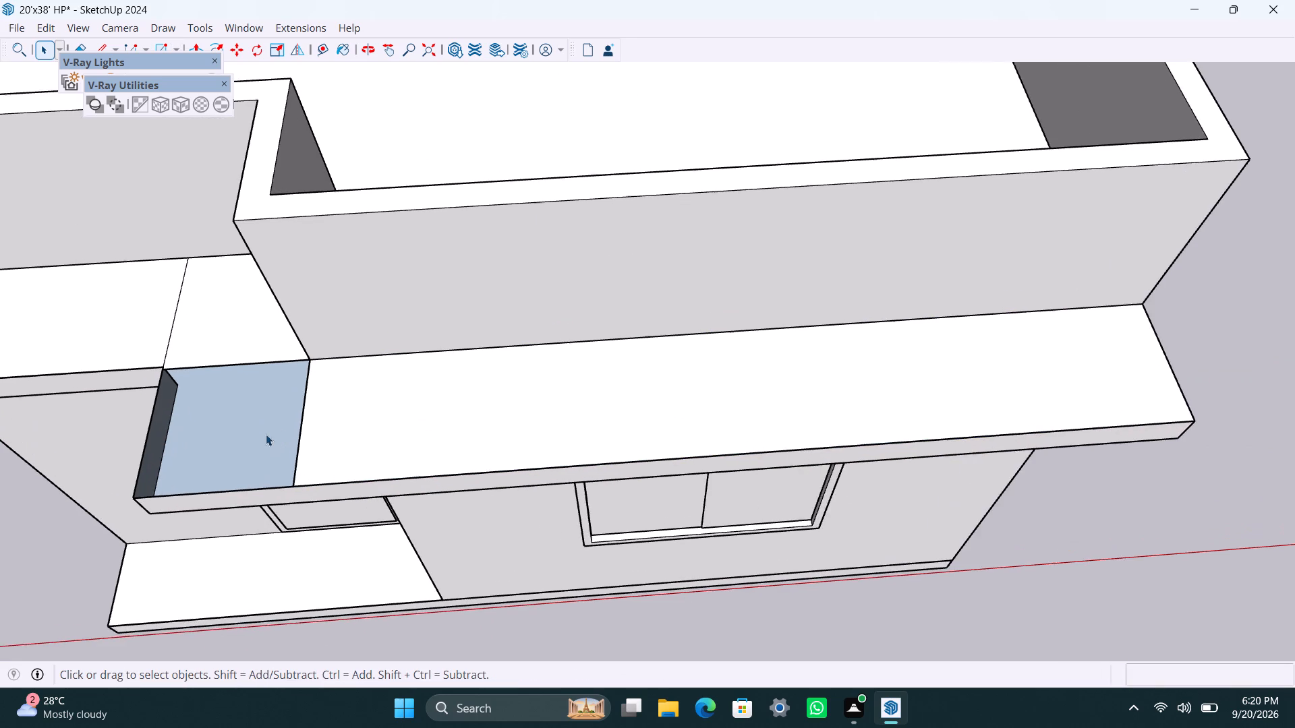
middle_click_drag(270, 434, 374, 422, "shift")
key("r")
left_click(413, 346)
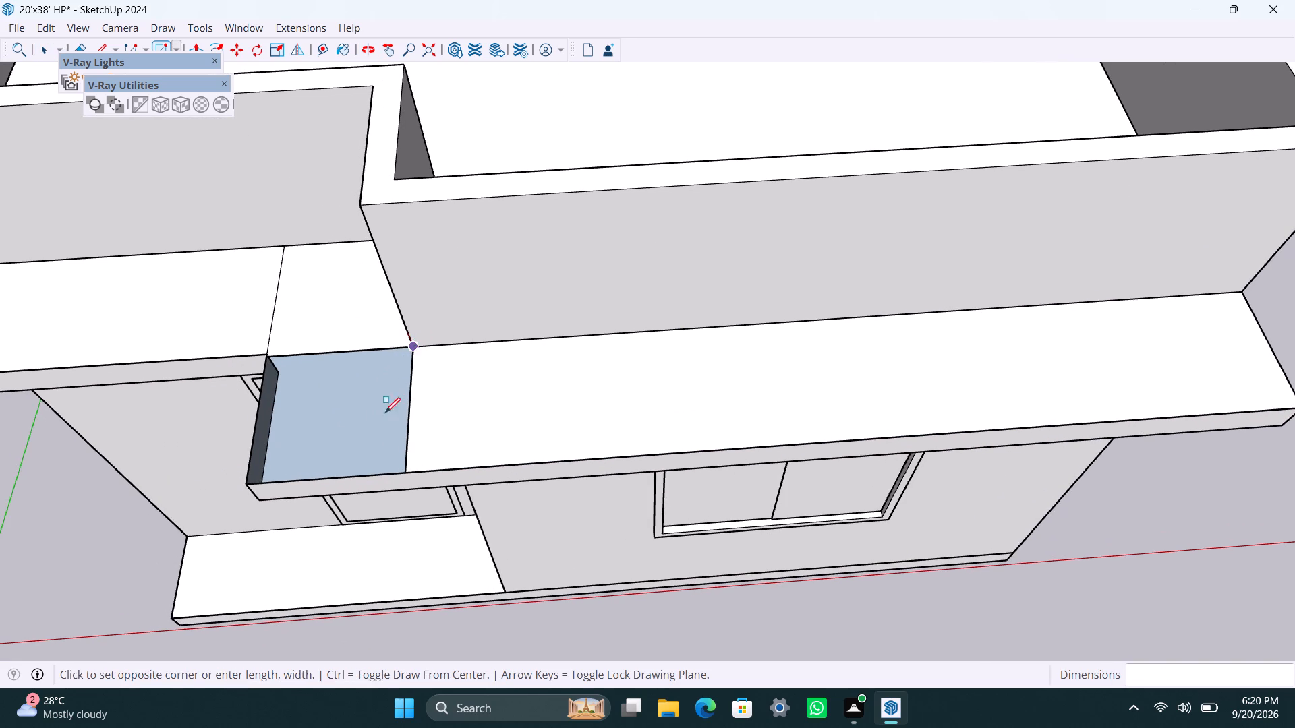
left_click(242, 478)
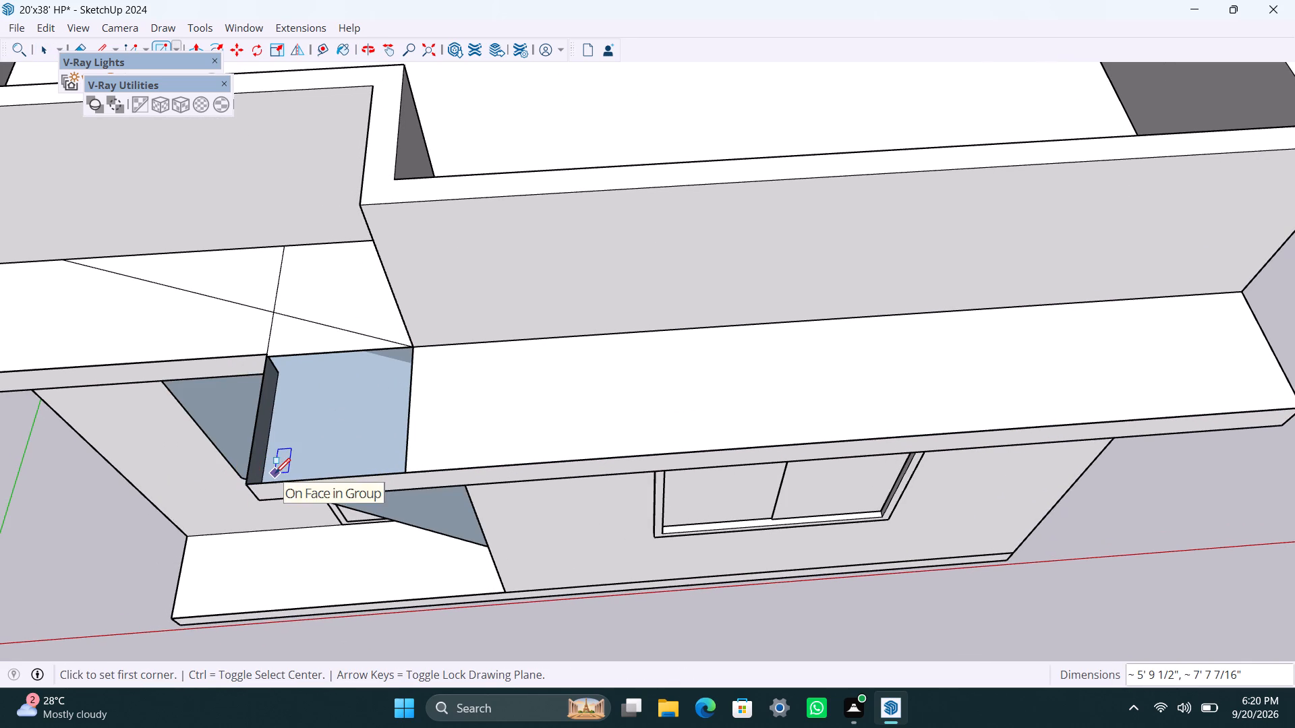
key("ctrl+z")
key("space")
key("r")
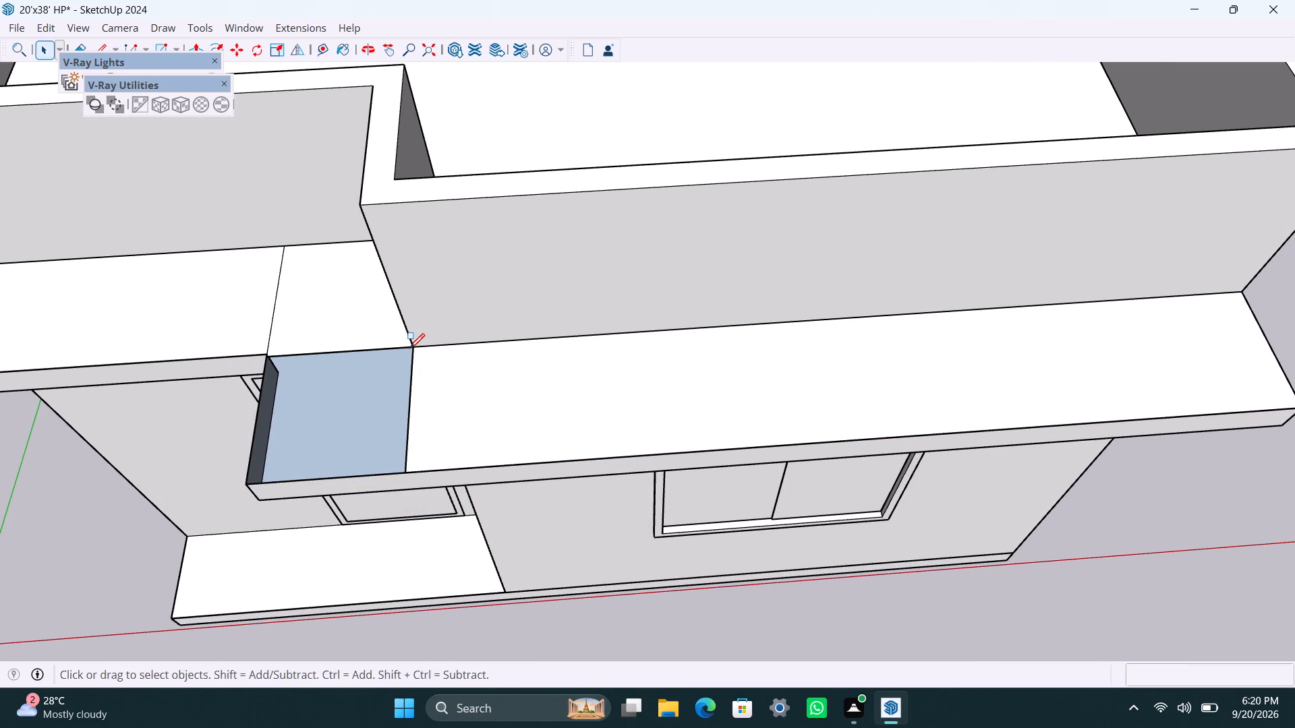
left_click(408, 355)
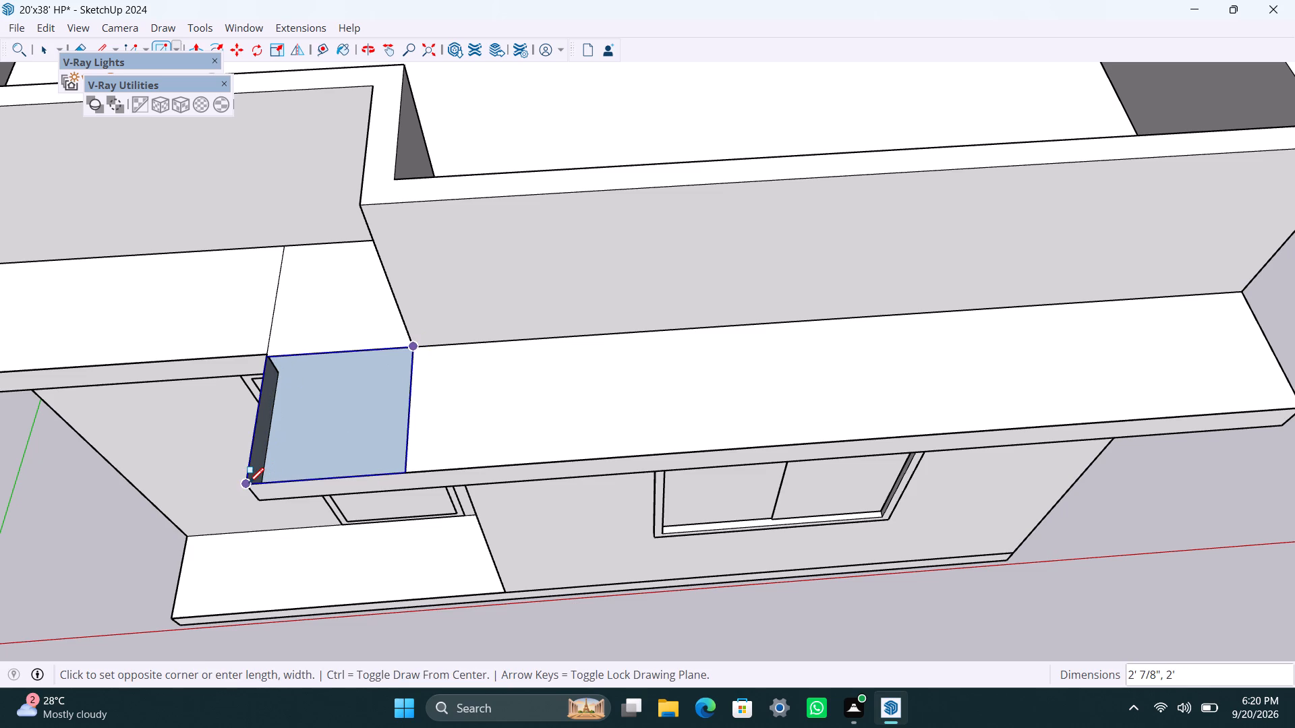
left_click(248, 483)
key("space")
Examine the closed front ledge and the roof group from above and from the front of the house.
scroll(369, 372, "down", 10)
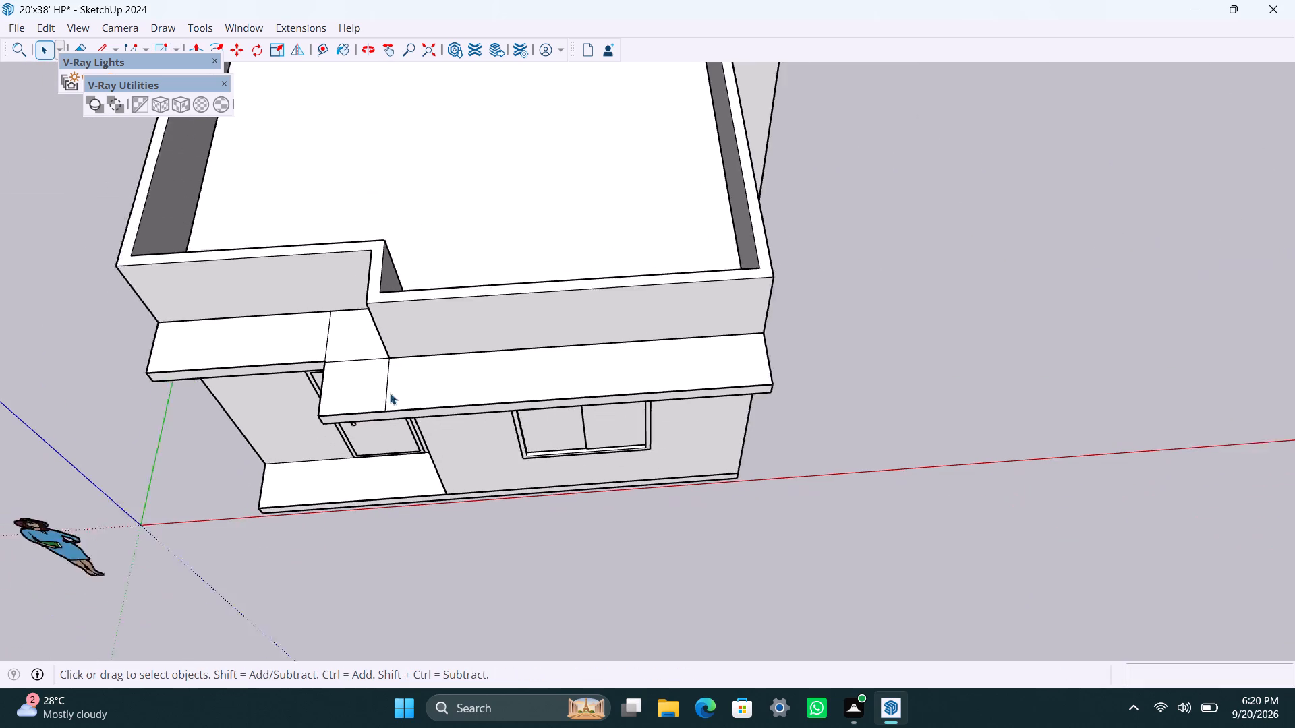
left_click(918, 374)
left_click(596, 388)
double_click(981, 320)
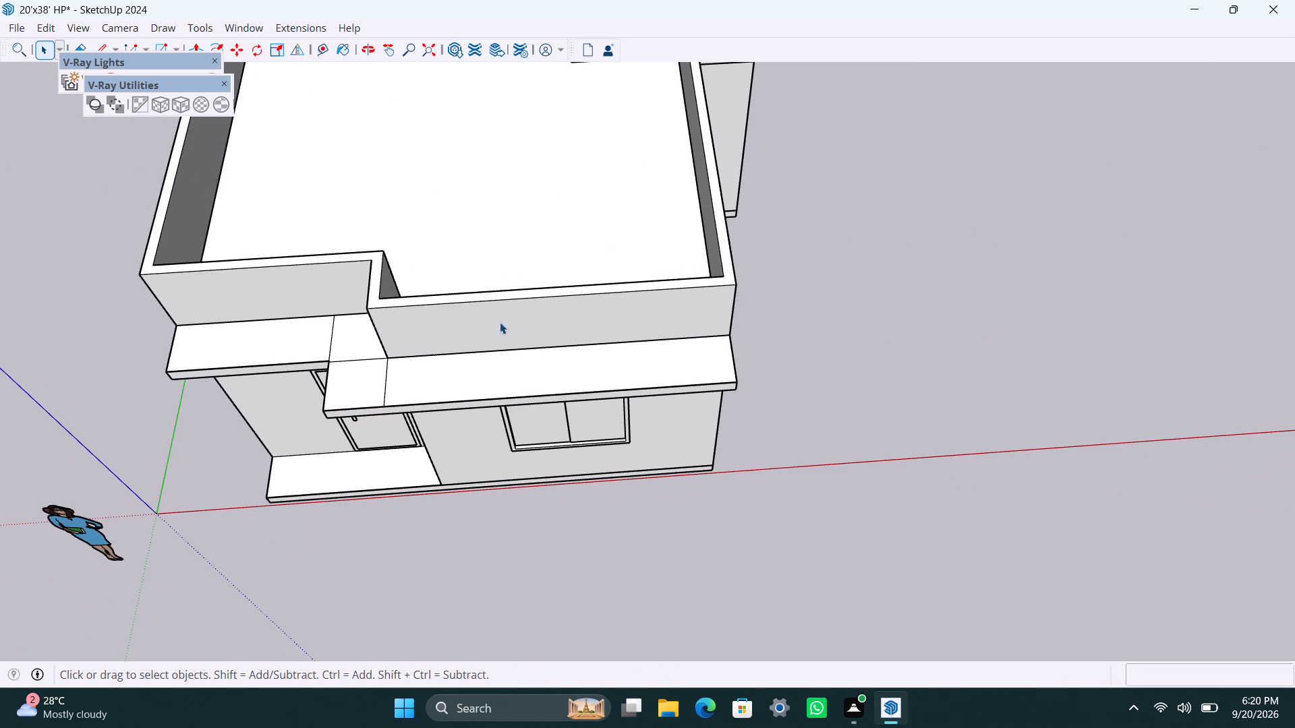
left_click(415, 311)
scroll(371, 341, "down", 5)
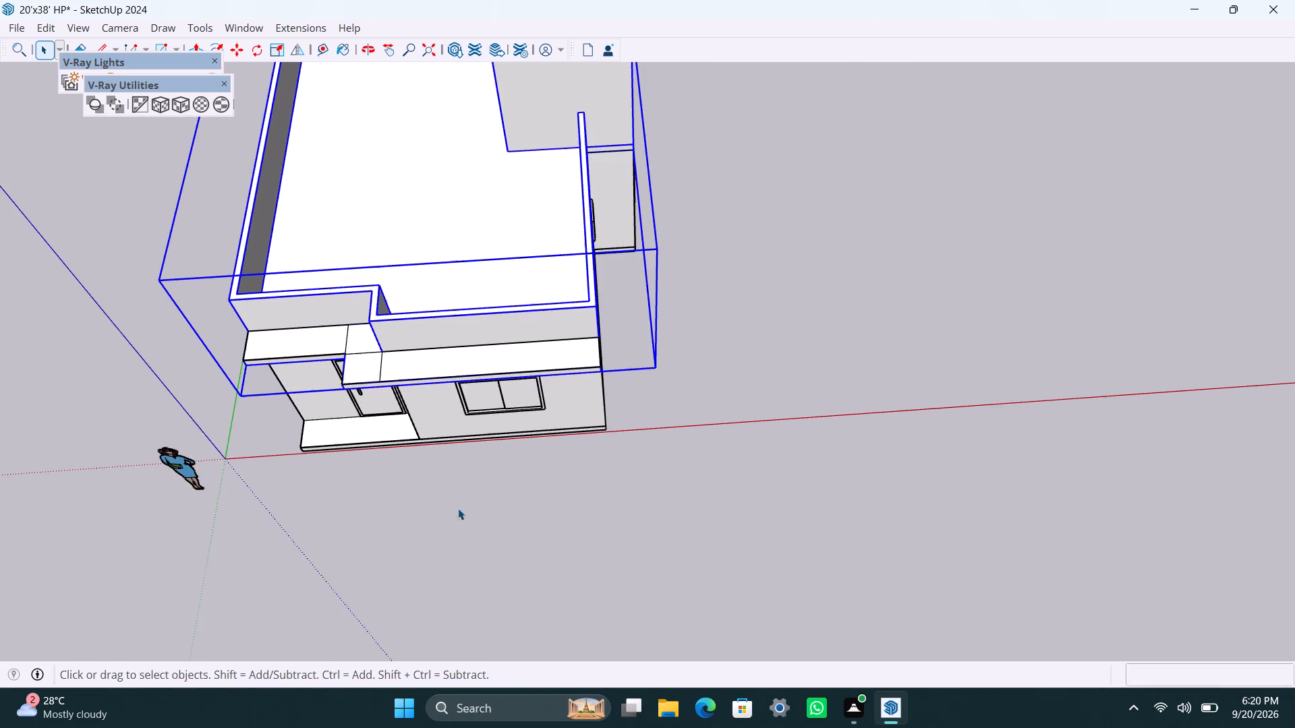
scroll(437, 502, "down", 4)
middle_click_drag(398, 514, 341, 307)
left_click(775, 419)
scroll(299, 359, "down", 2)
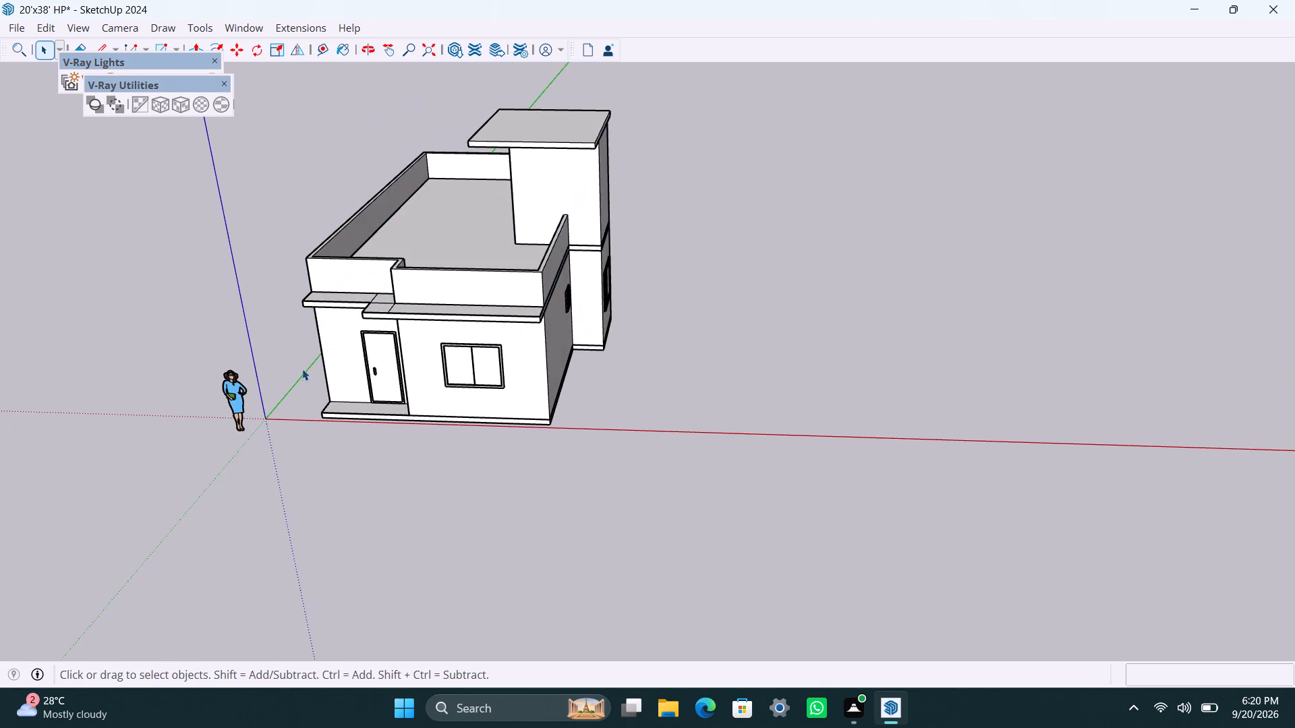
scroll(302, 369, "down", 2)
middle_click_drag(362, 543, 486, 616, "shift")
Clean up the whole house geometry with two passes of FixIt 101, leaving the human figure out of the selection.
left_click_drag(320, 107, 784, 710)
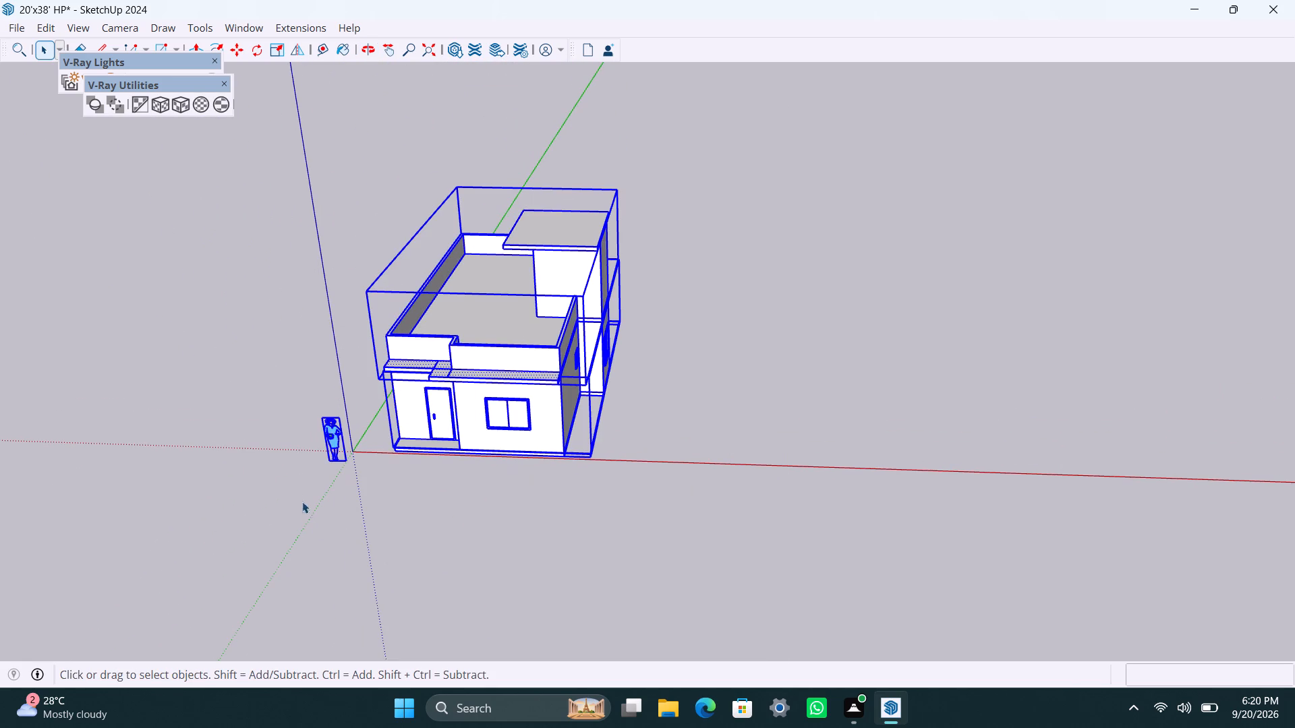
left_click(333, 460, "shift")
right_click(453, 442, "shift")
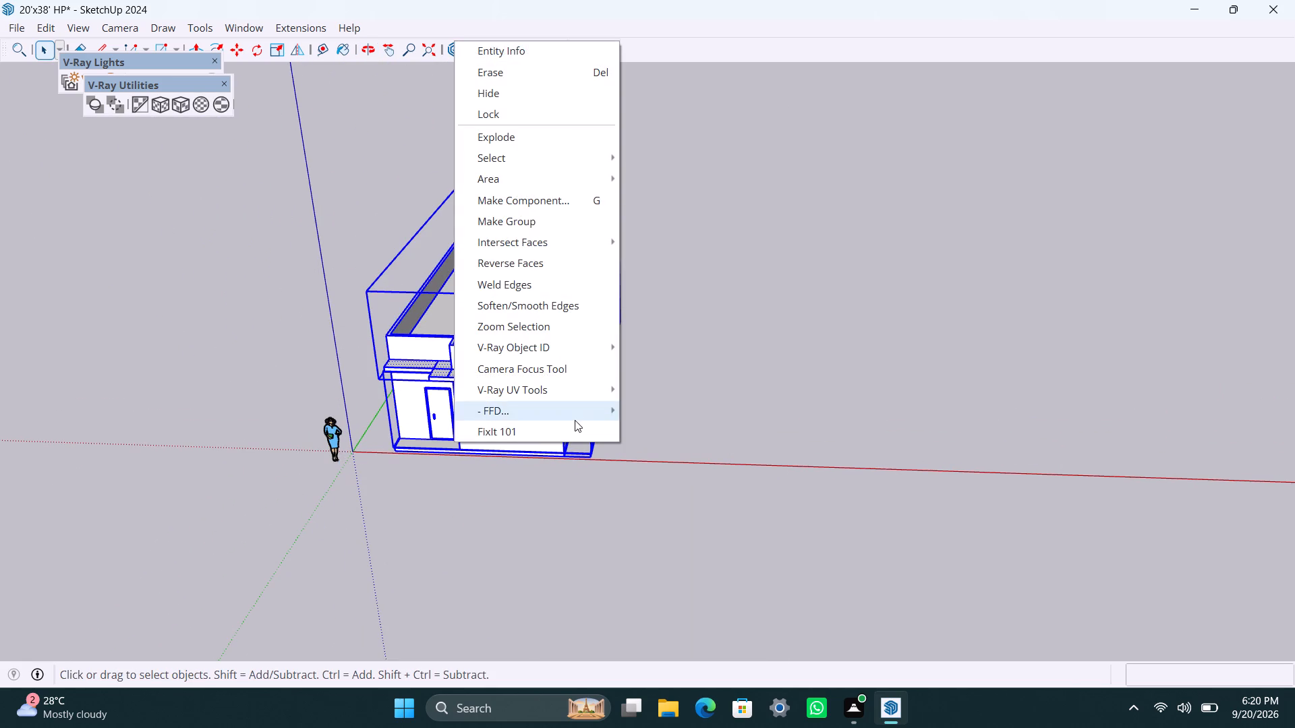
left_click(571, 431)
left_click(674, 425)
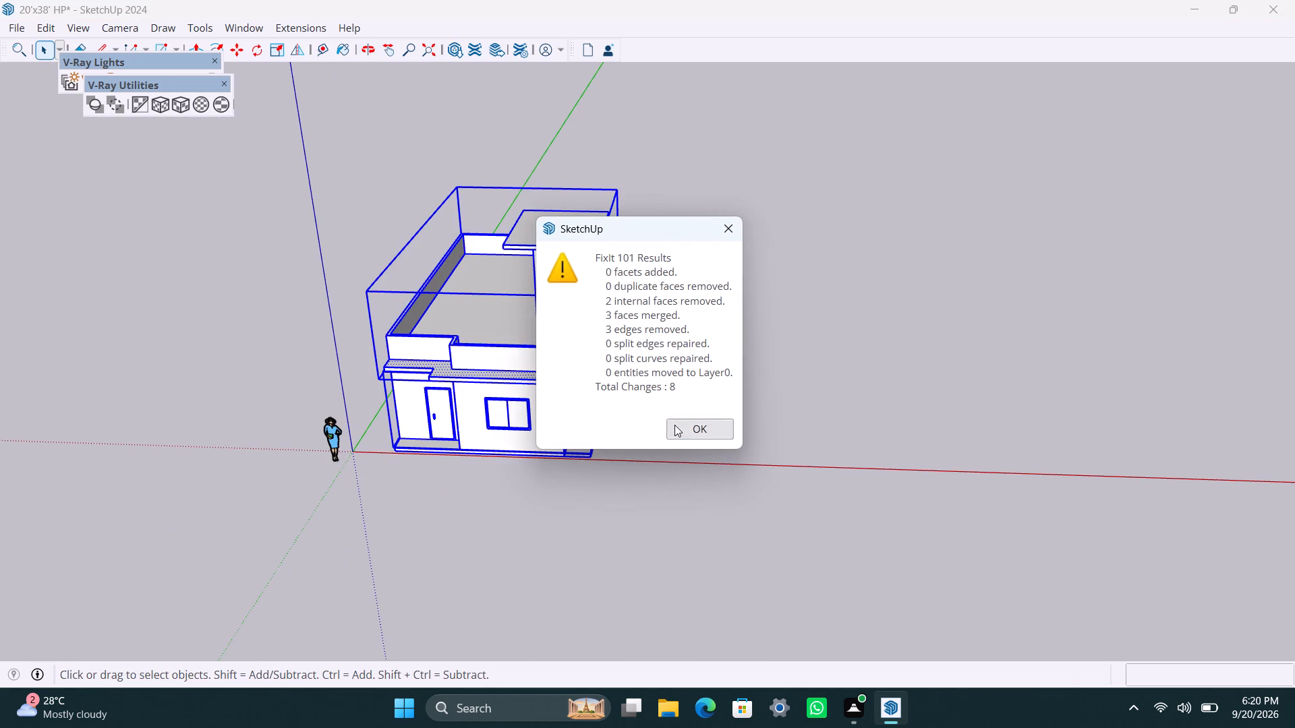
right_click(488, 420)
left_click(549, 410)
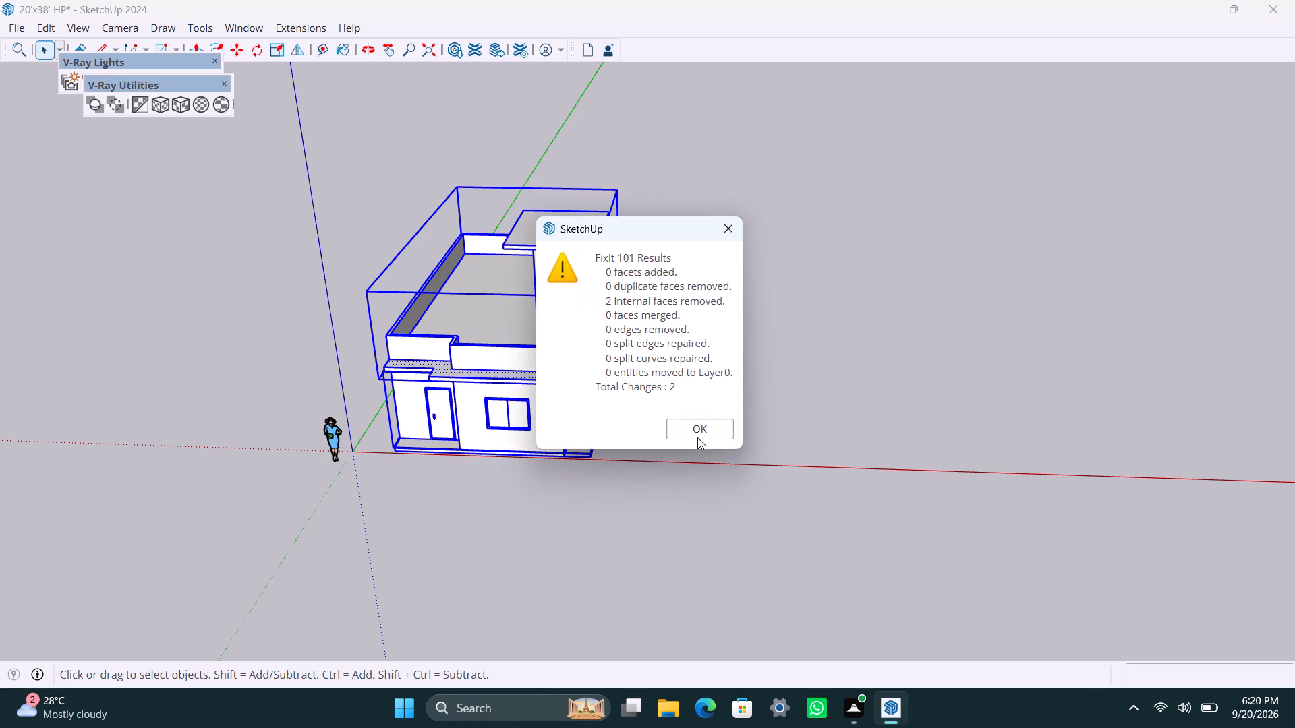
left_click(697, 436)
left_click(818, 419)
Save the cleaned-up house model.
scroll(502, 446, "up", 3)
left_click(676, 481)
scroll(330, 486, "up", 4)
middle_click_drag(339, 490, 432, 534)
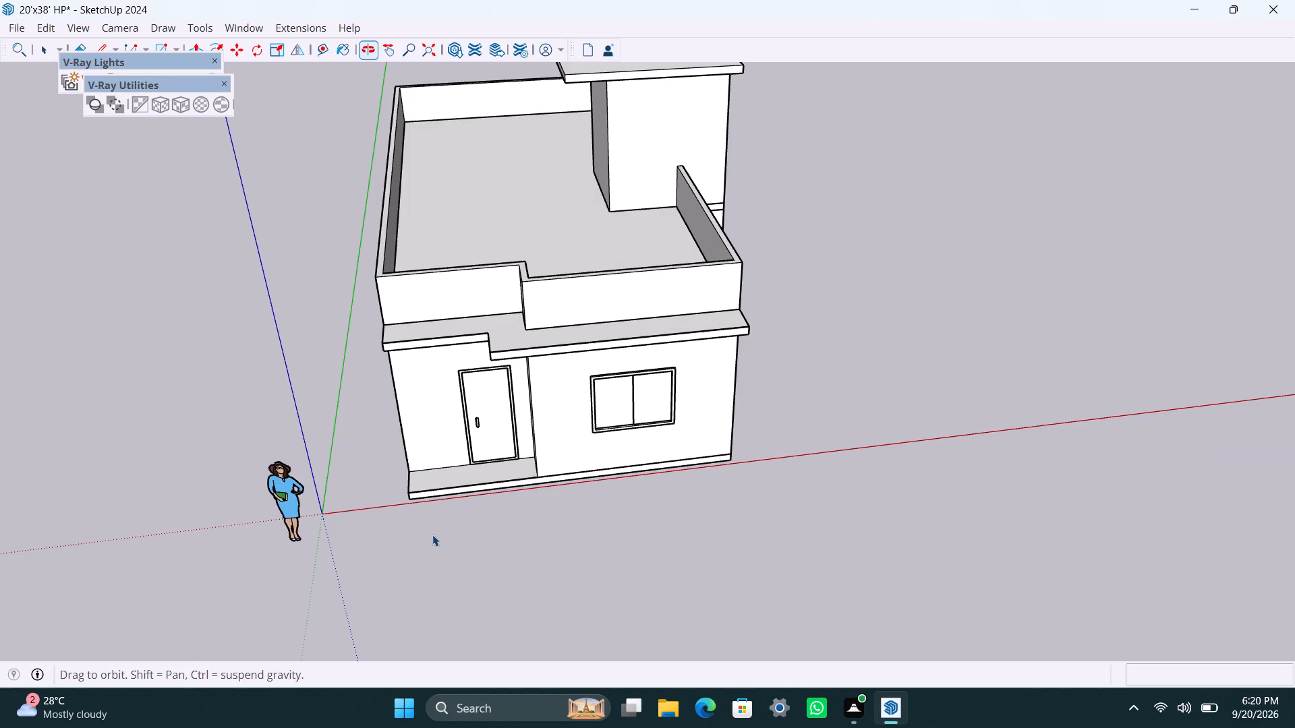
key("ctrl+s")
Examine the cleaned house from all sides, checking the roof, parapets, stair tower, windows and front ledge.
scroll(529, 402, "up", 3)
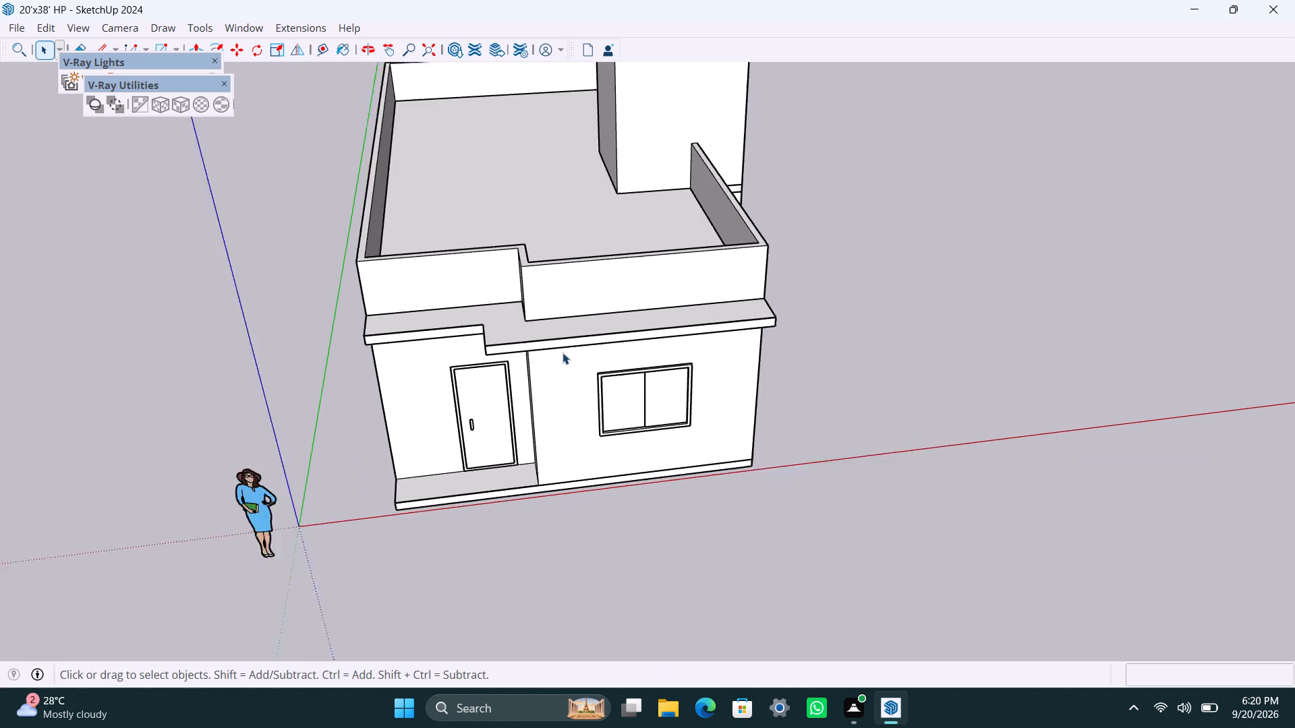
scroll(564, 352, "down", 4)
middle_click_drag(647, 294, 668, 456, "shift")
scroll(380, 251, "up", 3)
middle_click_drag(361, 270, 799, 344)
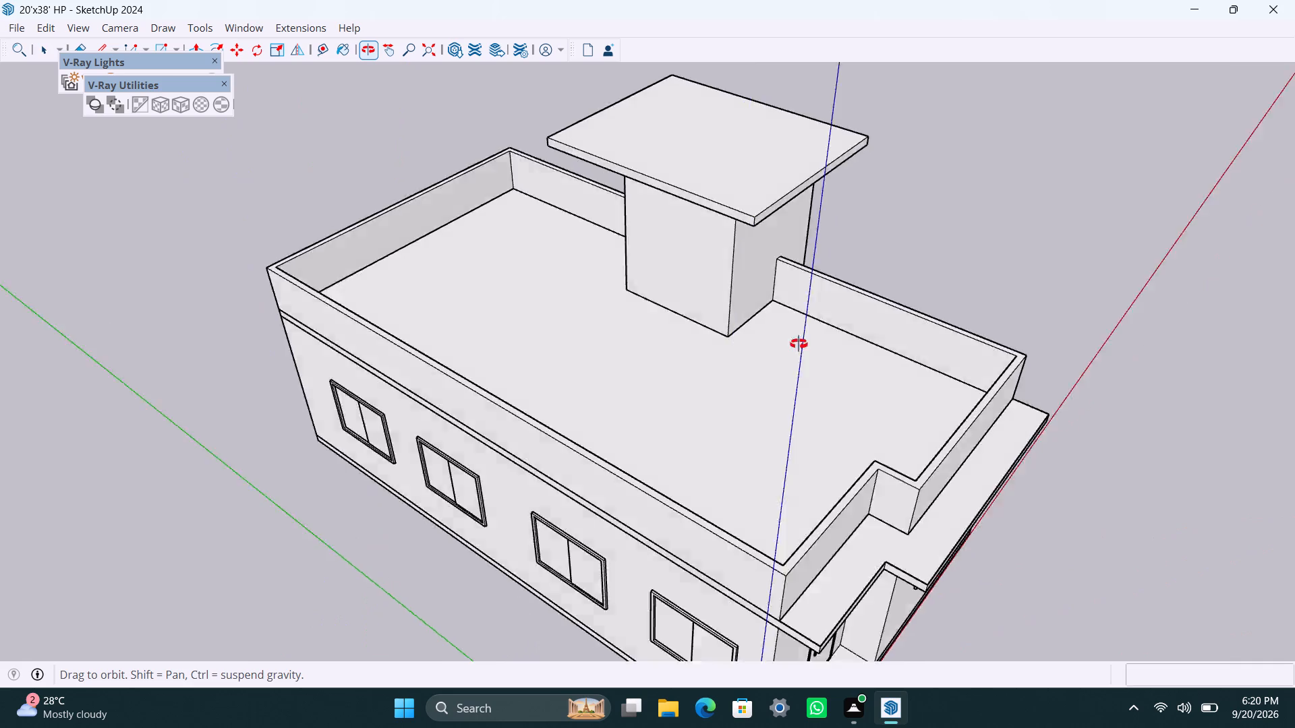
middle_click_drag(799, 344, 1236, 299)
scroll(384, 344, "up", 3)
middle_click_drag(549, 375, 1066, 374)
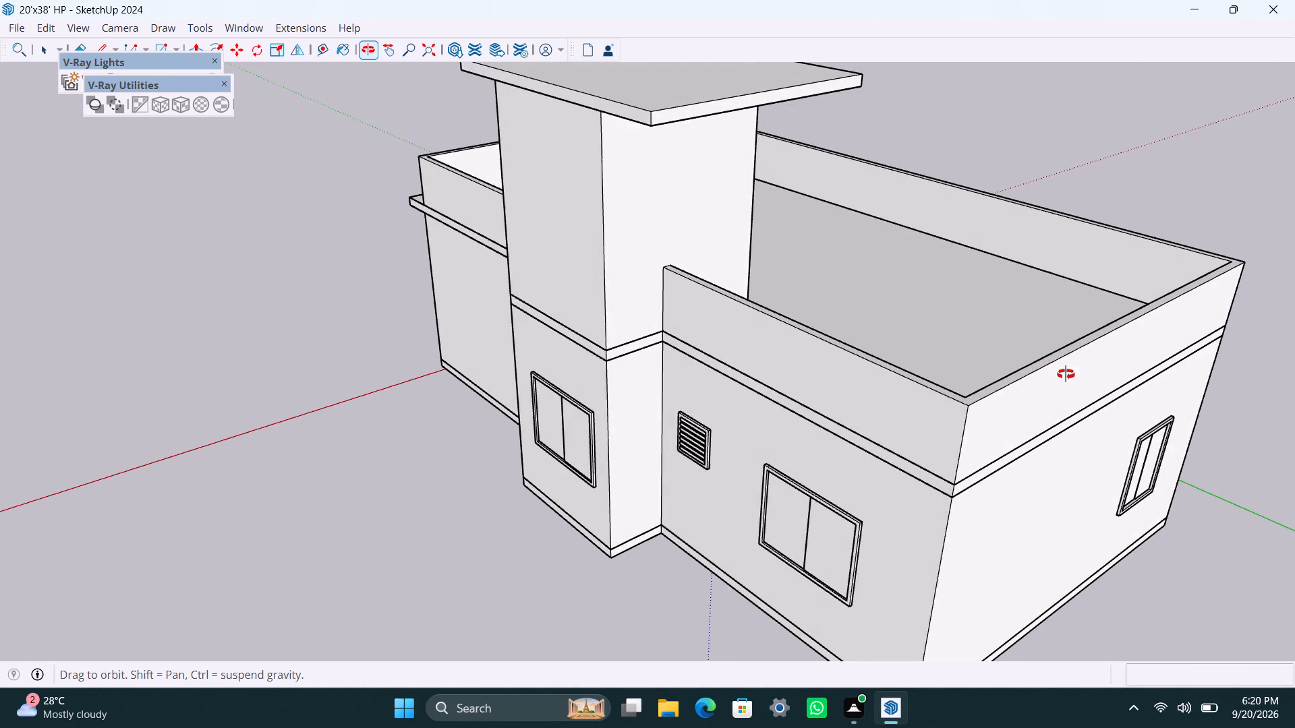
middle_click_drag(1066, 374, 79, 282)
scroll(1008, 289, "down", 5)
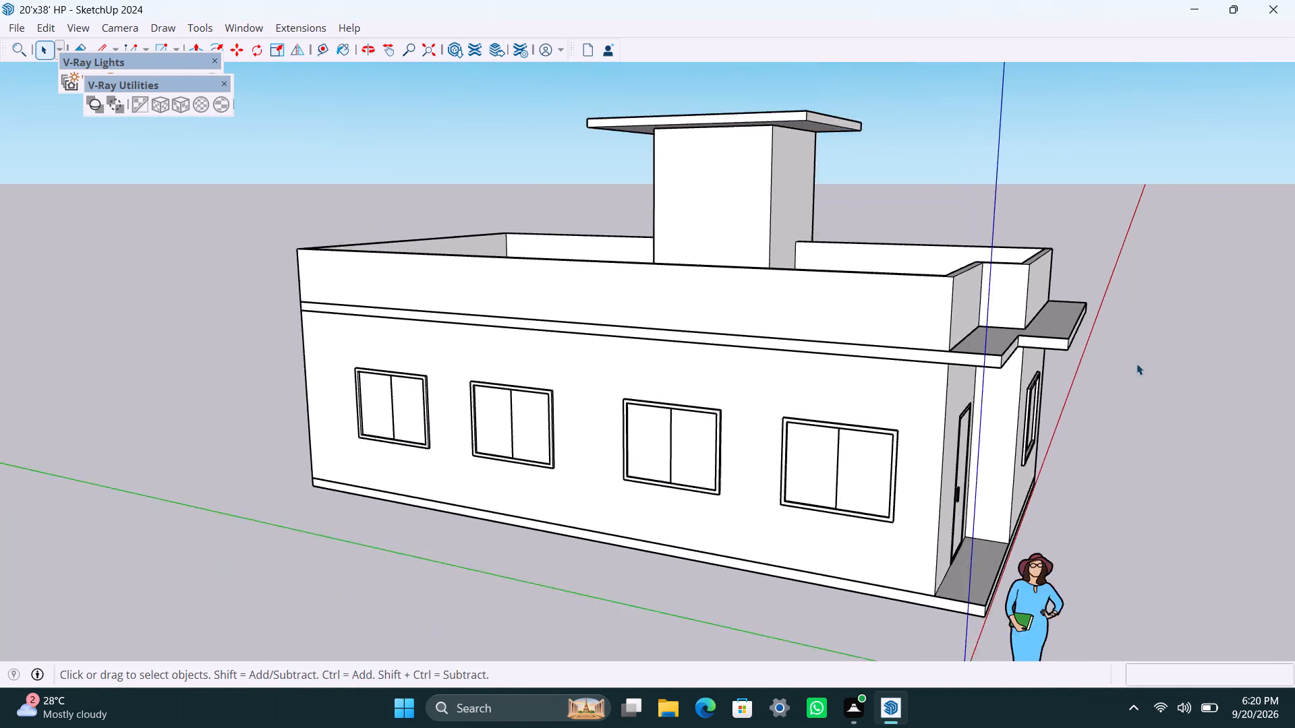
middle_click_drag(1131, 355, 660, 378)
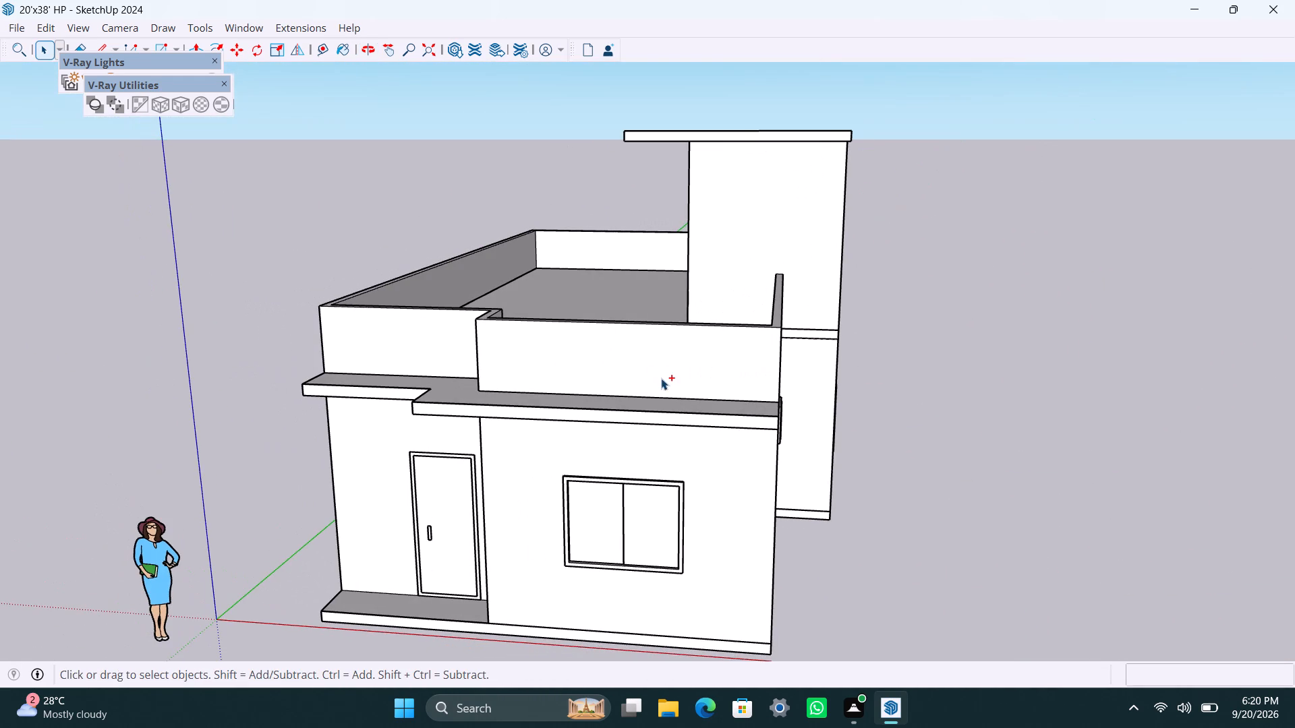
Save the model with the full front elevation, including the stair tower and the human figure, framed in view.
key("ctrl+s")
scroll(775, 400, "down", 4)
scroll(677, 446, "up", 3)
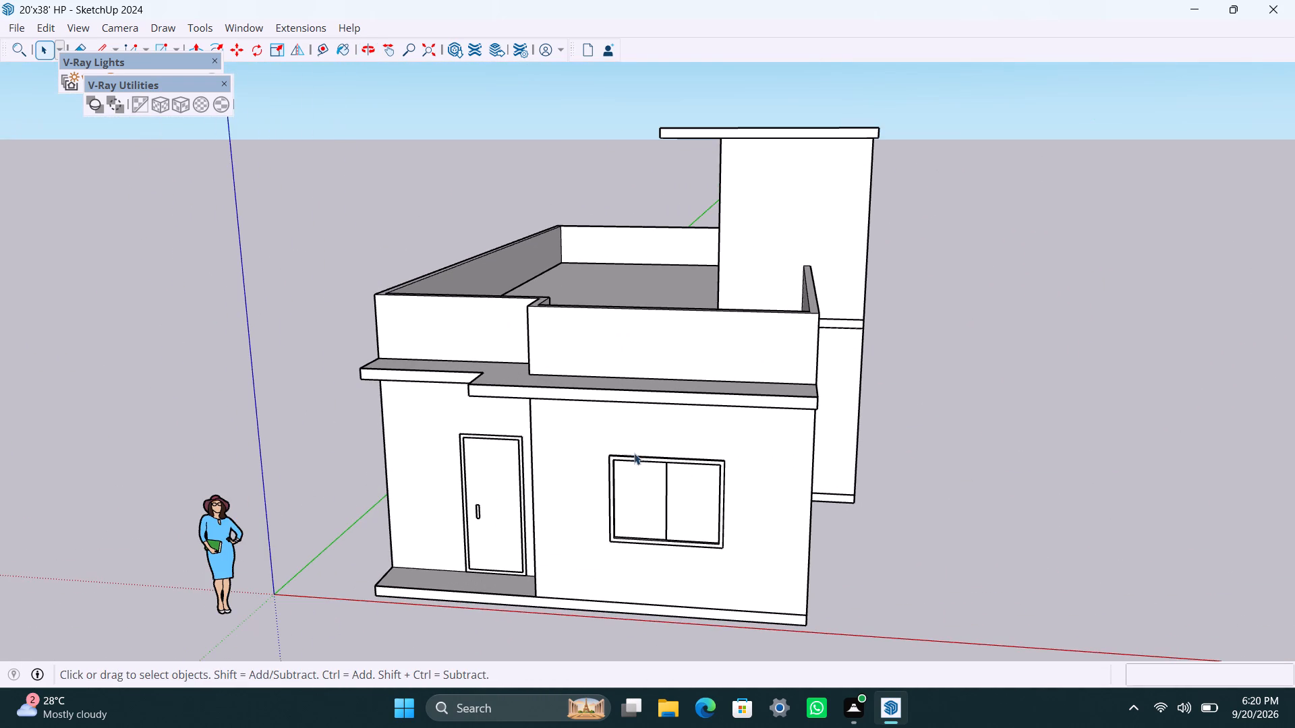
scroll(729, 435, "down", 3)
scroll(723, 437, "up", 4)
scroll(630, 423, "down", 3)
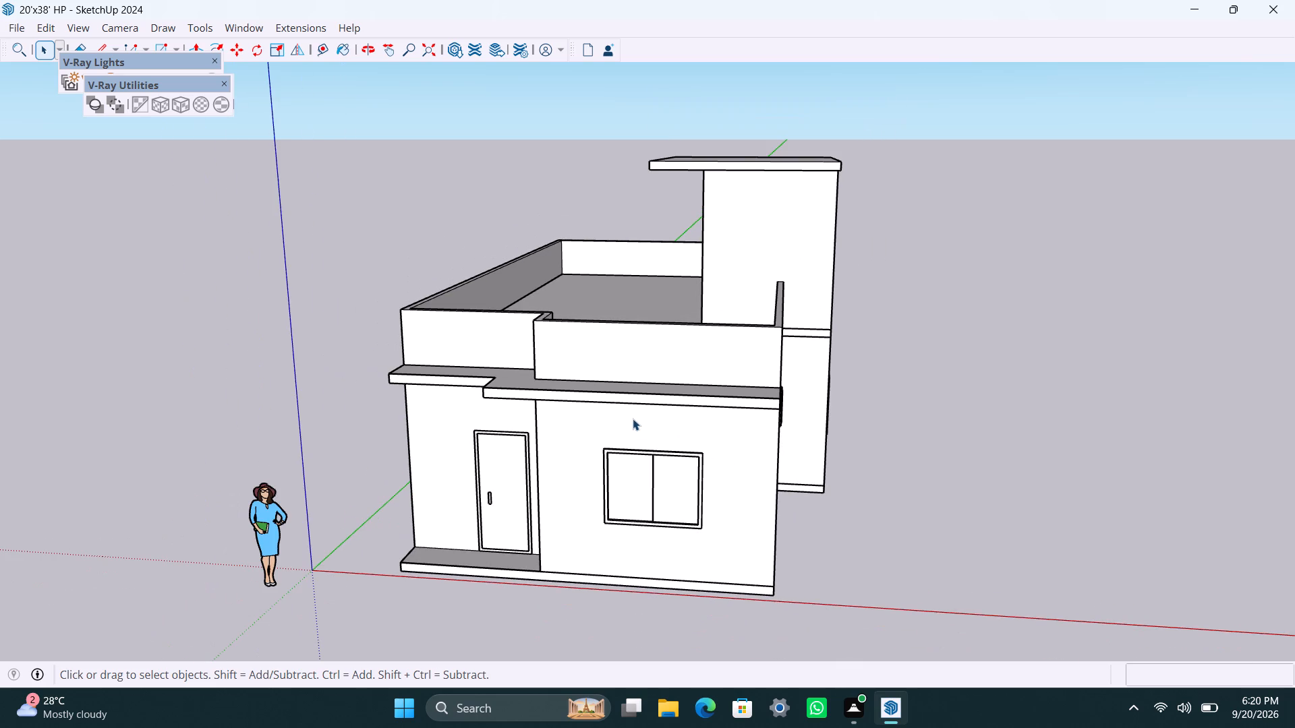
key("ctrl+s")
scroll(627, 419, "up", 2)
middle_click_drag(628, 418, 747, 416, "shift")
scroll(745, 416, "up", 1)
middle_click_drag(746, 421, 791, 440)
scroll(776, 437, "up", 2)
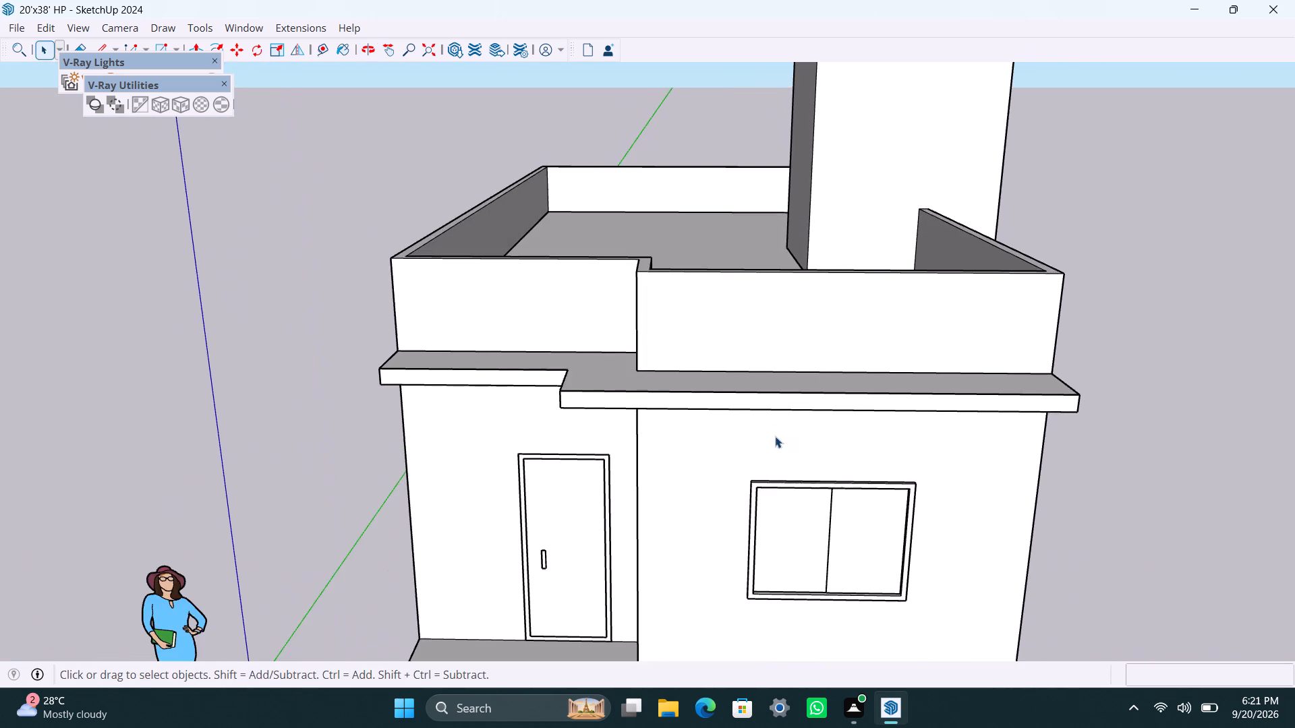
middle_click_drag(774, 436, 766, 399, "shift")
scroll(764, 397, "down", 3)
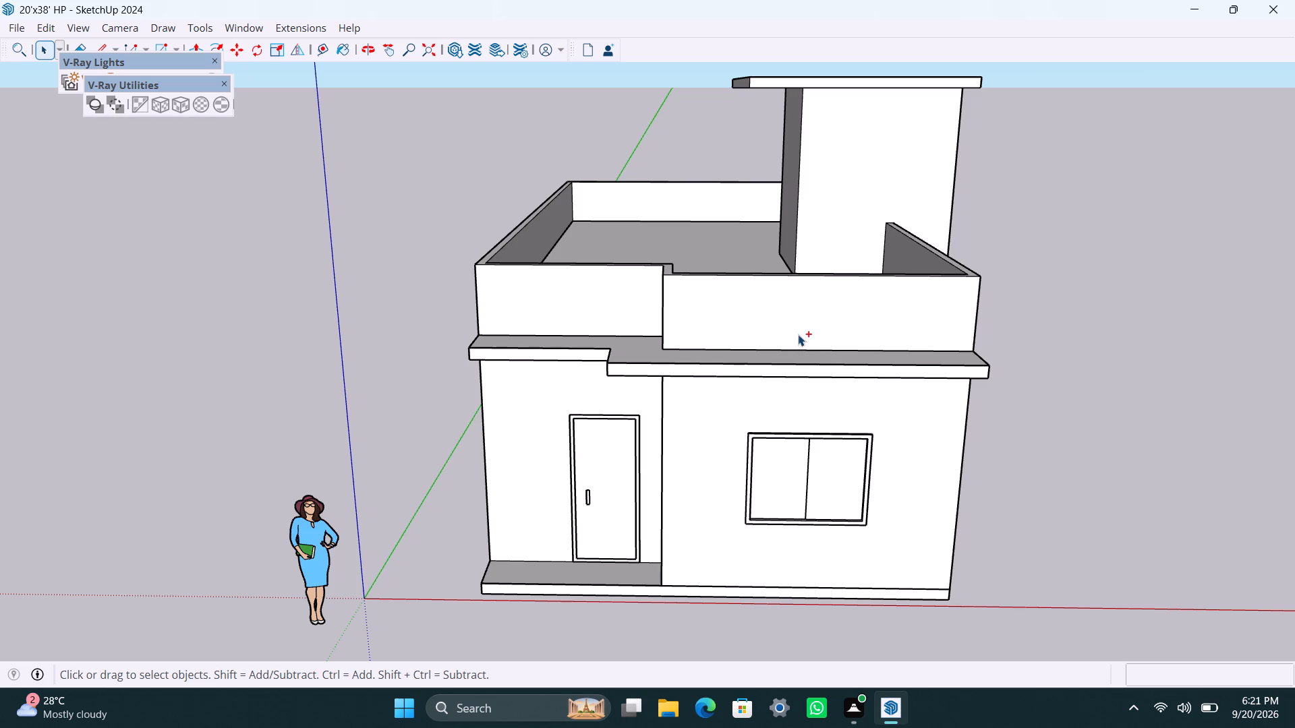
key("ctrl+s")
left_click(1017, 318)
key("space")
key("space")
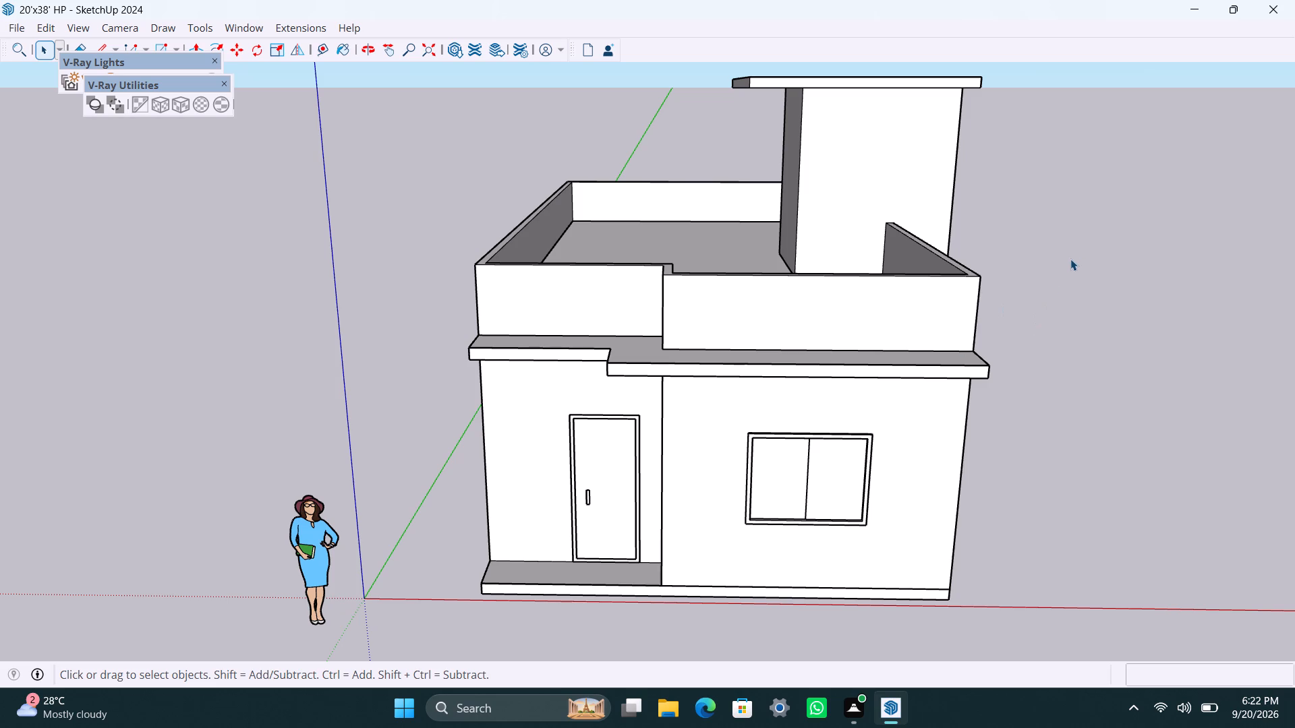
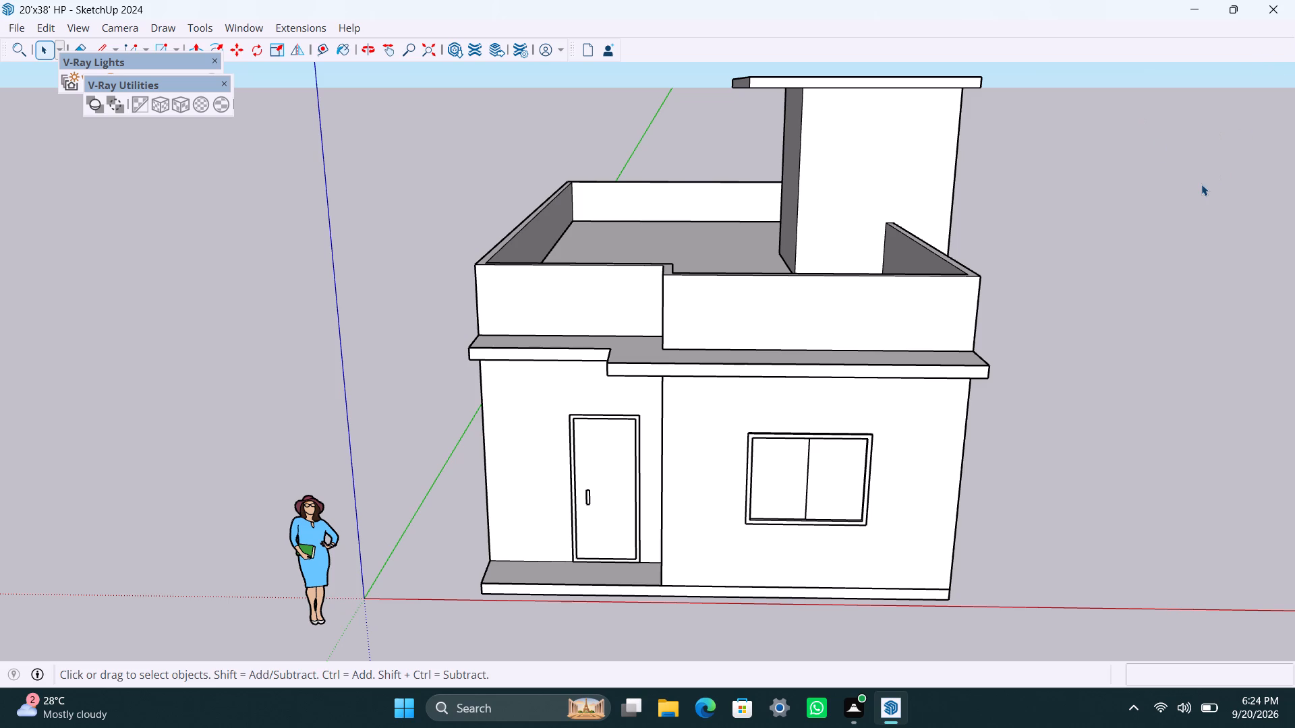
Save the model with a closer view of the front facade, showing the door, window, ledge and parapet.
key("space")
scroll(689, 403, "down", 3)
scroll(696, 422, "up", 6)
scroll(745, 493, "down", 3)
middle_click_drag(807, 474, 744, 481)
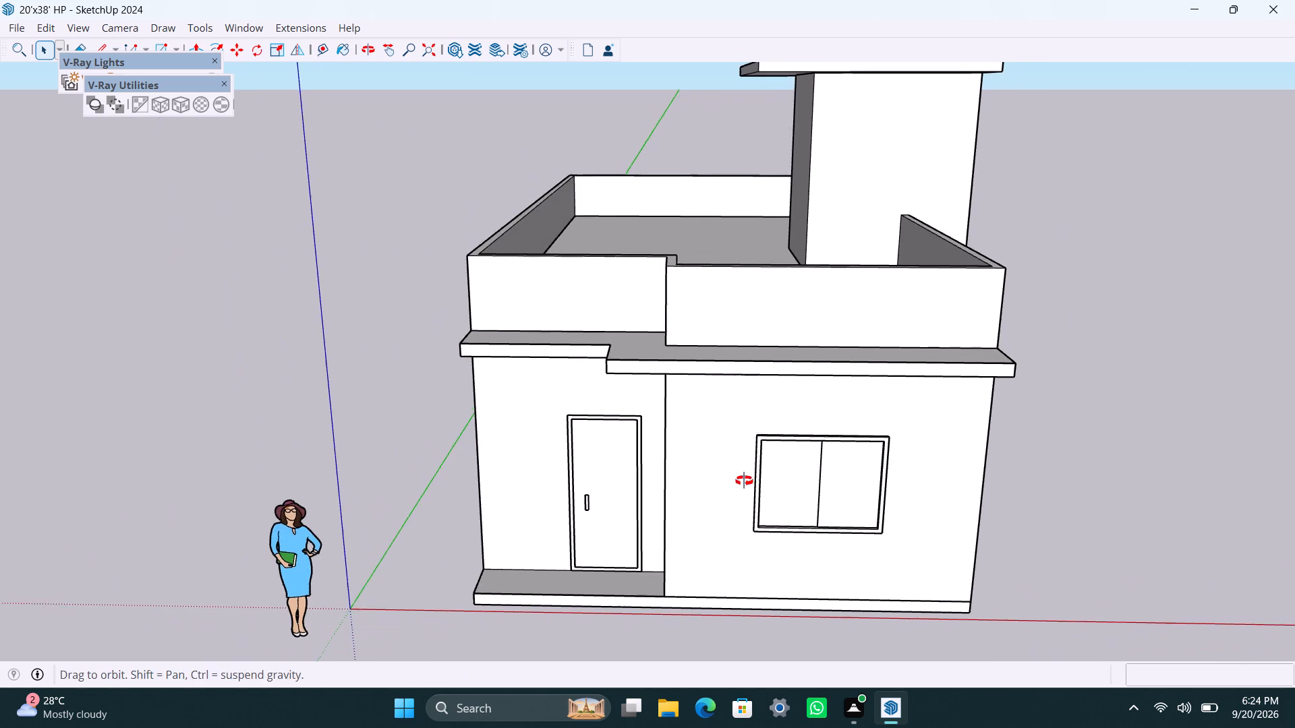
middle_click_drag(744, 481, 743, 481)
key("ctrl+s")
scroll(743, 481, "up", 4)
middle_click_drag(796, 509, 840, 539)
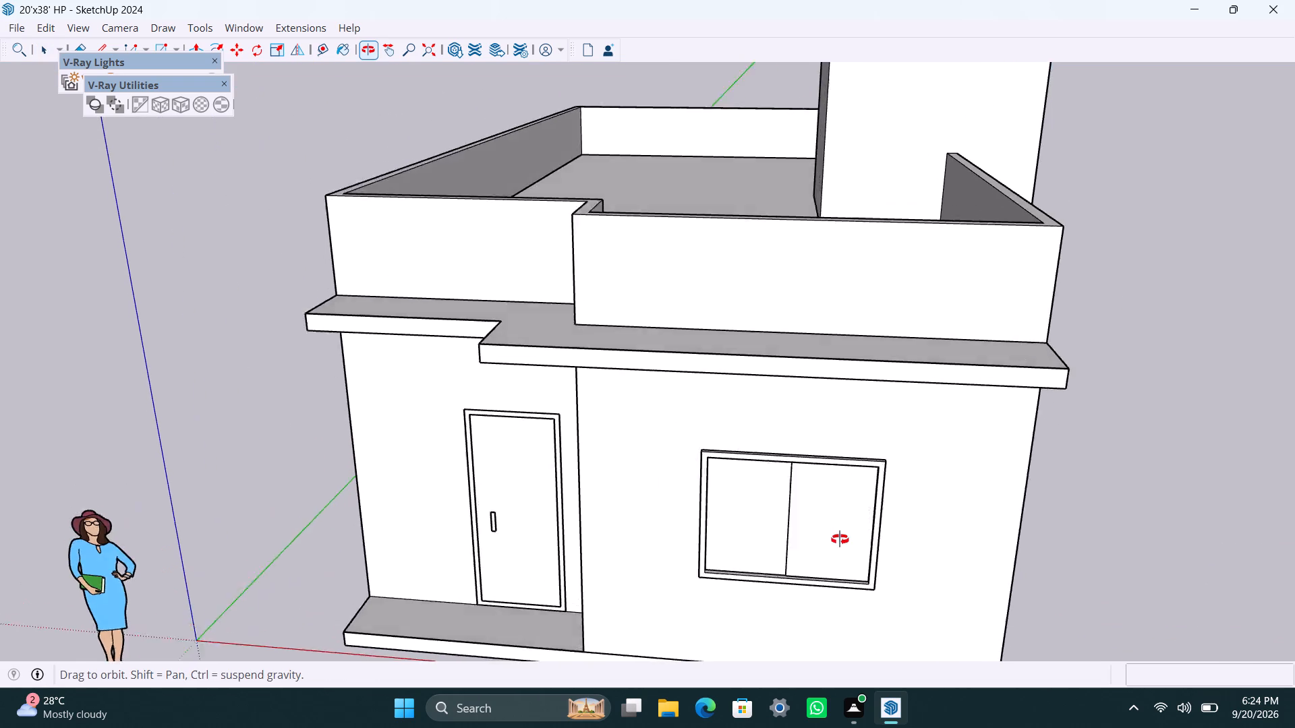
middle_click_drag(840, 539, 844, 539)
scroll(843, 524, "down", 2)
middle_click_drag(843, 524, 856, 479, "shift")
scroll(856, 478, "up", 1)
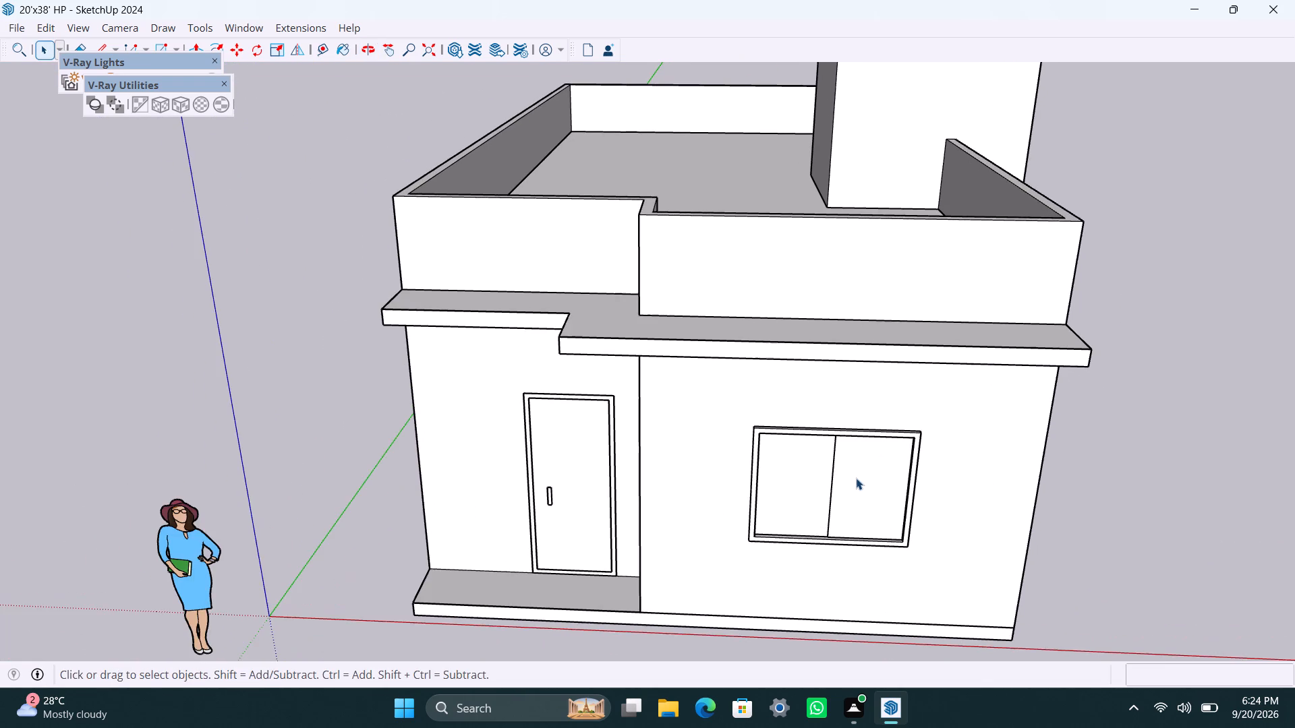
middle_click_drag(856, 478, 875, 478)
key("ctrl+s")
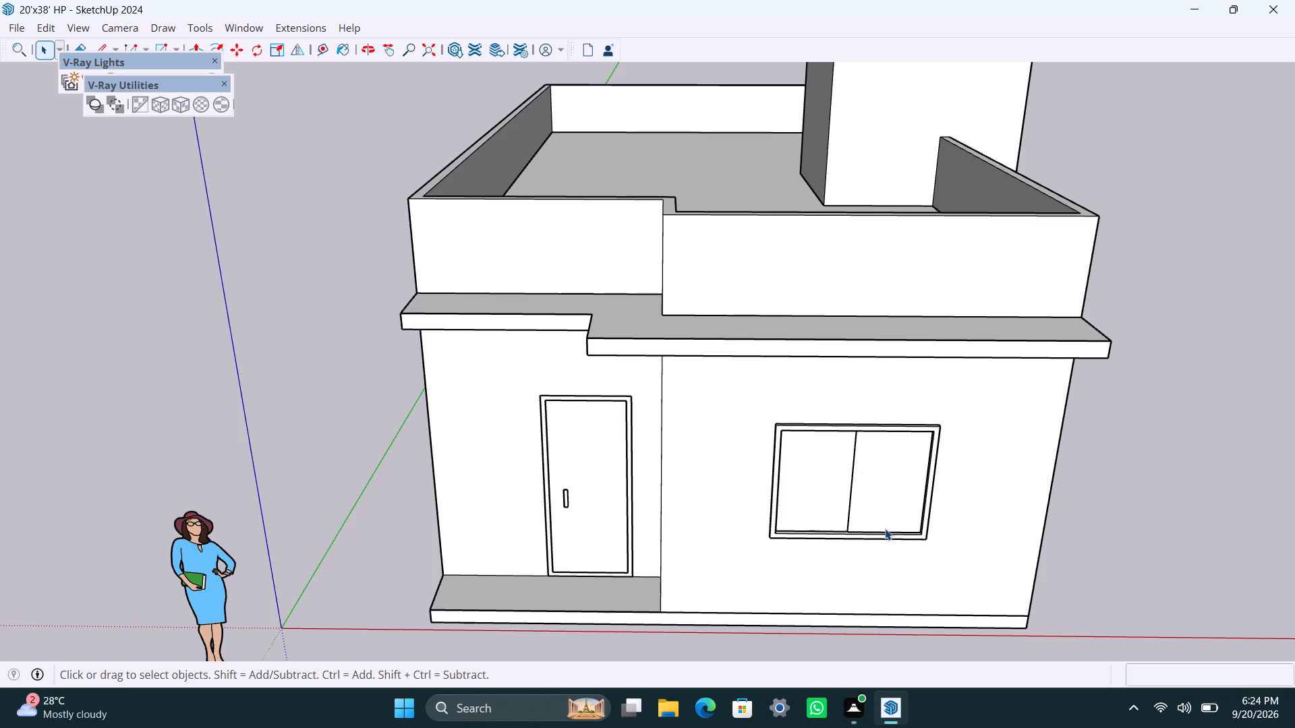
Examine the side wall with the louvred ventilator, the stair tower base and the opposite four-window side of the house.
scroll(890, 555, "up", 2)
middle_click_drag(898, 566, 727, 510)
scroll(891, 471, "up", 2)
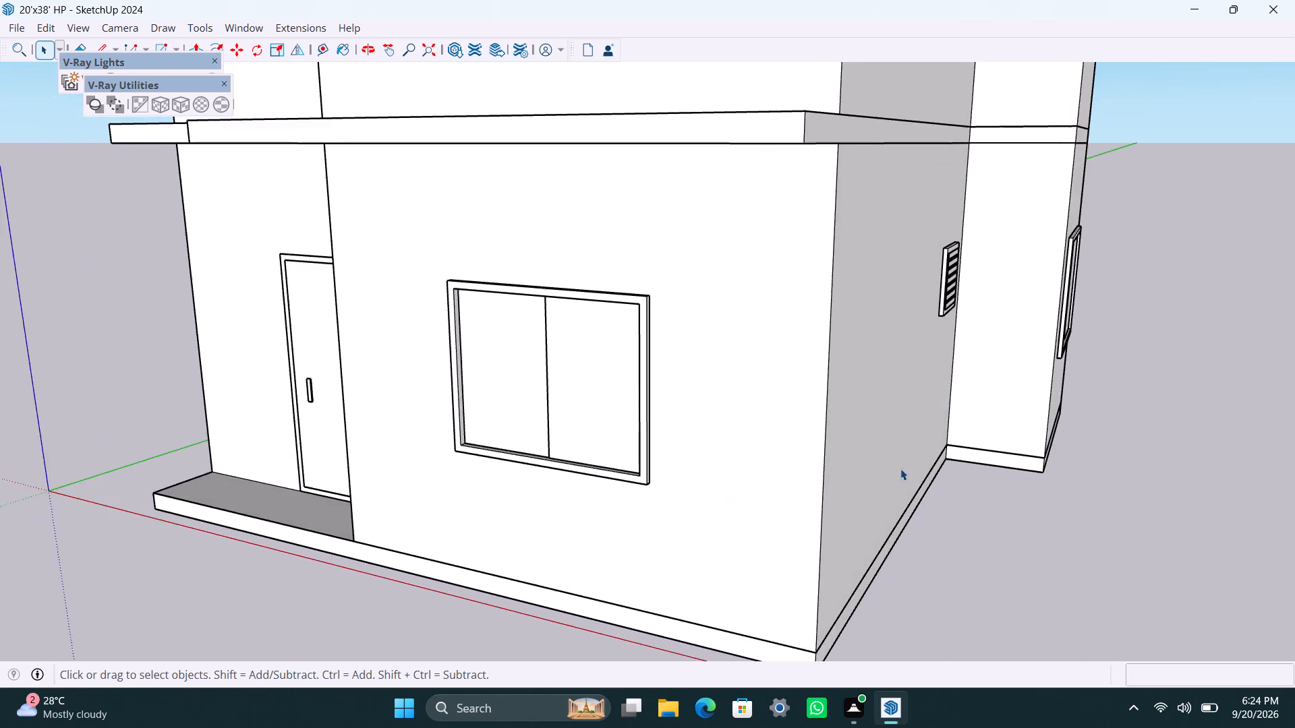
scroll(915, 465, "down", 4)
middle_click_drag(977, 446, 774, 446)
scroll(830, 418, "up", 4)
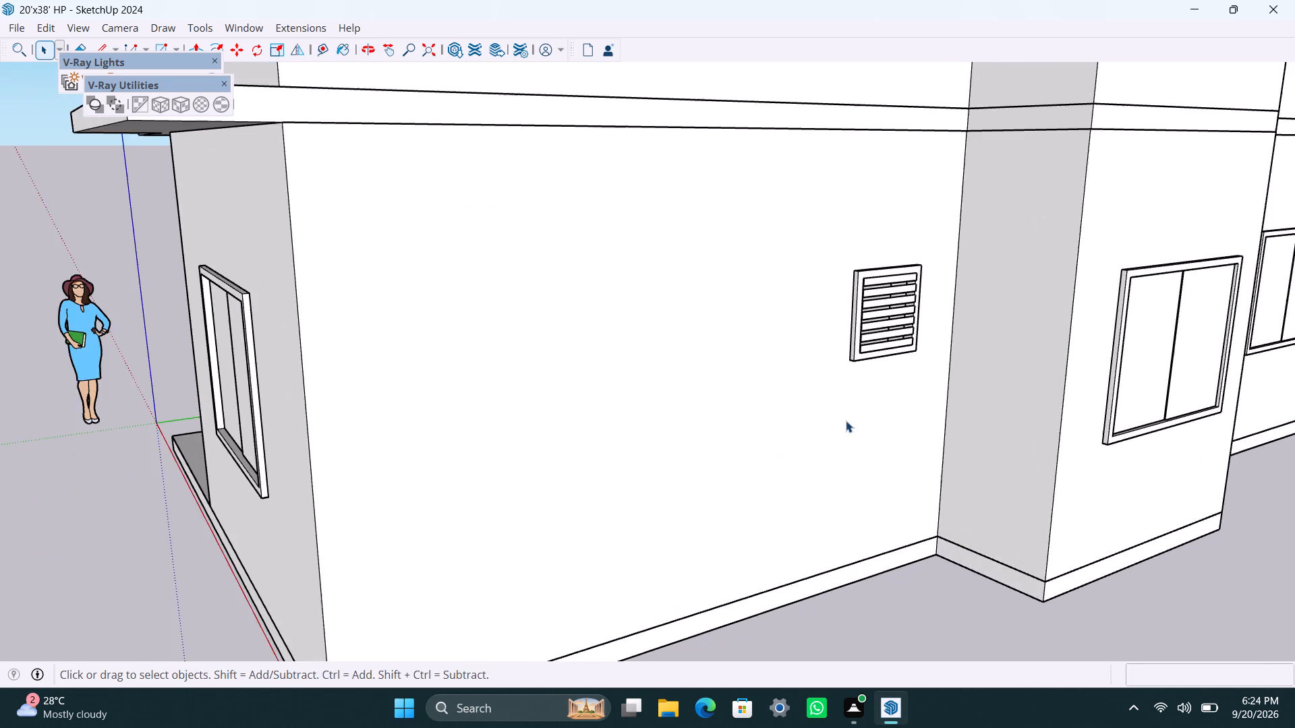
scroll(846, 431, "down", 8)
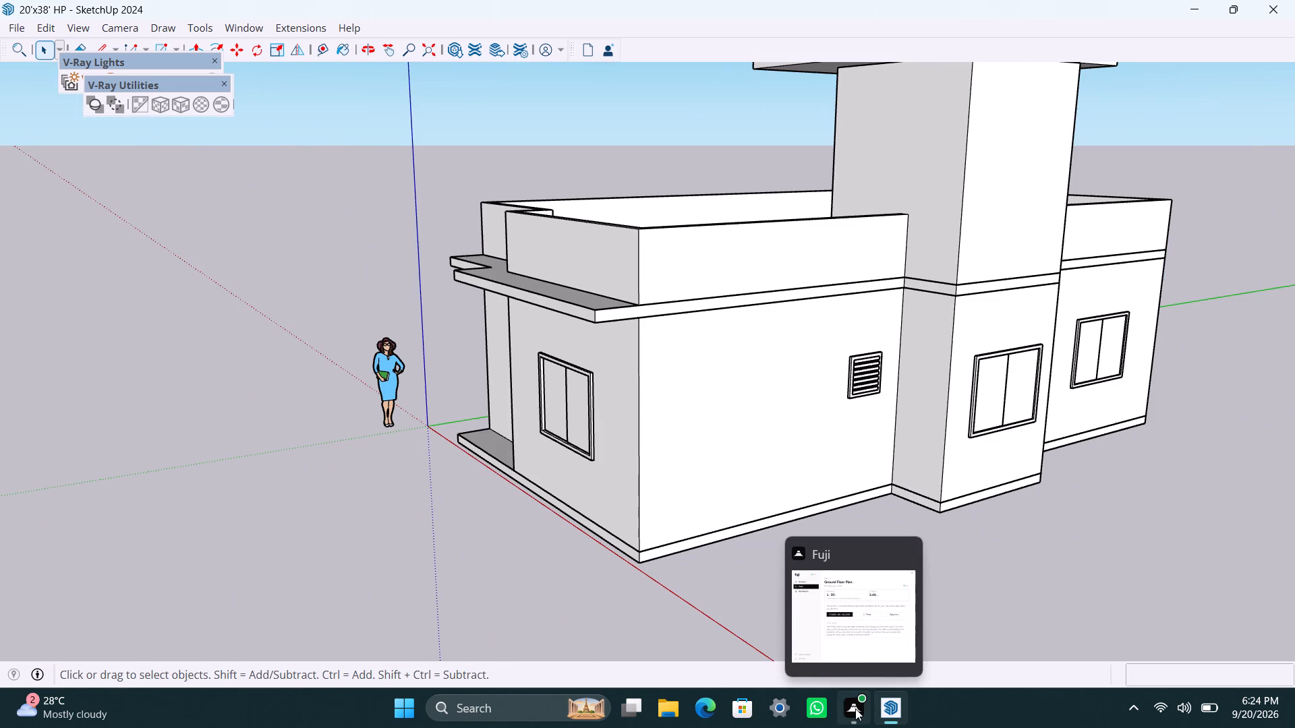
scroll(778, 598, "up", 2)
scroll(659, 548, "up", 6)
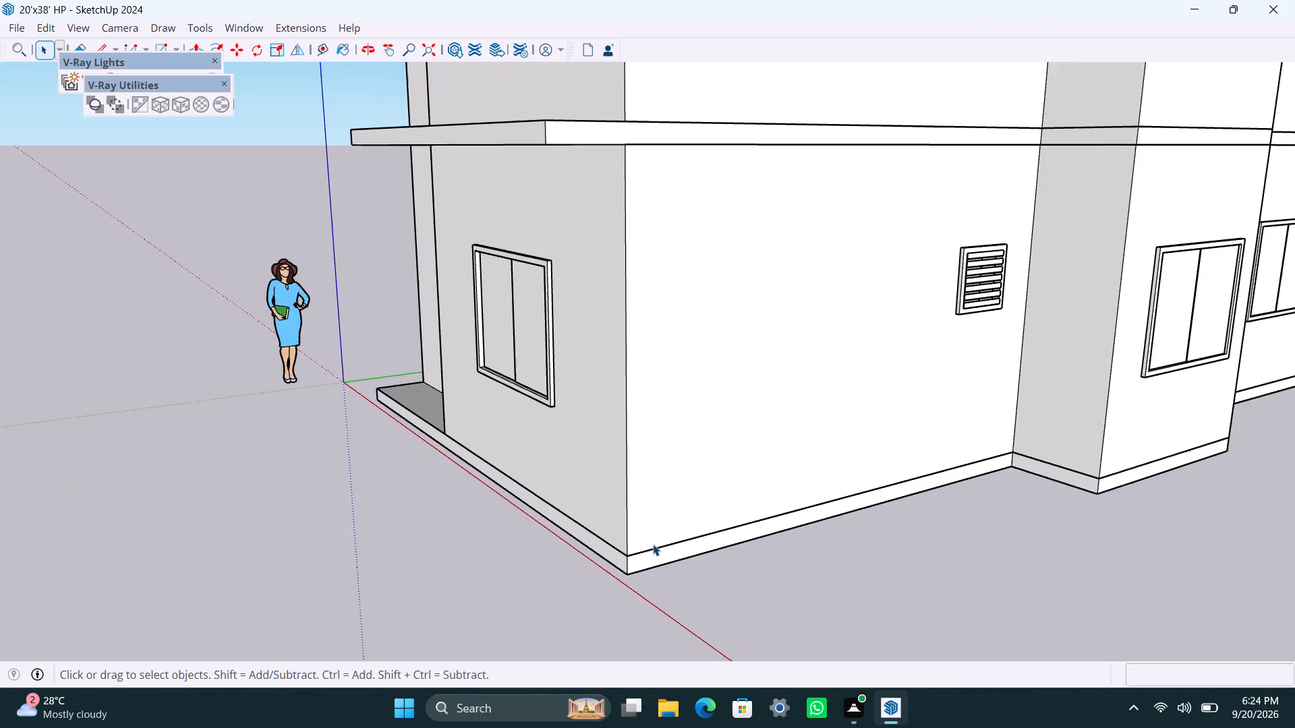
middle_click_drag(635, 544, 1002, 575)
scroll(720, 451, "down", 4)
middle_click_drag(595, 446, 906, 515)
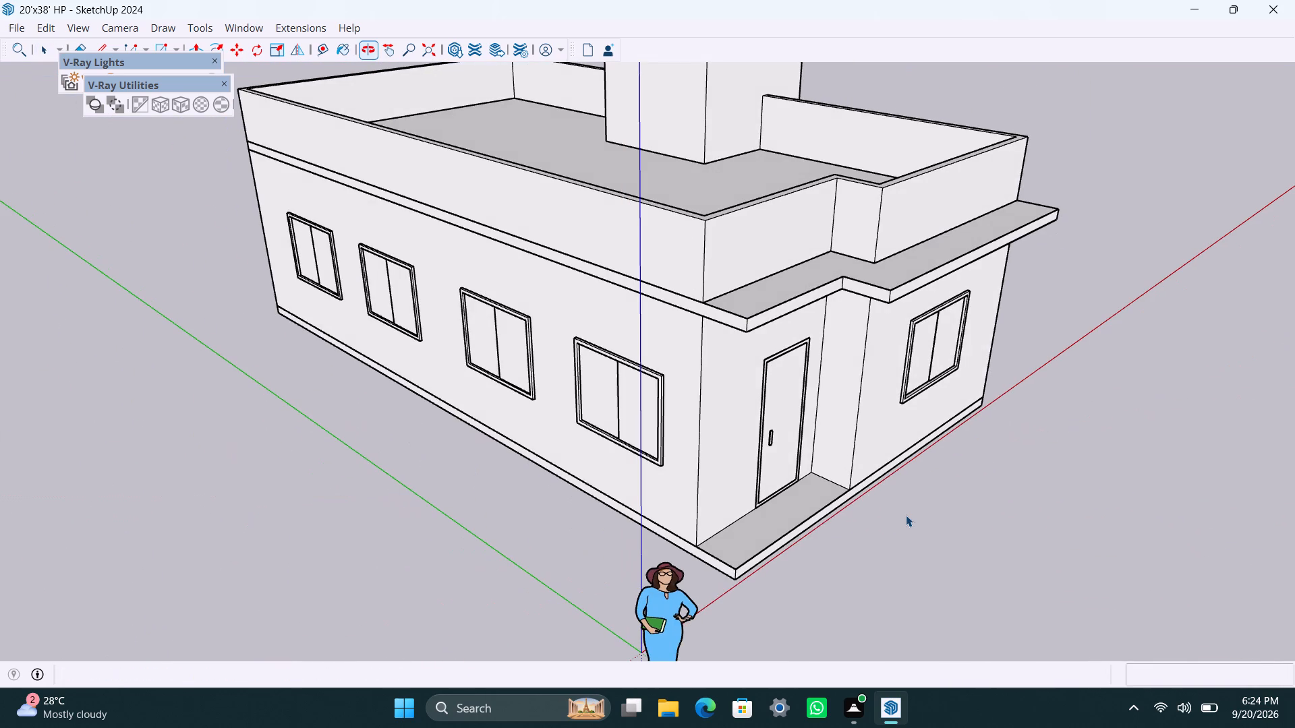
Save the model with the entrance corner and the four-window side wall framed from above.
key("ctrl+s")
key("space")
scroll(818, 500, "up", 2)
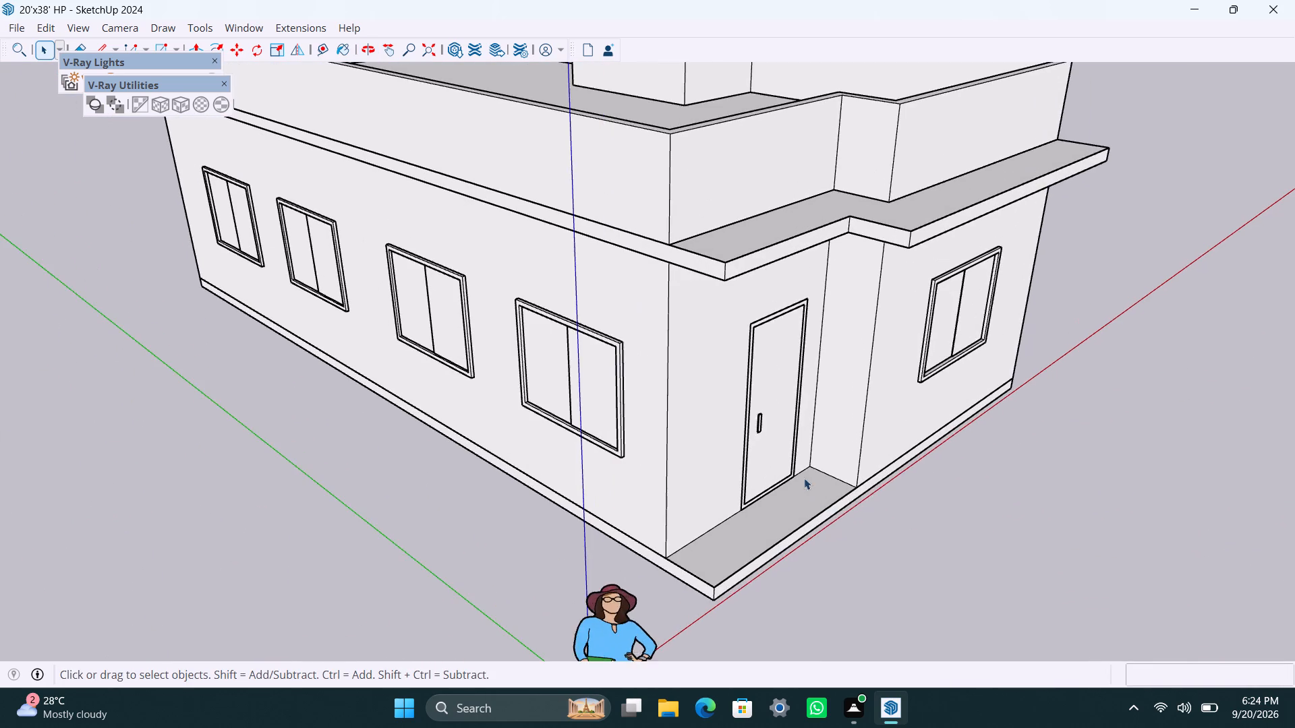
scroll(804, 477, "up", 2)
scroll(830, 441, "down", 3)
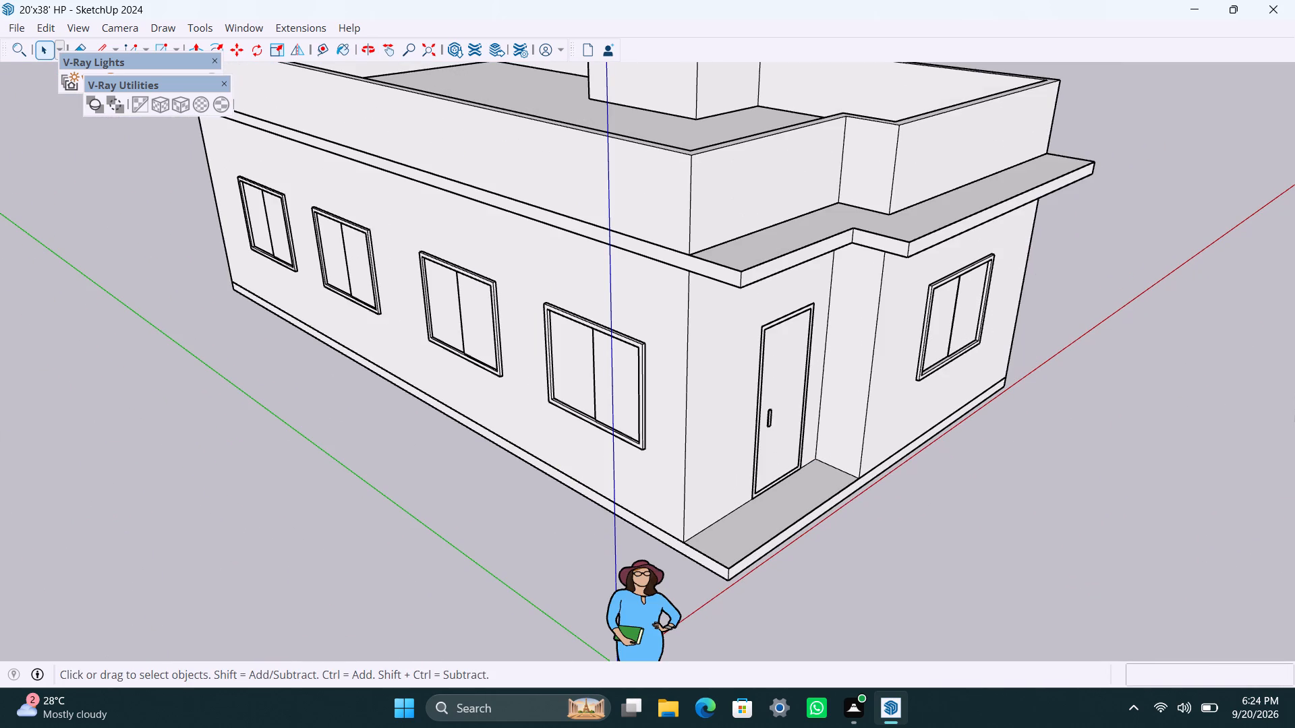
scroll(670, 414, "down", 4)
scroll(579, 491, "up", 4)
middle_click_drag(602, 473, 615, 484)
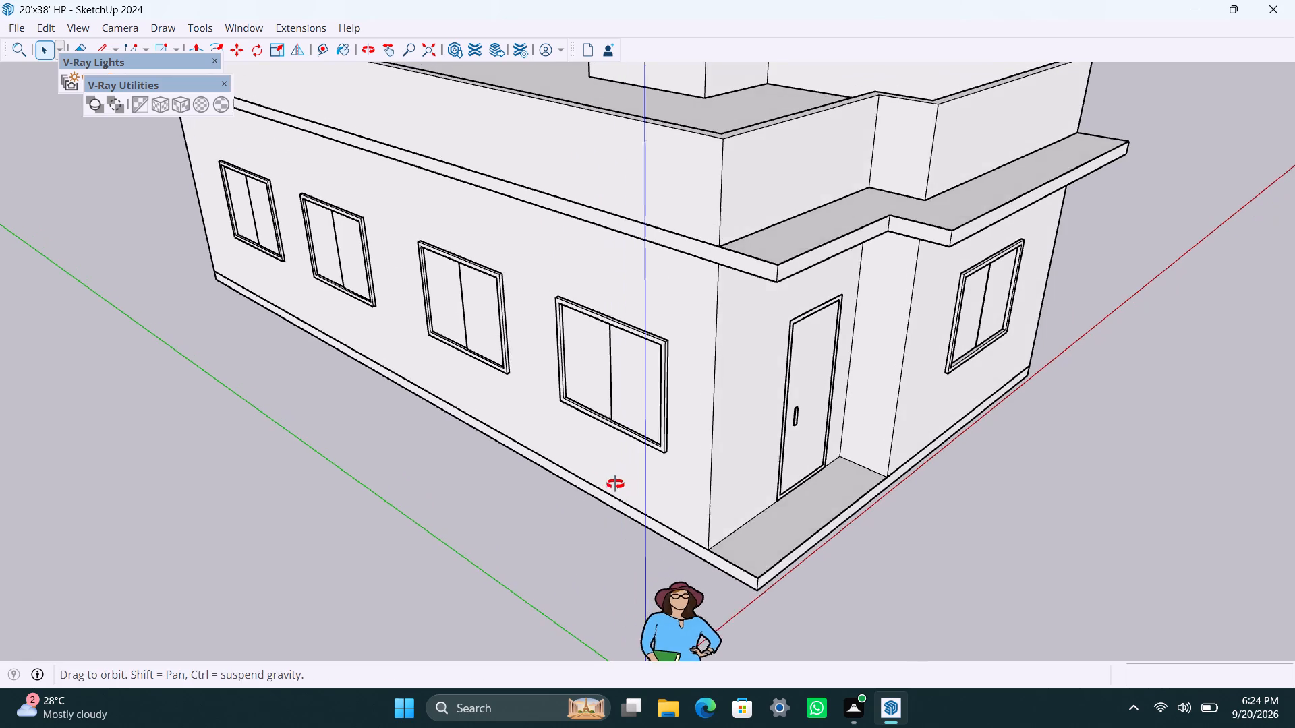
middle_click_drag(615, 484, 617, 485)
middle_click_drag(656, 489, 653, 572, "shift")
key("ctrl+s")
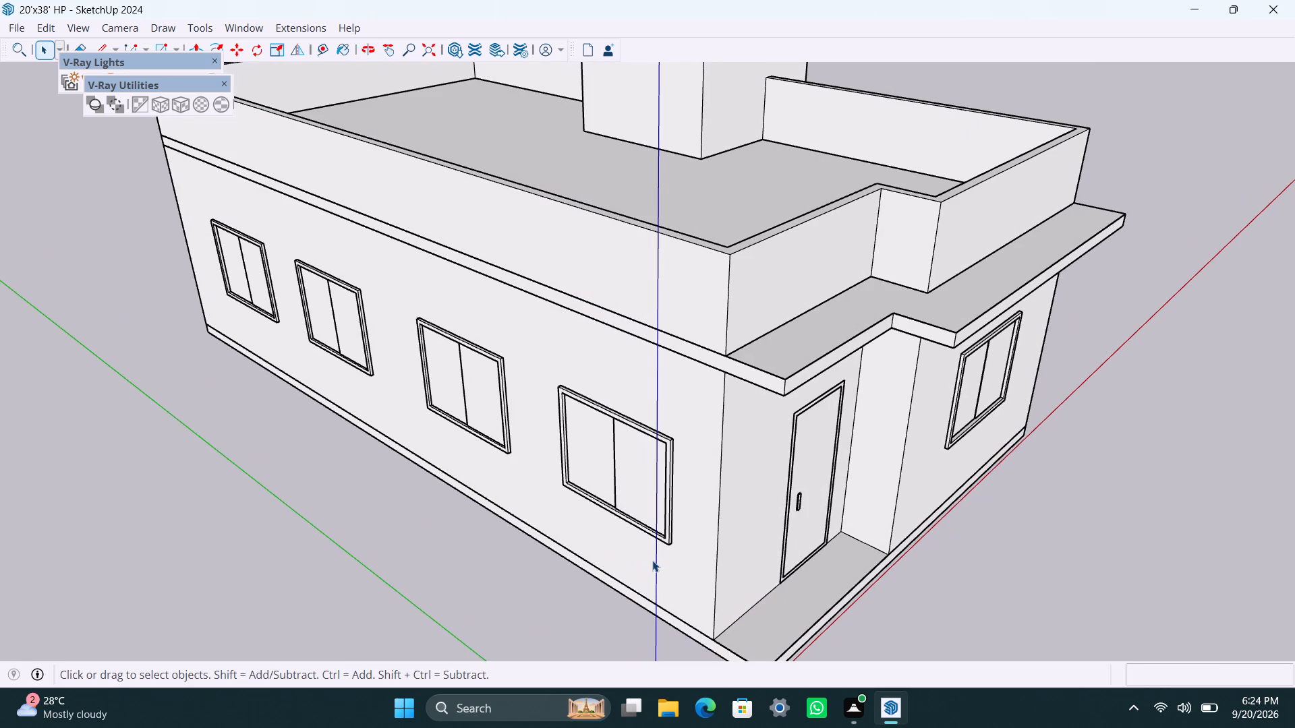
Examine the roof parapet, the front elevation and the stair tower side of the house.
key("space")
scroll(699, 533, "down", 5)
scroll(715, 522, "up", 2)
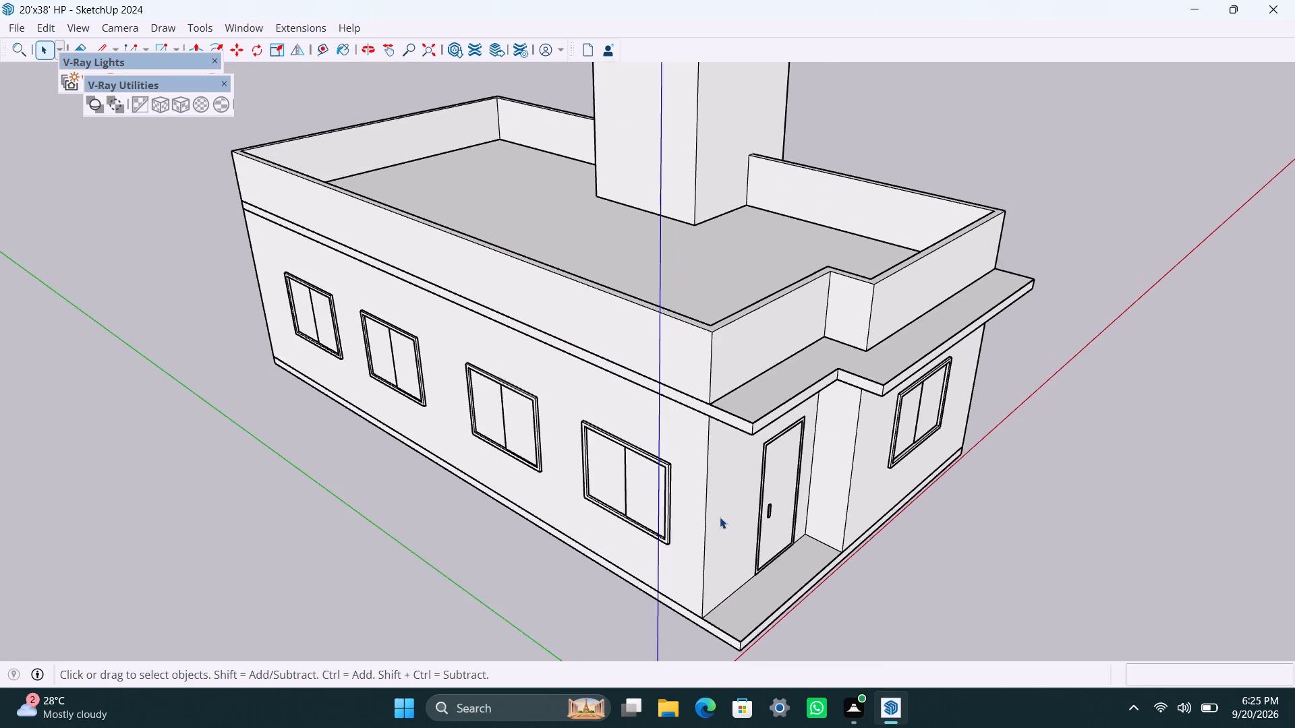
scroll(720, 514, "down", 4)
scroll(973, 550, "up", 3)
middle_click_drag(958, 545, 590, 496)
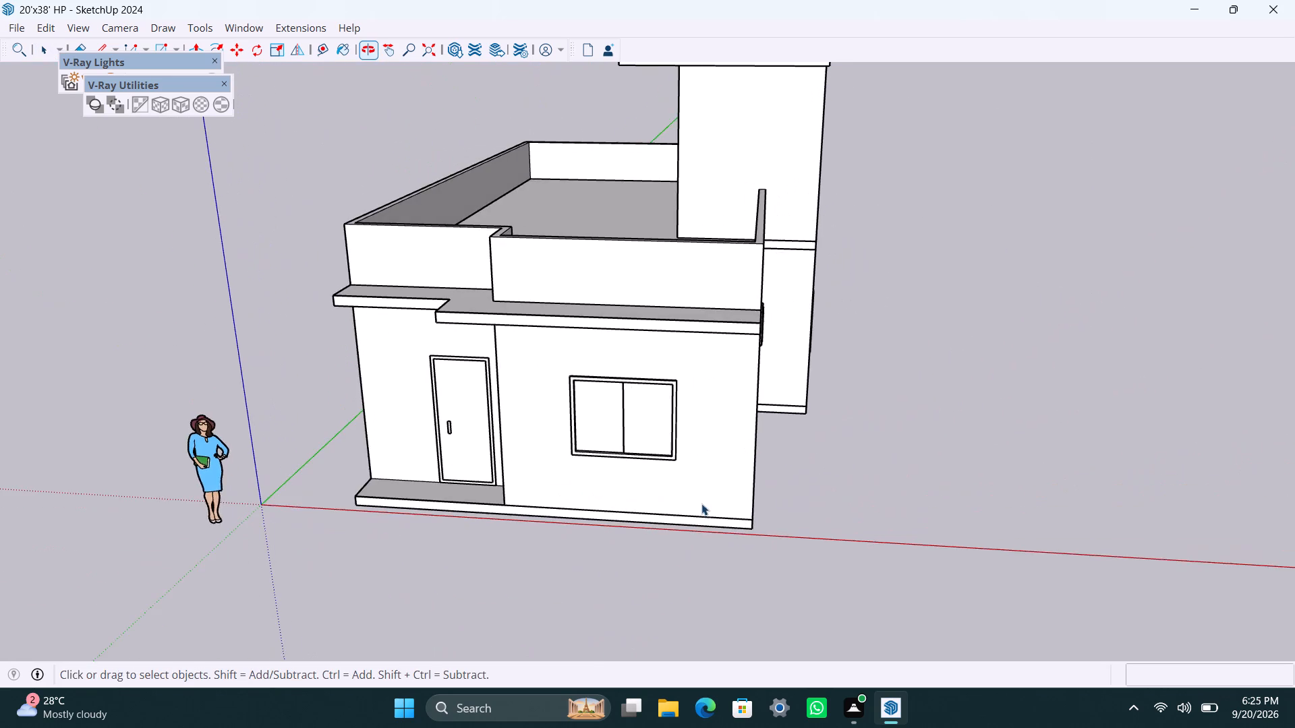
scroll(706, 504, "up", 2)
middle_click_drag(935, 565, 635, 548)
scroll(511, 465, "up", 2)
scroll(518, 452, "down", 5)
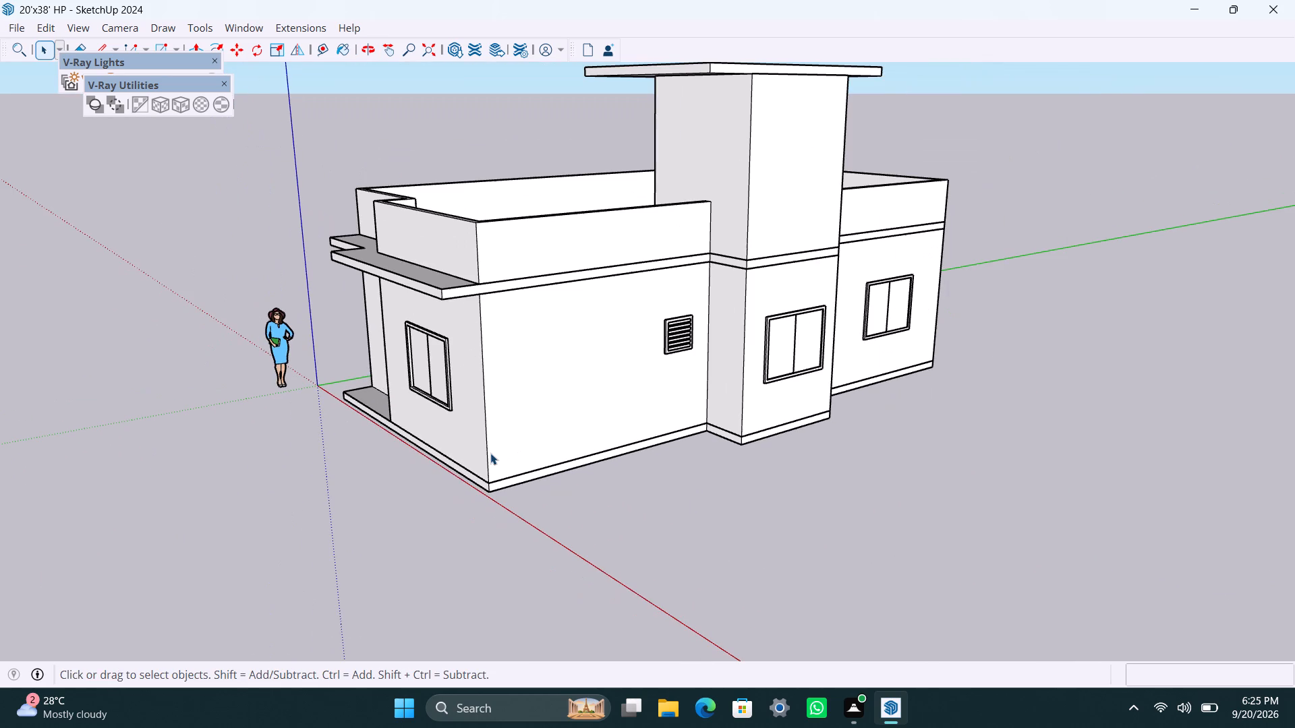
Save the model with the front corner between the main window and the louvred ventilator wall in view.
key("ctrl+s")
scroll(536, 455, "up", 2)
middle_click_drag(471, 553, 623, 585)
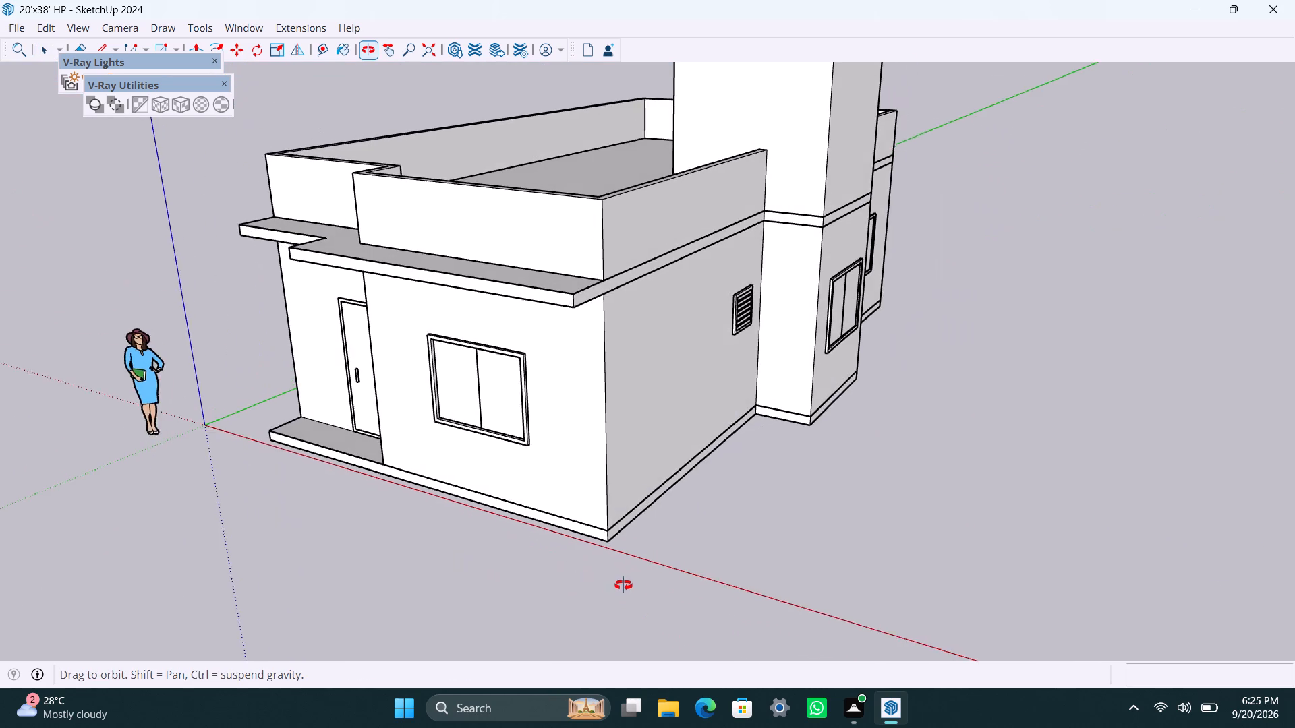
middle_click_drag(623, 585, 637, 590)
key("ctrl+s")
Examine the front facade up close, checking the door, window, porch slab, plinth and ledge.
scroll(639, 564, "up", 3)
scroll(602, 527, "down", 4)
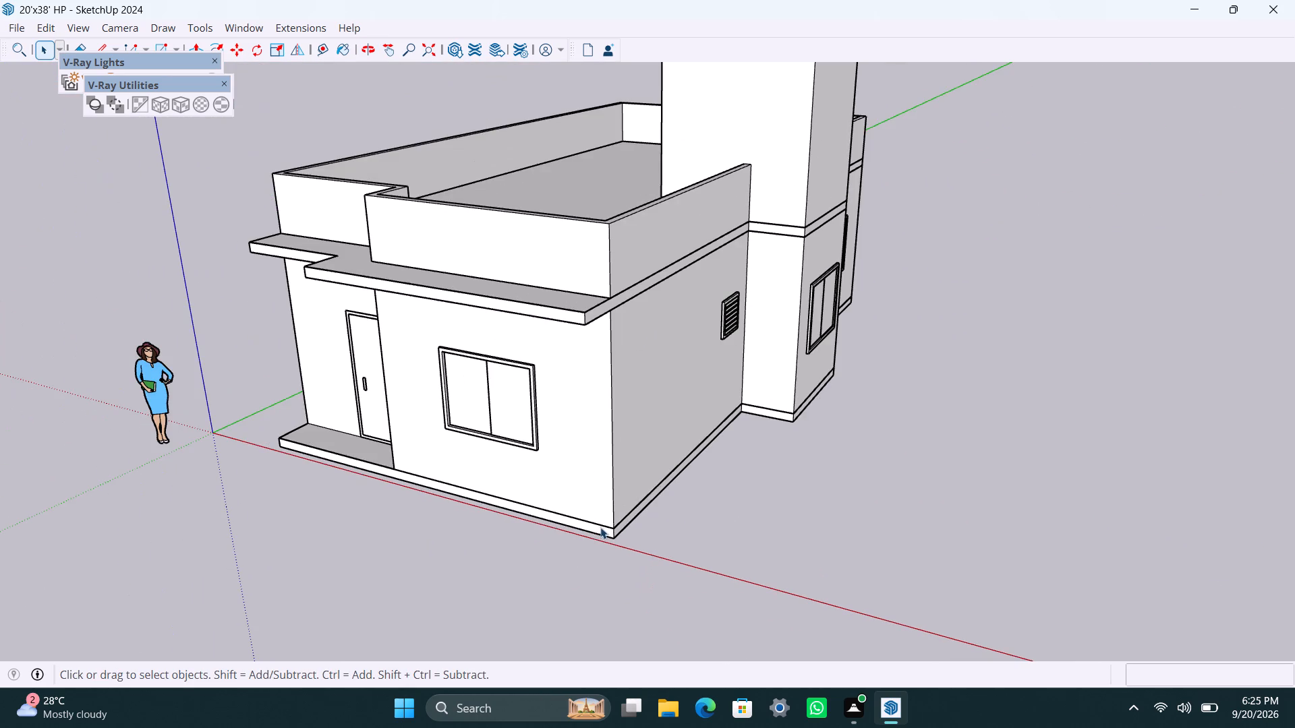
scroll(627, 511, "down", 4)
scroll(498, 503, "up", 4)
middle_click_drag(523, 501, 720, 556)
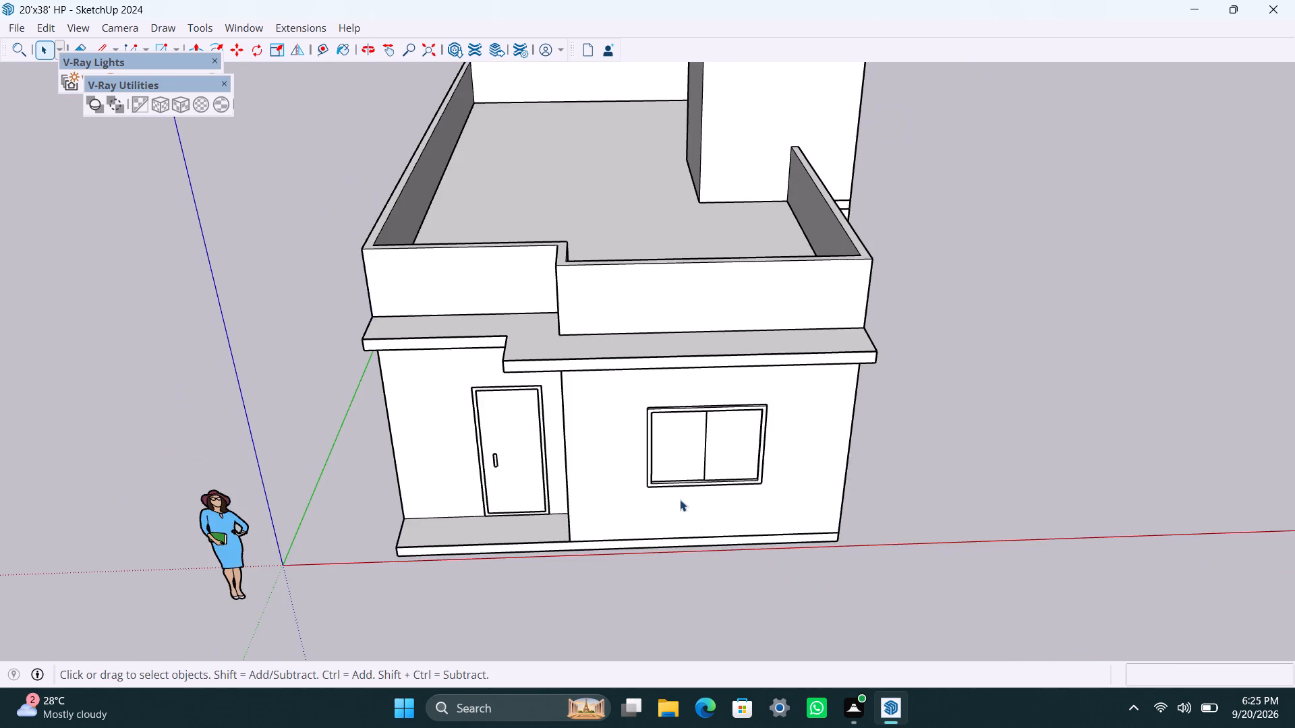
scroll(680, 496, "up", 1)
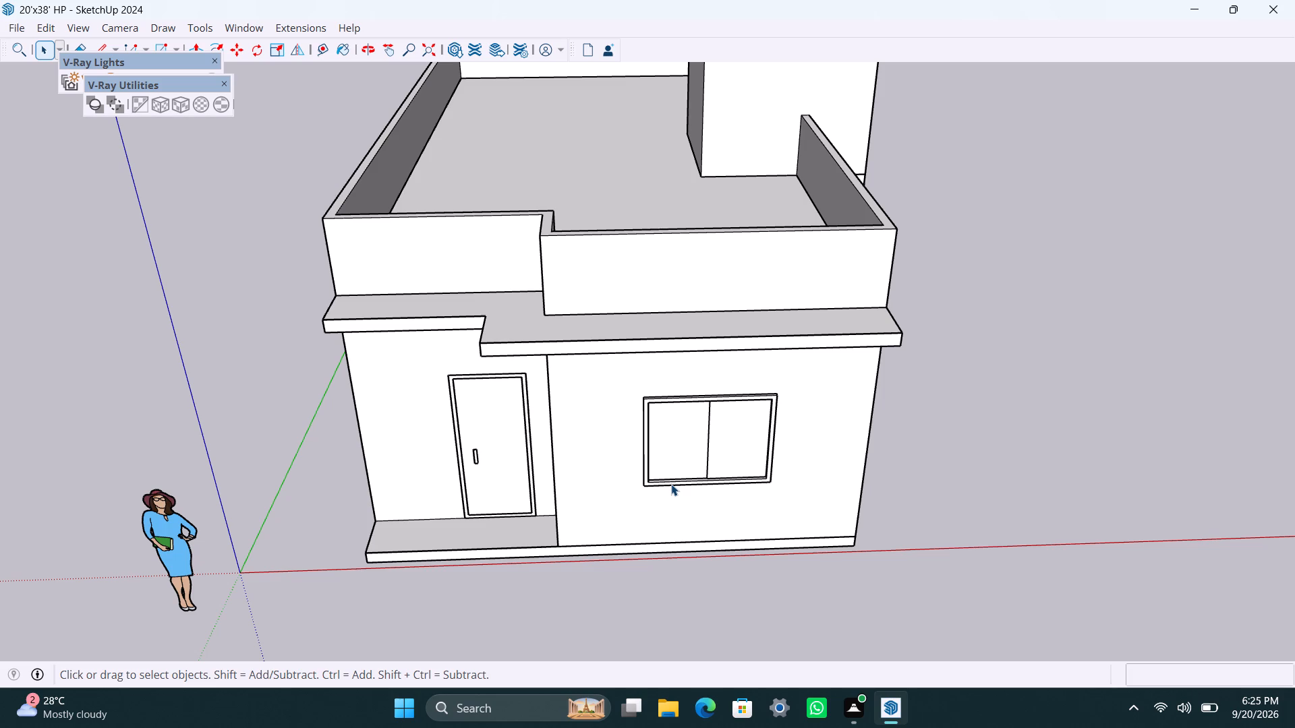
scroll(634, 480, "up", 4)
middle_click_drag(858, 534, 811, 521)
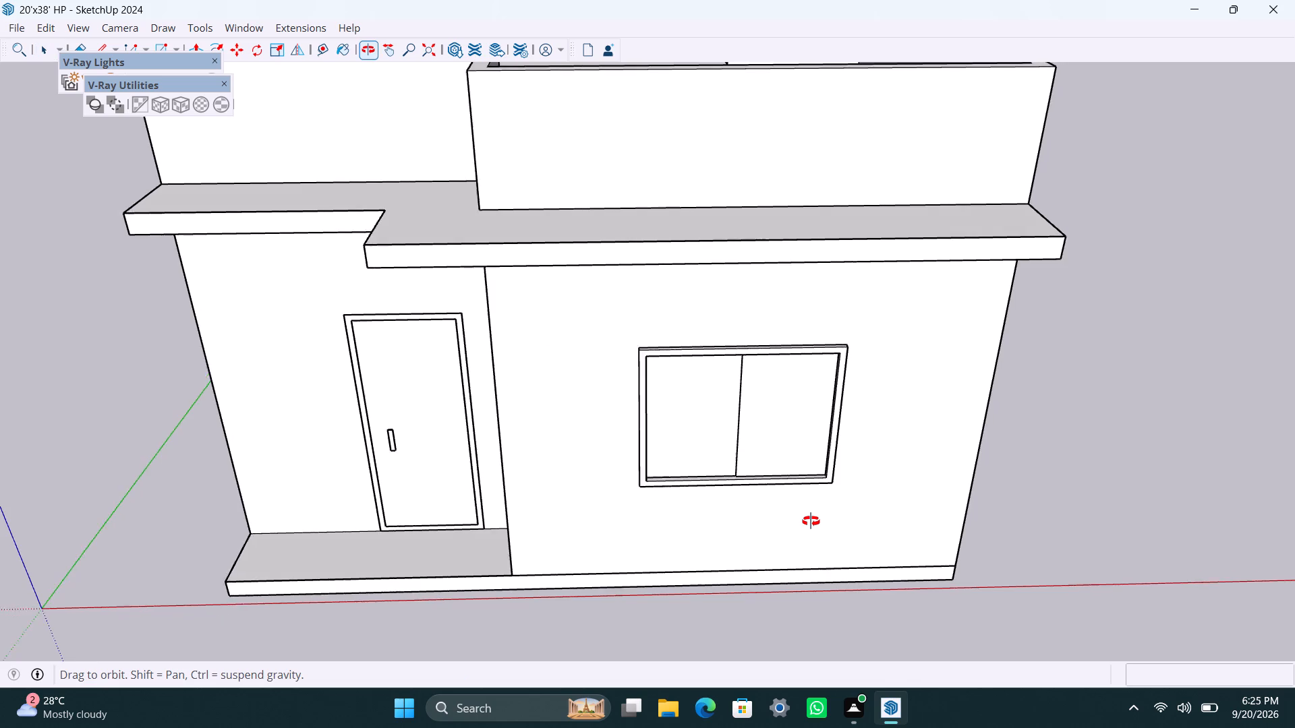
middle_click_drag(811, 521, 845, 537)
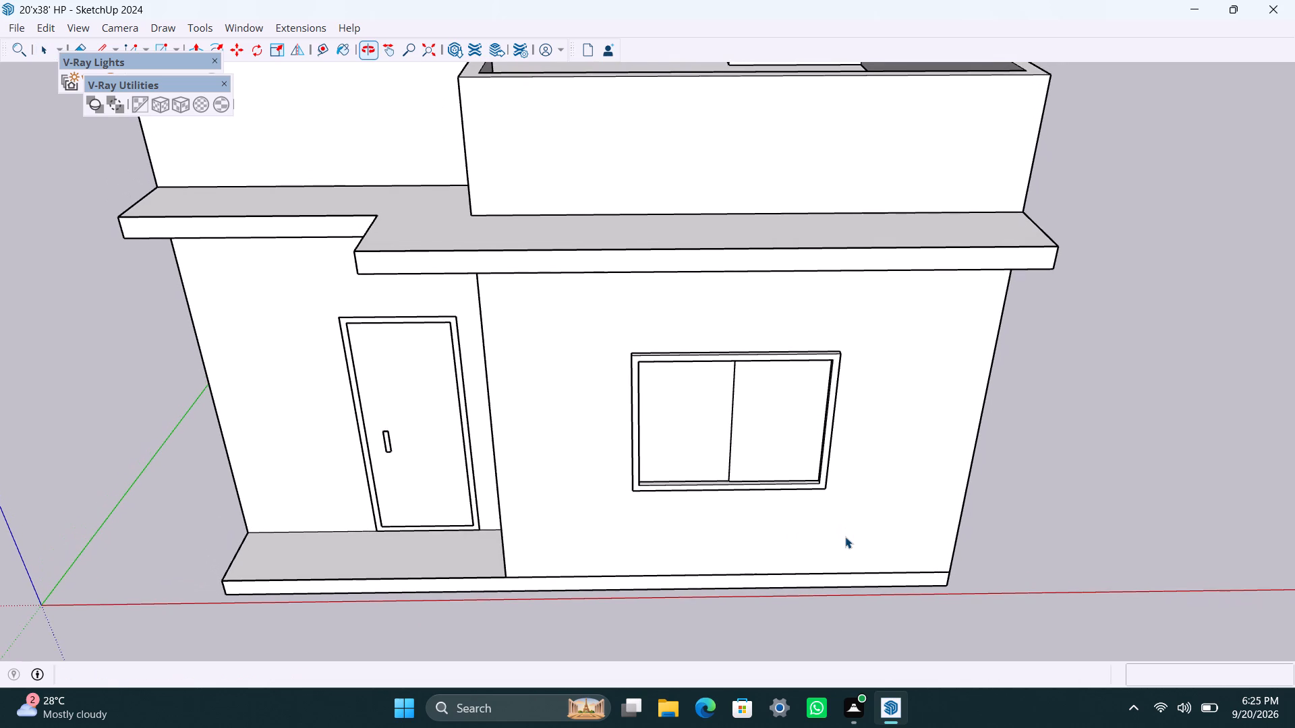
scroll(847, 537, "up", 2)
middle_click_drag(867, 530, 843, 510)
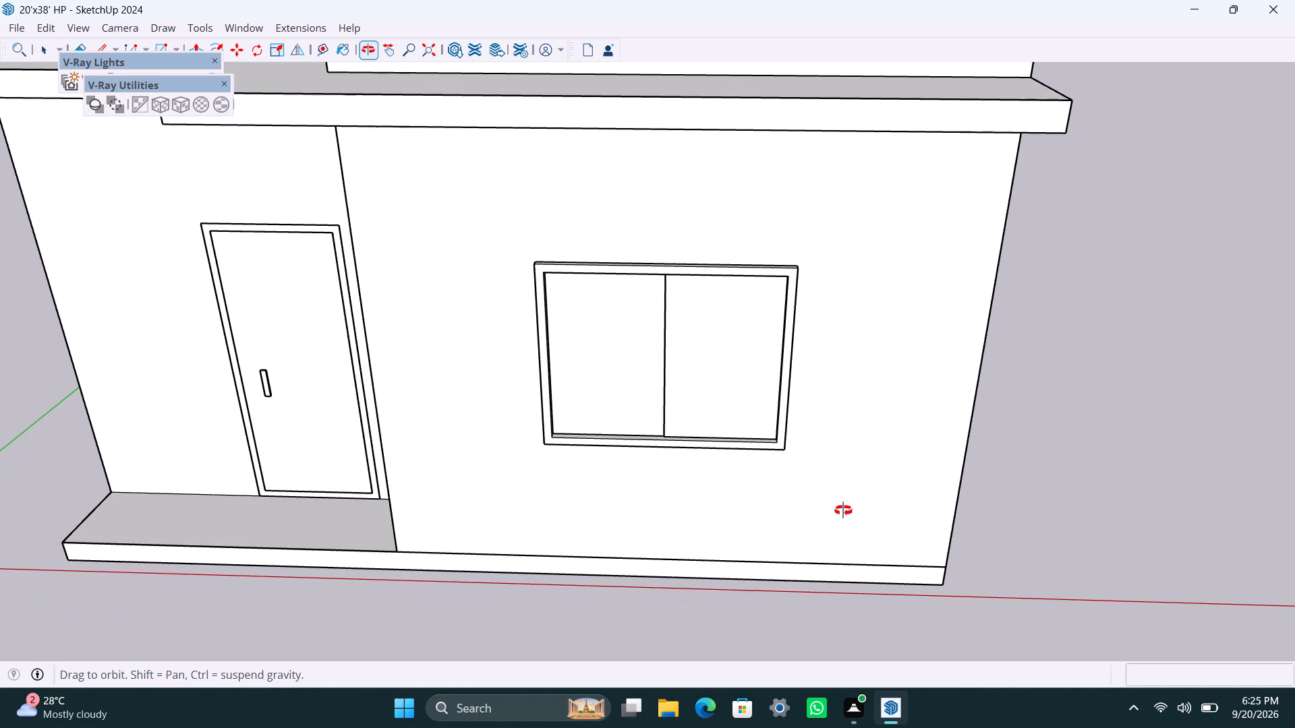
middle_click_drag(843, 510, 853, 522)
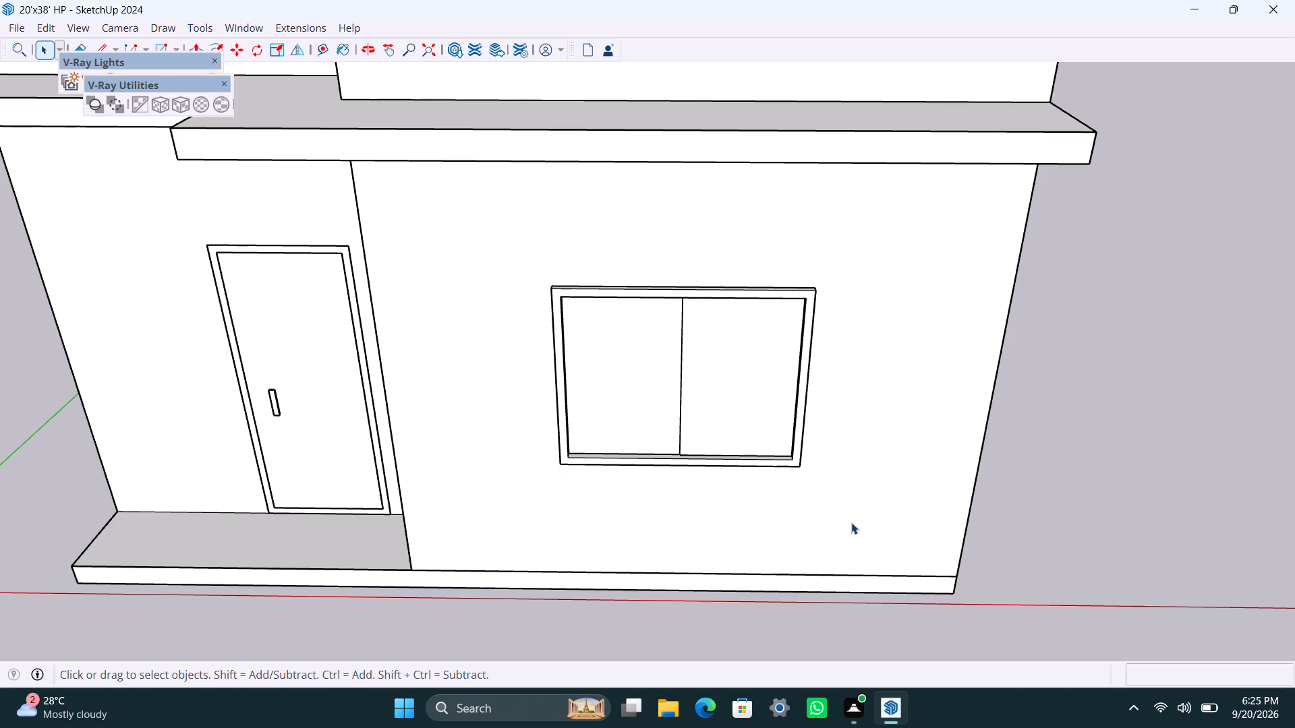
scroll(432, 452, "up", 2)
scroll(496, 465, "down", 3)
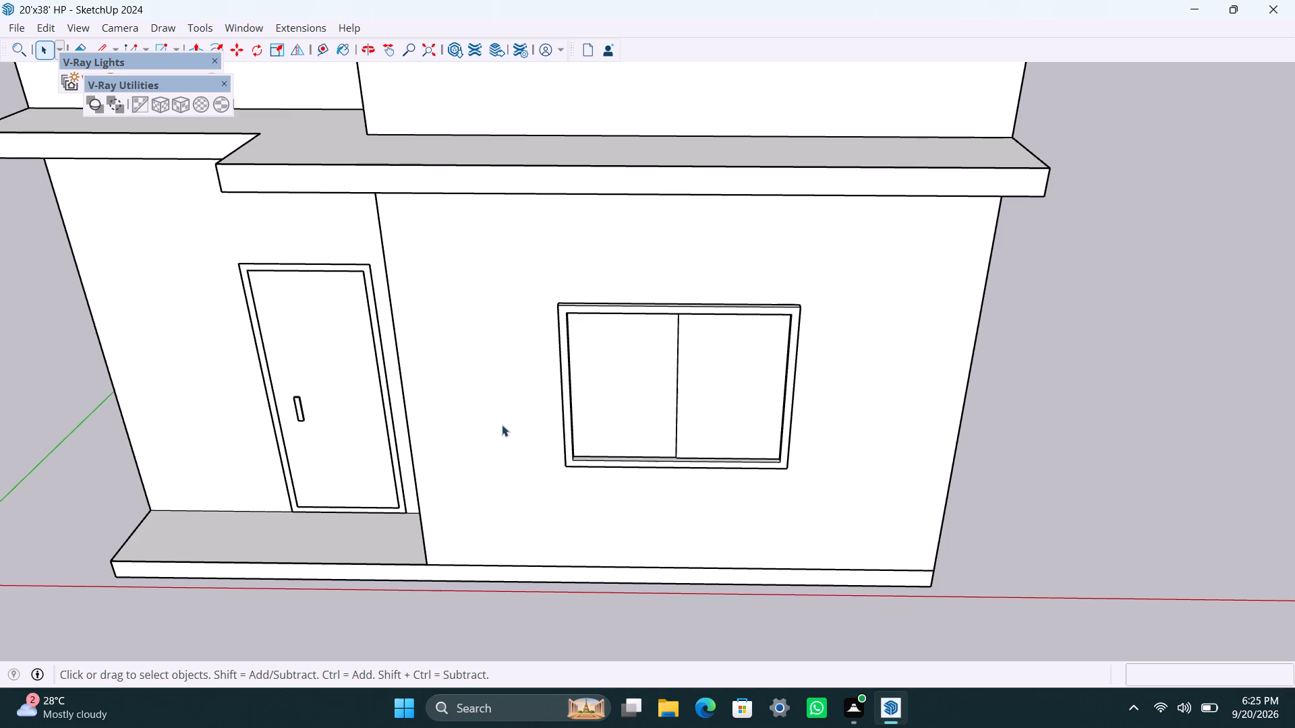
key("space")
key("space")
Examine the ventilator side, the entrance door recess, the four-window side wall and the stepped front ledge.
scroll(938, 389, "down", 3)
middle_click_drag(986, 457, 770, 430)
scroll(773, 431, "up", 2)
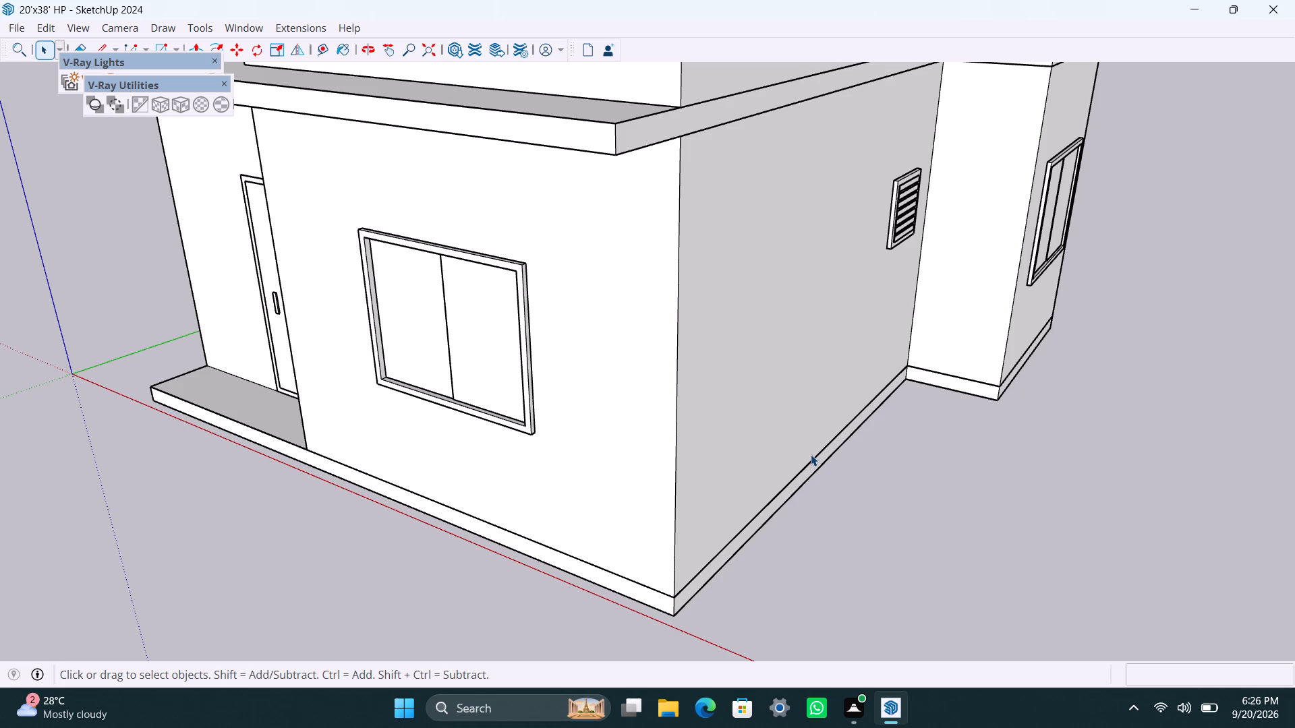
scroll(788, 464, "up", 2)
middle_click_drag(619, 553, 1114, 543)
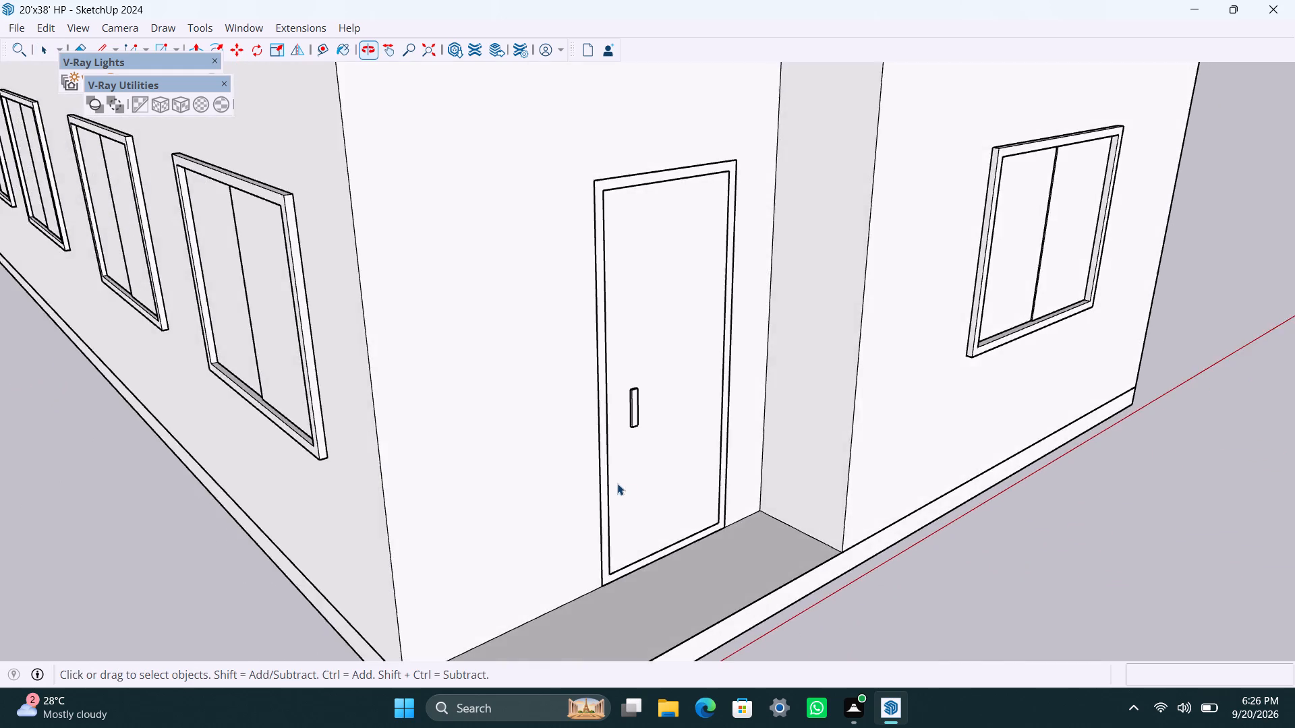
scroll(617, 483, "down", 9)
middle_click_drag(580, 459, 669, 468)
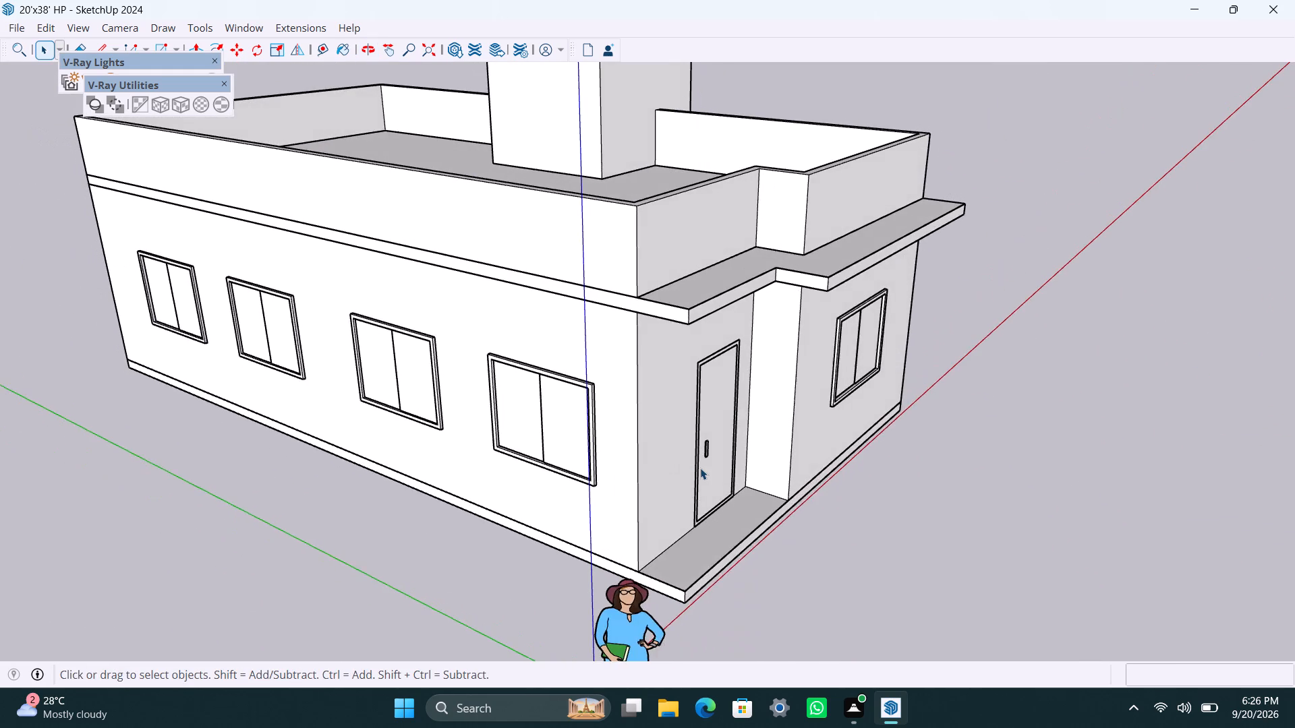
scroll(701, 471, "up", 1)
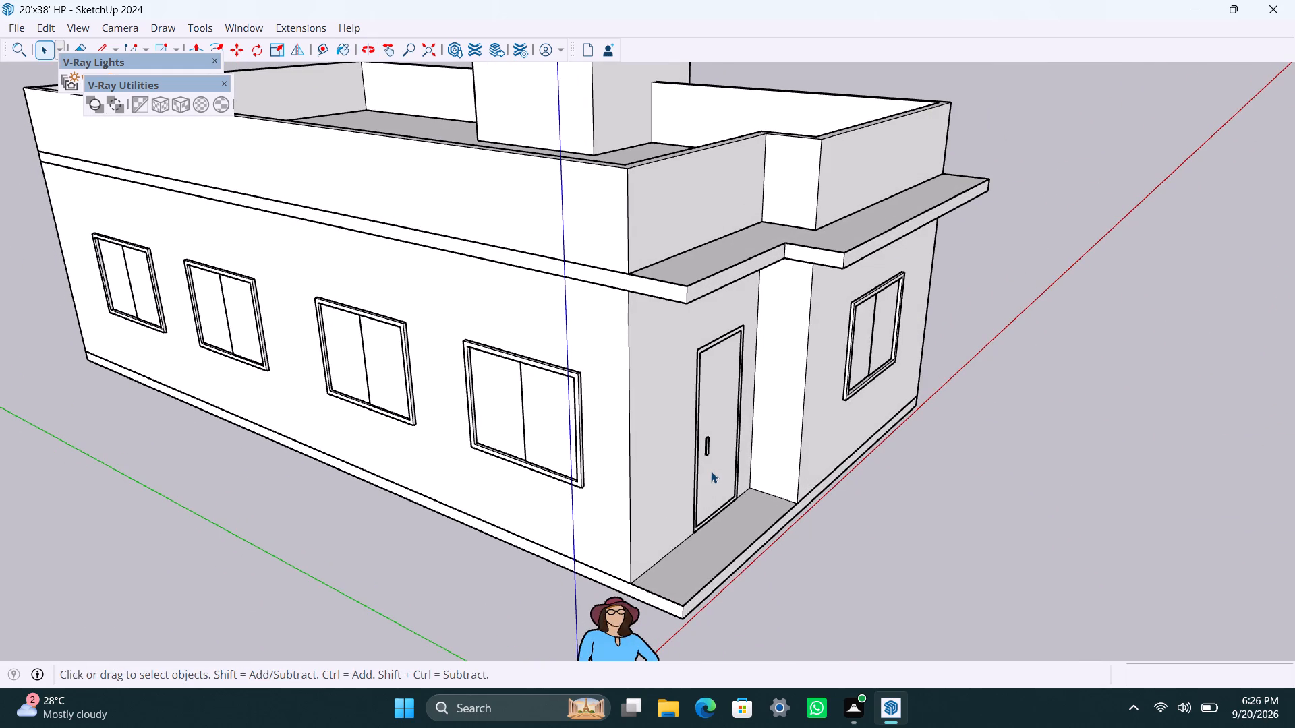
scroll(824, 233, "down", 5)
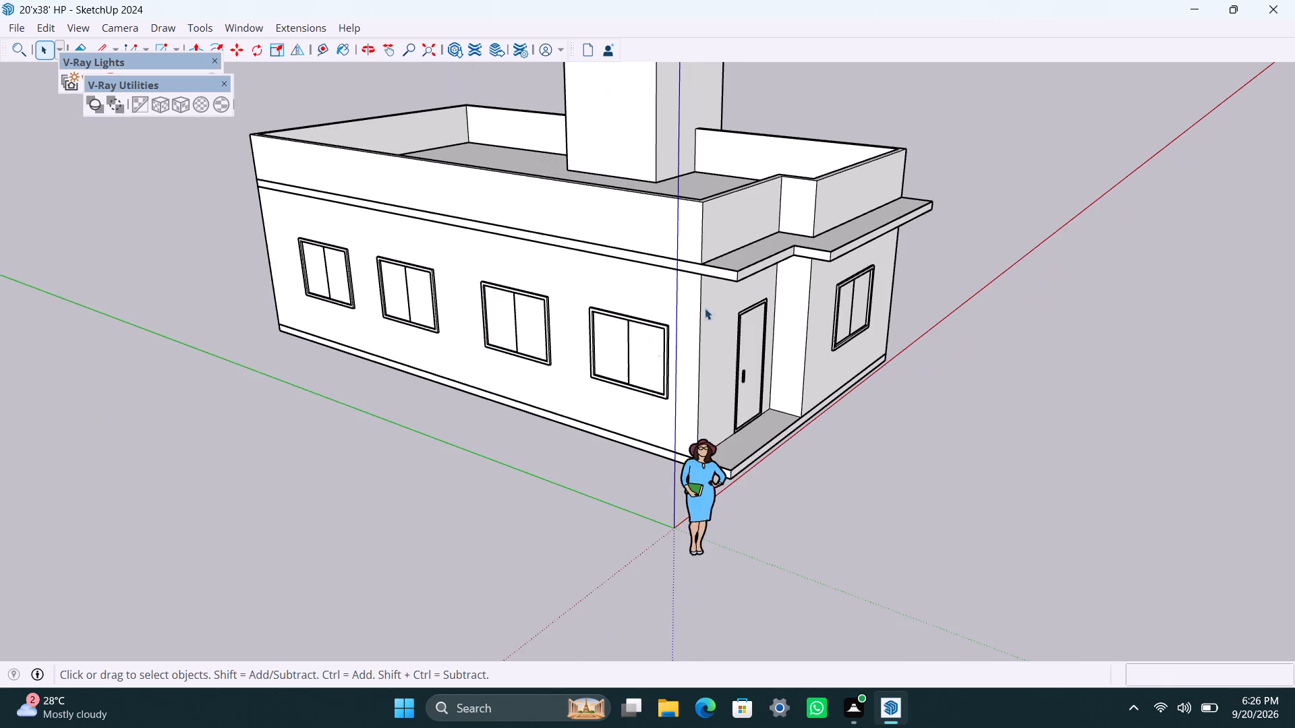
scroll(649, 394, "up", 5)
middle_click_drag(890, 461, 778, 545)
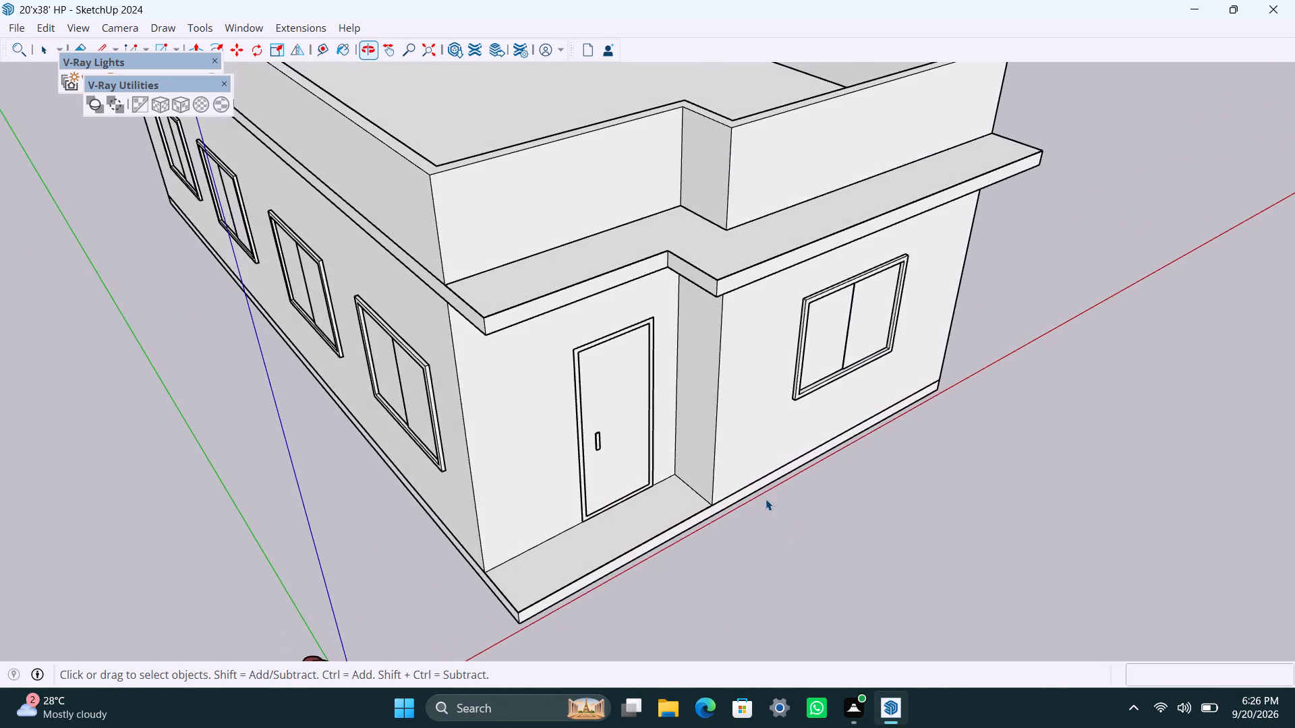
scroll(766, 499, "down", 3)
scroll(775, 509, "up", 2)
middle_click_drag(800, 503, 761, 526, "shift")
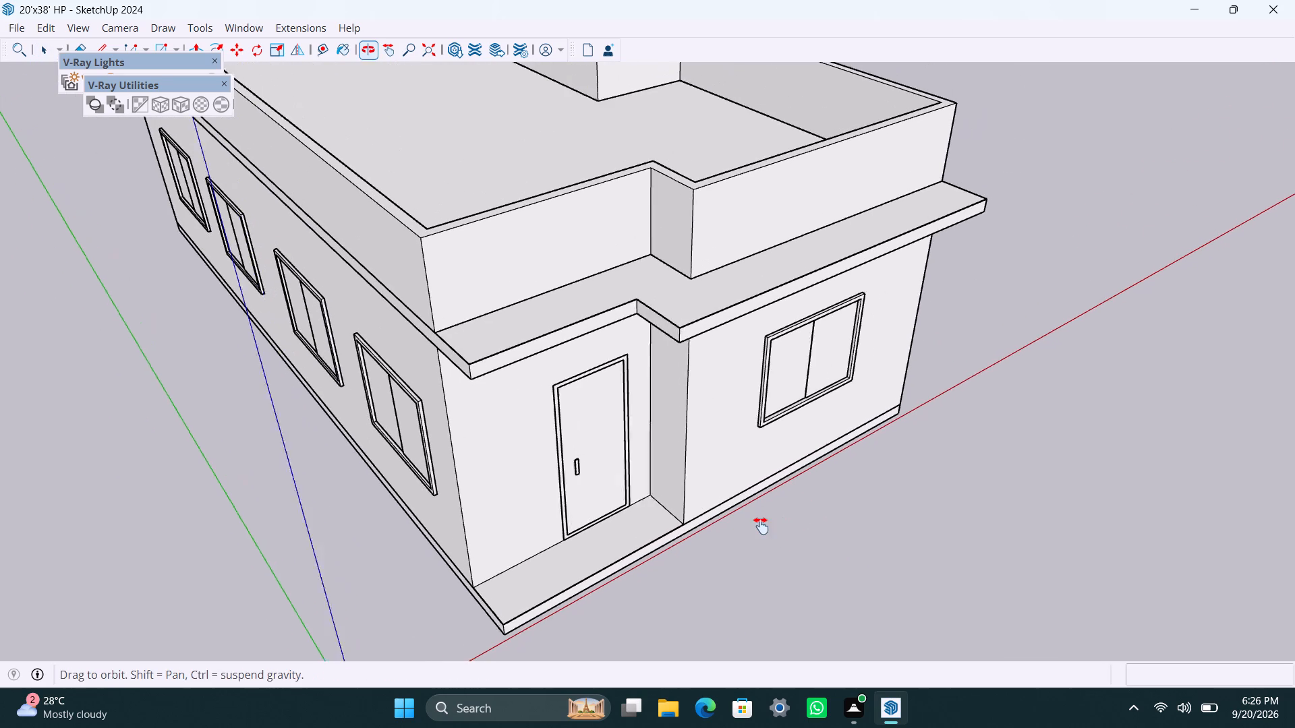
Examine the front elevation from the door corner to a close frontal view of the door, window, porch slab and plinth.
middle_click_drag(761, 526, 759, 526, "shift")
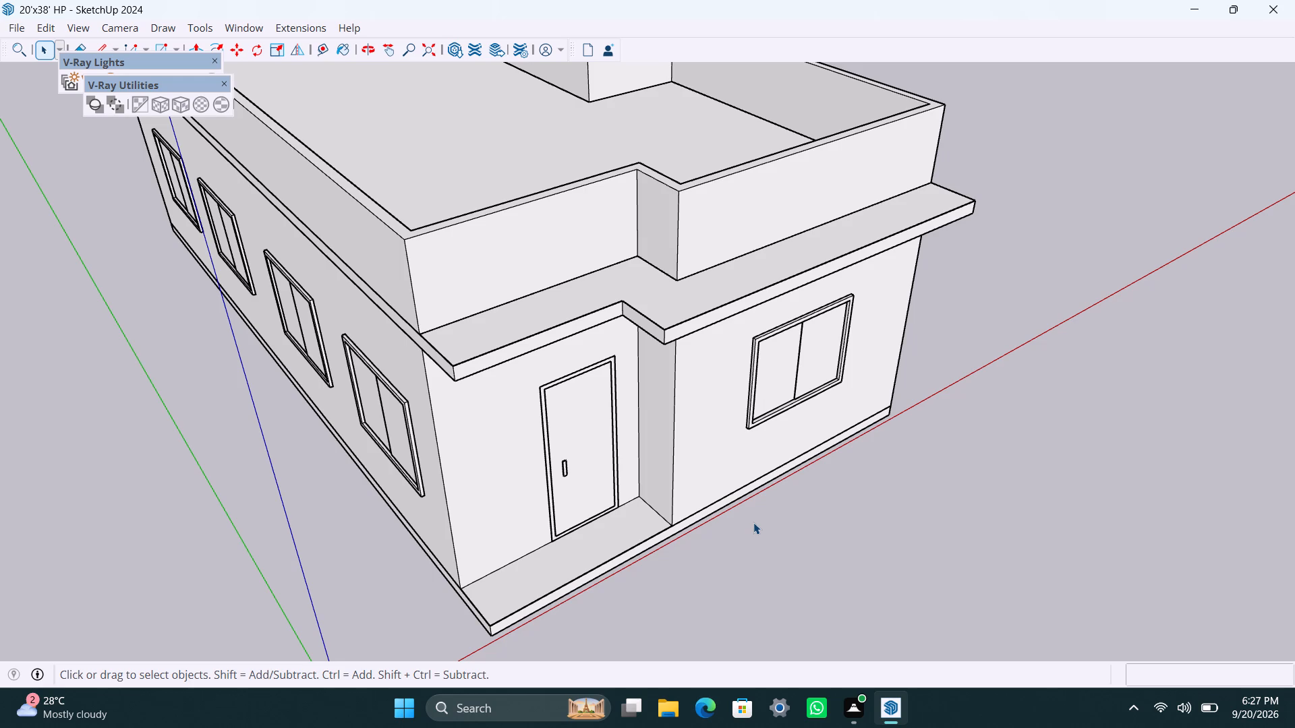
scroll(753, 521, "down", 4)
middle_click_drag(817, 526, 627, 497)
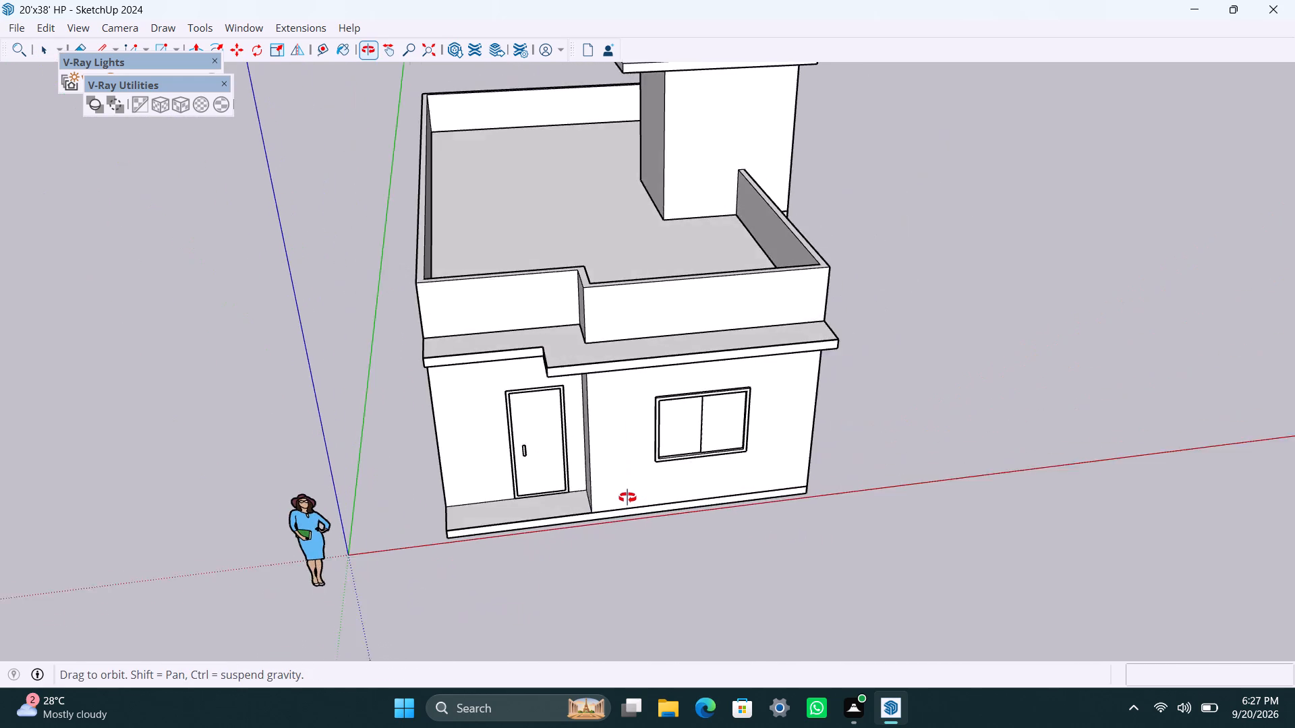
middle_click_drag(627, 497, 610, 495)
scroll(639, 499, "up", 2)
middle_click_drag(735, 555, 622, 542)
scroll(641, 524, "up", 2)
middle_click_drag(643, 525, 674, 559, "shift")
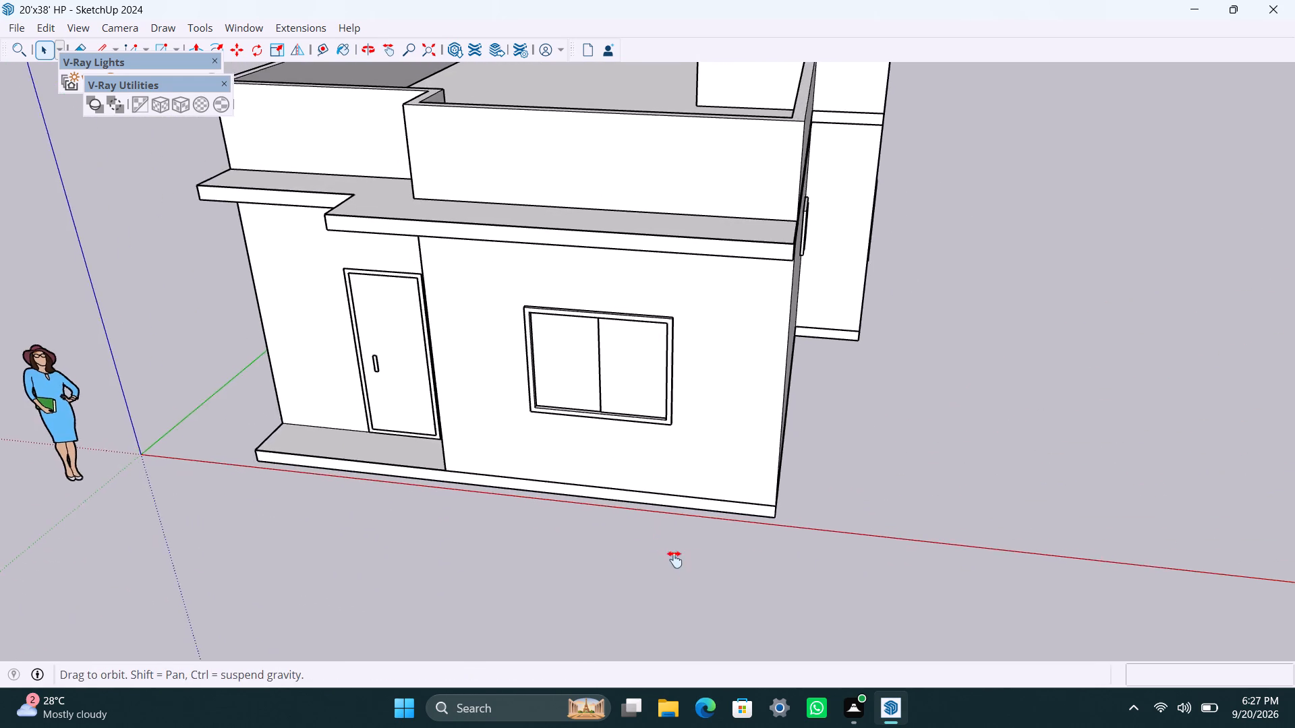
middle_click_drag(674, 559, 755, 617, "shift")
scroll(712, 588, "up", 2)
middle_click_drag(659, 603, 736, 635)
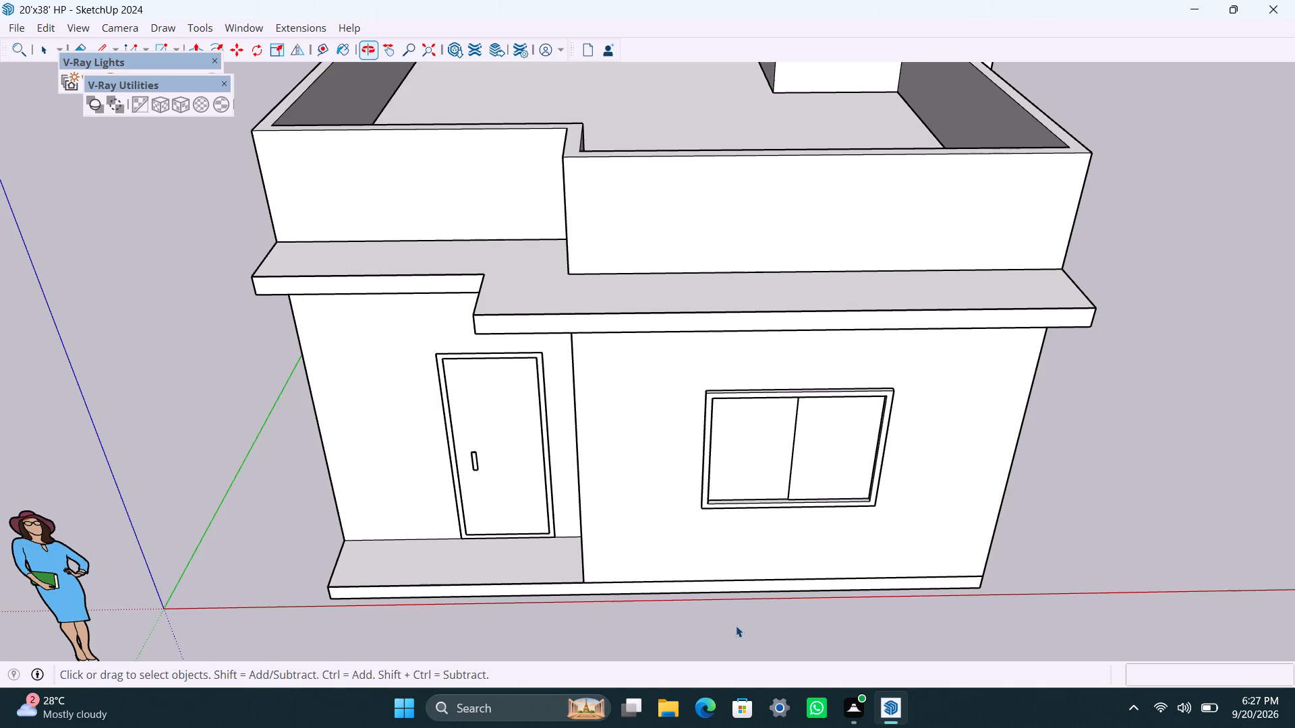
scroll(736, 614, "up", 3)
middle_click_drag(732, 592, 713, 585)
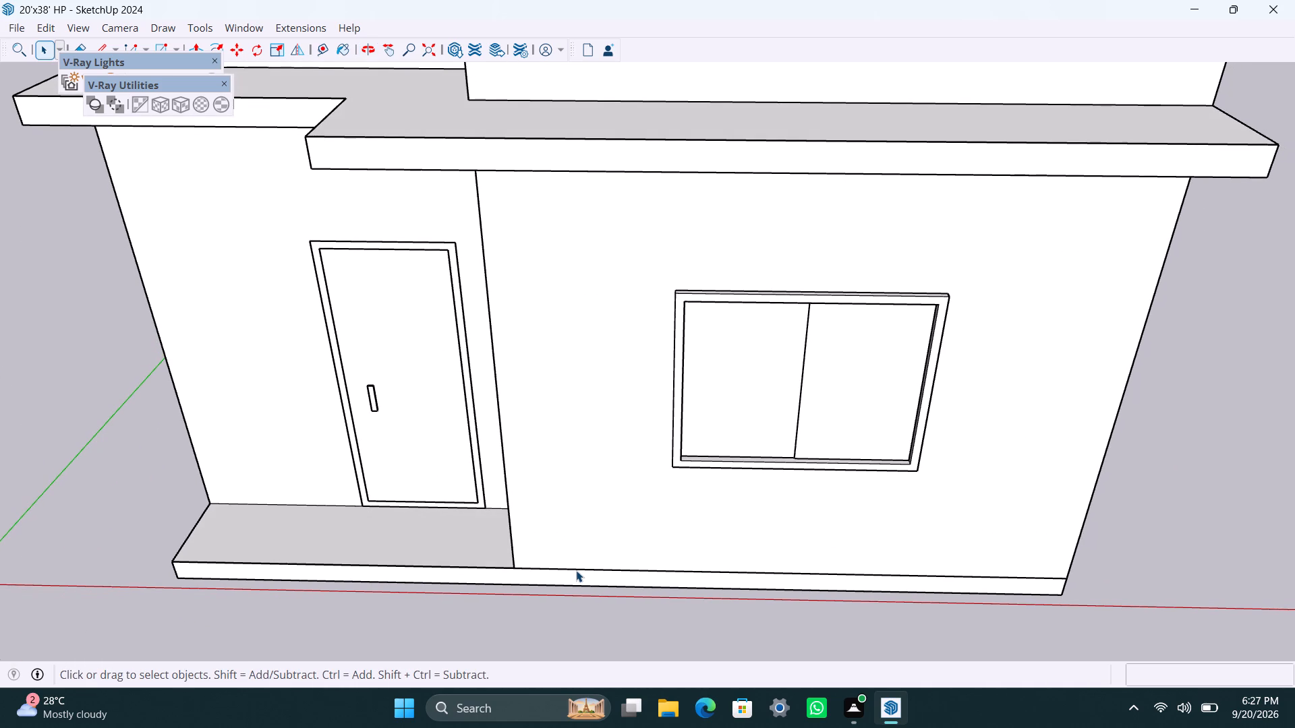
Save the model with the close frontal view of the entrance door and front window.
key("space")
key("ctrl+s")
Examine the louvred ventilator side, the recessed entrance and the four-window side wall around the front corners of the house.
scroll(913, 583, "down", 3)
scroll(1045, 565, "up", 3)
middle_click_drag(1054, 578, 1053, 577)
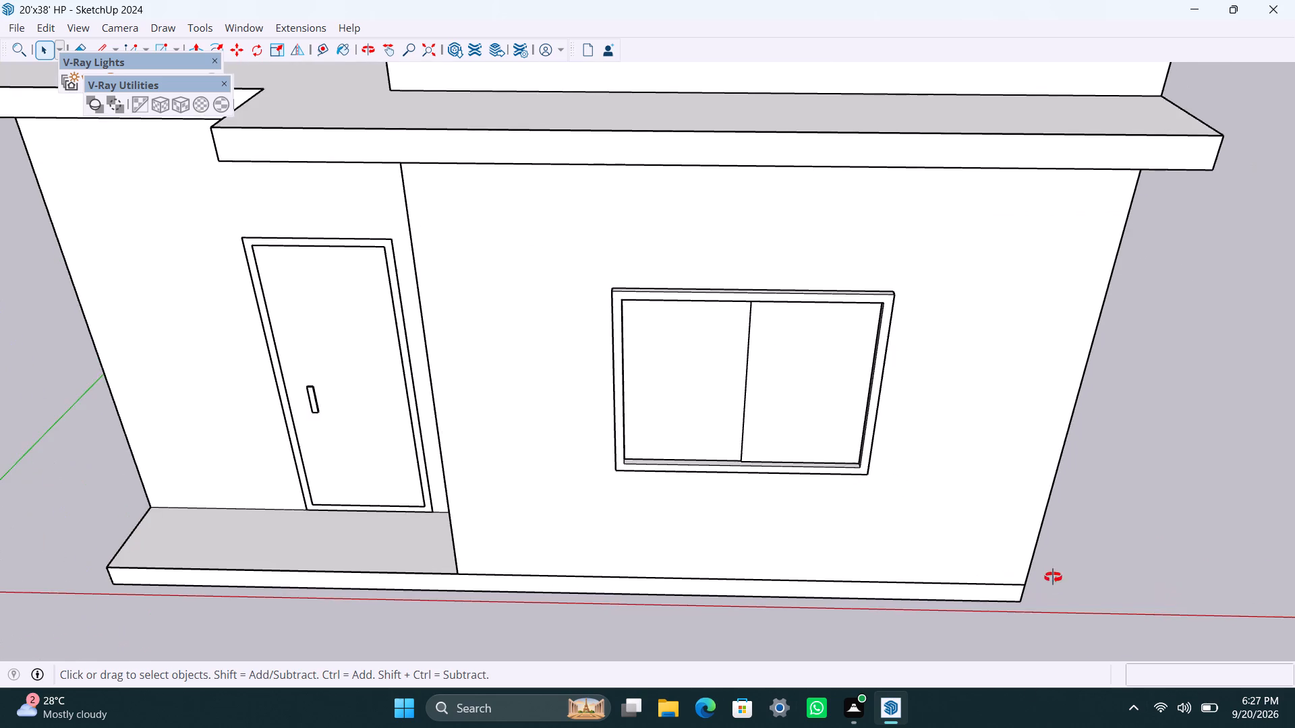
middle_click_drag(1053, 577, 759, 478)
scroll(750, 480, "down", 5)
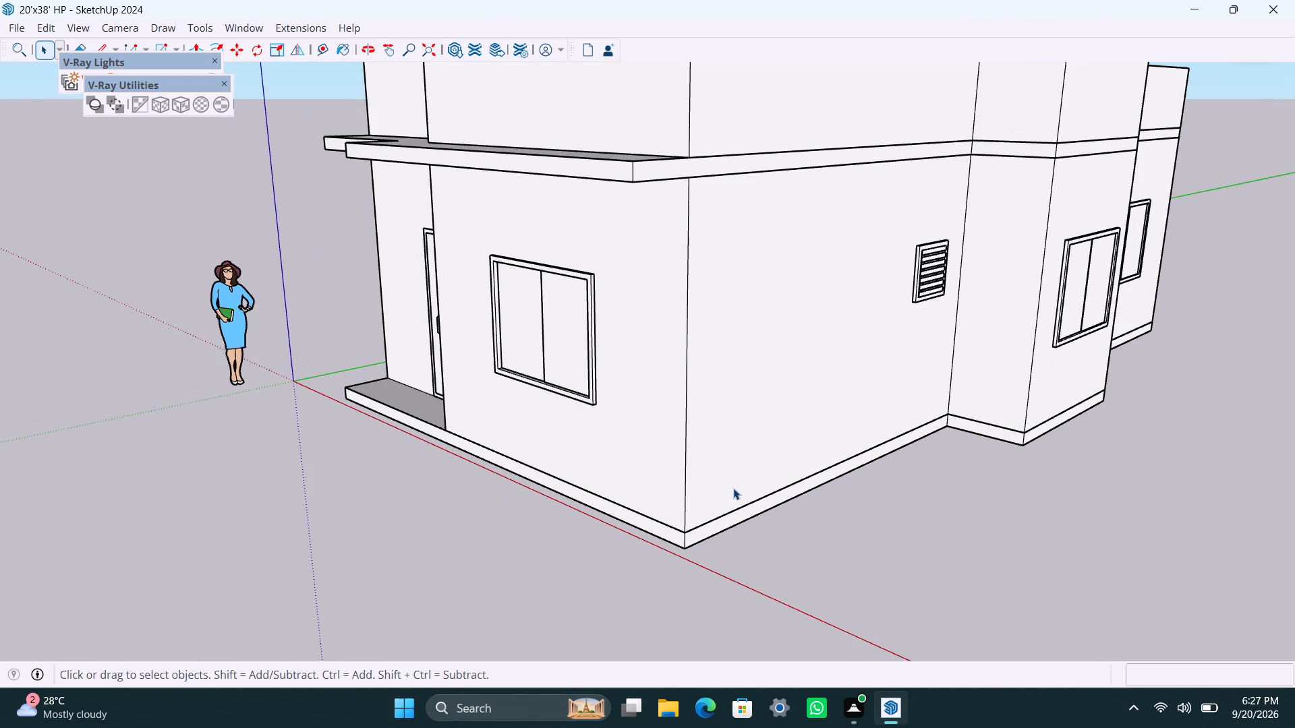
scroll(726, 503, "down", 5)
scroll(717, 526, "up", 5)
middle_click_drag(711, 529, 1161, 545)
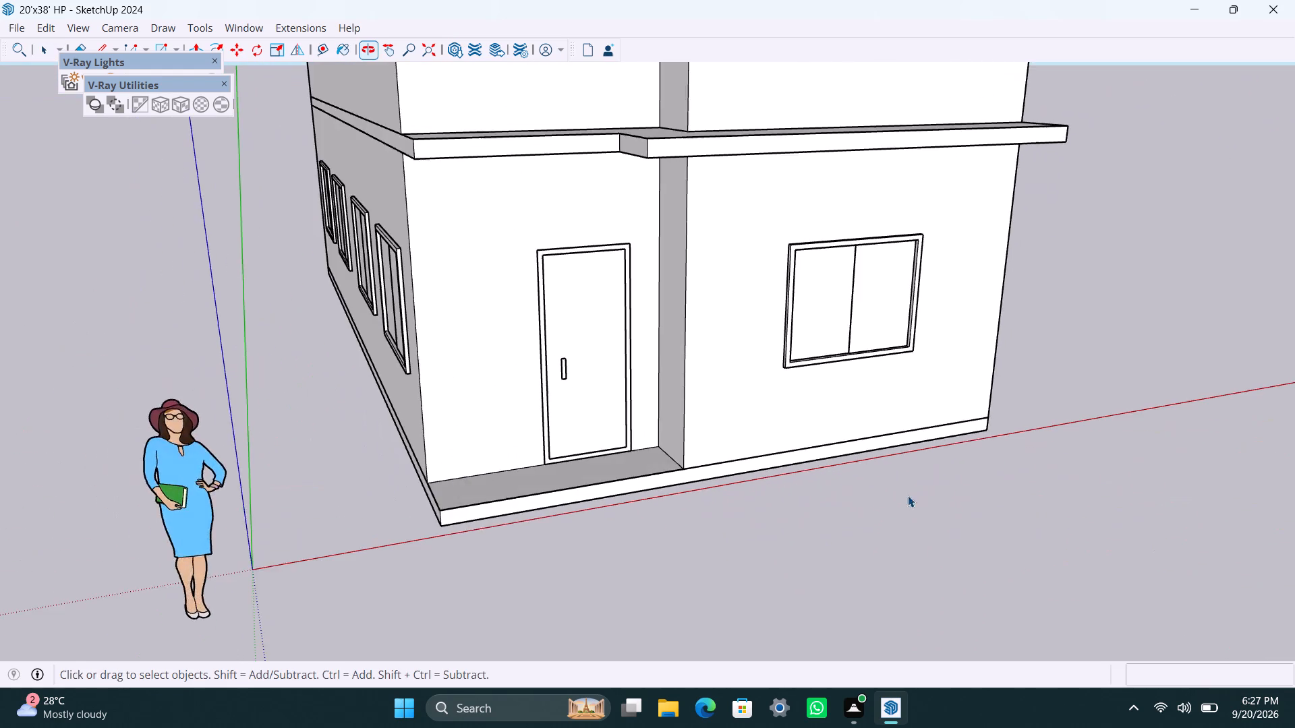
scroll(771, 479, "down", 4)
middle_click_drag(546, 539, 682, 562)
scroll(747, 517, "up", 2)
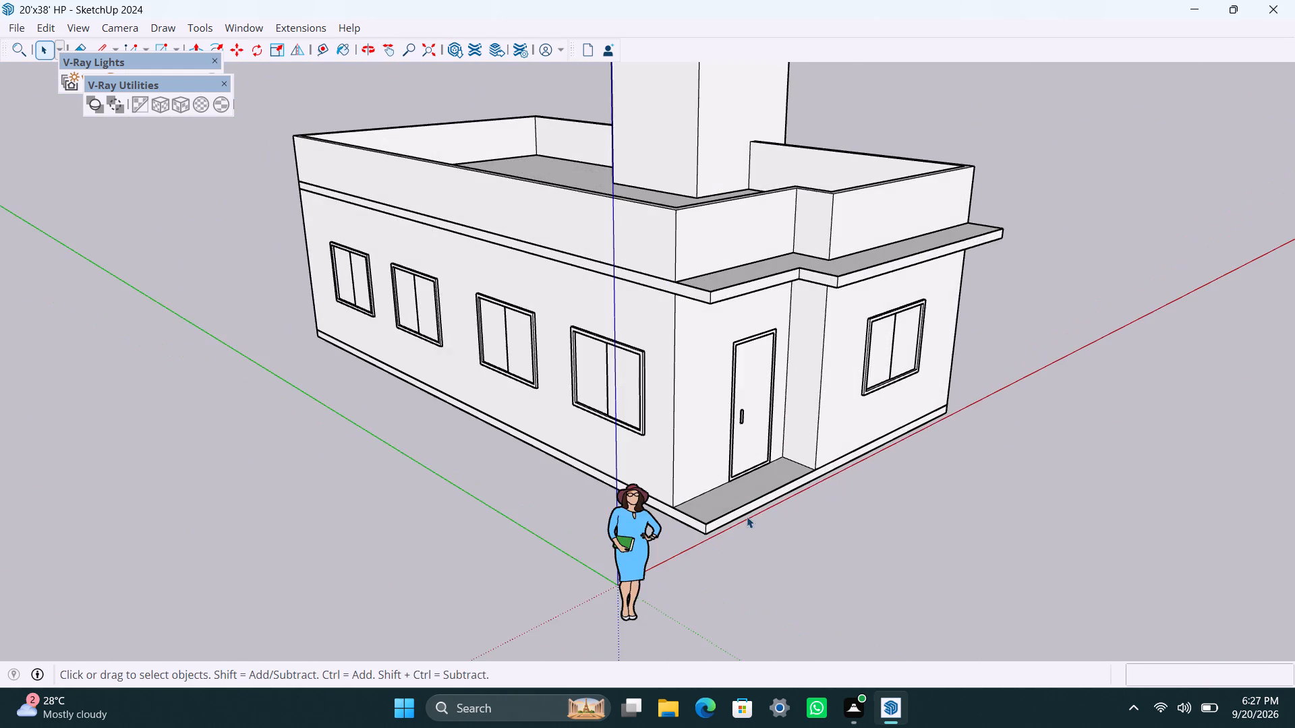
scroll(753, 502, "up", 1)
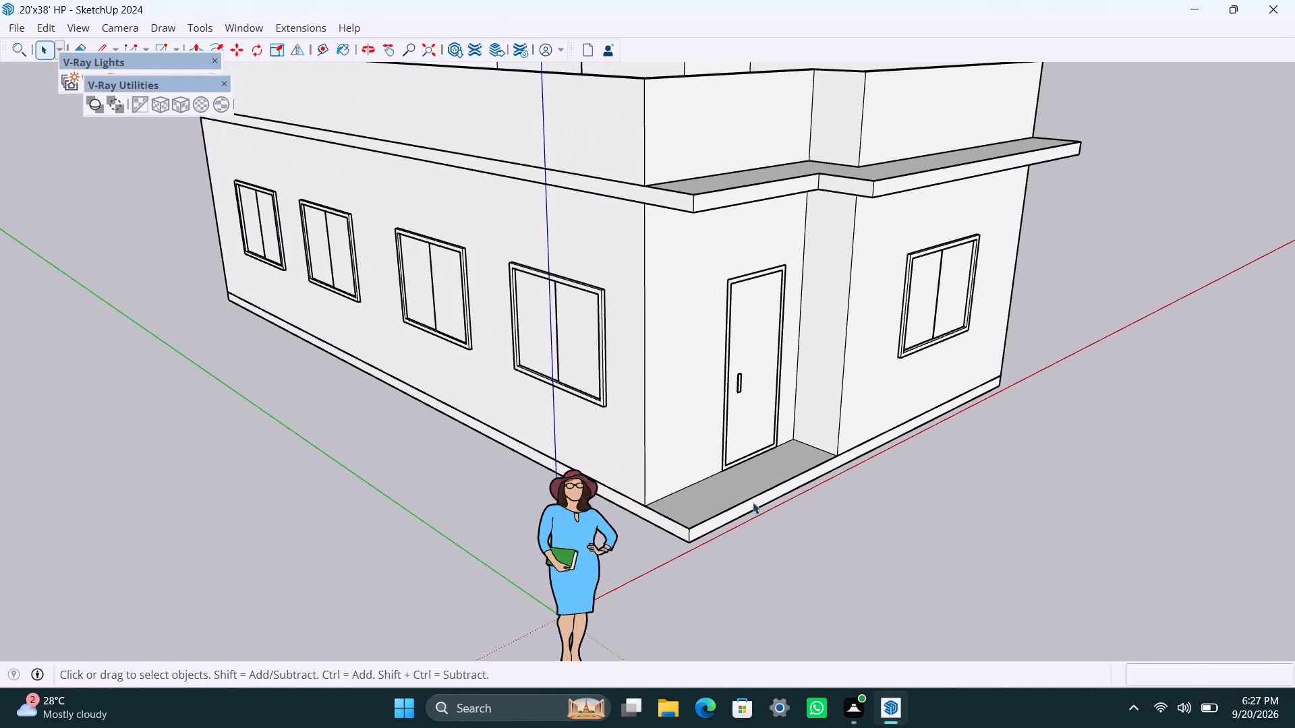
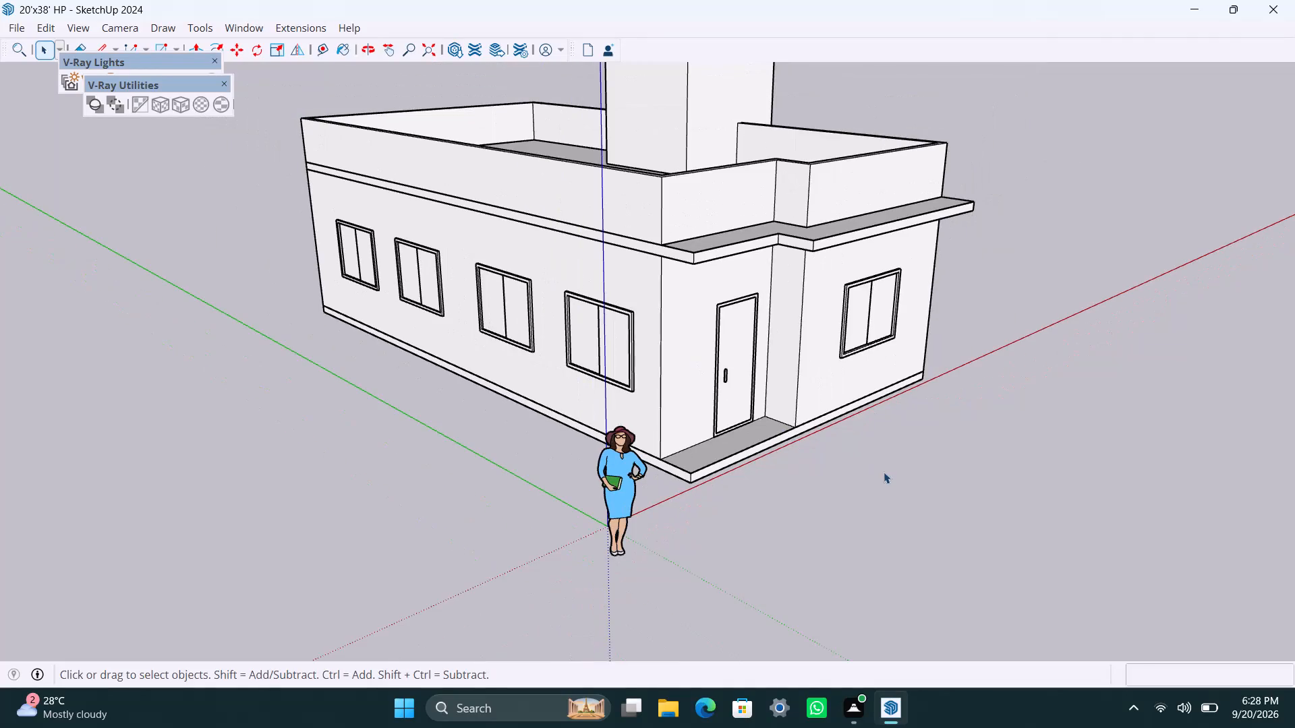
Examine the front elevation up close, covering the recessed door, front window, stepped ledge and plinth towards the window-side corner.
middle_click_drag(876, 478, 221, 491)
scroll(589, 487, "up", 3)
middle_click_drag(498, 479, 803, 596)
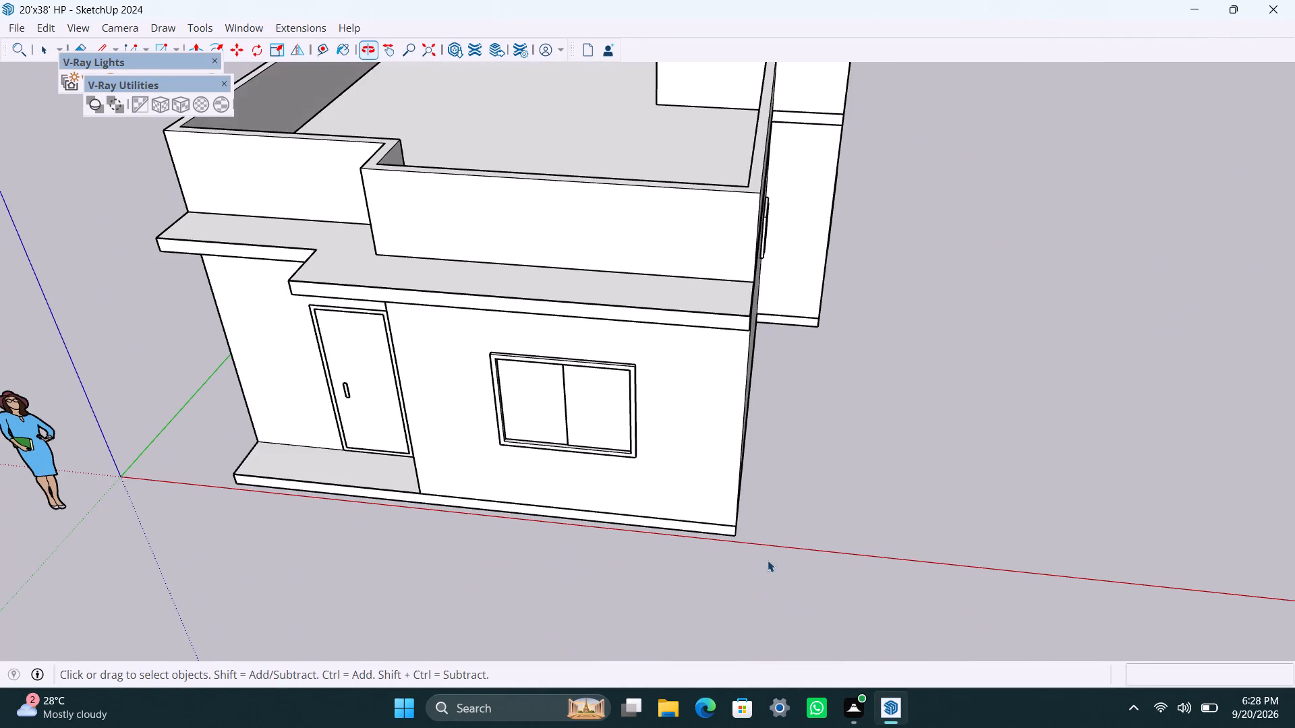
scroll(743, 558, "up", 2)
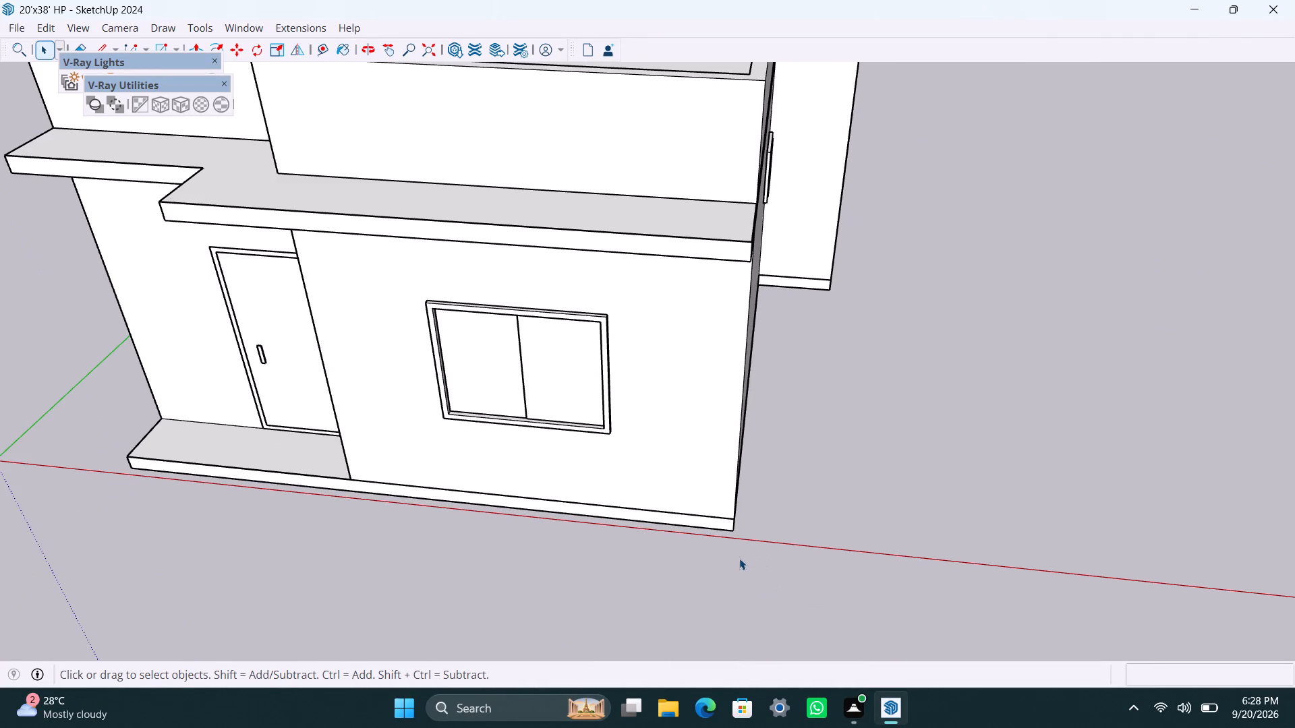
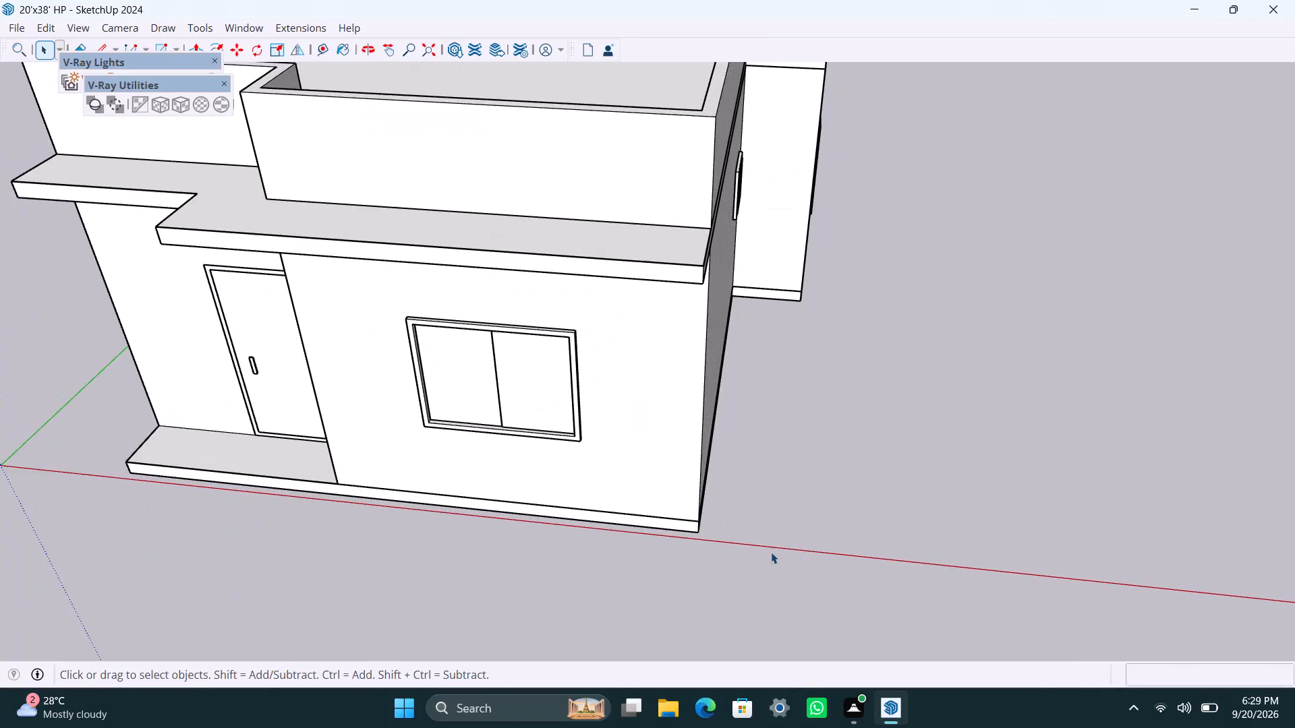
Examine the front window corner, the side wall with the louvred vent, and the parapet-enclosed roof from raised angles.
middle_click_drag(772, 550, 498, 516)
scroll(629, 442, "up", 2)
scroll(653, 438, "down", 2)
middle_click_drag(662, 439, 725, 523)
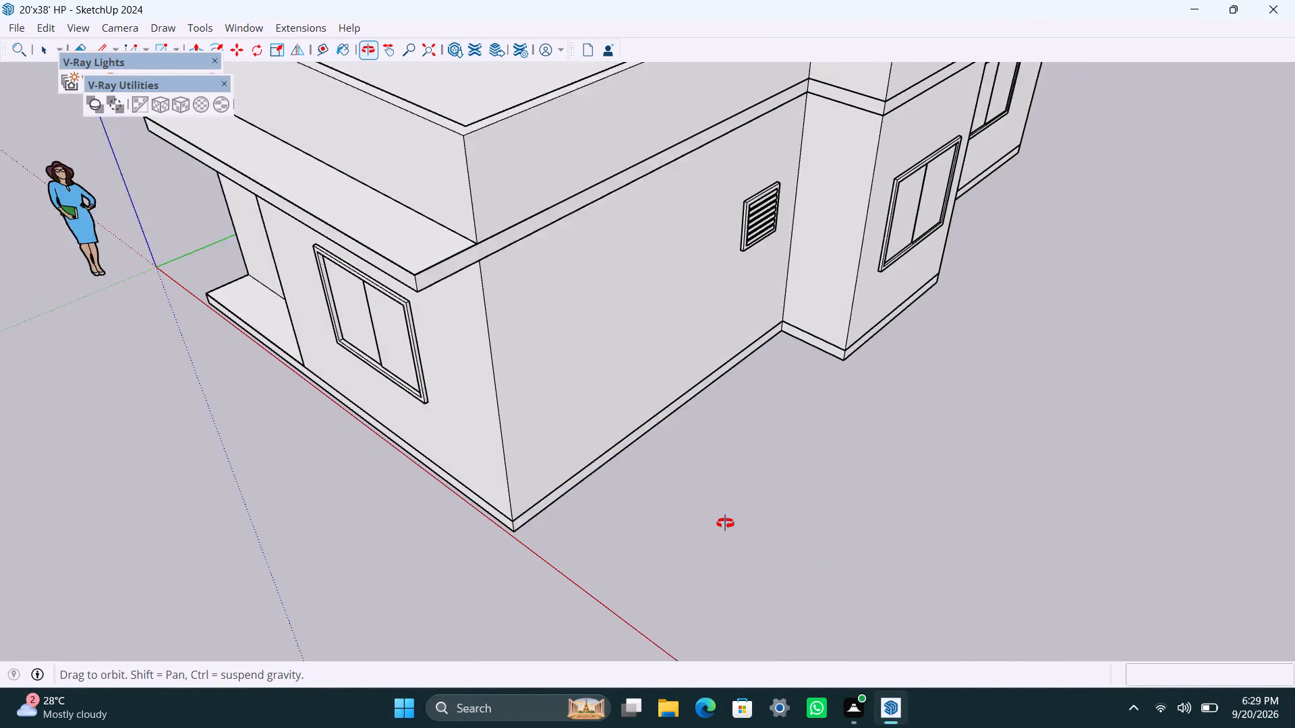
middle_click_drag(725, 523, 726, 524)
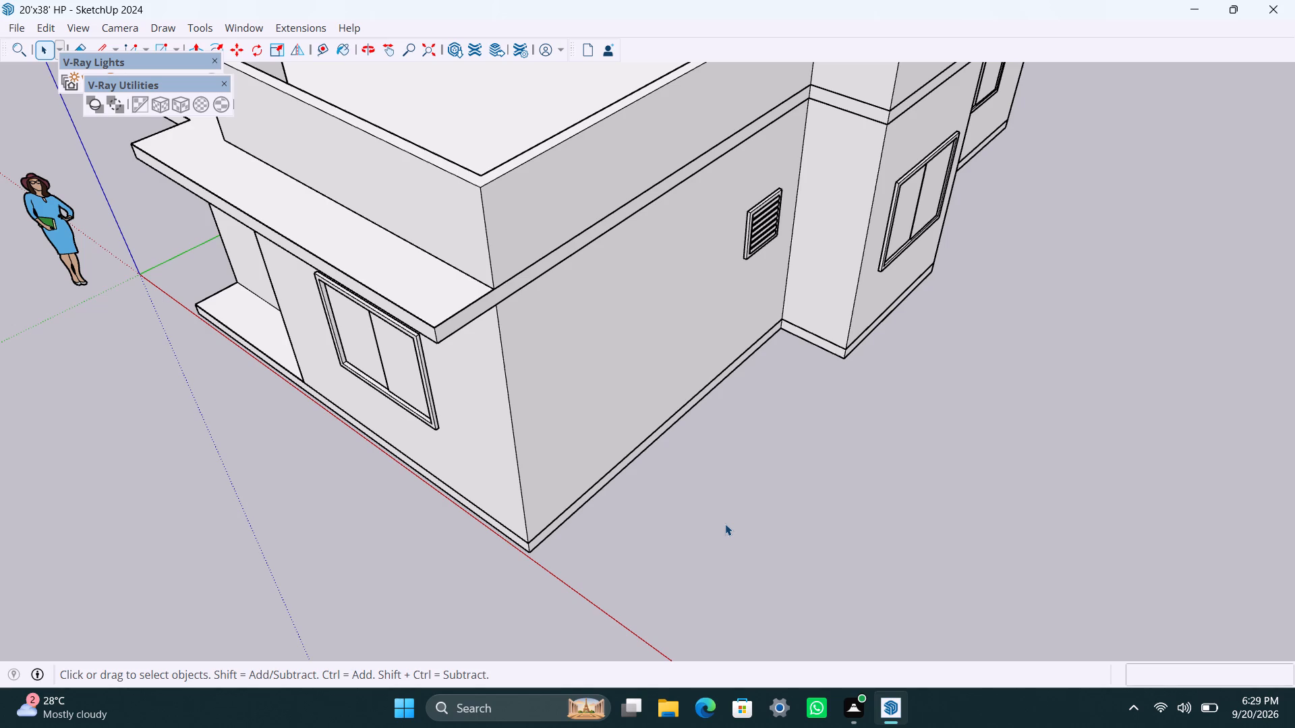
scroll(734, 474, "down", 4)
scroll(740, 477, "up", 4)
middle_click_drag(722, 502, 1083, 580)
scroll(800, 473, "down", 3)
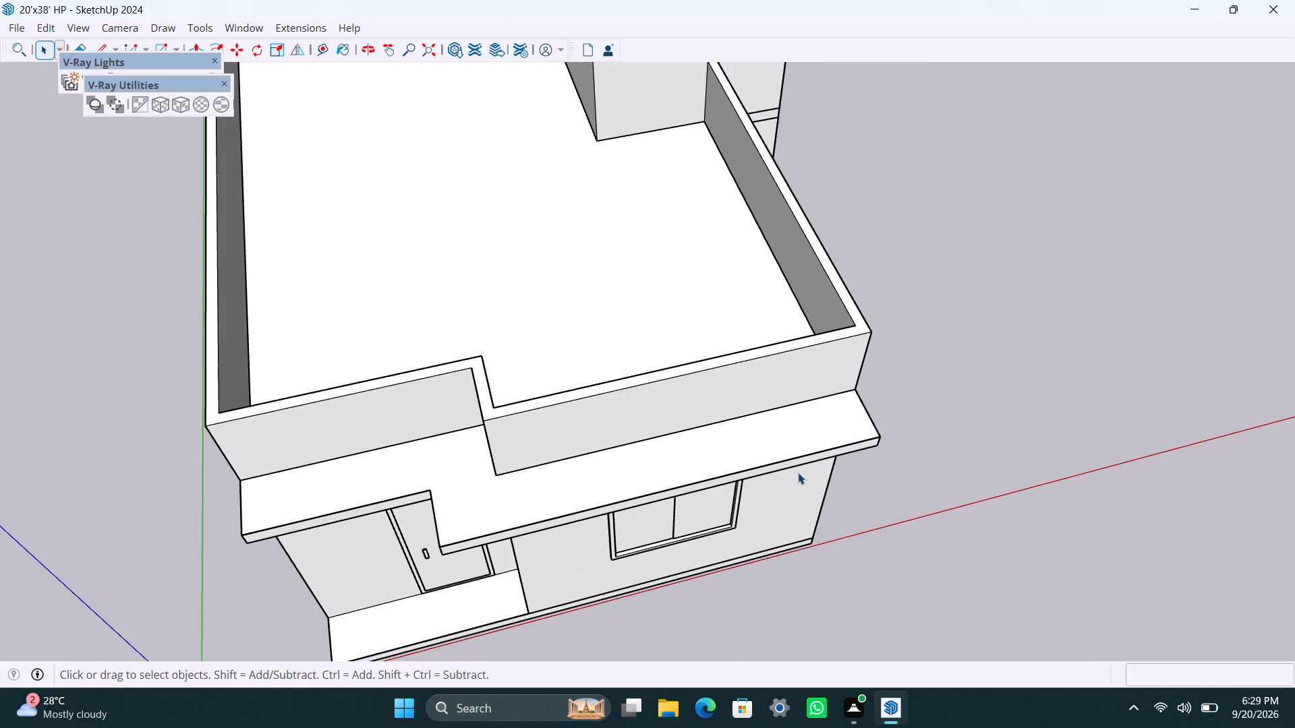
key("f")
key("space")
scroll(814, 538, "up", 2)
Examine the front elevation straight on, covering the door, the two-pane window, the stepped ledge and the plinth.
middle_click_drag(766, 524, 663, 328)
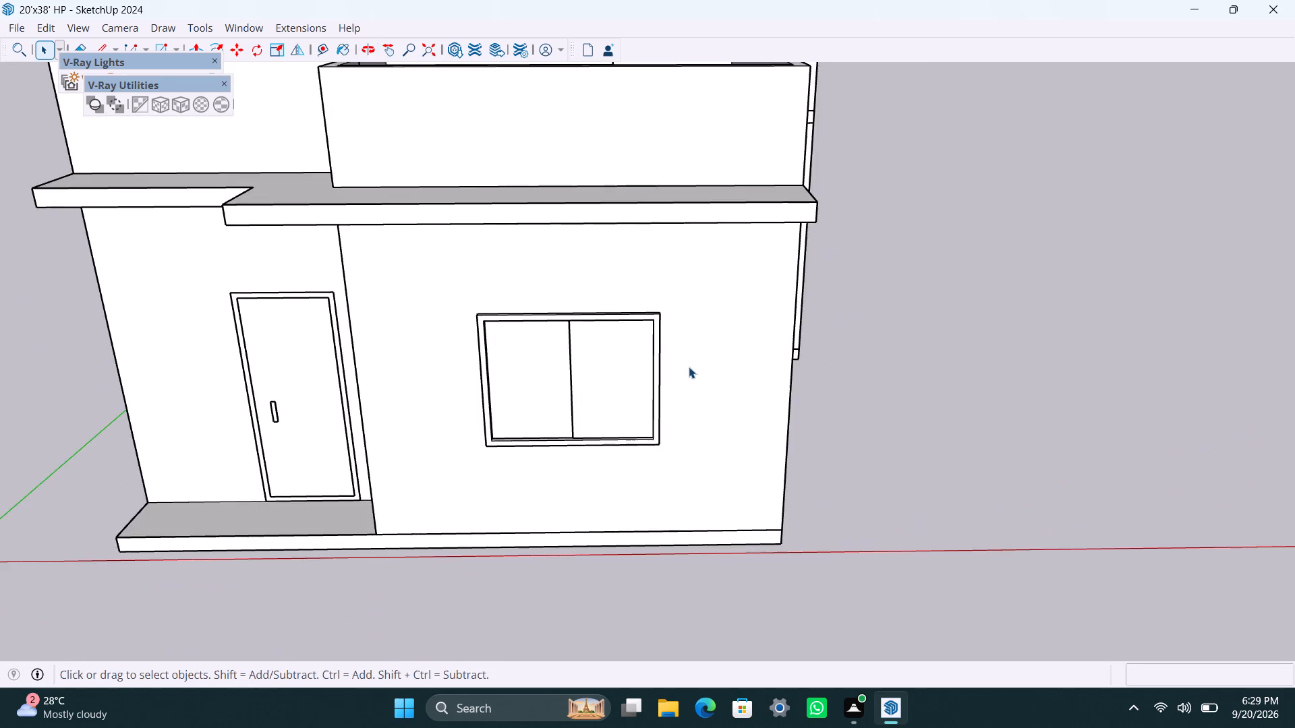
scroll(689, 375, "down", 3)
middle_click_drag(701, 442, 853, 557)
scroll(807, 541, "up", 1)
middle_click_drag(797, 533, 788, 495)
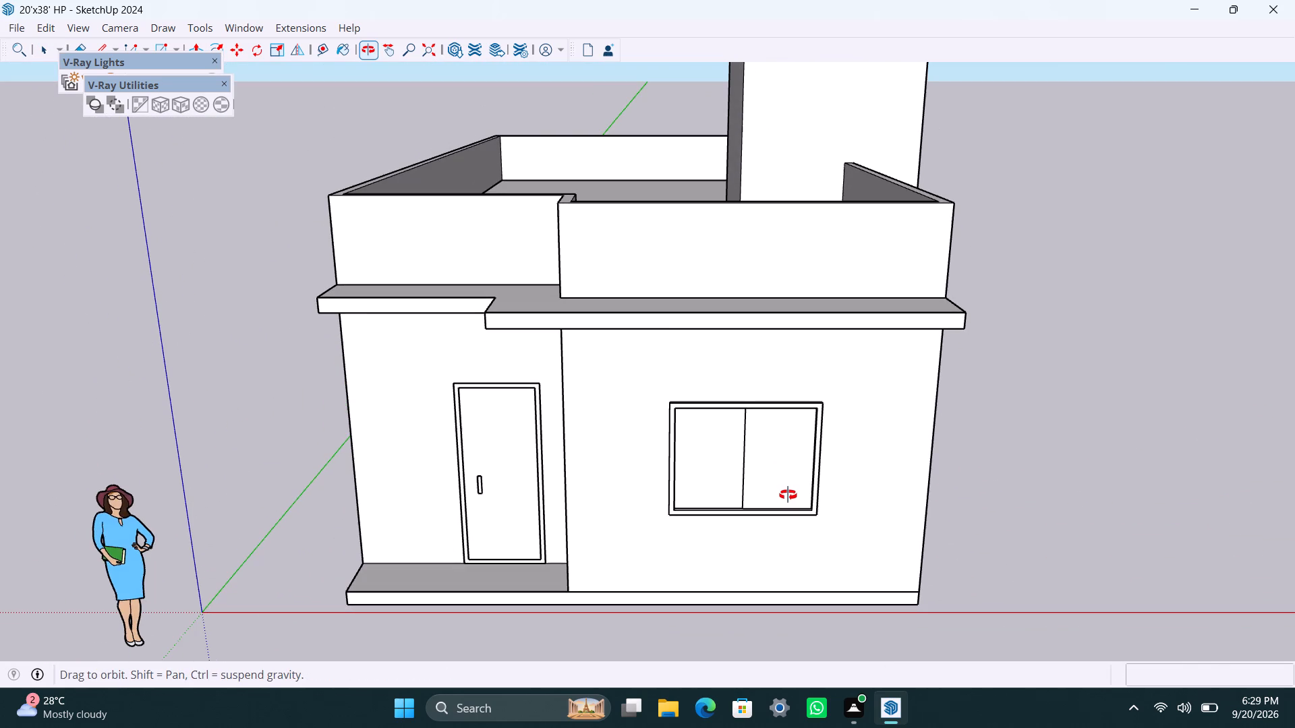
middle_click_drag(788, 495, 786, 495)
scroll(791, 507, "up", 3)
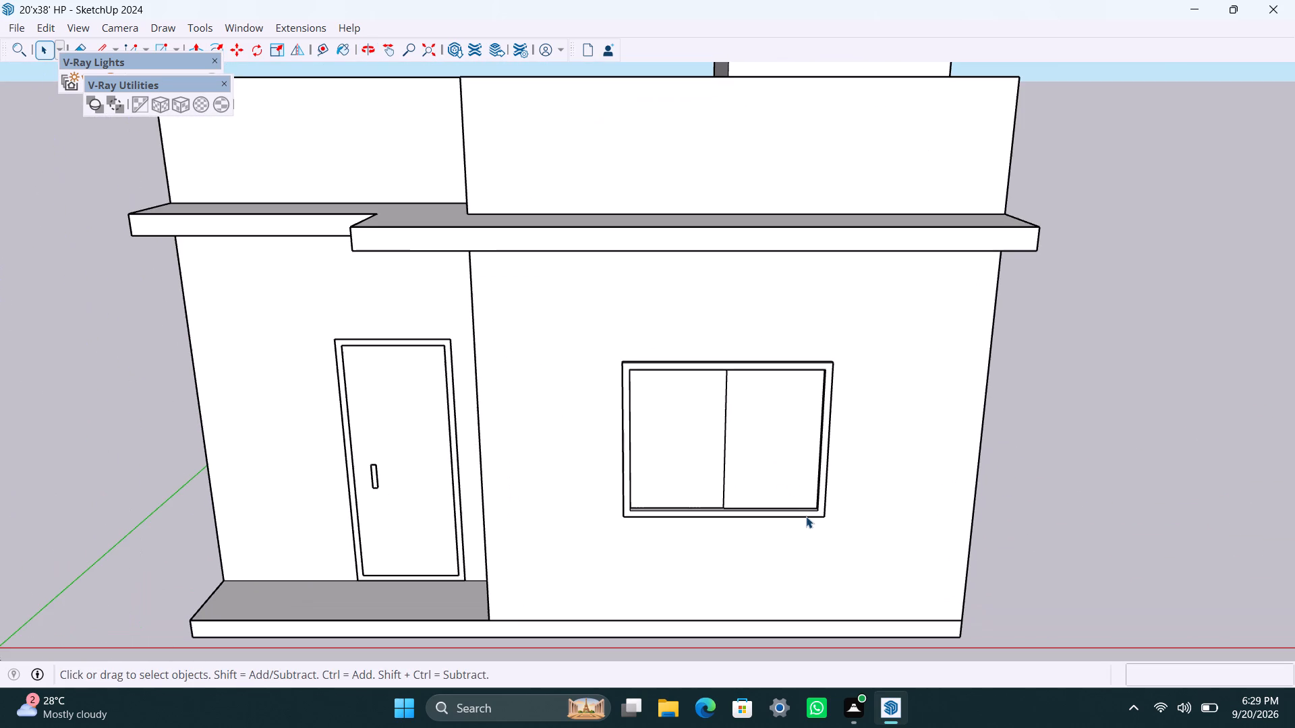
scroll(806, 516, "down", 2)
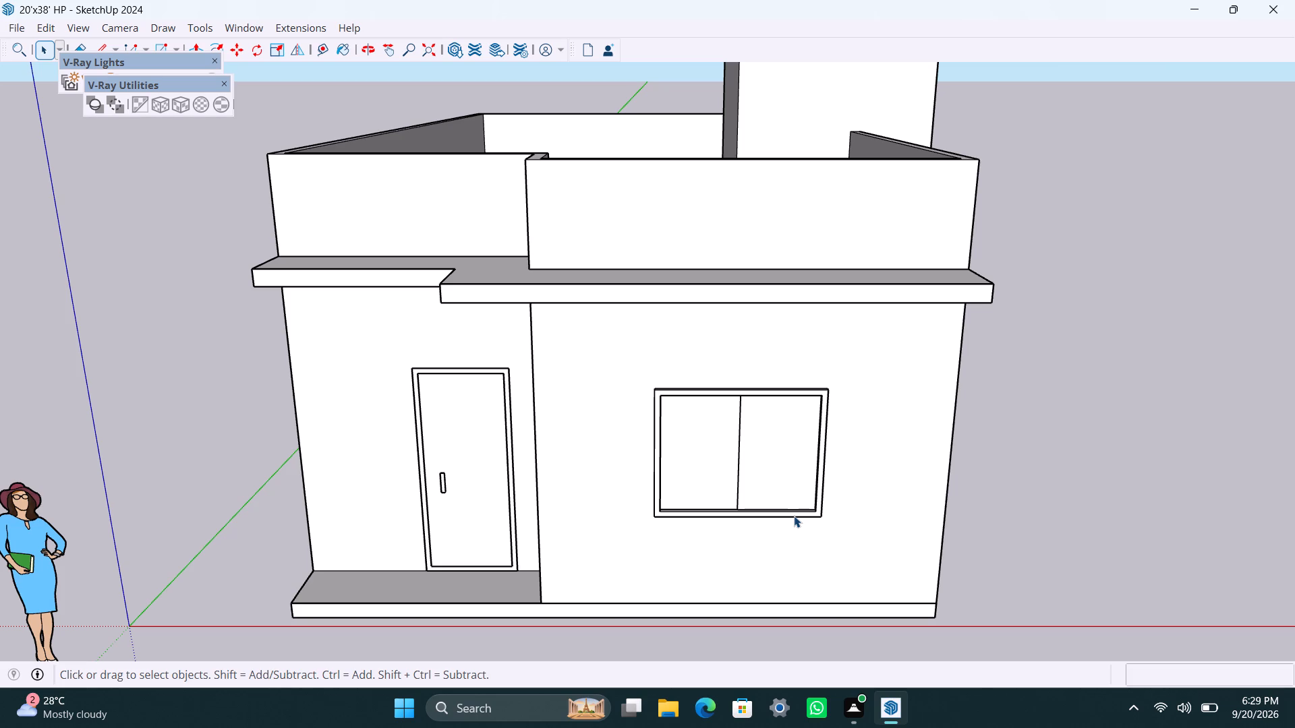
scroll(774, 506, "down", 4)
scroll(915, 534, "up", 3)
middle_click_drag(929, 534, 914, 530)
scroll(772, 554, "up", 3)
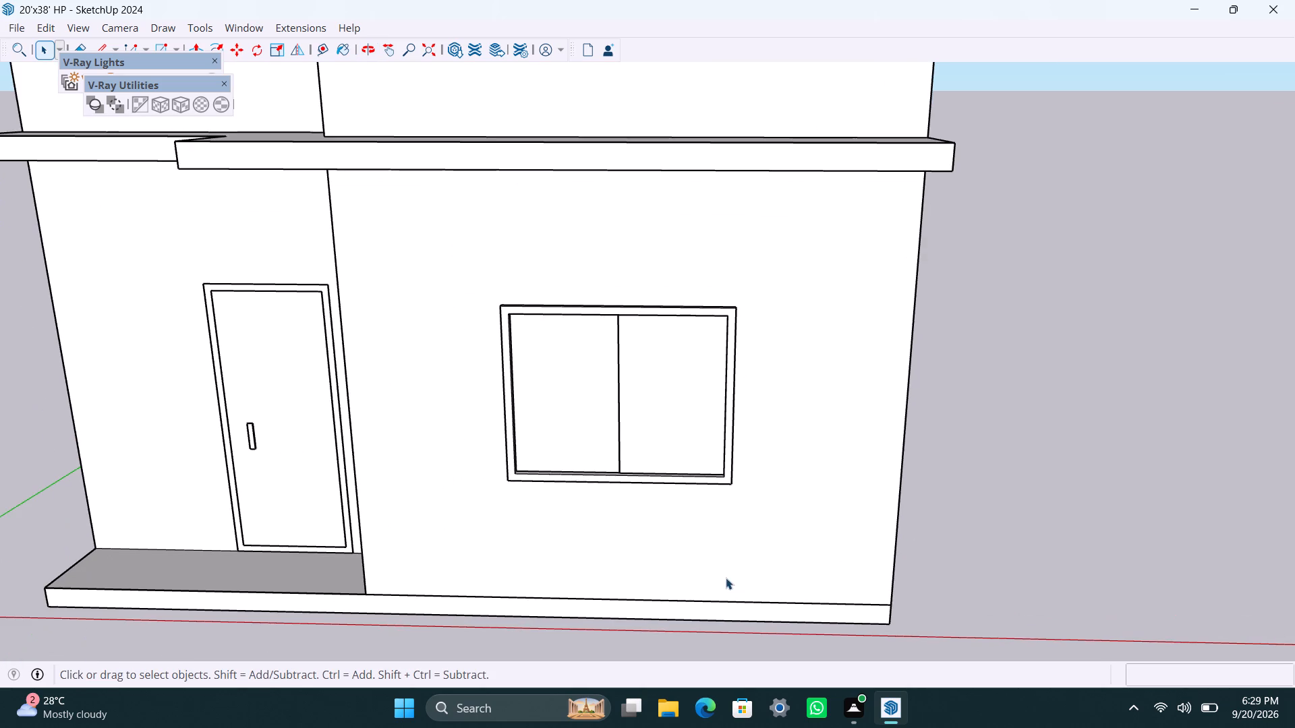
middle_click_drag(726, 578, 747, 586)
scroll(749, 570, "down", 3)
scroll(898, 572, "up", 2)
middle_click_drag(909, 580, 906, 576)
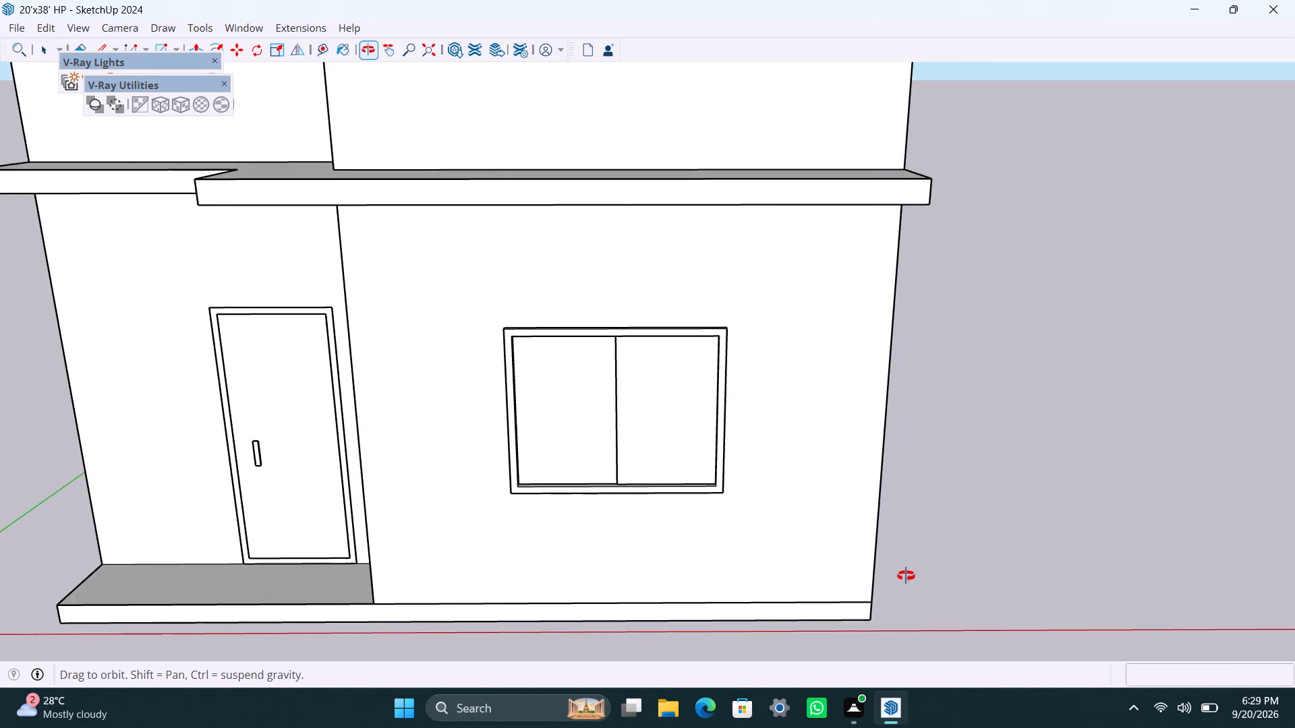
middle_click_drag(906, 576, 892, 568)
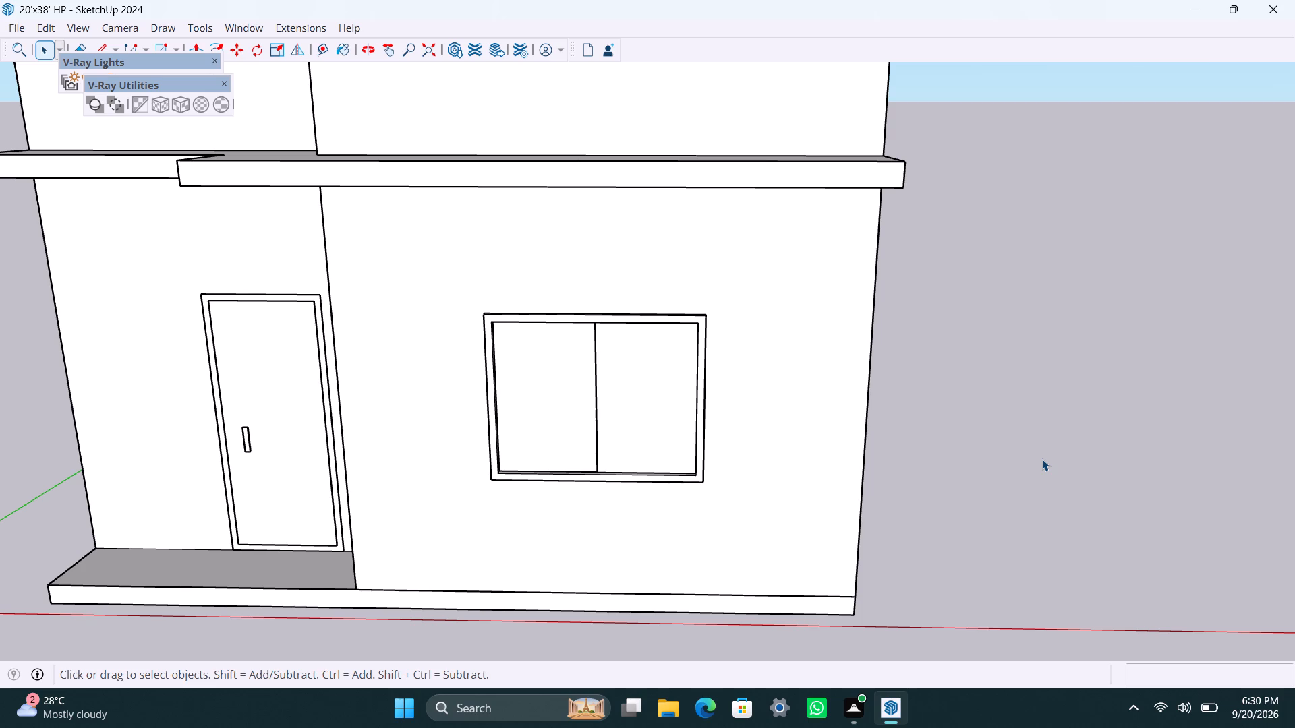
Examine the window-side front corner, including the ledge, the louvred vent and the projecting side bay.
scroll(933, 479, "down", 3)
scroll(849, 477, "up", 4)
middle_click_drag(902, 446, 726, 458)
scroll(726, 454, "down", 4)
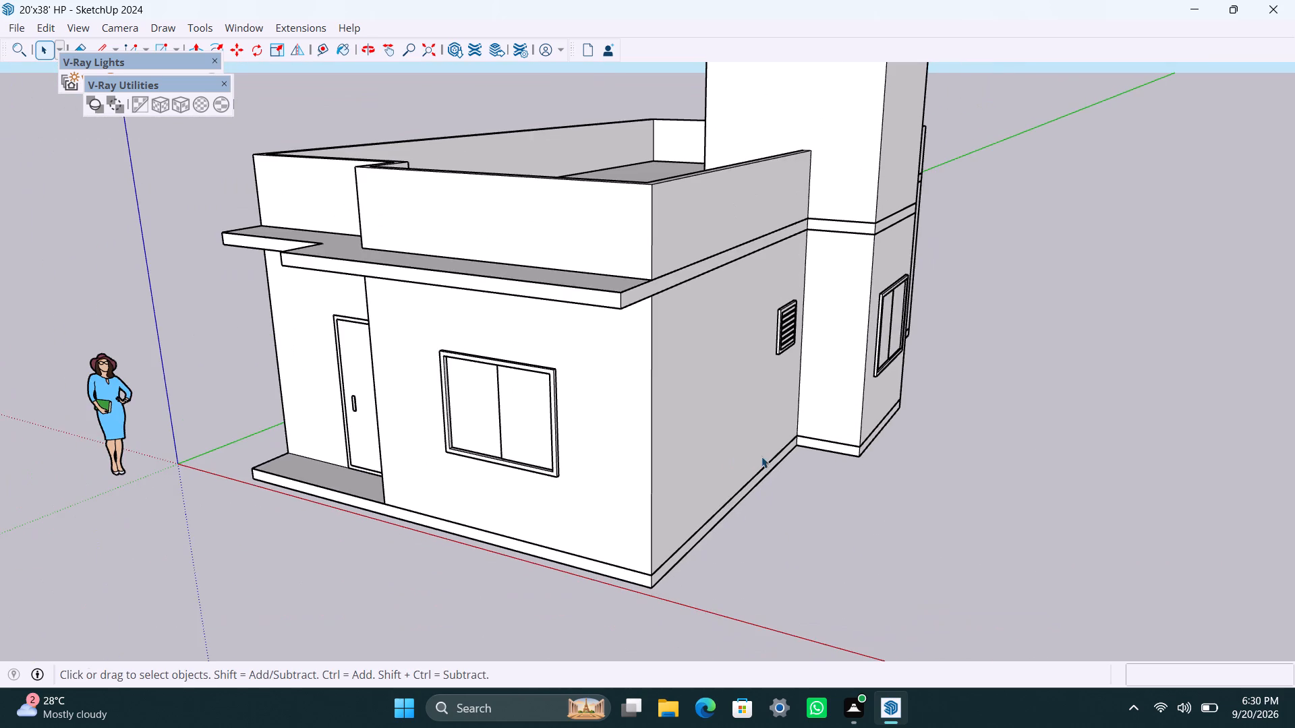
middle_click_drag(766, 456, 859, 455, "shift")
scroll(732, 499, "up", 2)
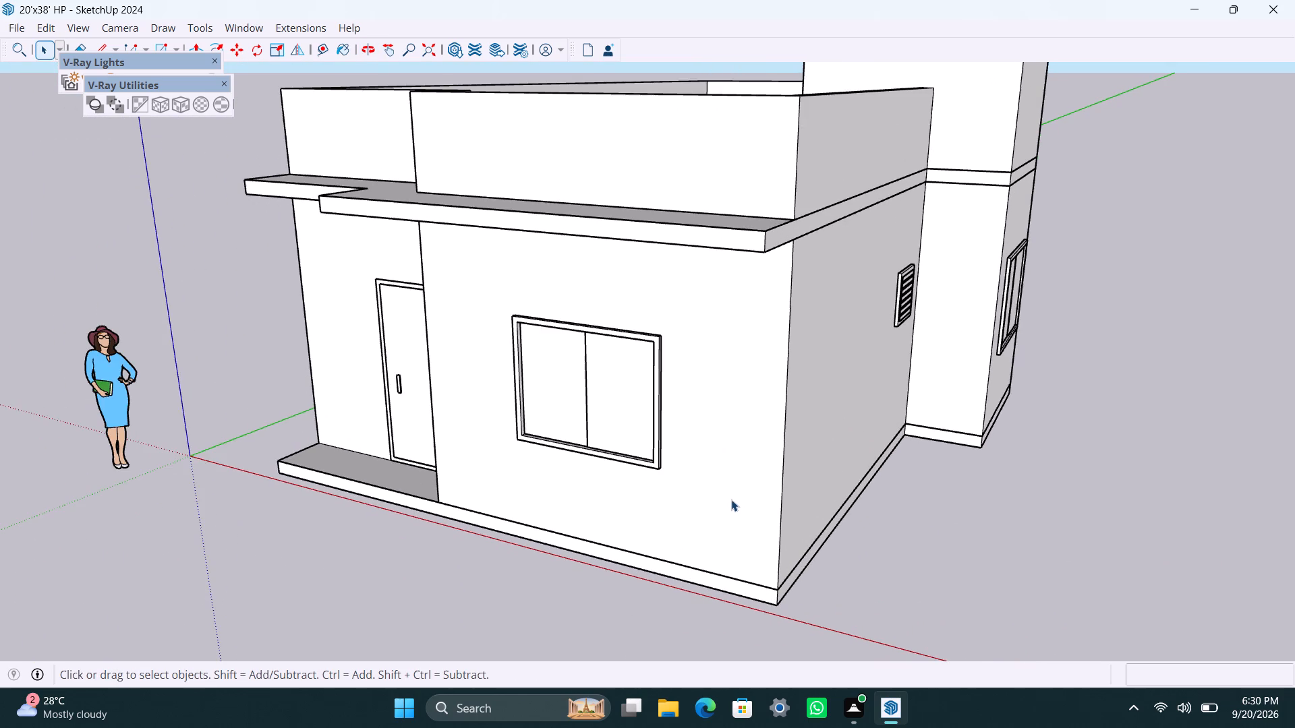
scroll(726, 506, "down", 1)
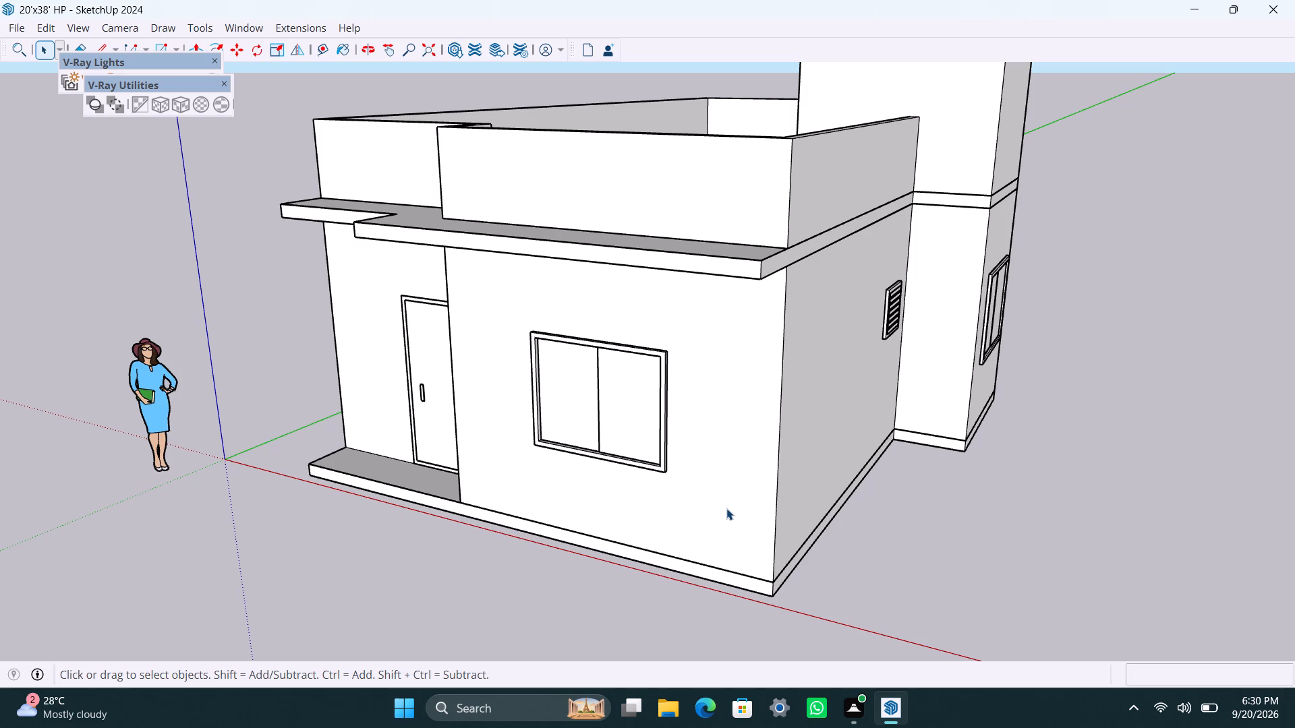
scroll(730, 505, "down", 3)
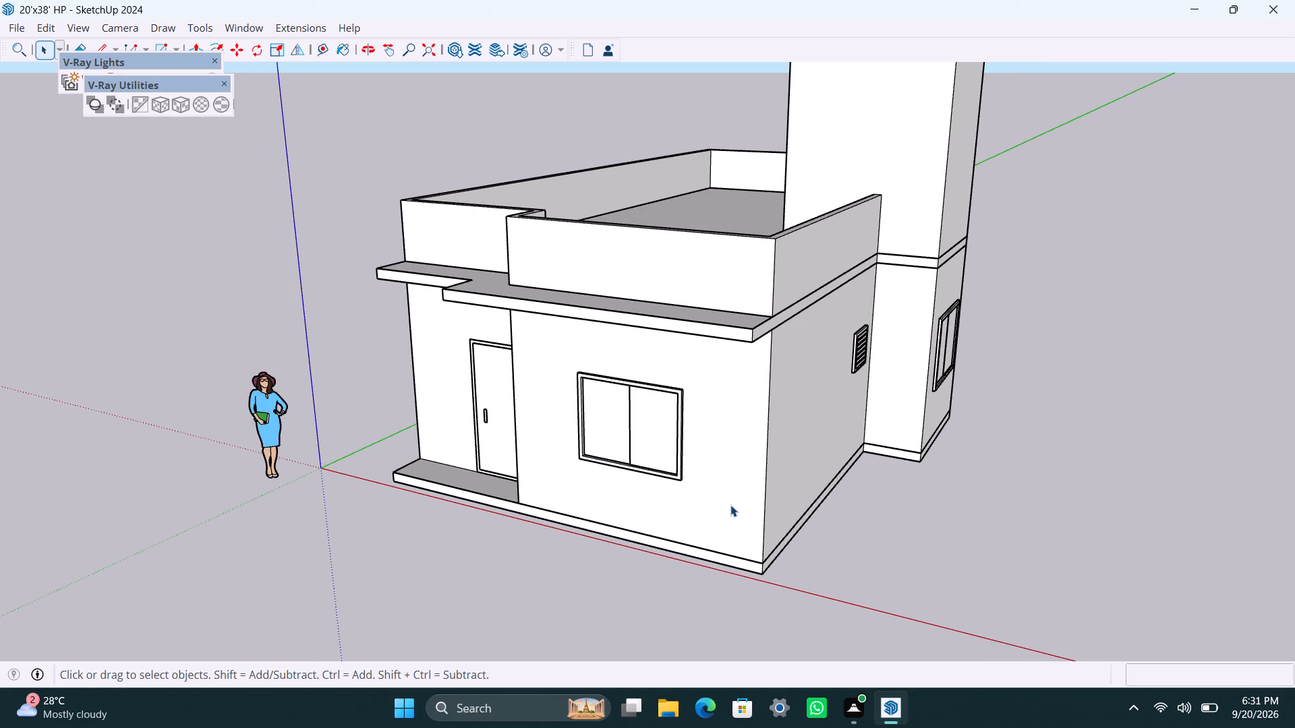
scroll(839, 567, "down", 2)
scroll(904, 584, "up", 2)
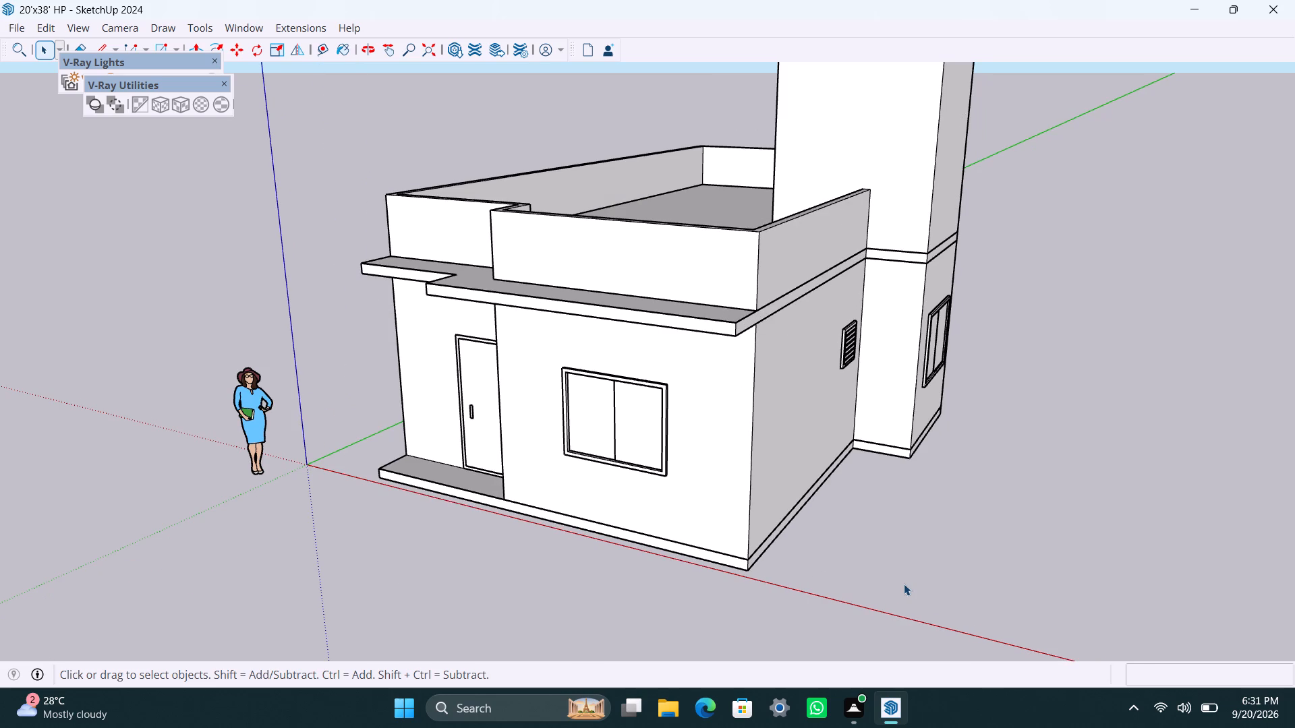
scroll(904, 584, "up", 1)
middle_click_drag(919, 592, 917, 595)
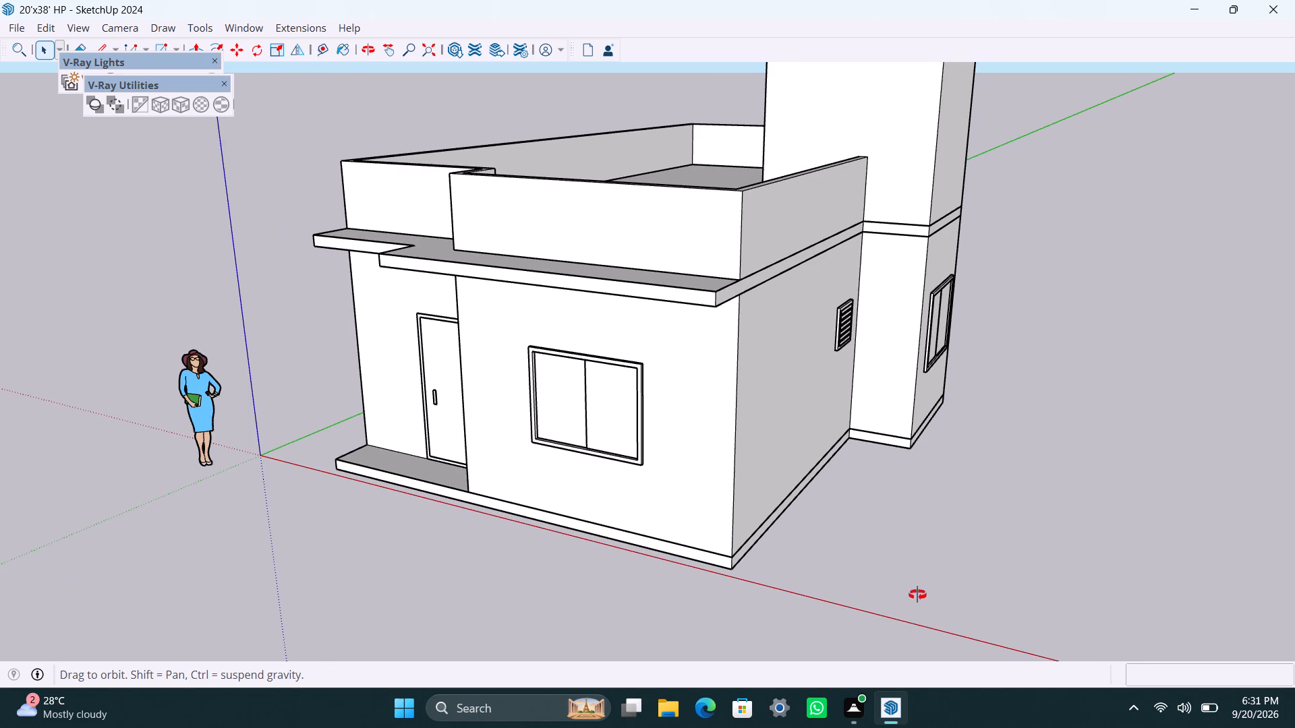
middle_click_drag(917, 595, 849, 589)
scroll(596, 493, "up", 2)
middle_click_drag(606, 494, 627, 513)
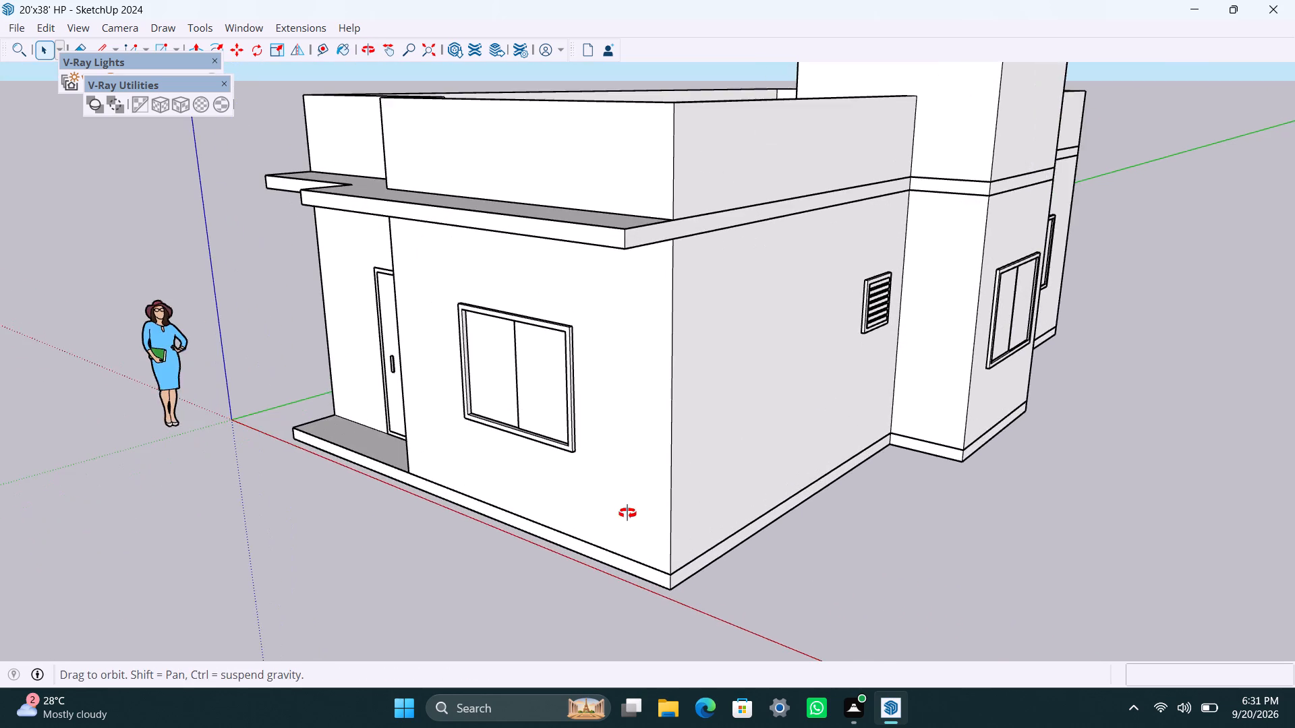
Examine the flat roof, stepped parapet and front ledge from above the entrance side.
middle_click_drag(627, 513, 786, 590)
scroll(772, 559, "down", 3)
scroll(712, 551, "up", 2)
middle_click_drag(712, 553, 861, 612)
scroll(816, 570, "down", 2)
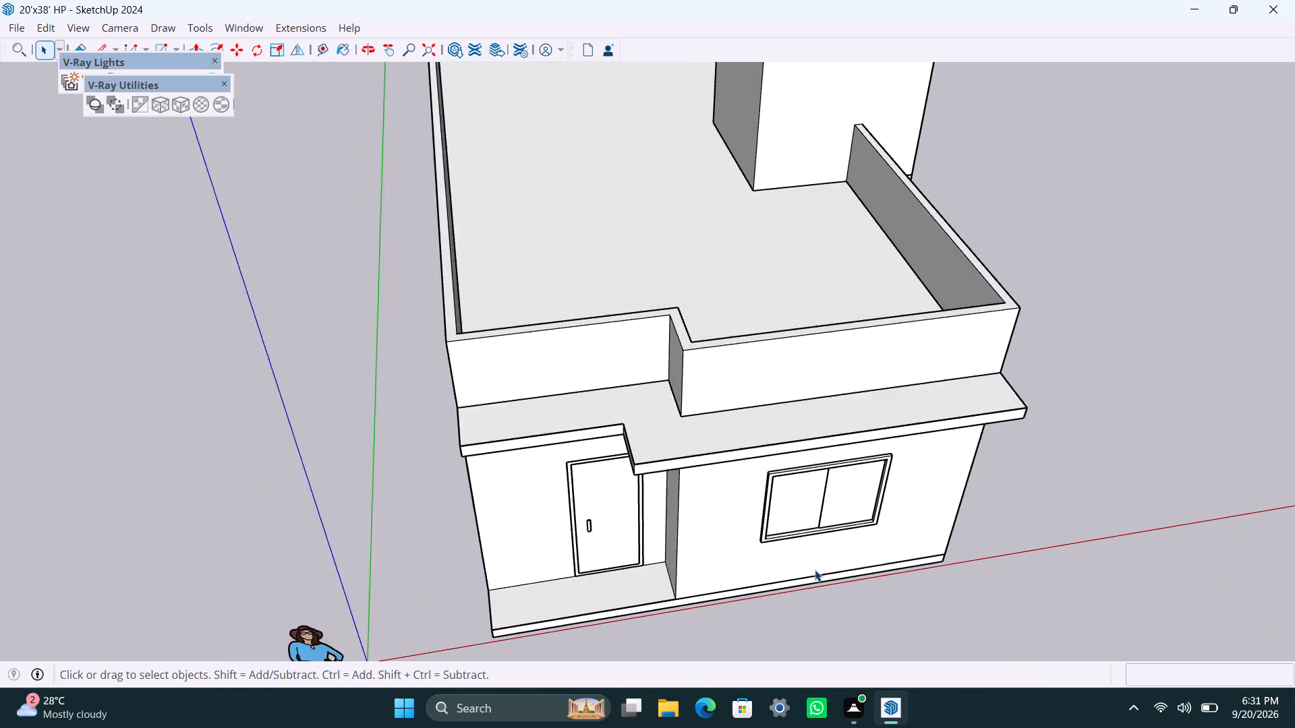
scroll(815, 570, "down", 1)
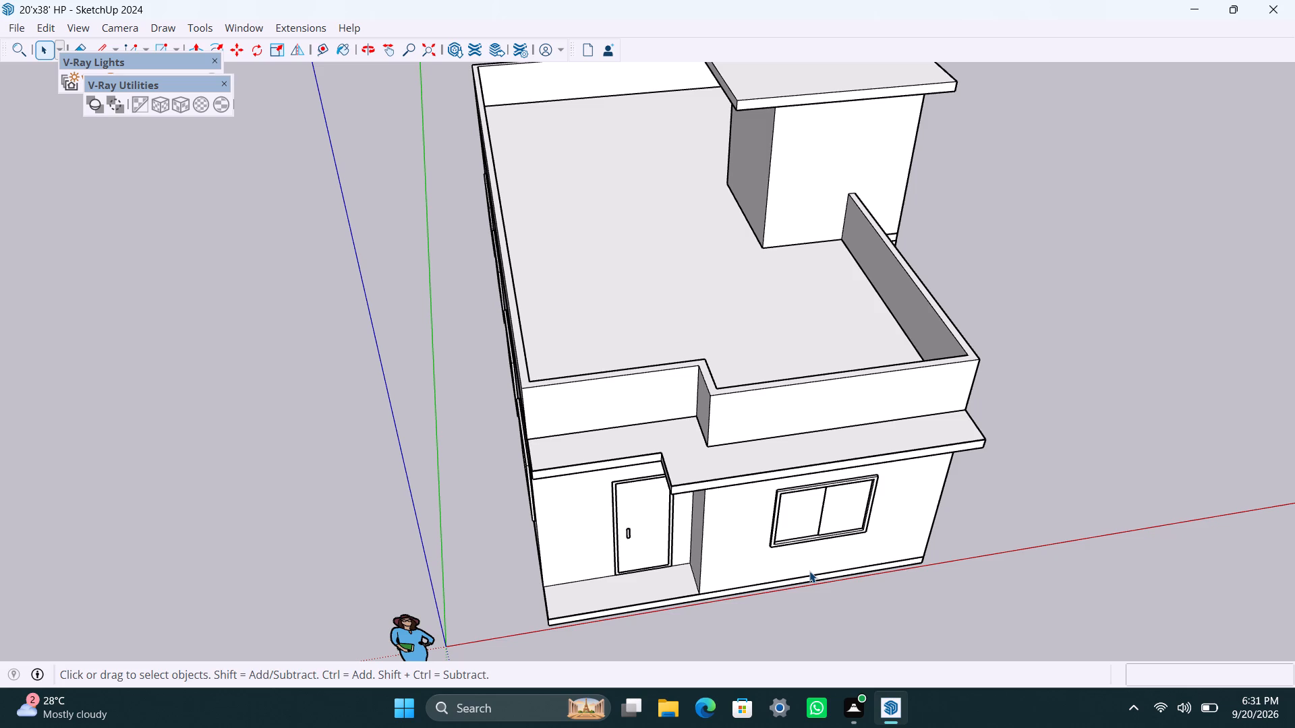
scroll(807, 572, "up", 2)
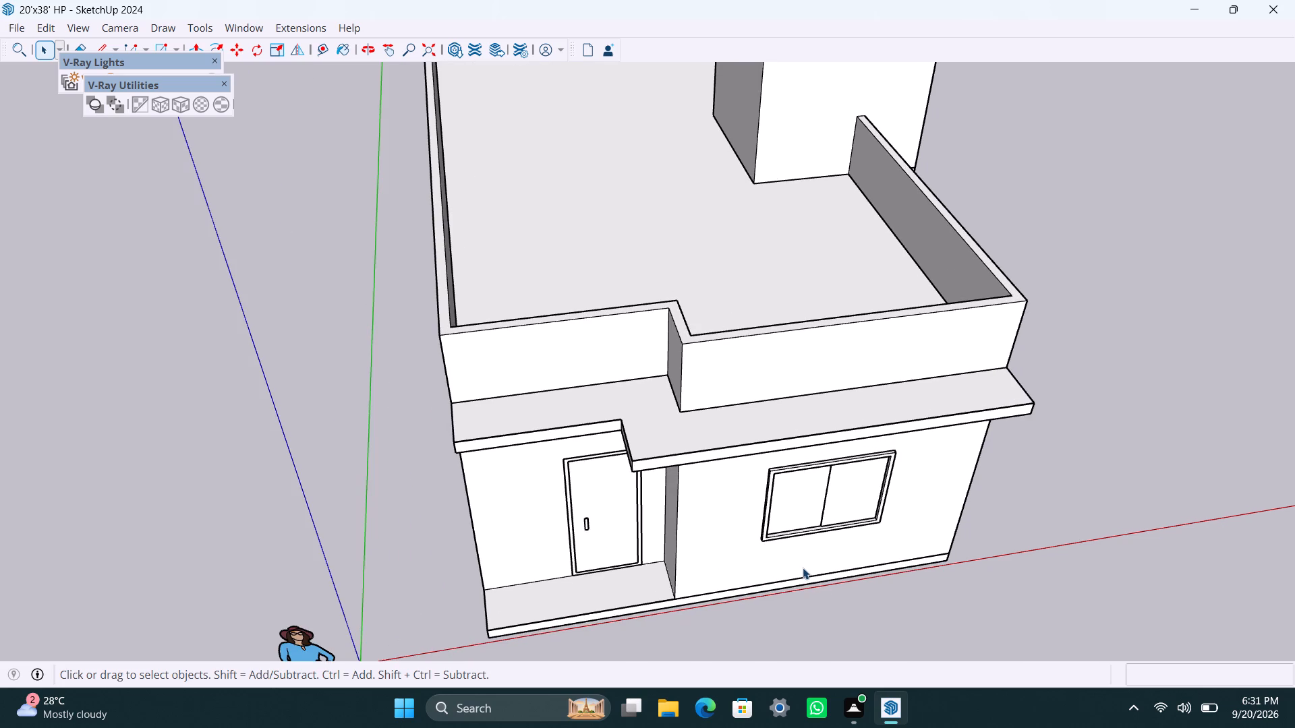
scroll(803, 568, "down", 2)
scroll(803, 566, "up", 2)
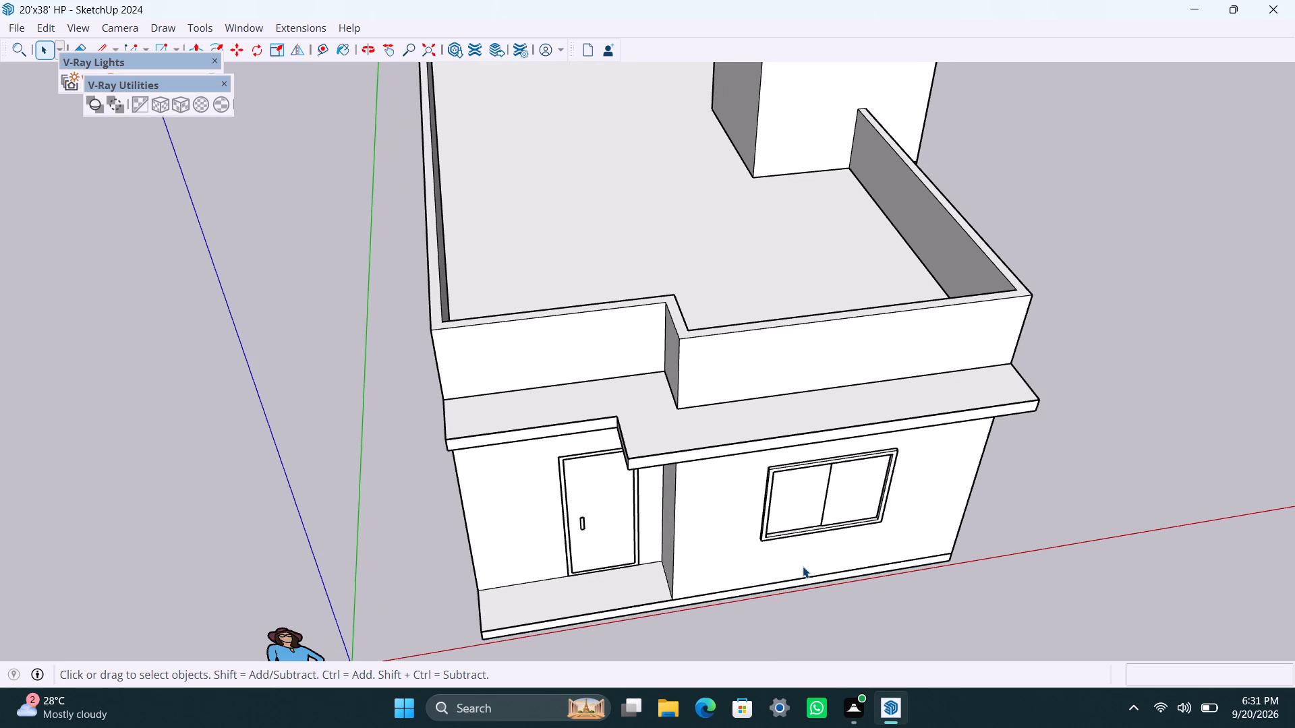
scroll(764, 541, "down", 2)
scroll(764, 544, "up", 3)
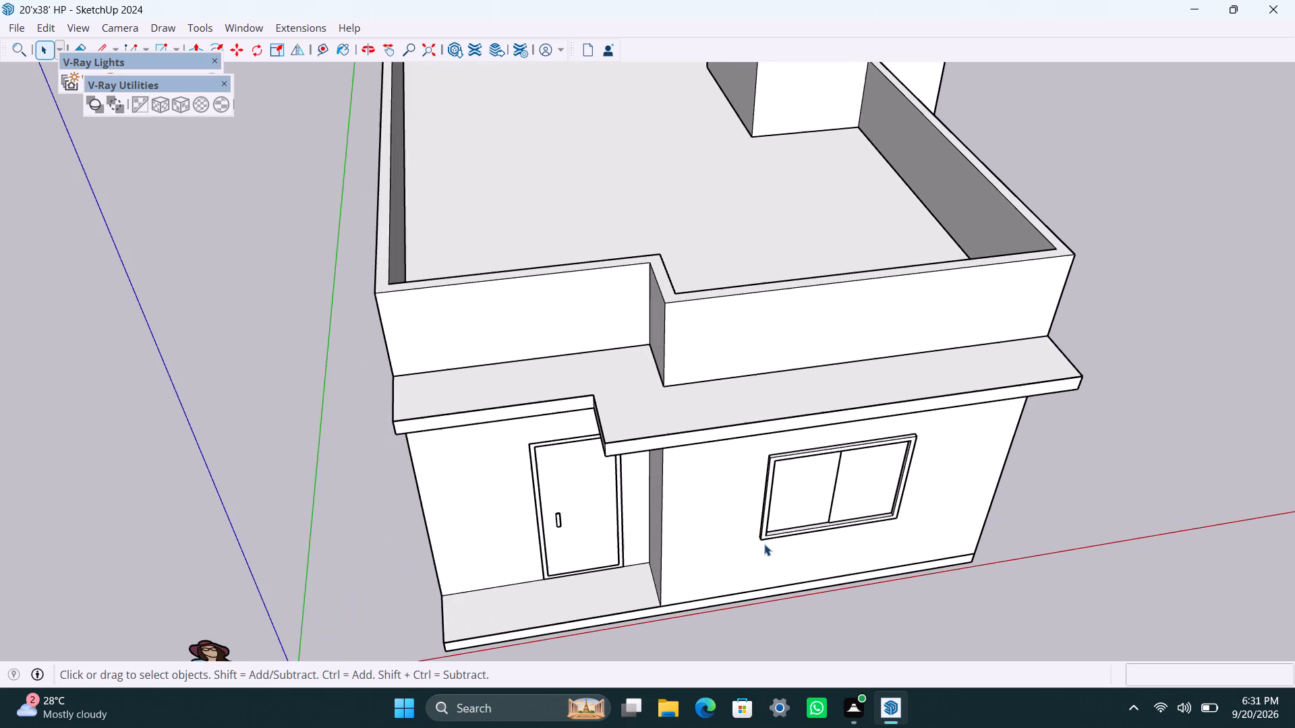
scroll(764, 544, "down", 2)
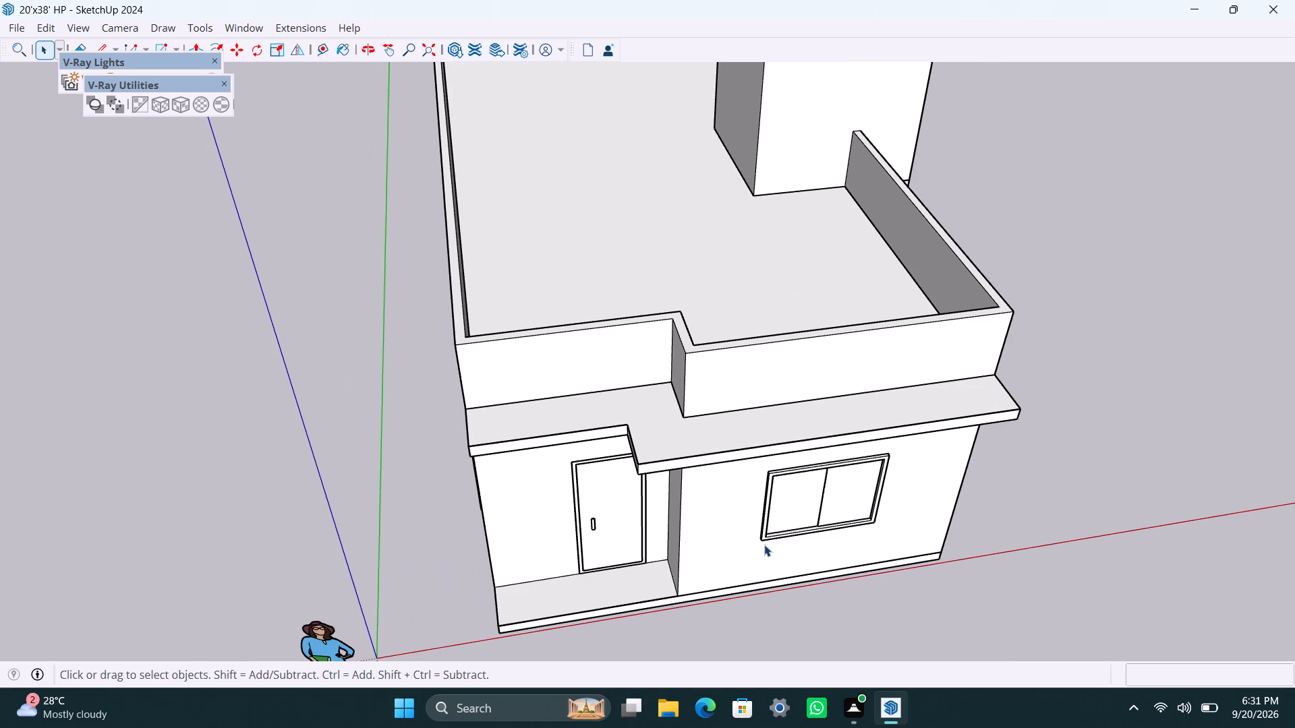
scroll(764, 545, "up", 1)
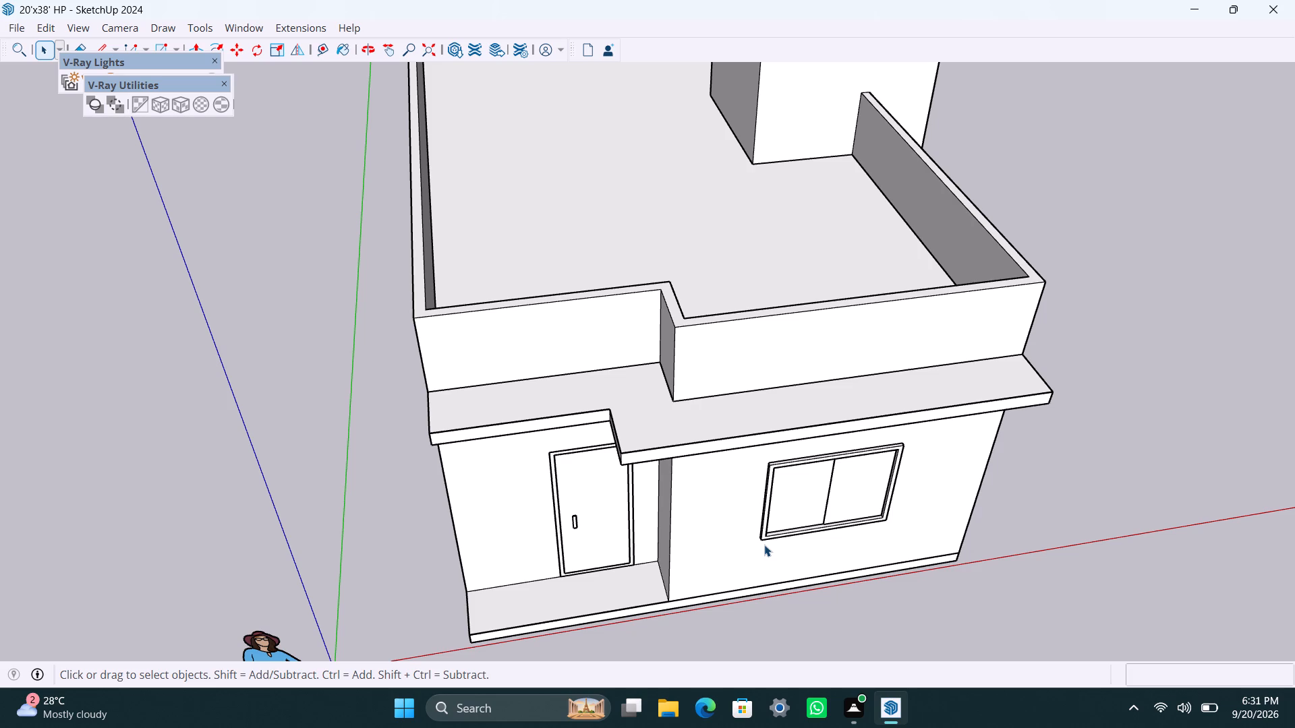
scroll(761, 548, "down", 2)
scroll(748, 547, "up", 2)
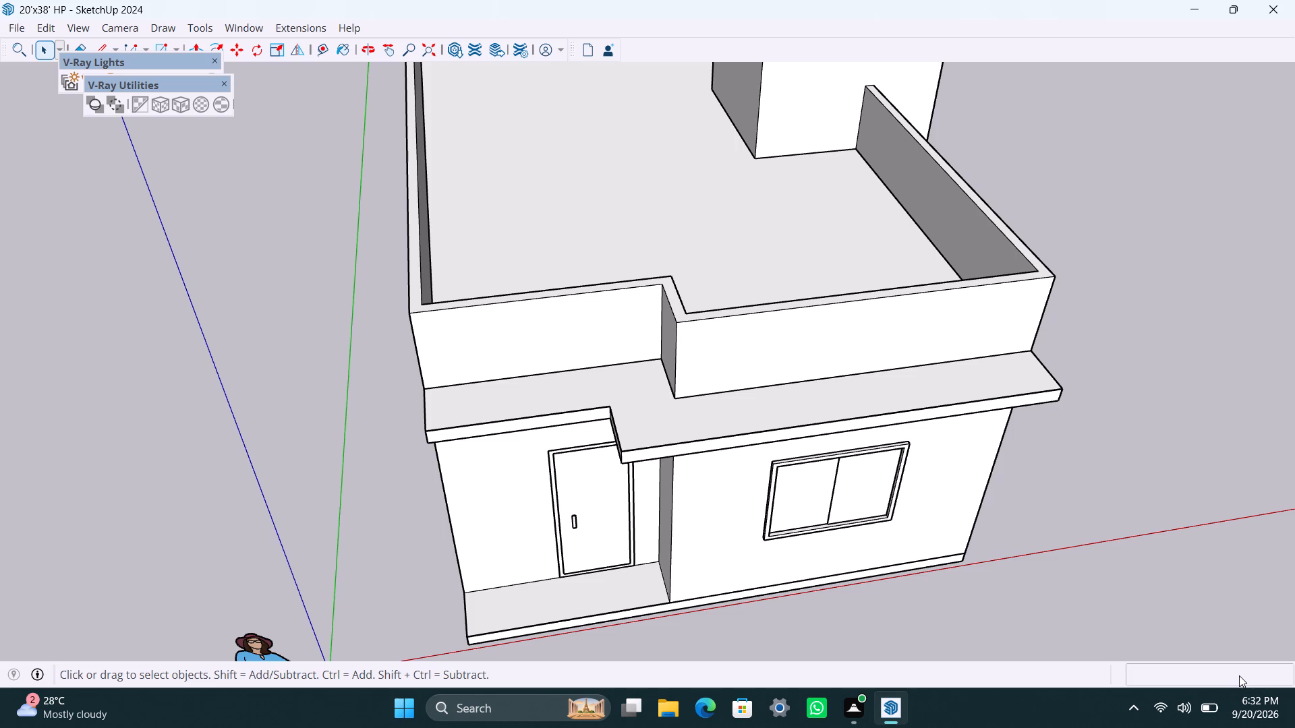
Examine the house at low eye level from the front around to the long side wall with four windows.
scroll(1265, 522, "down", 4)
middle_click_drag(1016, 533, 580, 394)
scroll(589, 438, "up", 1)
middle_click_drag(581, 473, 865, 421)
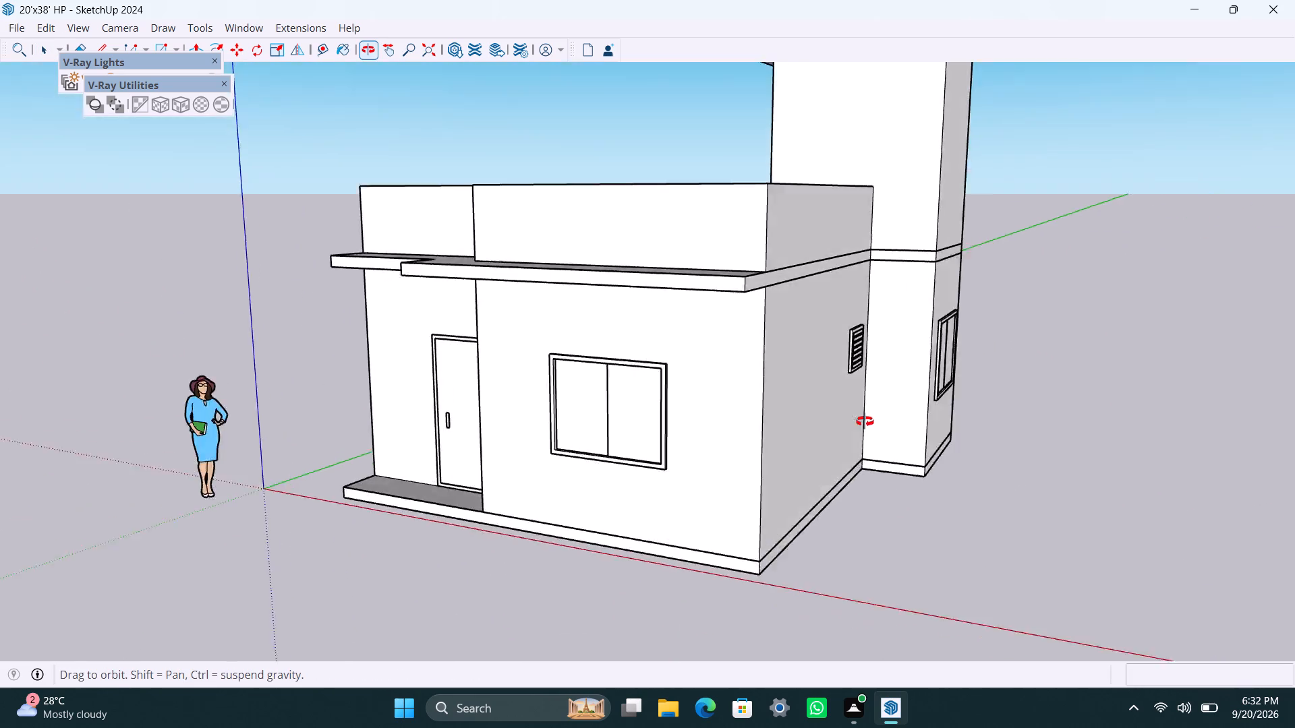
middle_click_drag(865, 421, 984, 404)
scroll(897, 403, "down", 3)
middle_click_drag(813, 447, 970, 444)
scroll(921, 444, "up", 2)
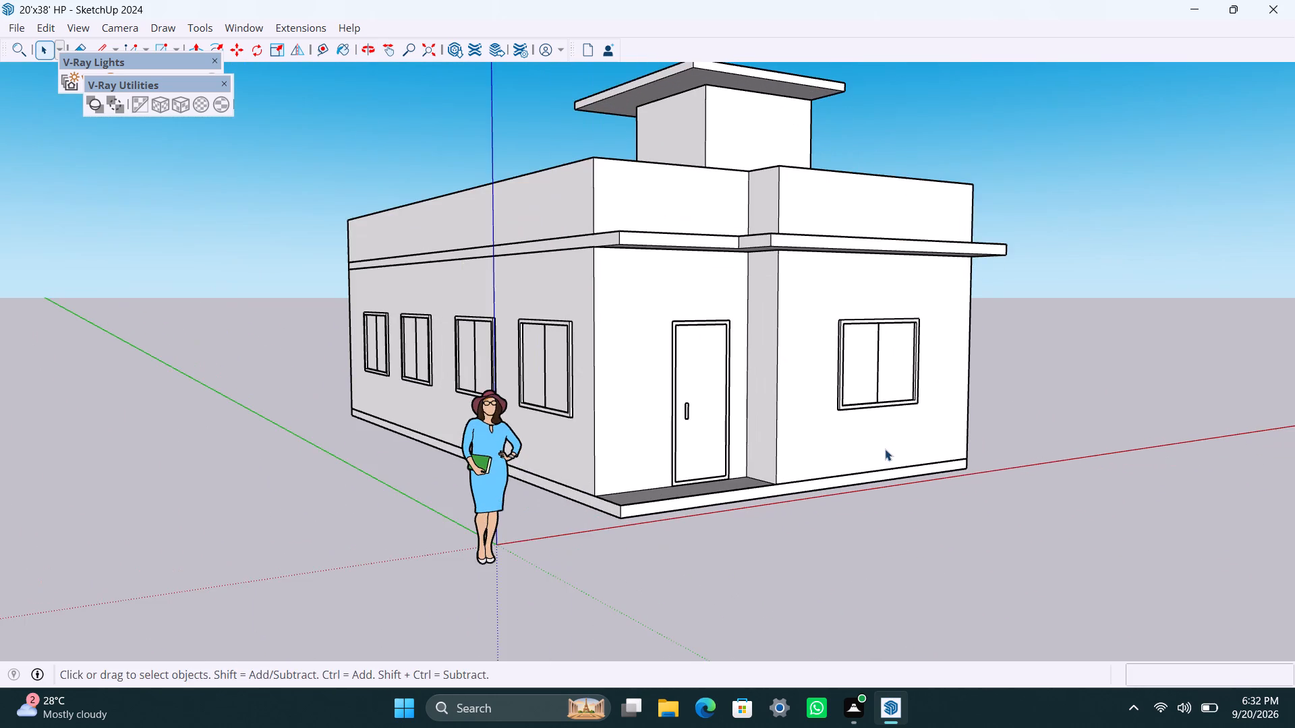
middle_click_drag(885, 449, 1001, 400)
scroll(936, 429, "up", 2)
middle_click_drag(929, 430, 977, 419)
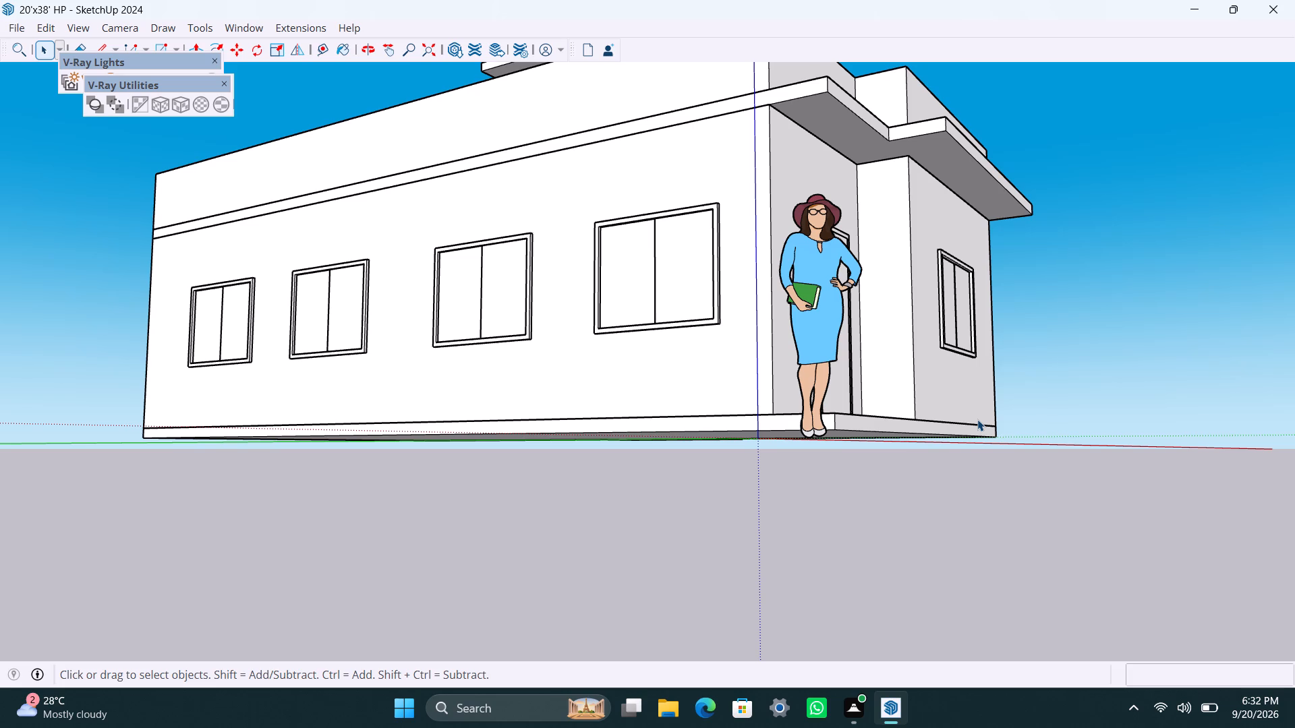
scroll(936, 419, "down", 3)
scroll(836, 472, "up", 3)
Examine the front elevation again, moving around to the entrance corner with the recessed door and front step.
middle_click_drag(890, 421, 565, 567)
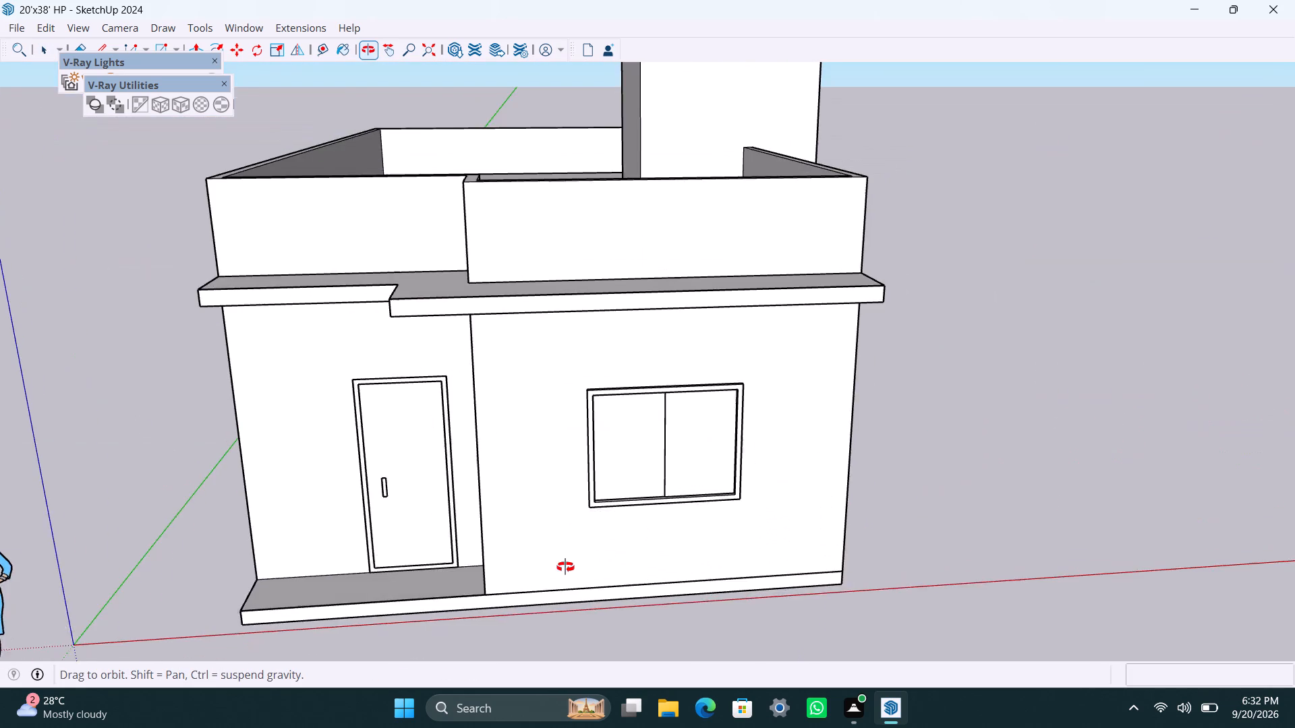
middle_click_drag(565, 567, 585, 537)
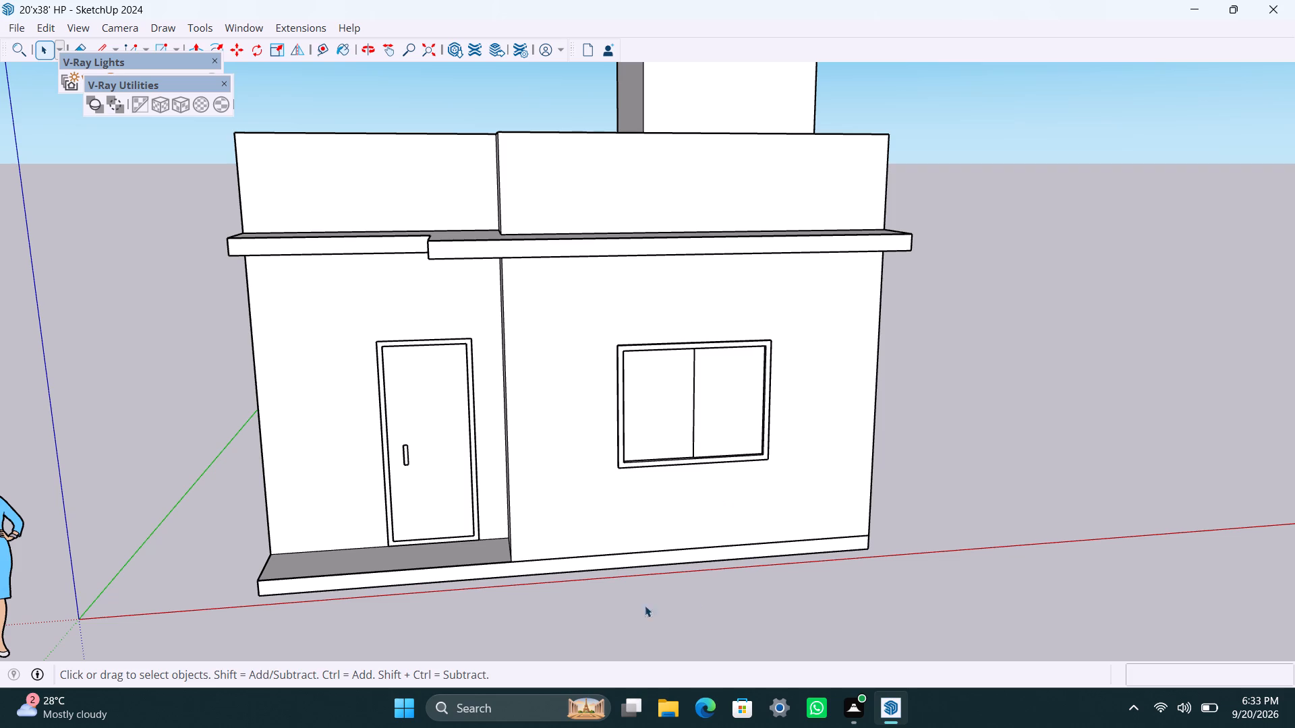
scroll(608, 587, "down", 2)
scroll(623, 590, "up", 2)
middle_click_drag(607, 584, 658, 585)
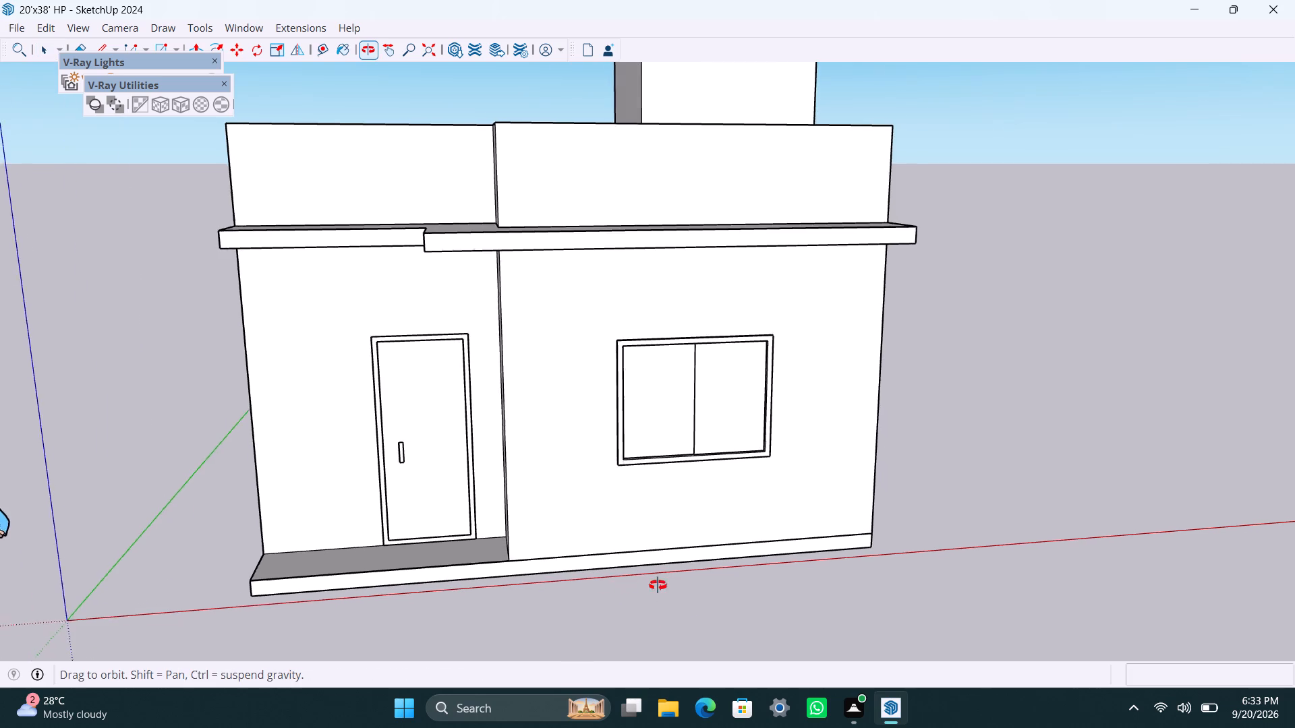
middle_click_drag(658, 585, 708, 575)
scroll(703, 575, "up", 2)
middle_click_drag(694, 579, 724, 581)
scroll(725, 582, "down", 4)
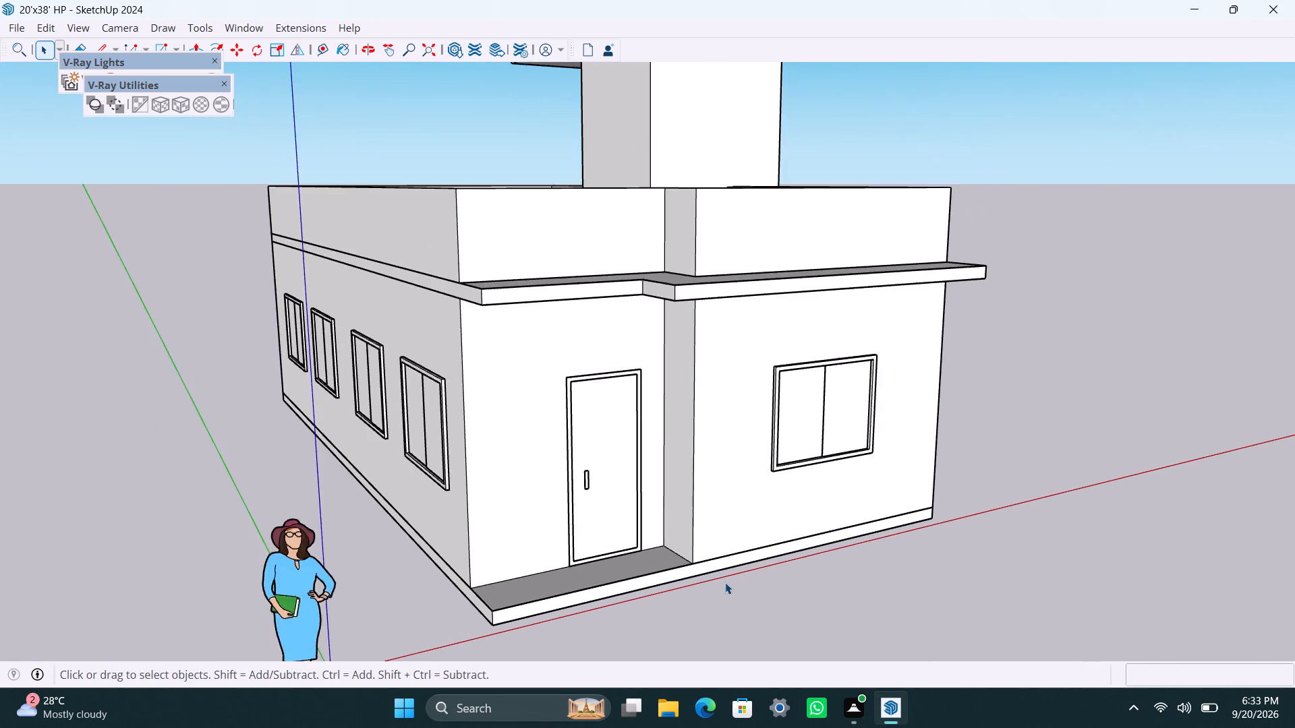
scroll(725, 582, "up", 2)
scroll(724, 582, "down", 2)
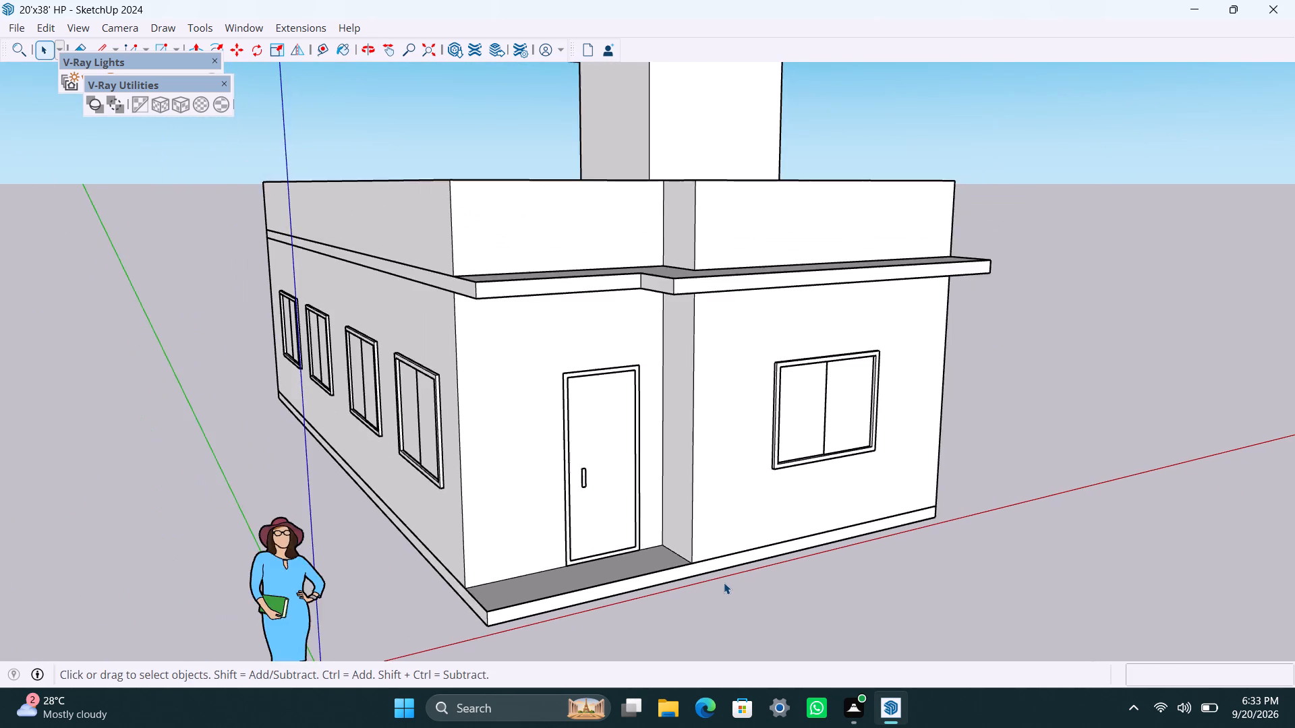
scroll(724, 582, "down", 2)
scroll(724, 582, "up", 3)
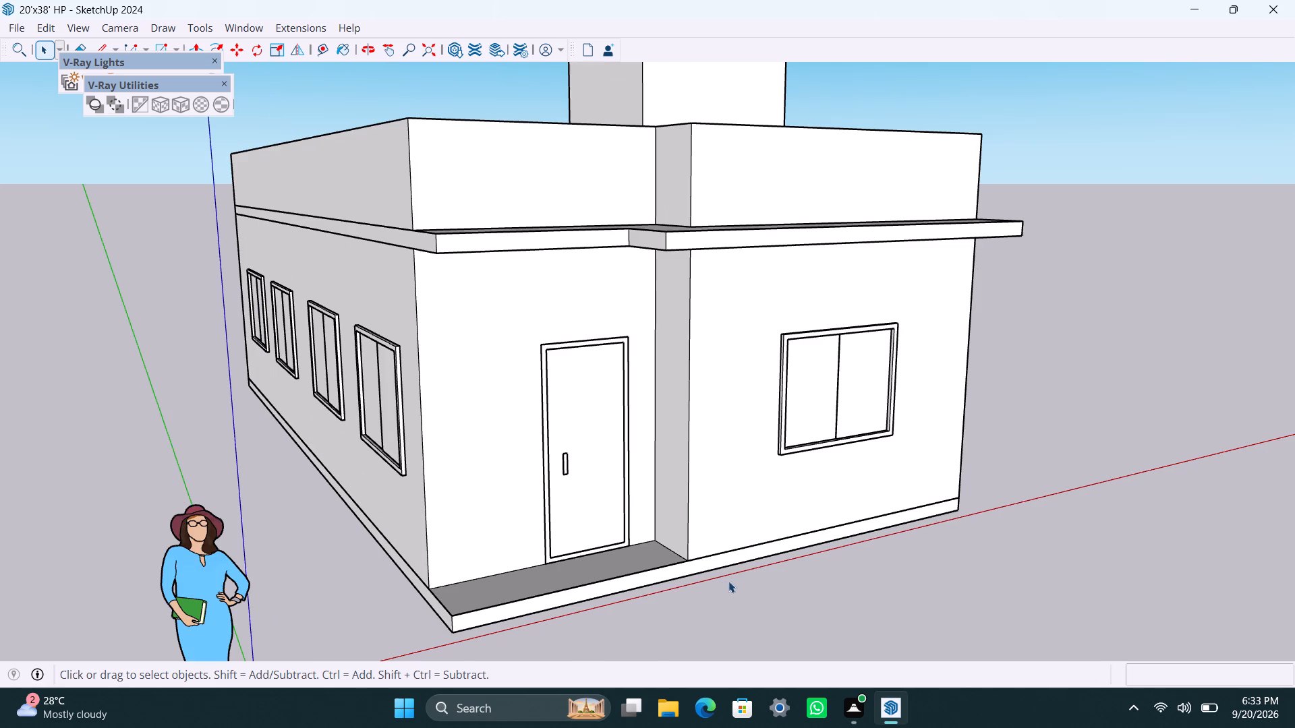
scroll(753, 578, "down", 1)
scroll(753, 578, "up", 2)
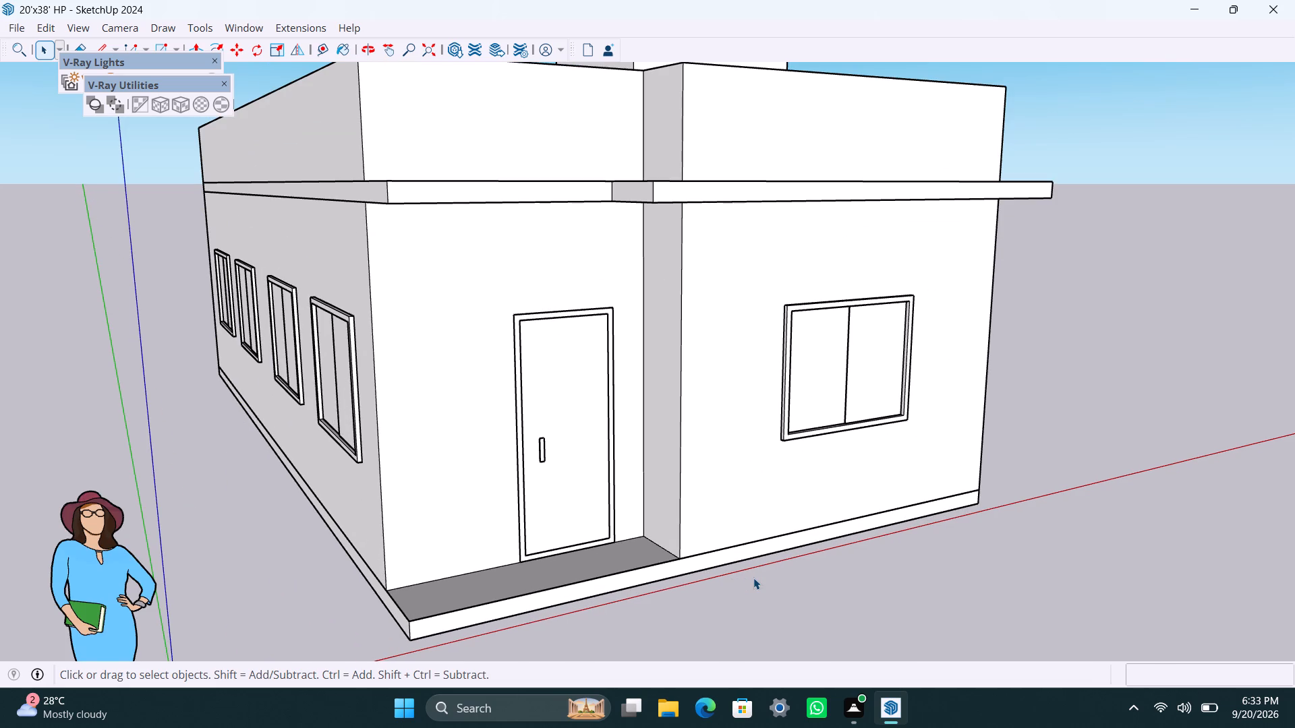
Examine the house from the entrance corner around to the side wall with the louvred vent and projecting bay.
scroll(753, 578, "down", 3)
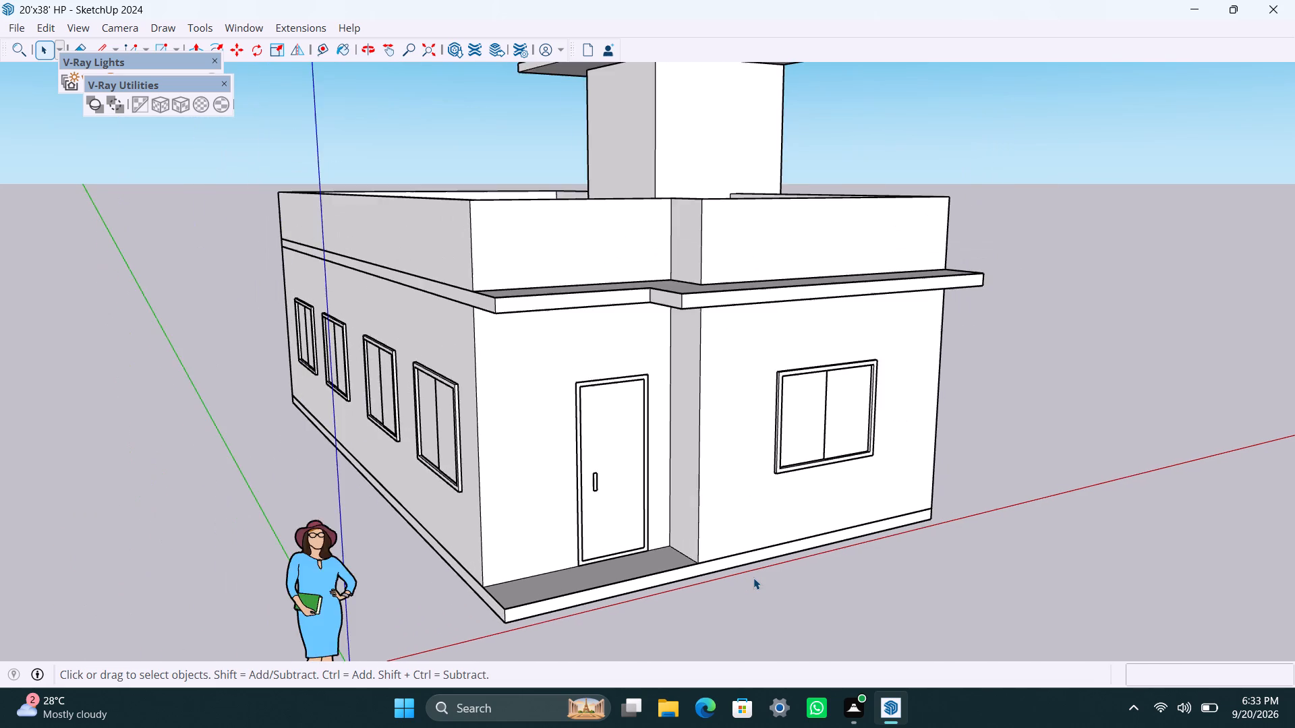
scroll(754, 577, "down", 3)
middle_click_drag(997, 576, 495, 528)
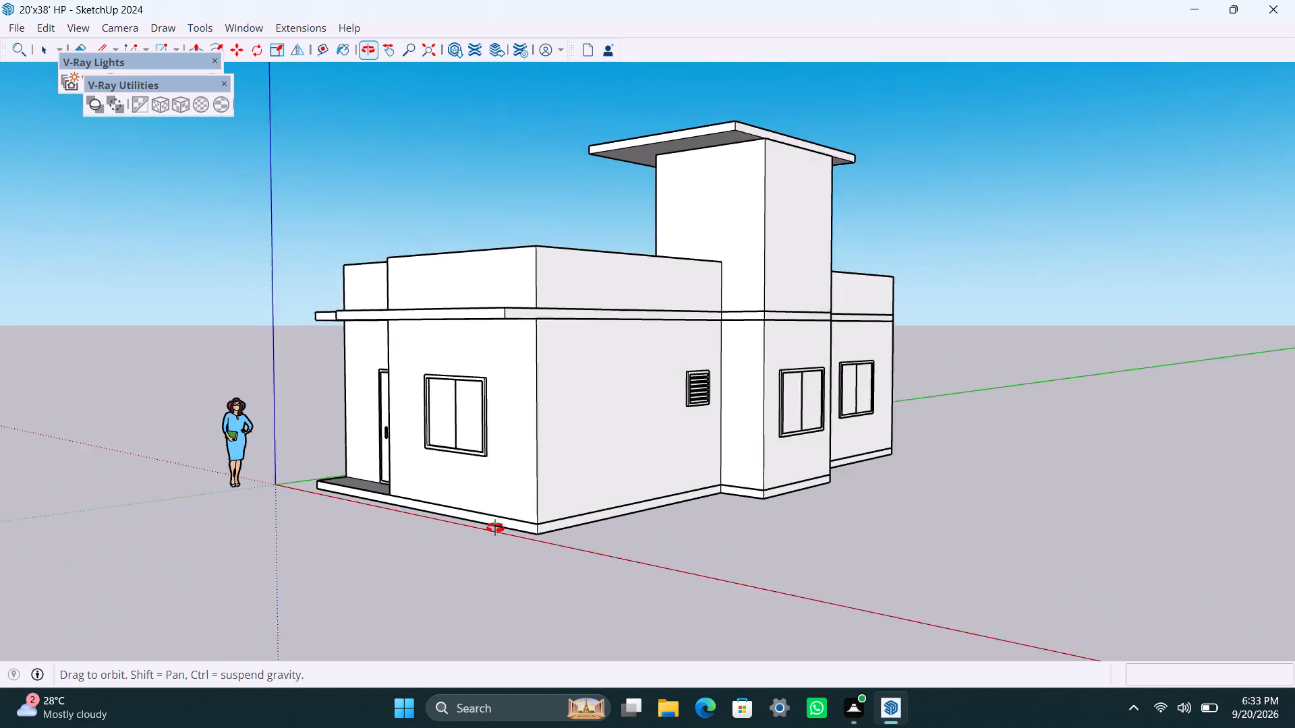
middle_click_drag(495, 528, 494, 528)
scroll(515, 523, "up", 3)
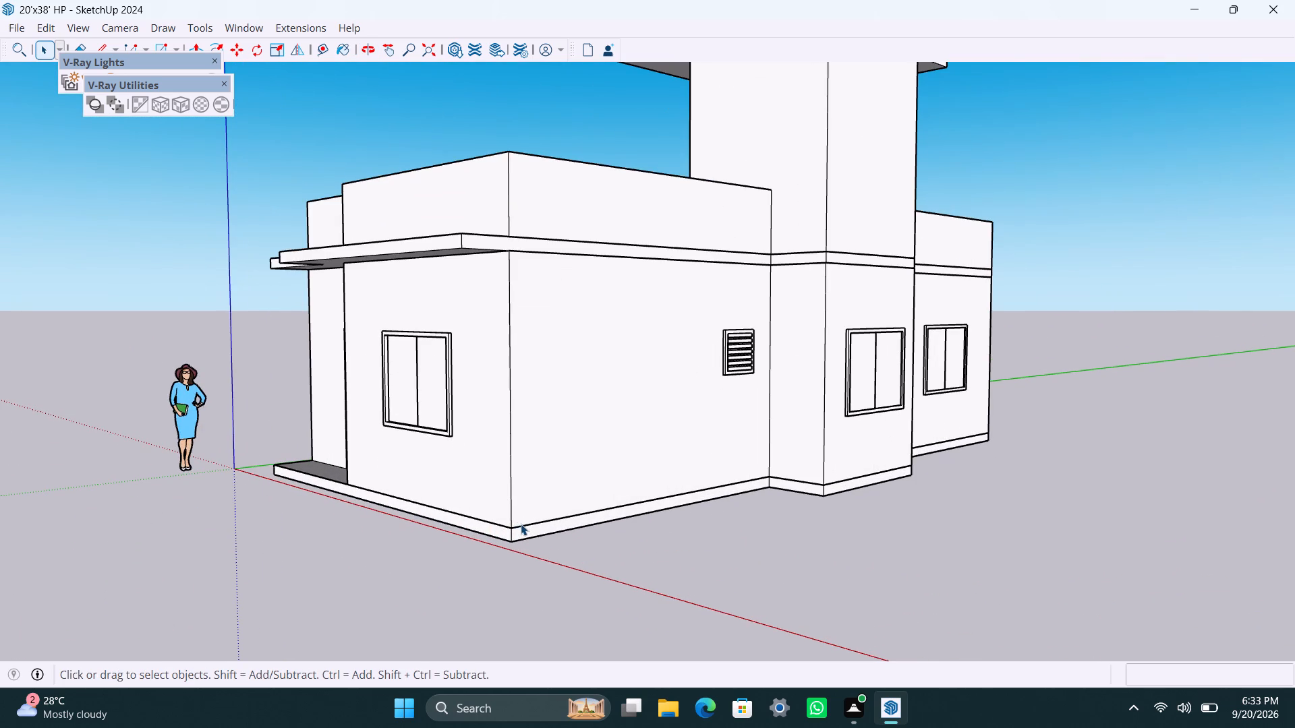
scroll(552, 524, "up", 4)
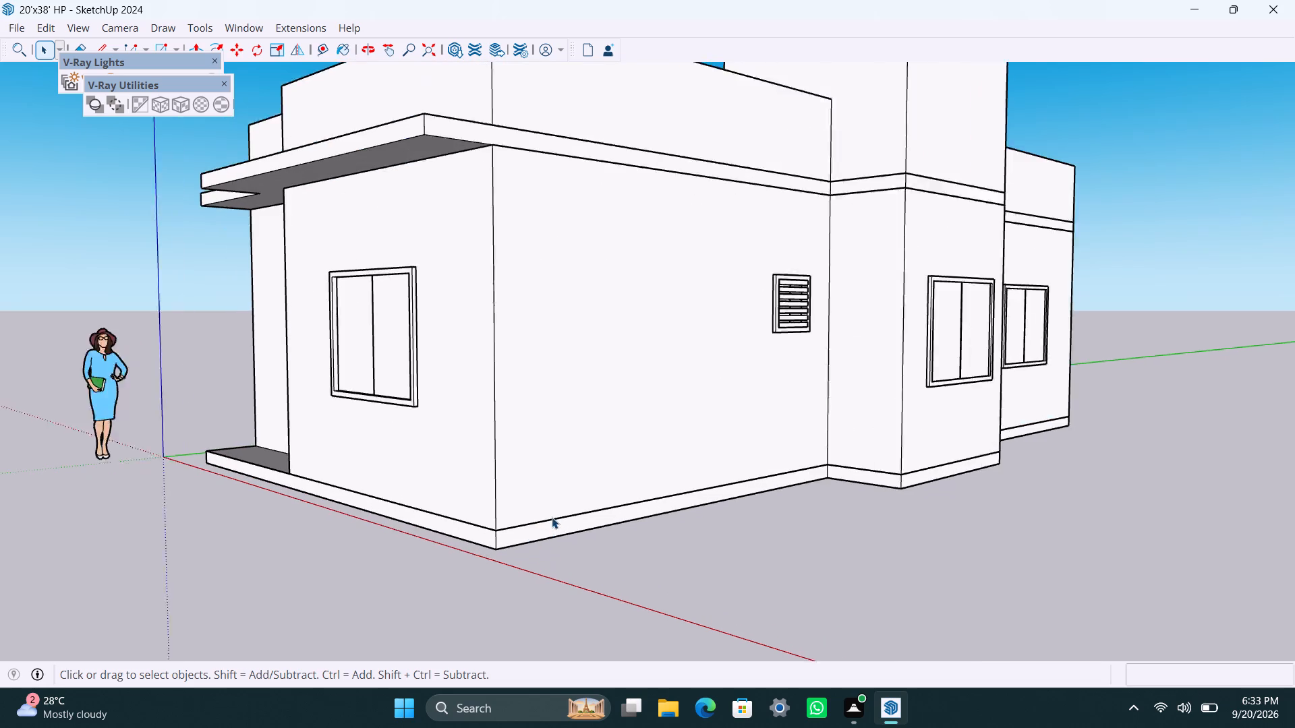
middle_click_drag(496, 483, 583, 546)
scroll(594, 514, "down", 2)
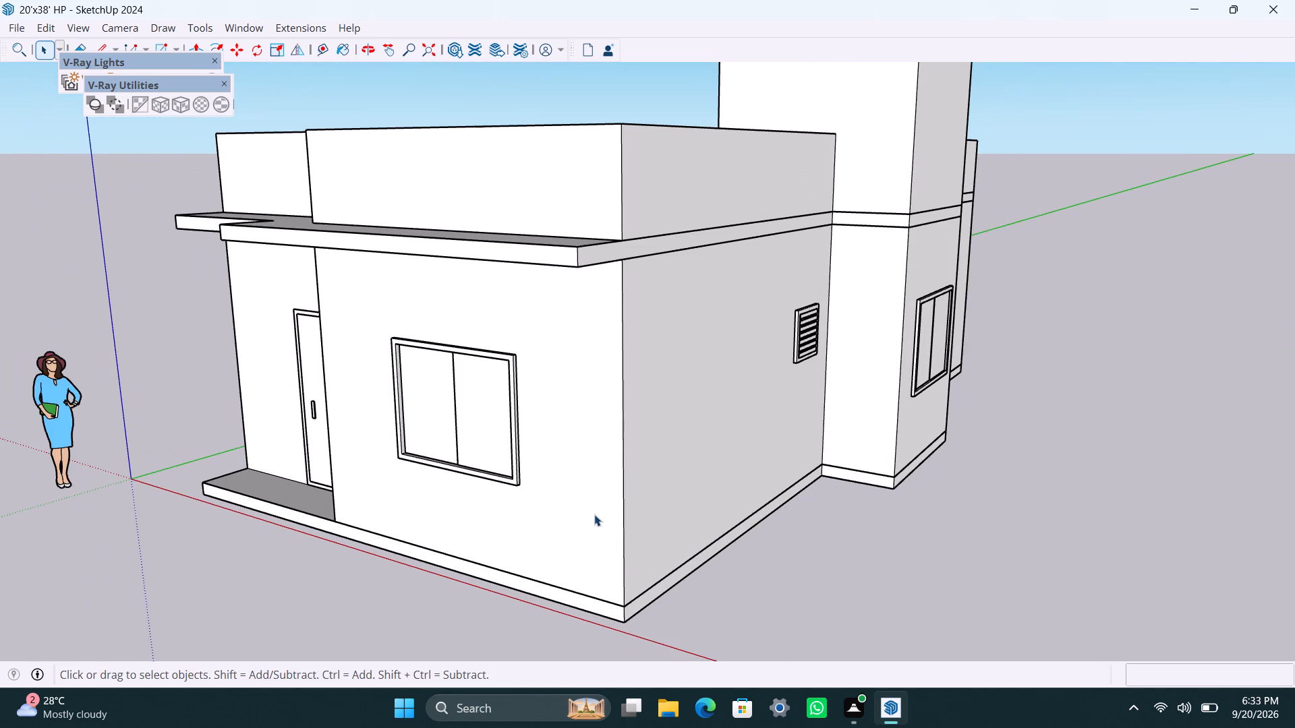
scroll(594, 514, "down", 2)
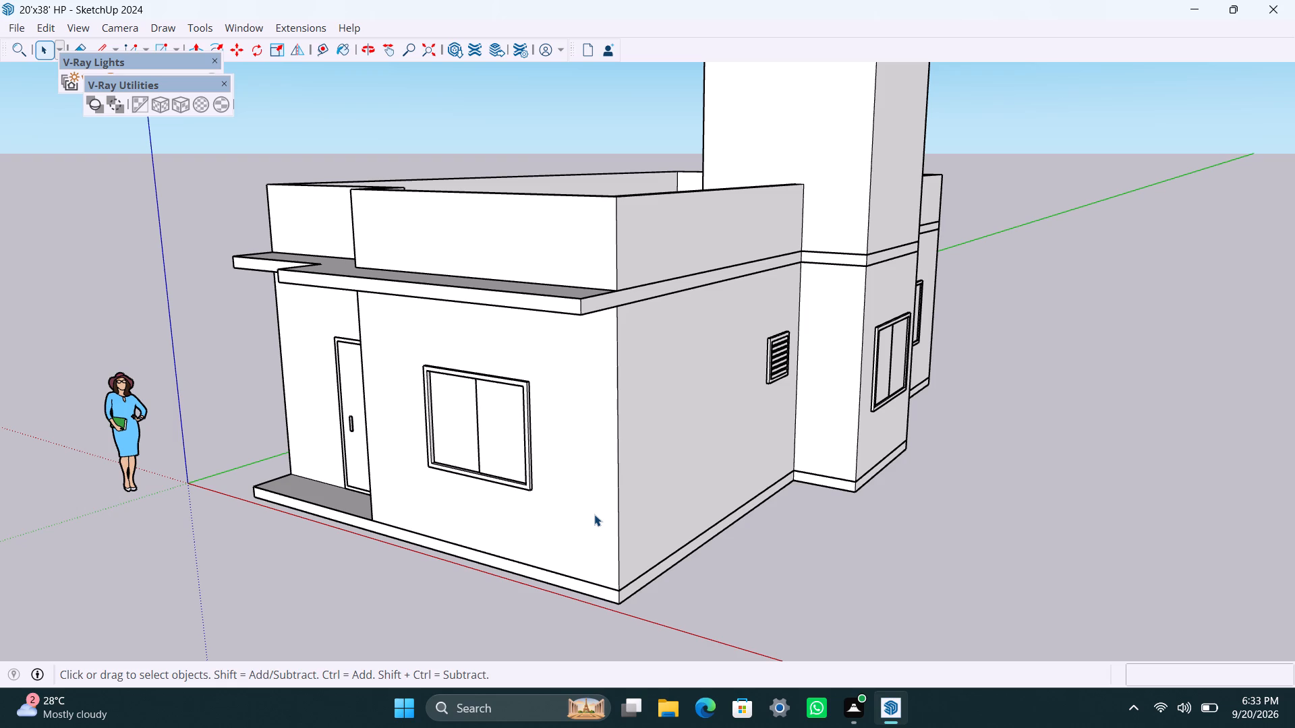
Examine the window-side front corner from slightly above, including the front ledge, parapet and plinth along the vent wall.
scroll(594, 514, "up", 1)
scroll(594, 514, "down", 1)
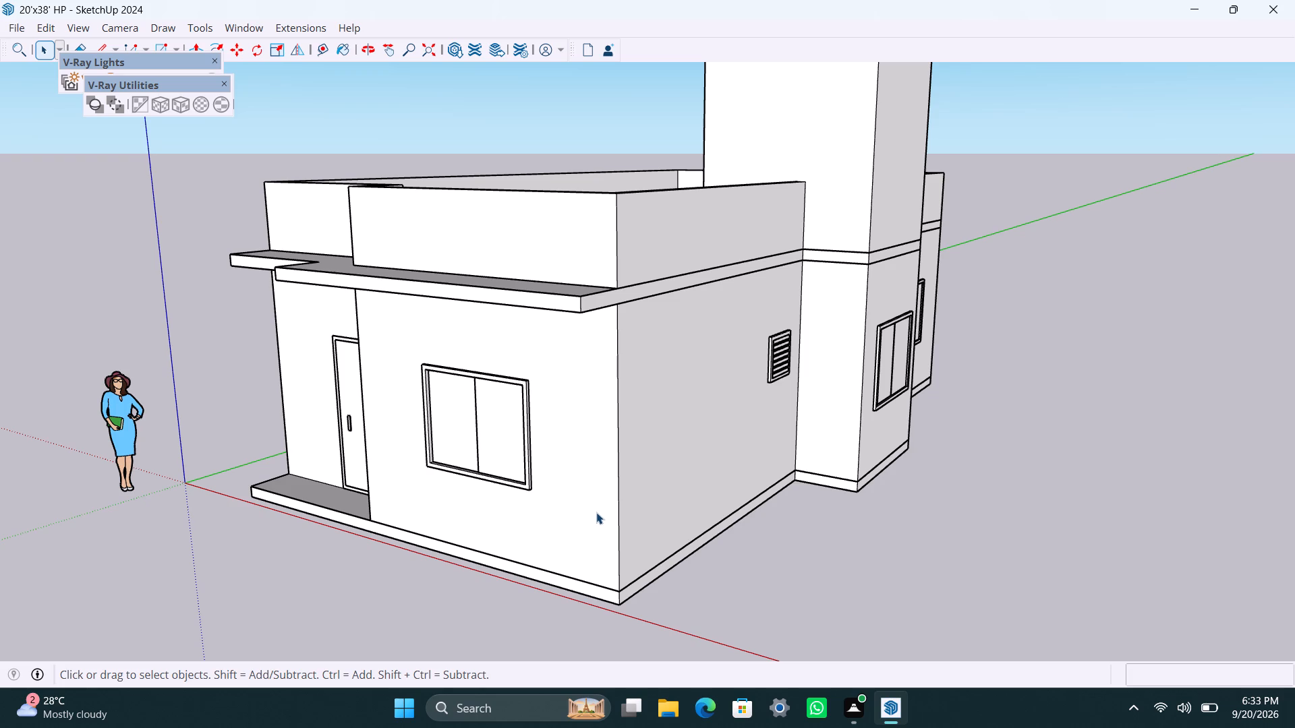
scroll(596, 512, "down", 4)
scroll(596, 512, "up", 2)
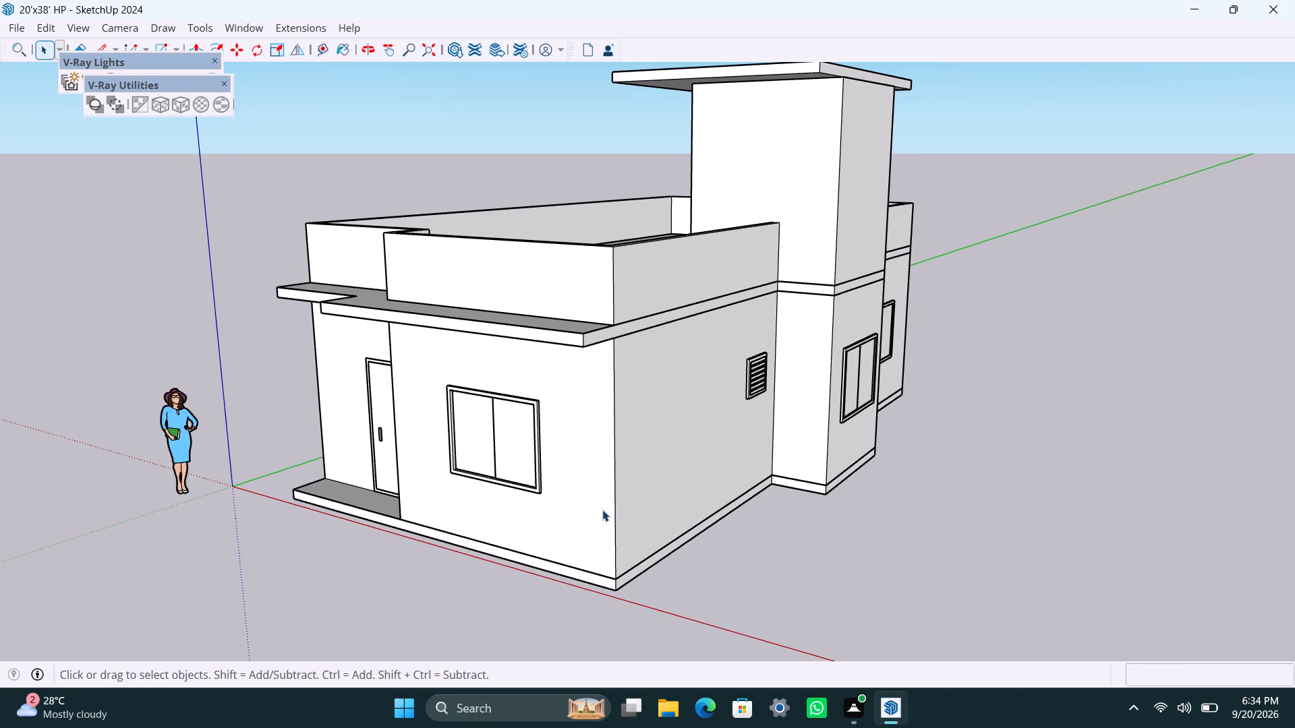
scroll(602, 509, "down", 2)
scroll(602, 509, "up", 6)
middle_click_drag(744, 532, 706, 537)
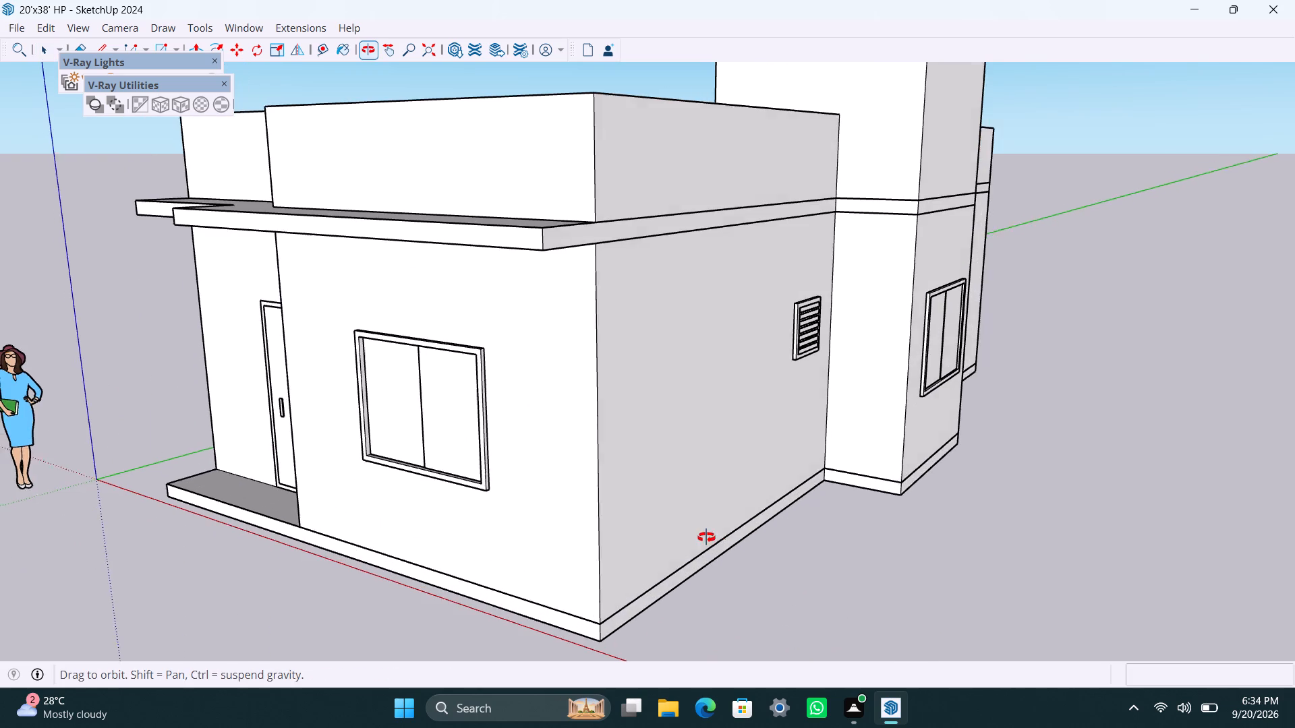
middle_click_drag(706, 537, 706, 538)
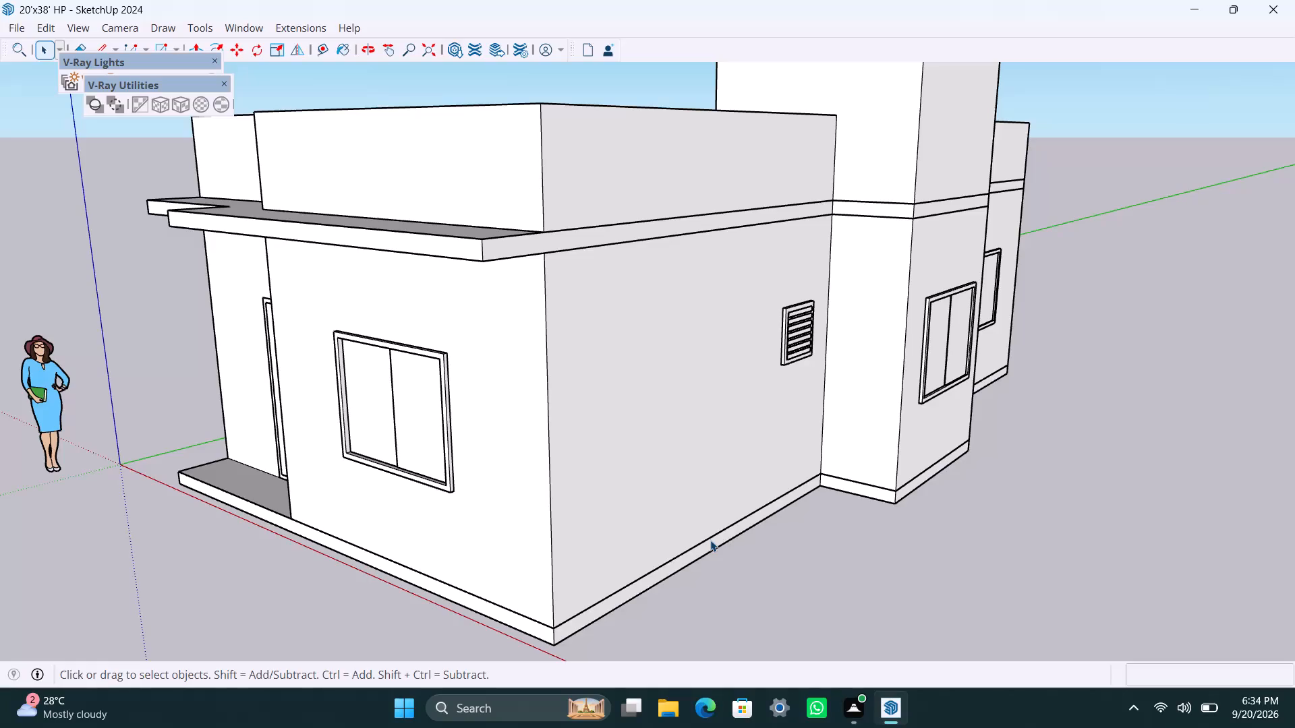
scroll(710, 540, "down", 3)
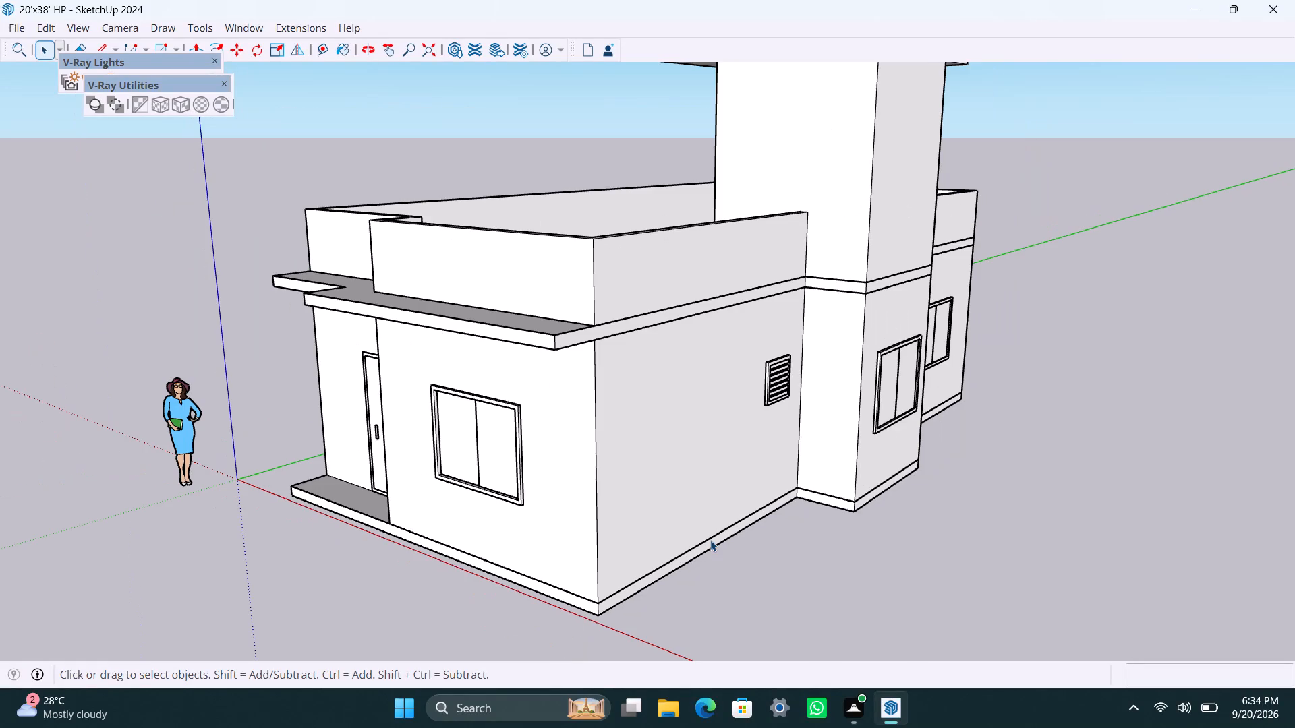
scroll(710, 540, "down", 5)
scroll(707, 540, "up", 3)
Examine the front elevation at near and far distances, including the recessed door, window, stepped ledge and rooftop tower.
middle_click_drag(602, 539, 811, 533)
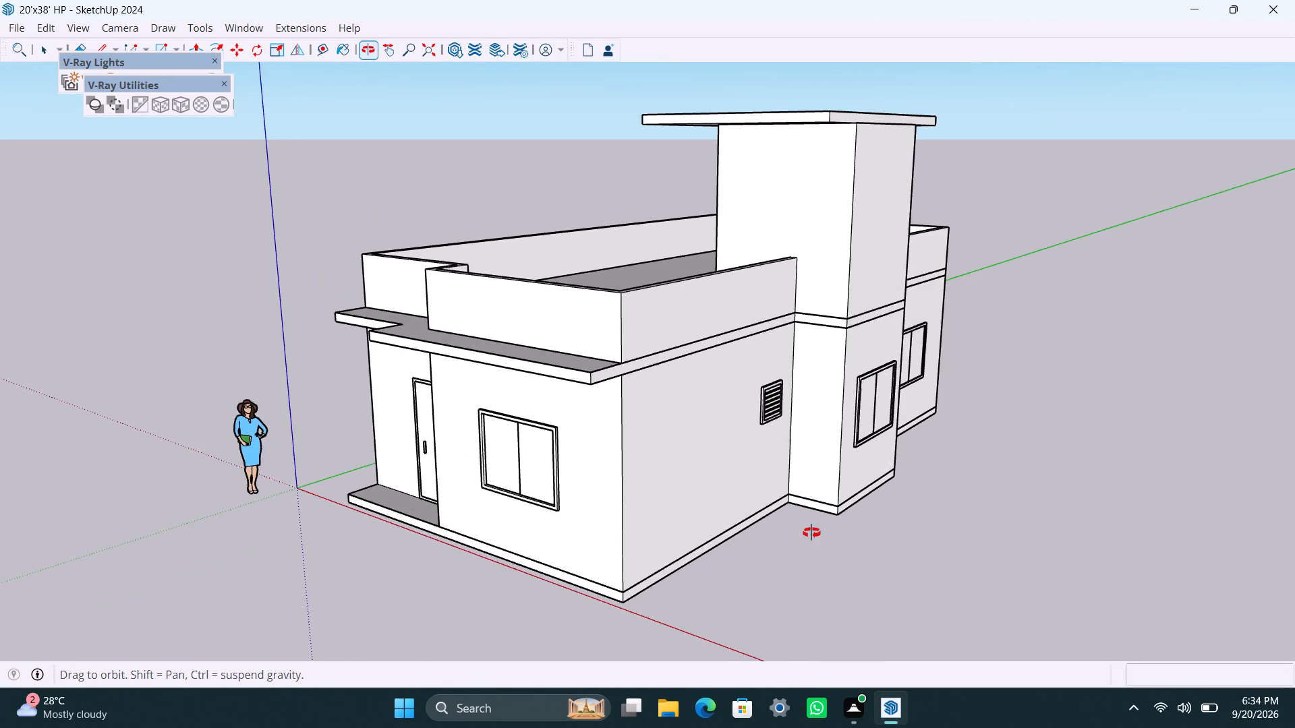
middle_click_drag(811, 533, 952, 514)
scroll(848, 533, "up", 1)
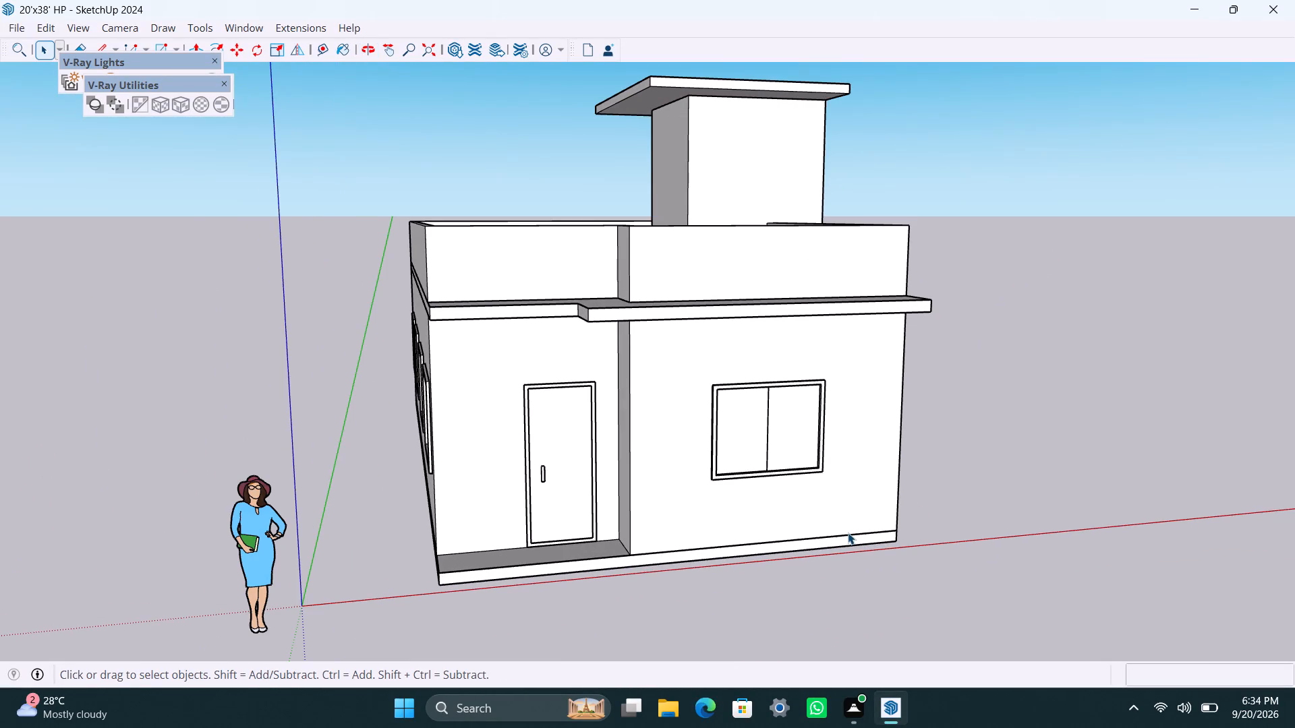
scroll(846, 532, "down", 3)
scroll(846, 532, "up", 1)
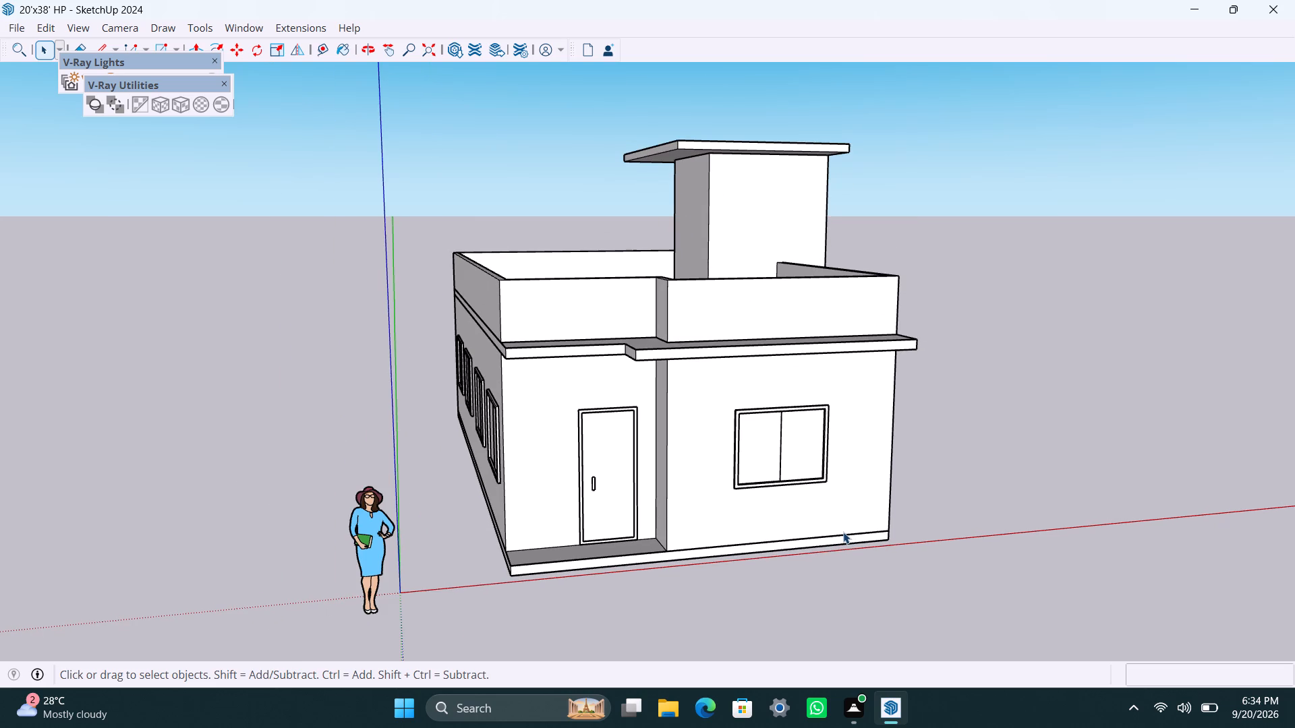
scroll(843, 532, "down", 1)
scroll(843, 532, "up", 3)
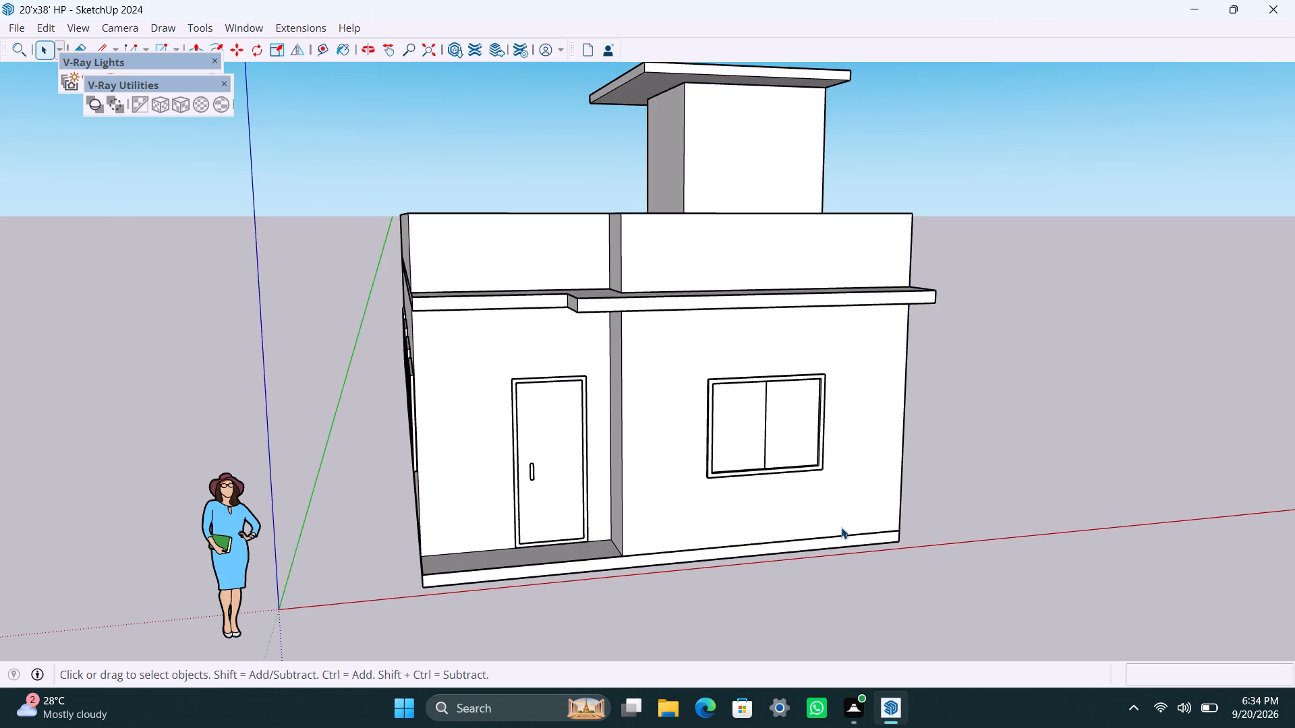
scroll(841, 527, "down", 4)
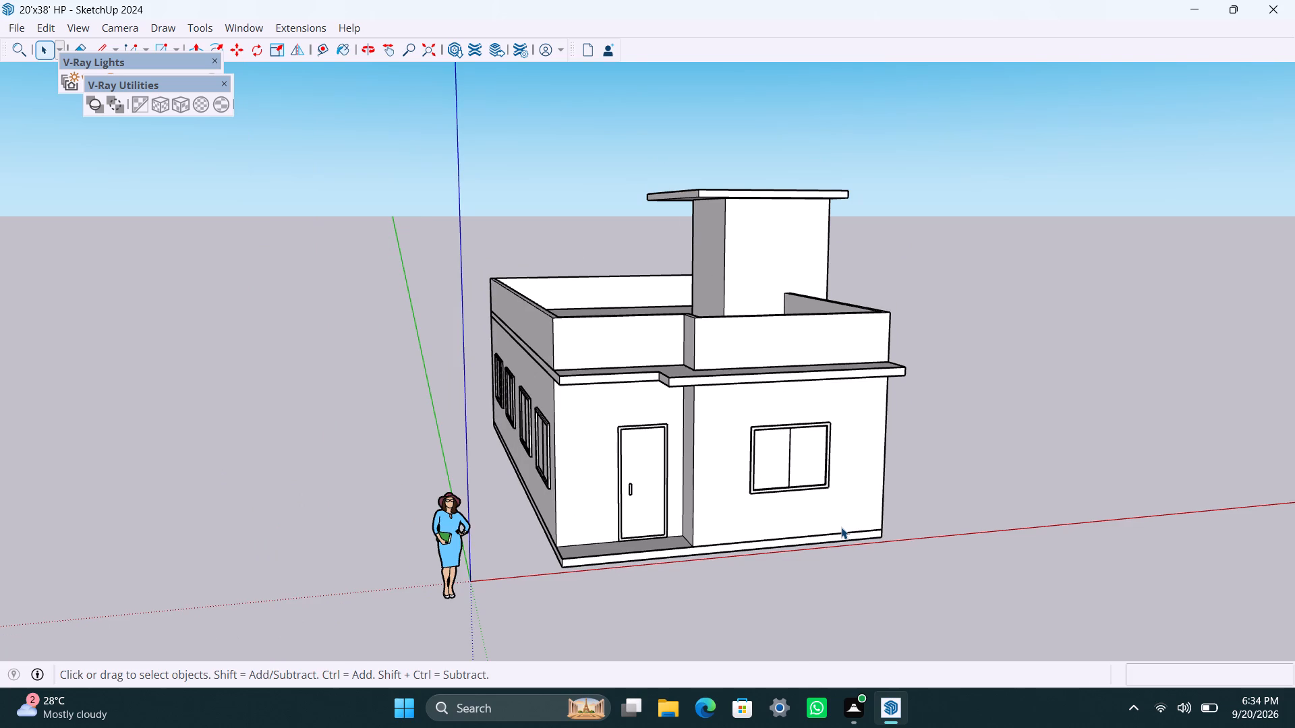
scroll(840, 526, "down", 2)
scroll(840, 526, "up", 1)
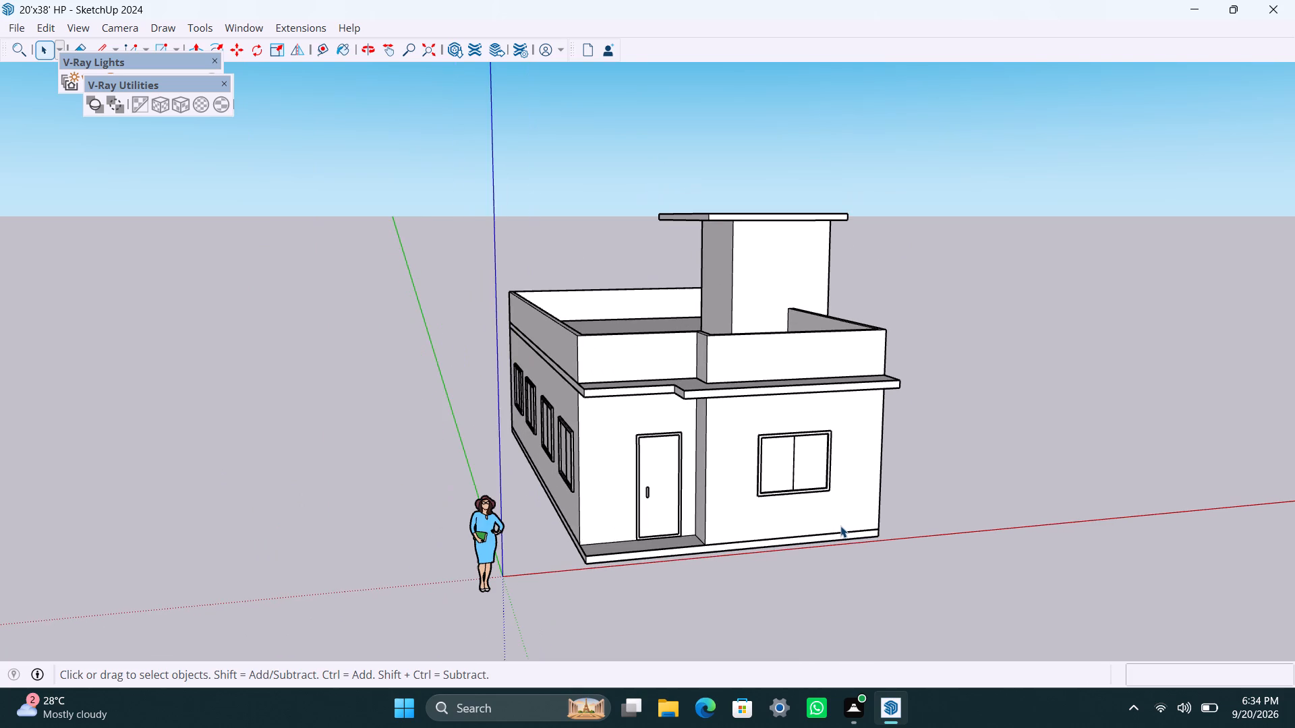
scroll(840, 526, "down", 2)
scroll(840, 526, "up", 3)
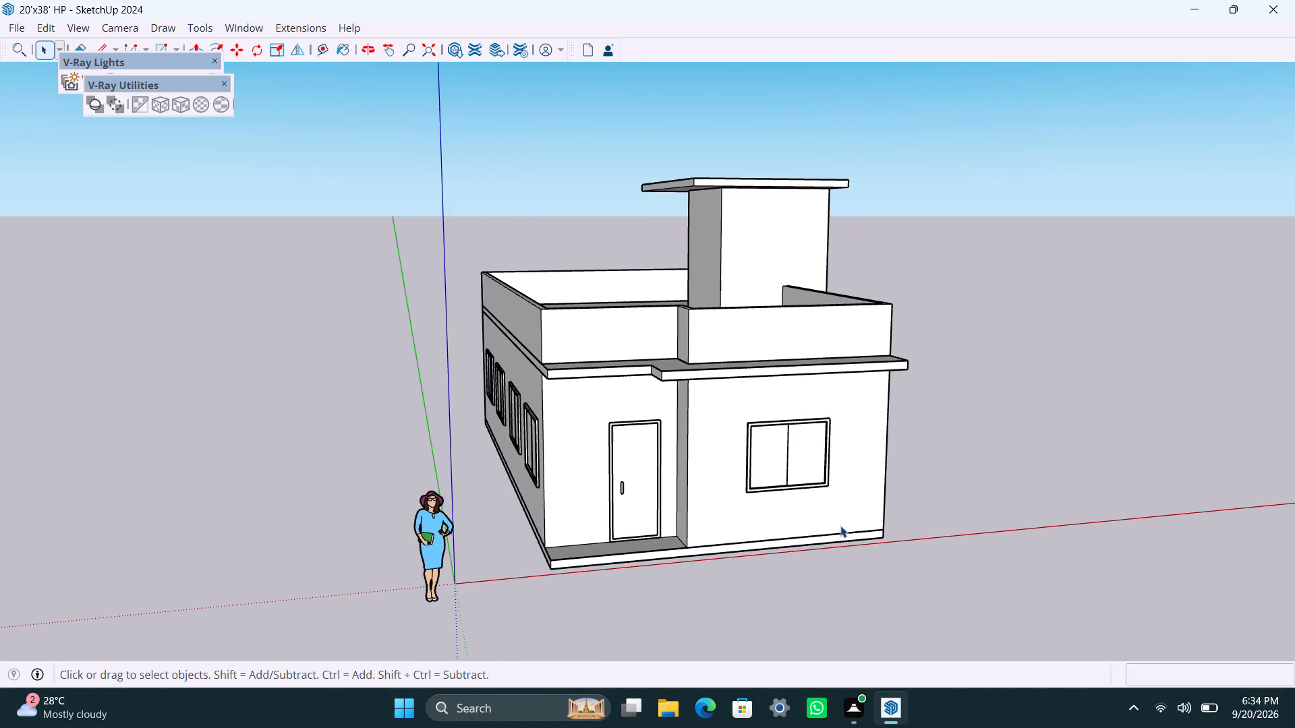
scroll(840, 526, "down", 2)
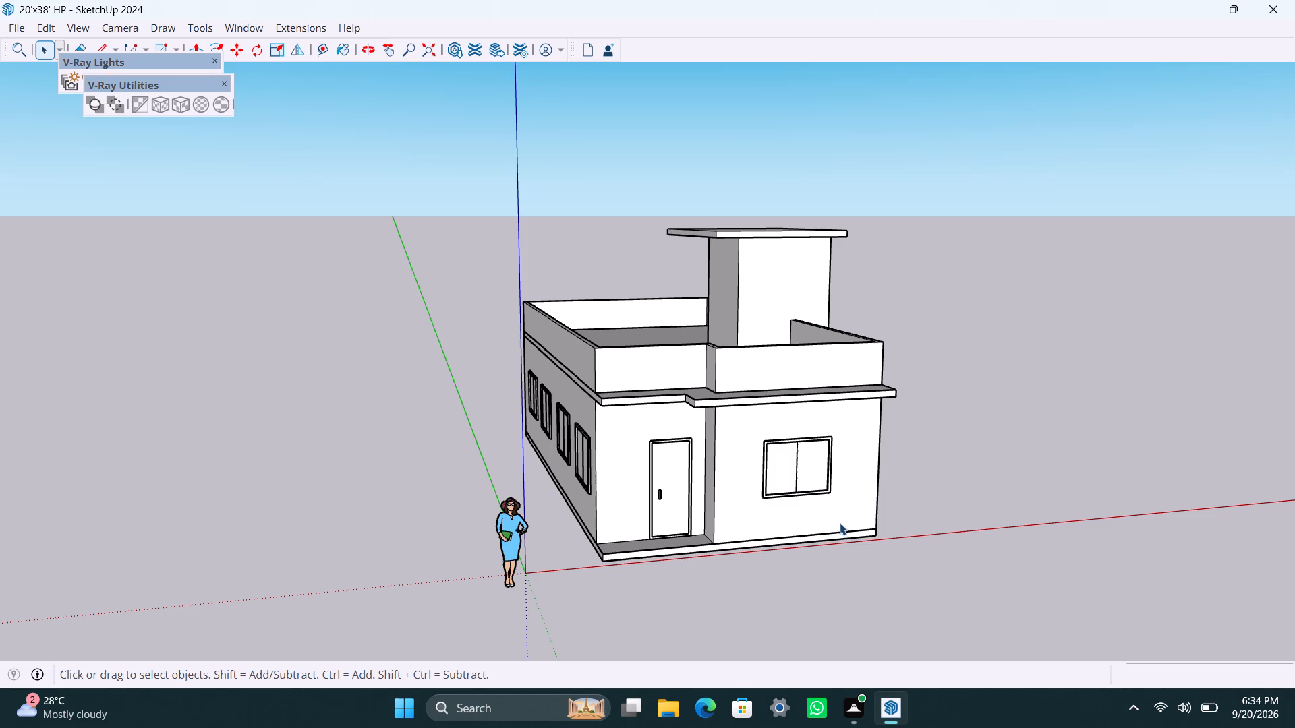
scroll(840, 523, "down", 4)
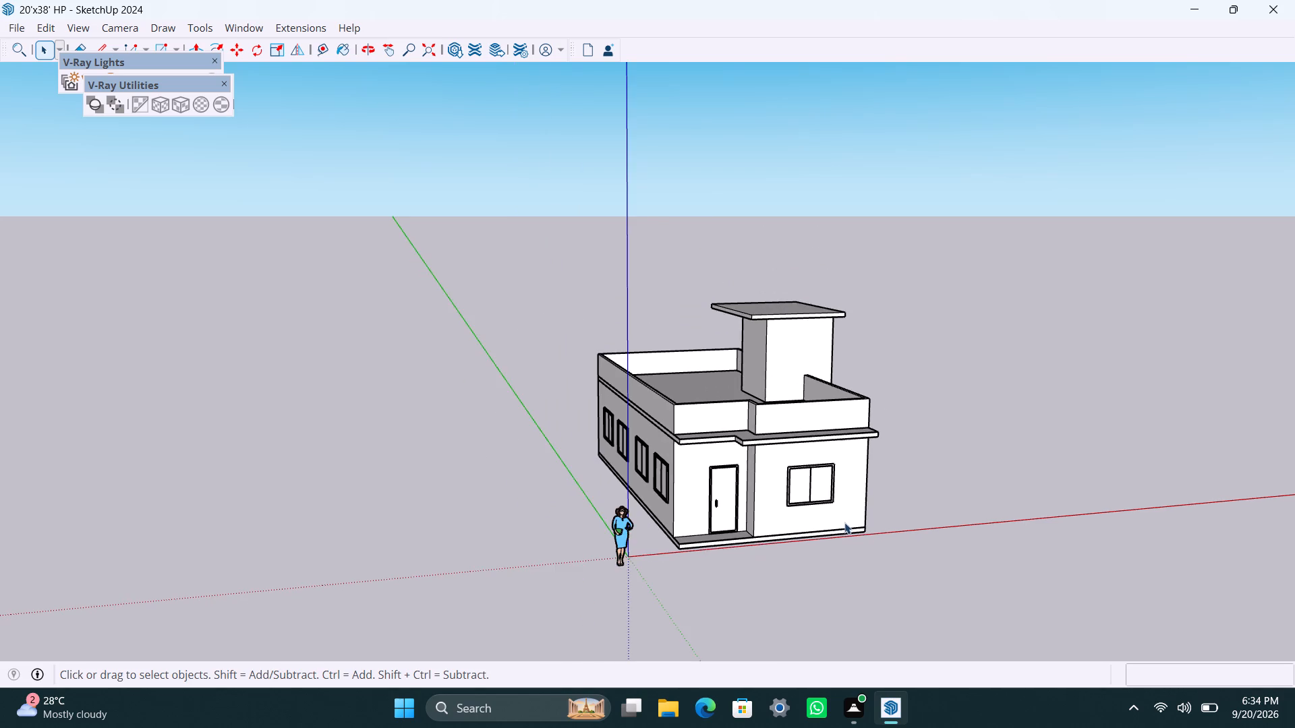
scroll(844, 522, "down", 2)
Examine the window-side front corner near eye level, including the rooftop tower with its overhanging slab and the side bay.
middle_click_drag(912, 521, 685, 502)
scroll(701, 508, "up", 3)
middle_click_drag(720, 520, 646, 502)
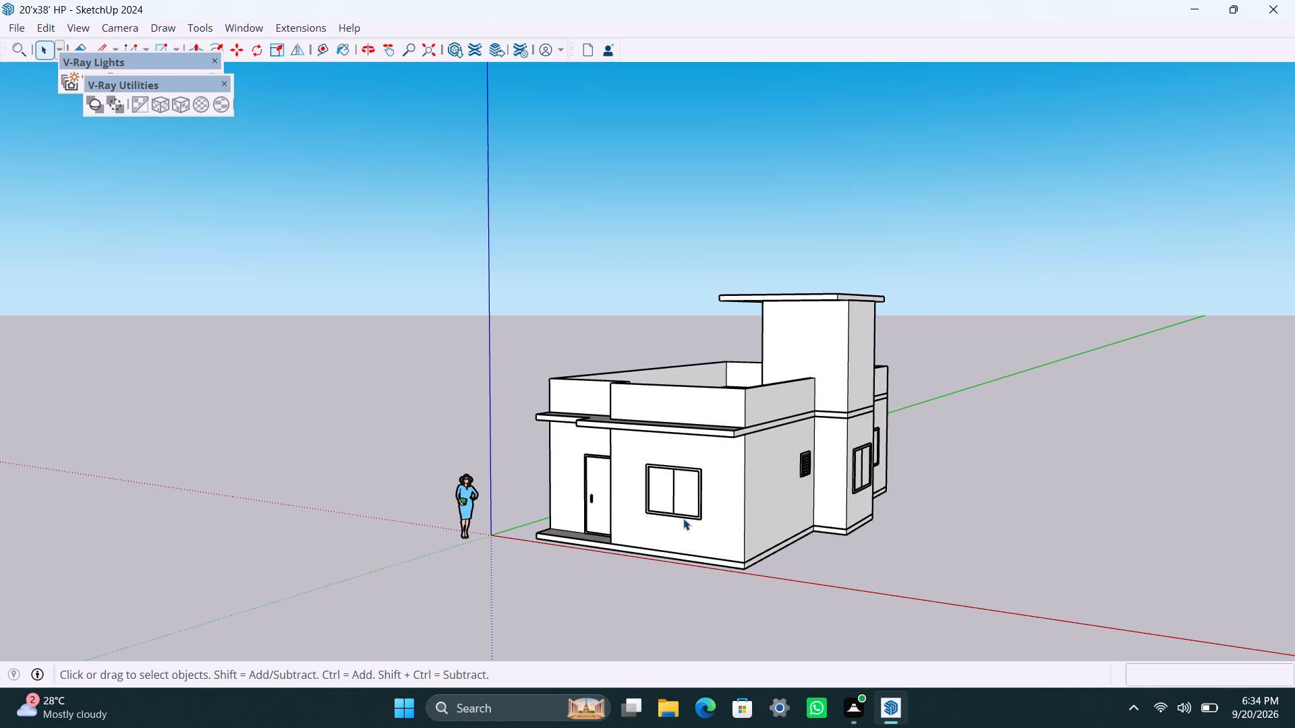
scroll(683, 518, "down", 3)
scroll(683, 518, "up", 8)
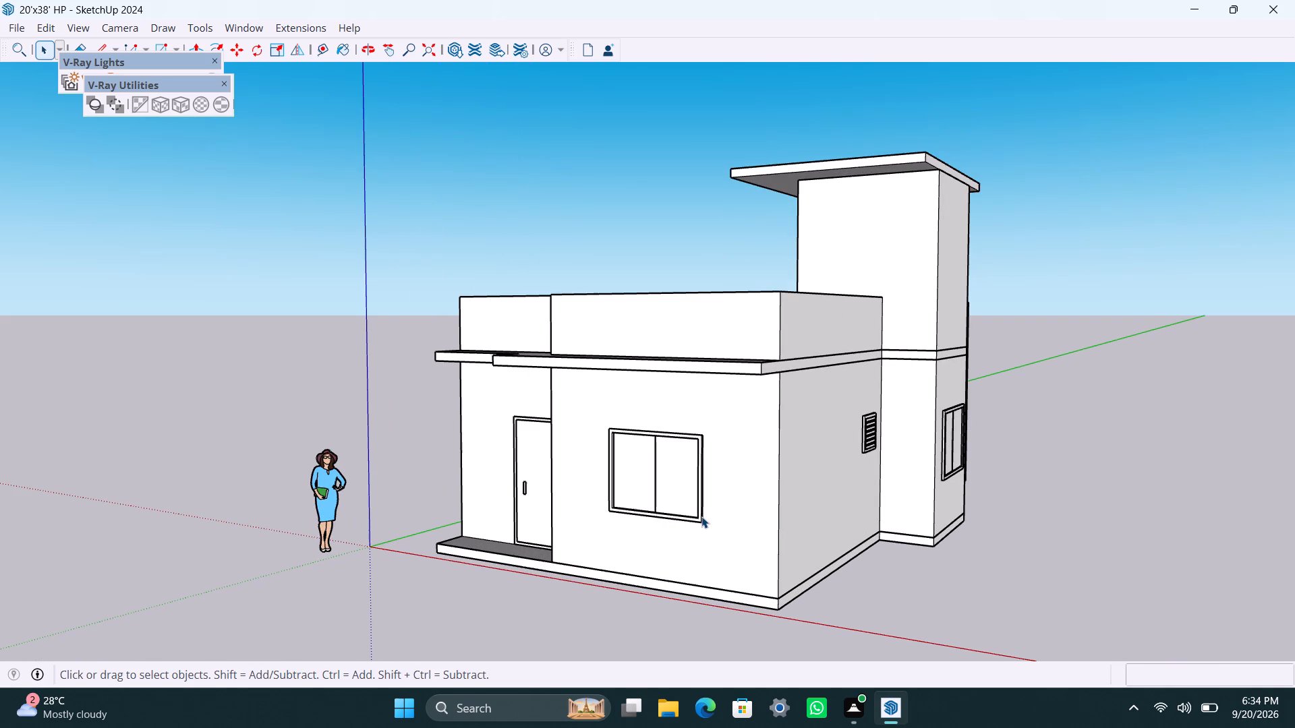
scroll(701, 516, "up", 2)
scroll(701, 516, "down", 2)
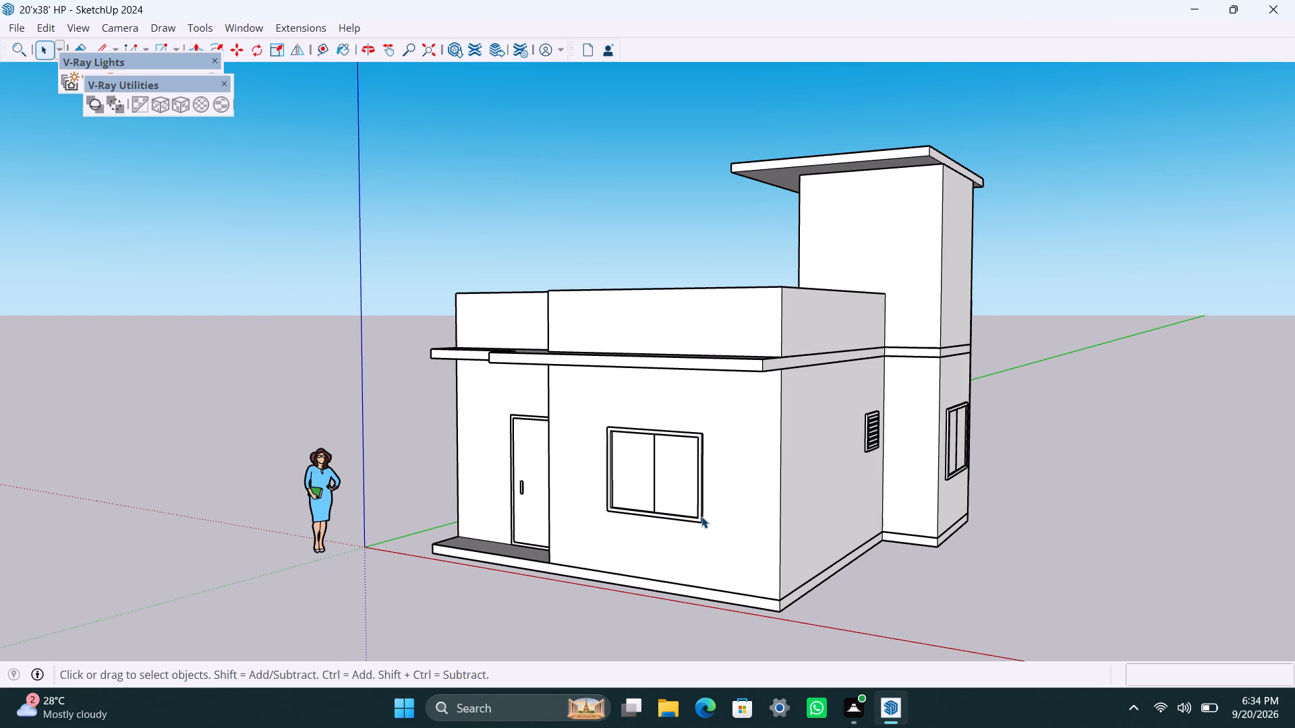
scroll(701, 516, "down", 2)
scroll(701, 516, "up", 1)
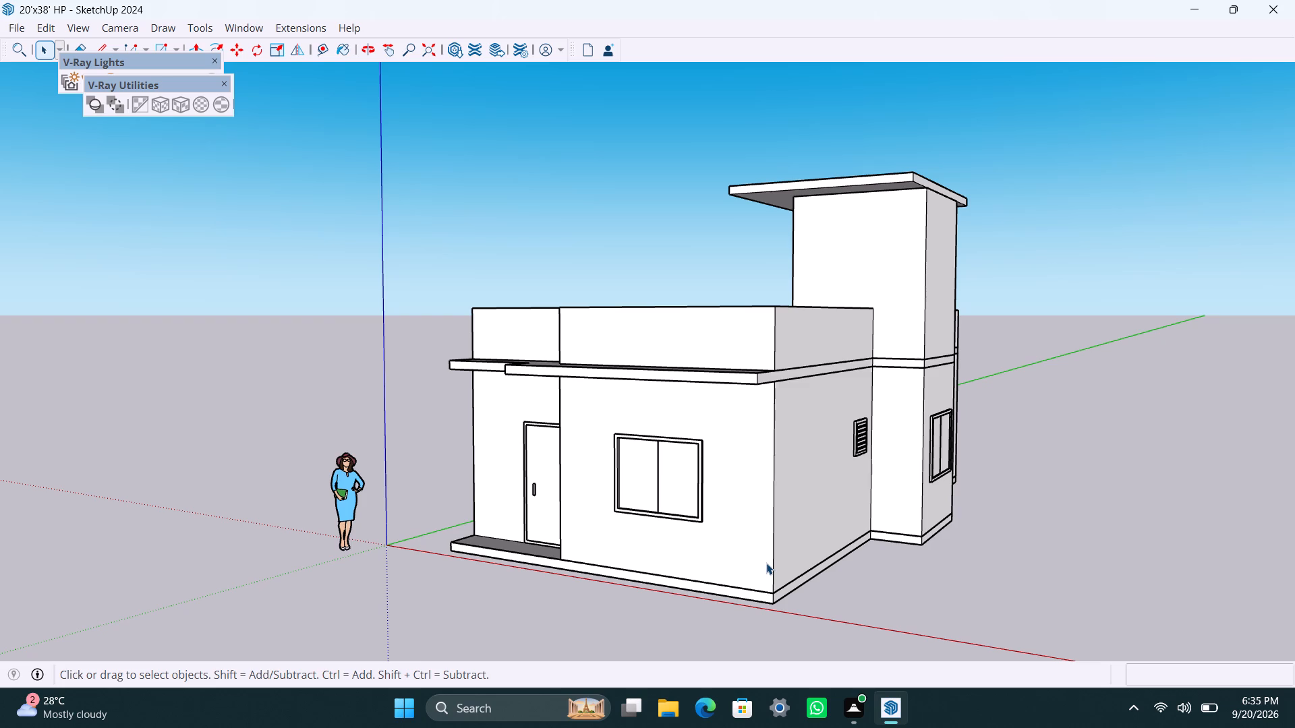
scroll(764, 562, "down", 3)
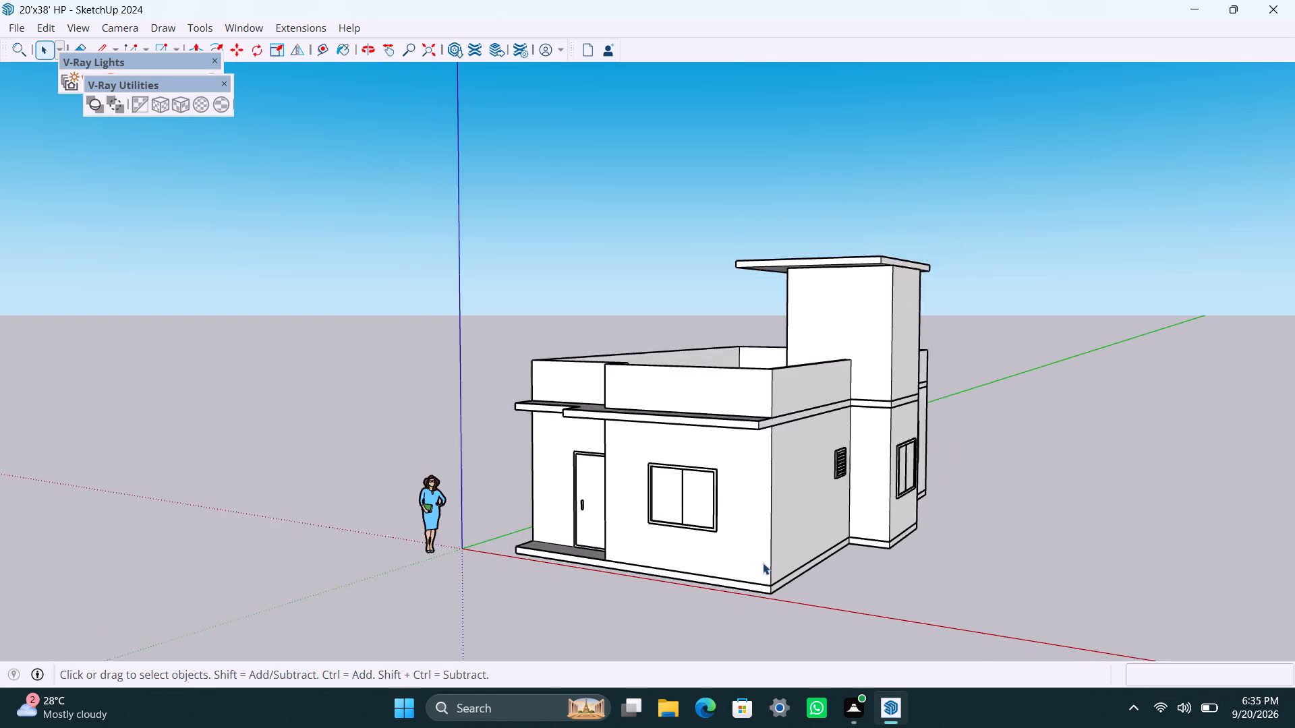
scroll(764, 563, "up", 6)
scroll(771, 563, "down", 2)
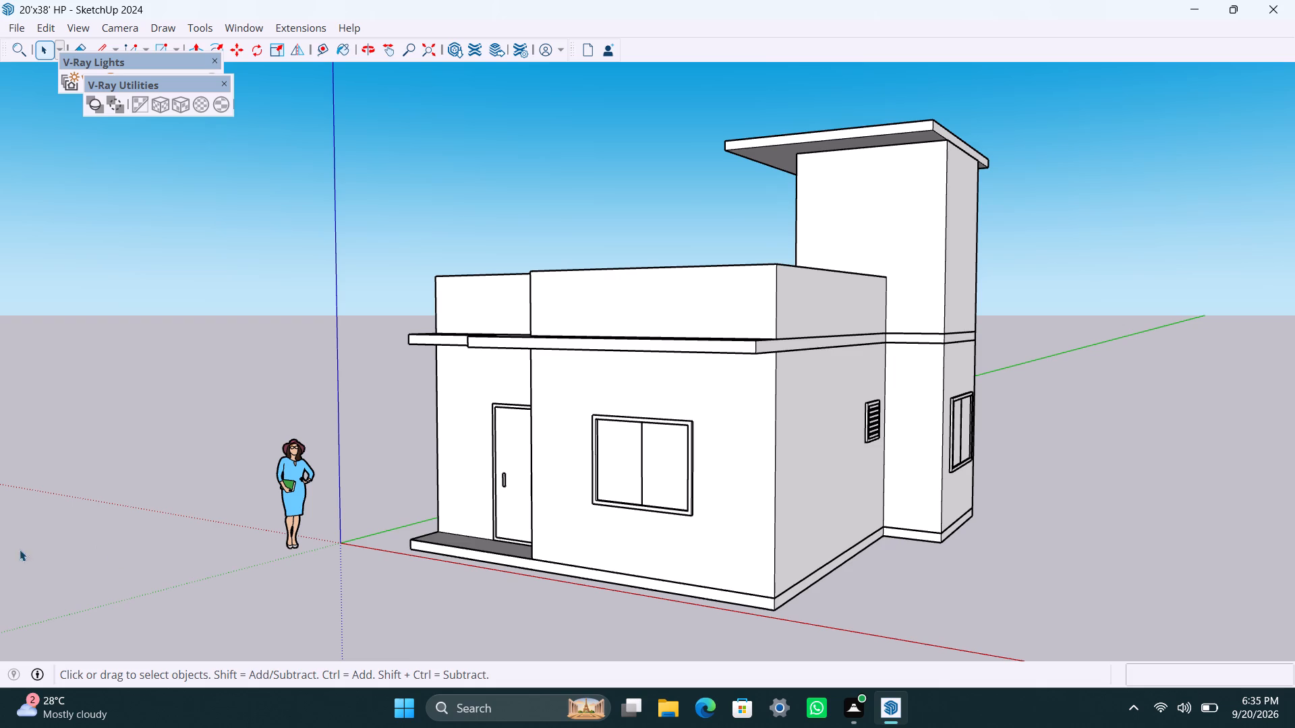
Examine the entrance corner up close at low eye level, including the front step, door, ledge underside and four-window side wall.
scroll(420, 394, "down", 4)
middle_click_drag(445, 528, 892, 533)
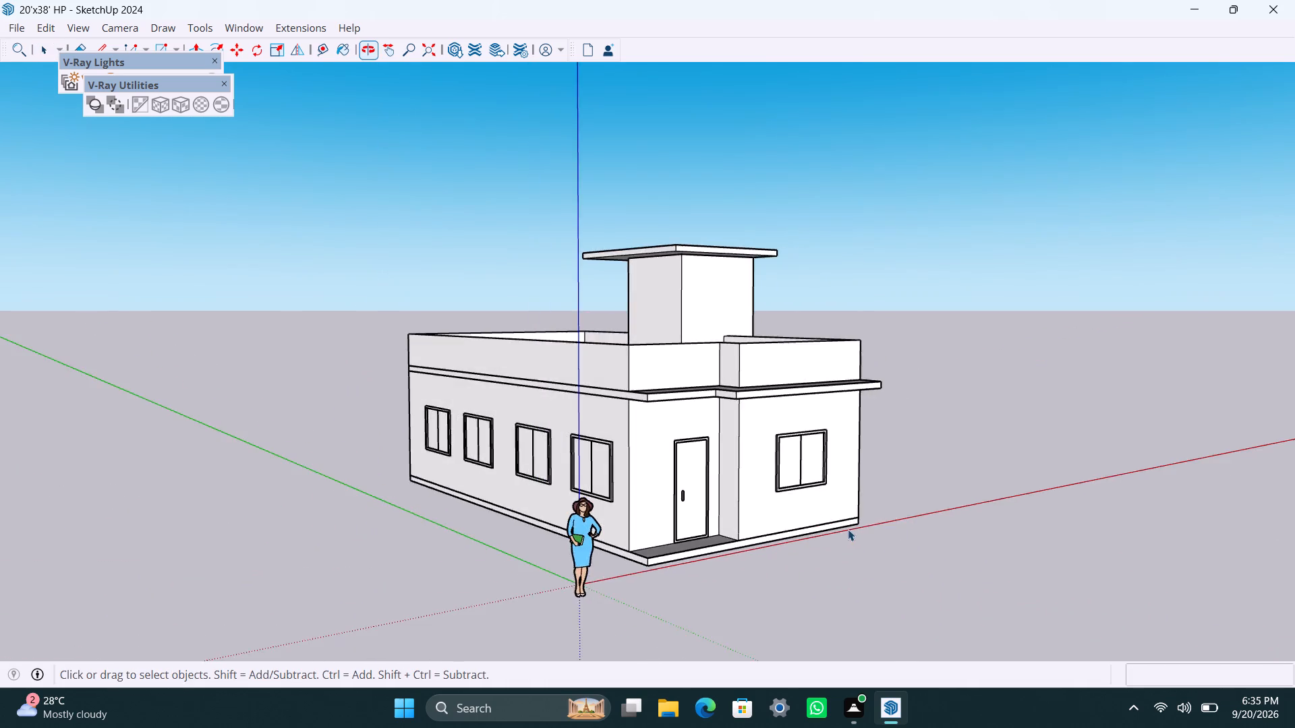
scroll(752, 508, "up", 9)
middle_click_drag(570, 569, 585, 551)
scroll(583, 551, "up", 2)
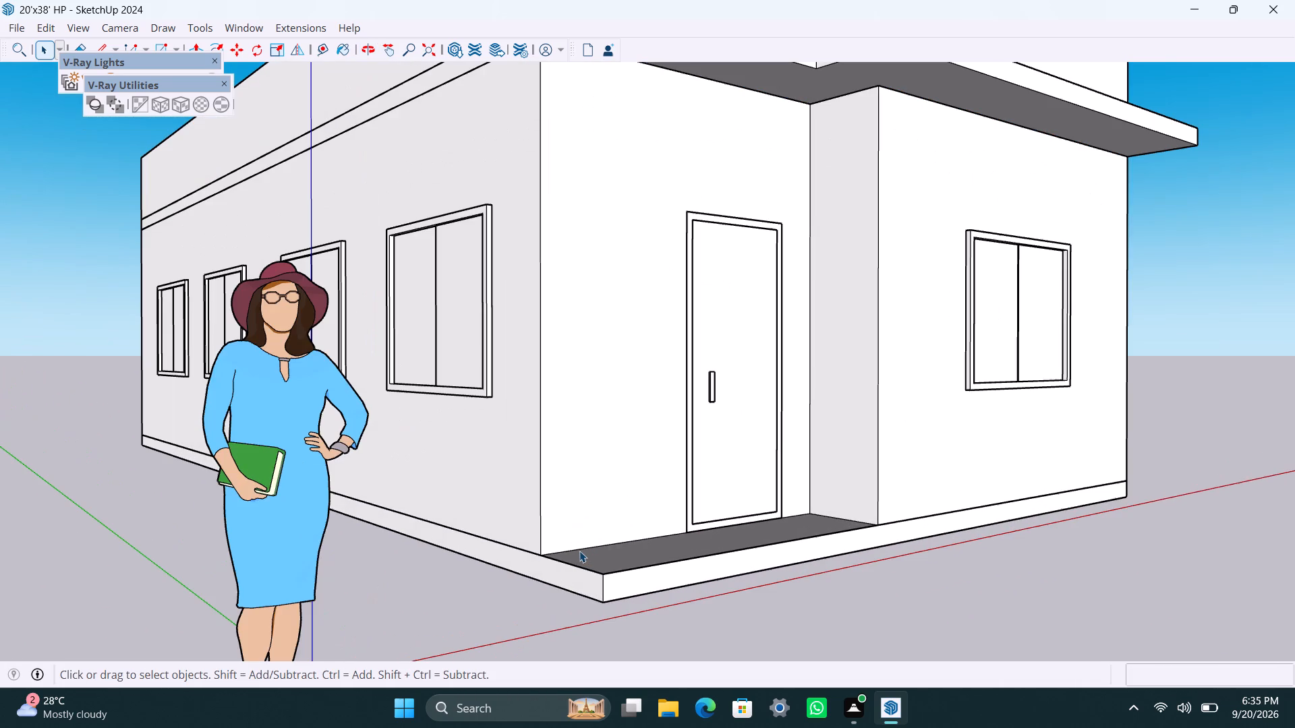
scroll(570, 550, "up", 1)
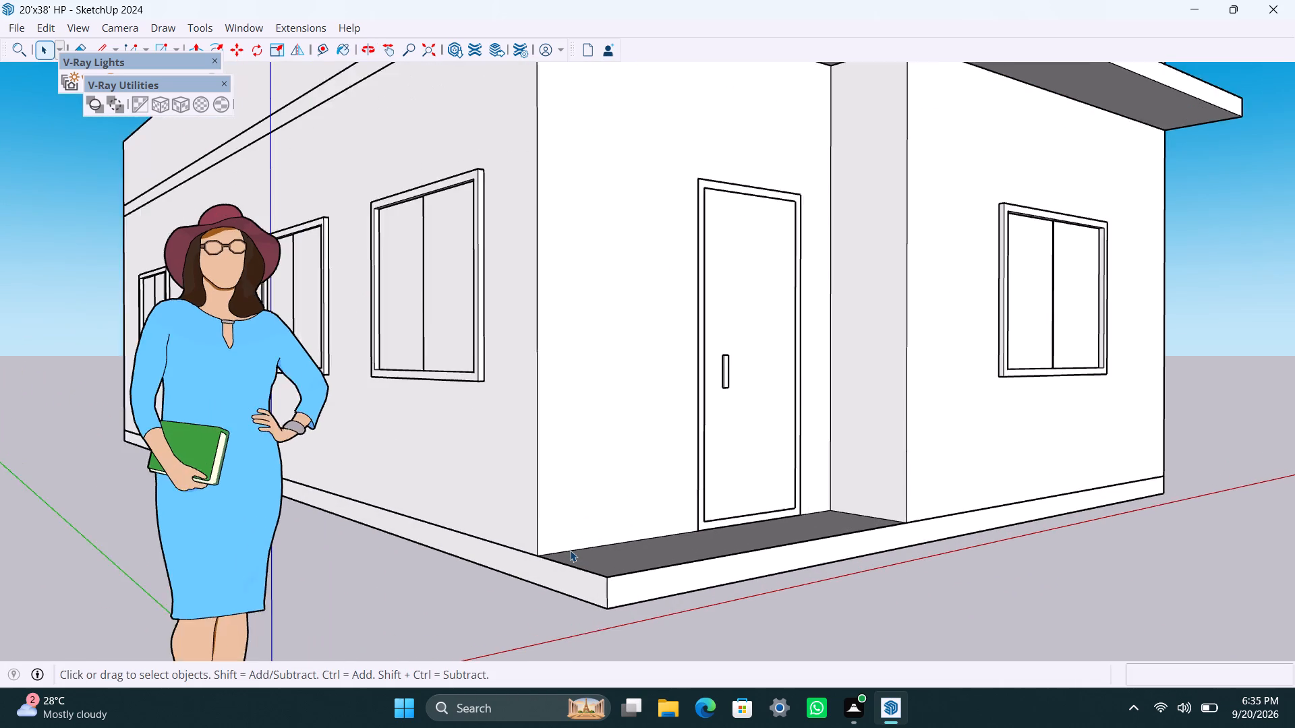
scroll(570, 550, "up", 1)
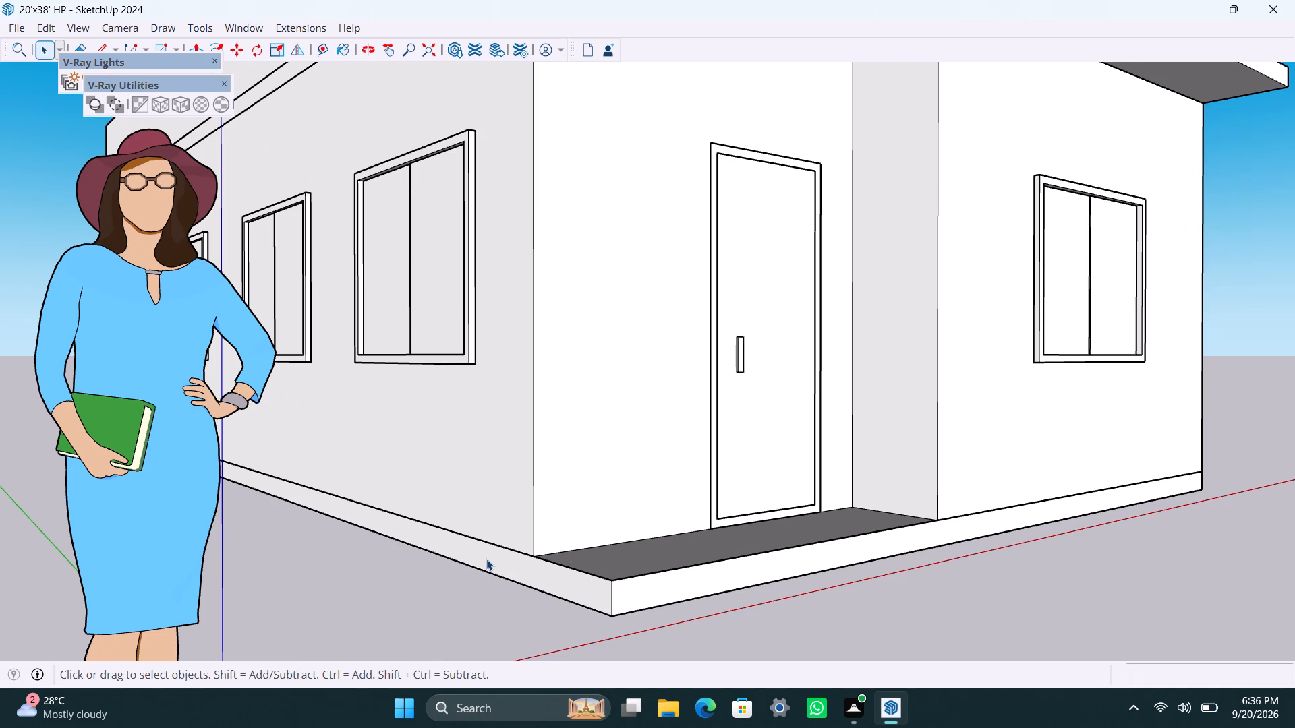
scroll(336, 518, "down", 3)
scroll(336, 518, "up", 3)
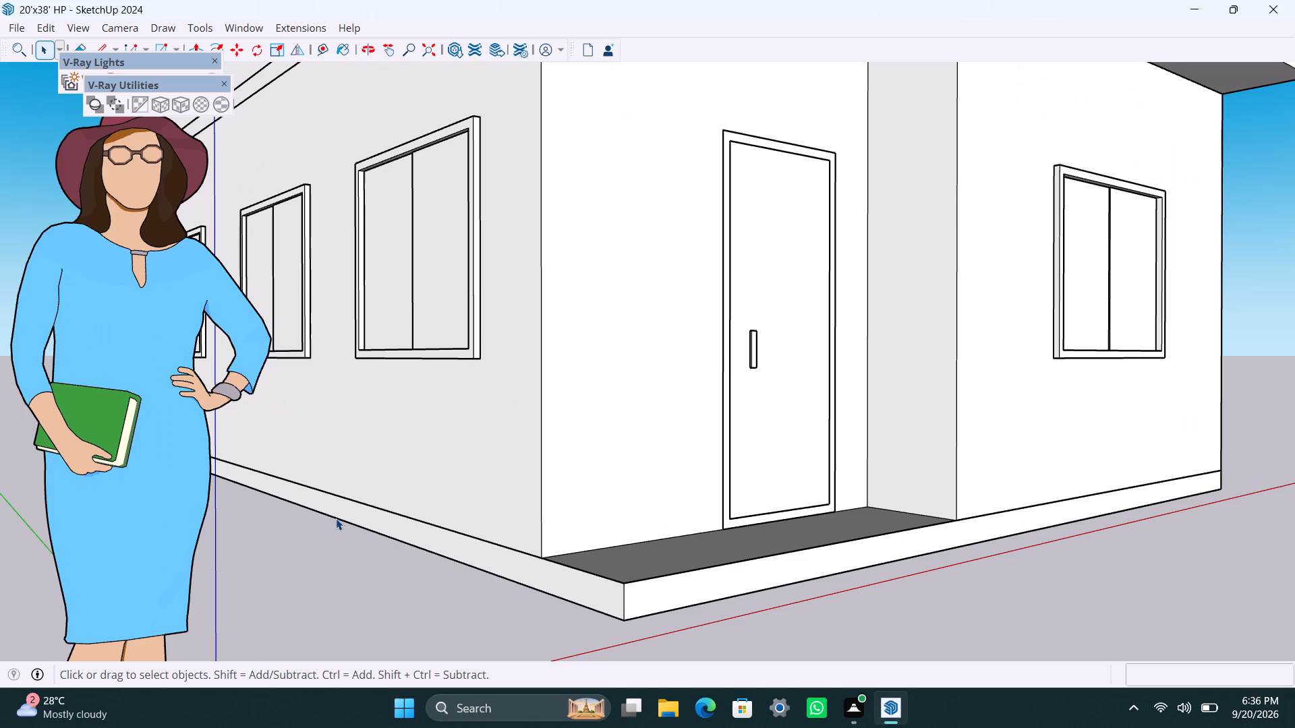
scroll(336, 518, "up", 2)
scroll(336, 518, "down", 5)
middle_click_drag(336, 522, 368, 547)
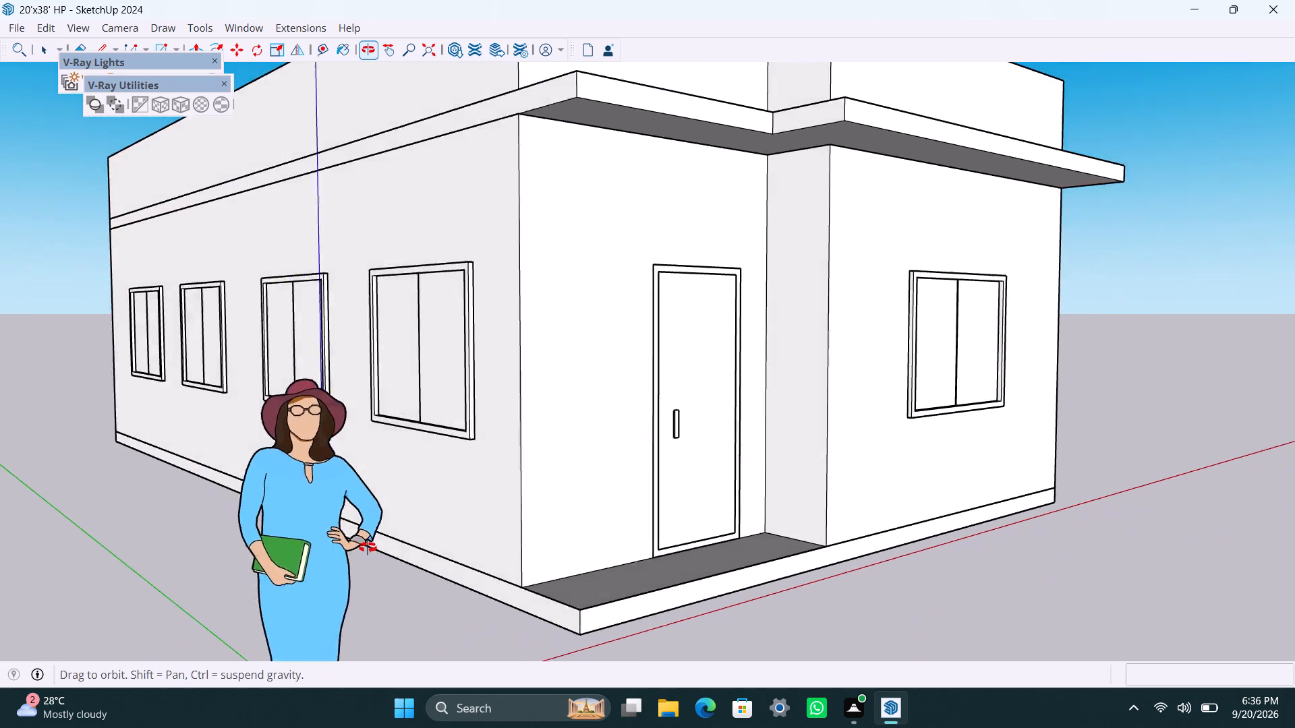
middle_click_drag(368, 547, 374, 551)
scroll(381, 518, "up", 2)
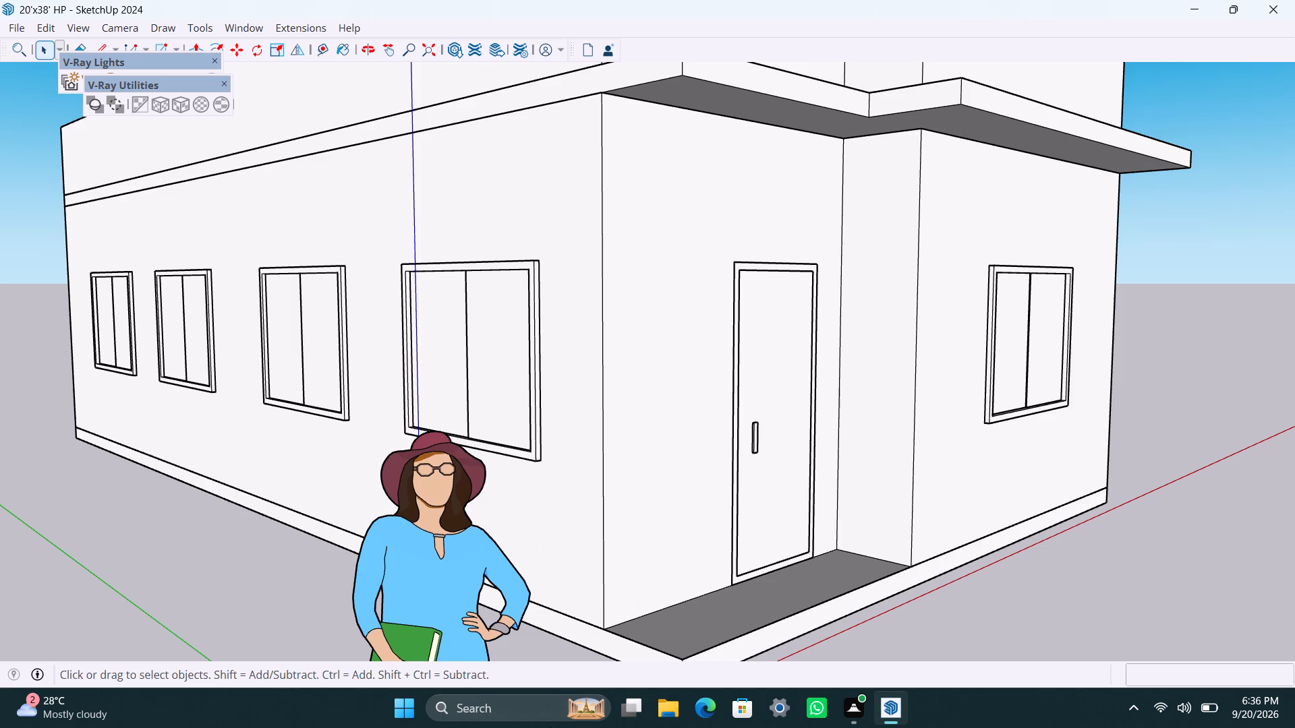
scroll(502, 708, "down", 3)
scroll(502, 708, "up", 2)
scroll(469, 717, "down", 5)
Examine the front elevation, including the recessed door, two-panel window, stepped ledge, parapet and rooftop tower.
scroll(606, 607, "down", 8)
middle_click_drag(923, 530, 754, 567)
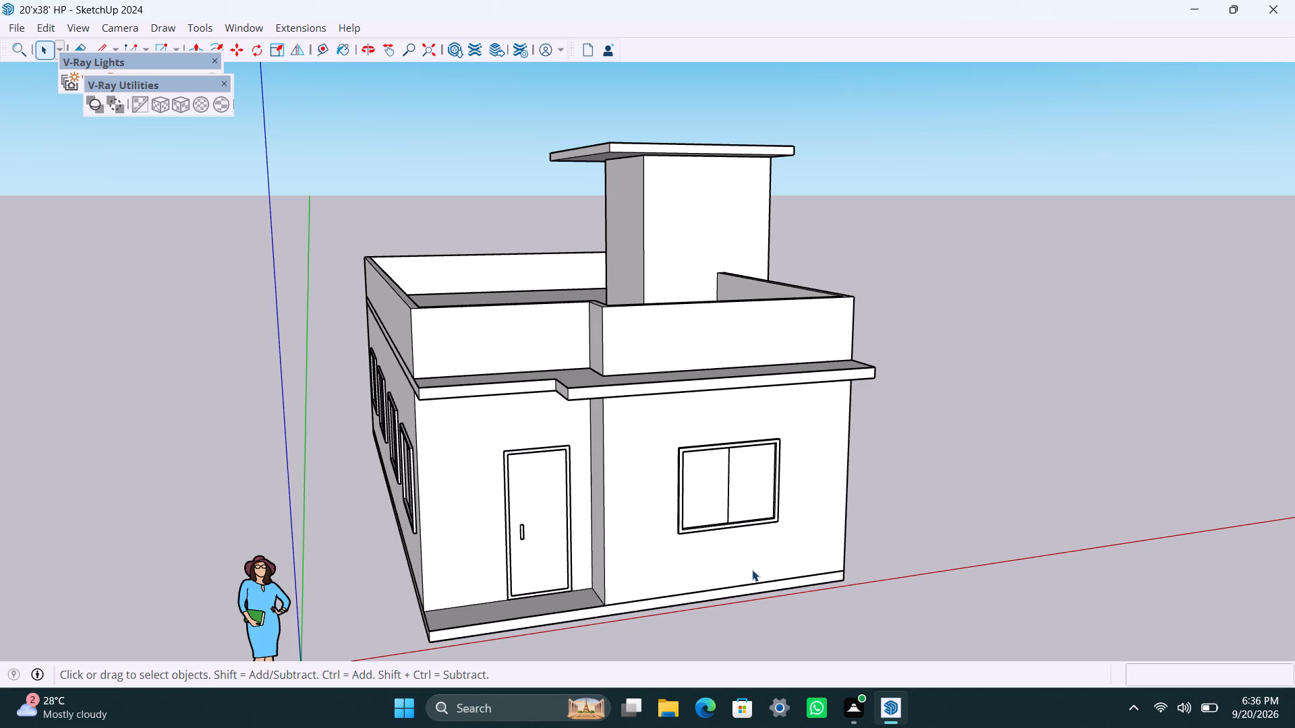
scroll(704, 655, "down", 1)
scroll(704, 655, "up", 1)
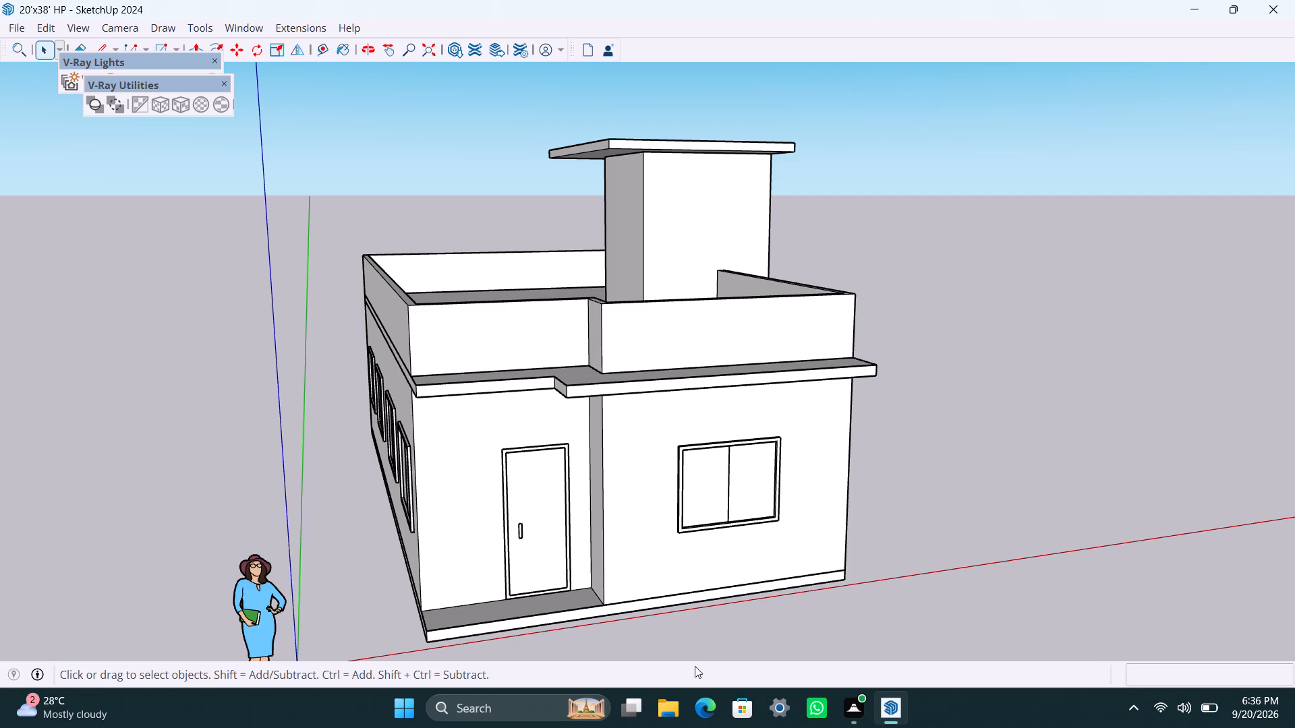
scroll(560, 415, "down", 4)
middle_click_drag(691, 439, 525, 468)
scroll(555, 473, "up", 1)
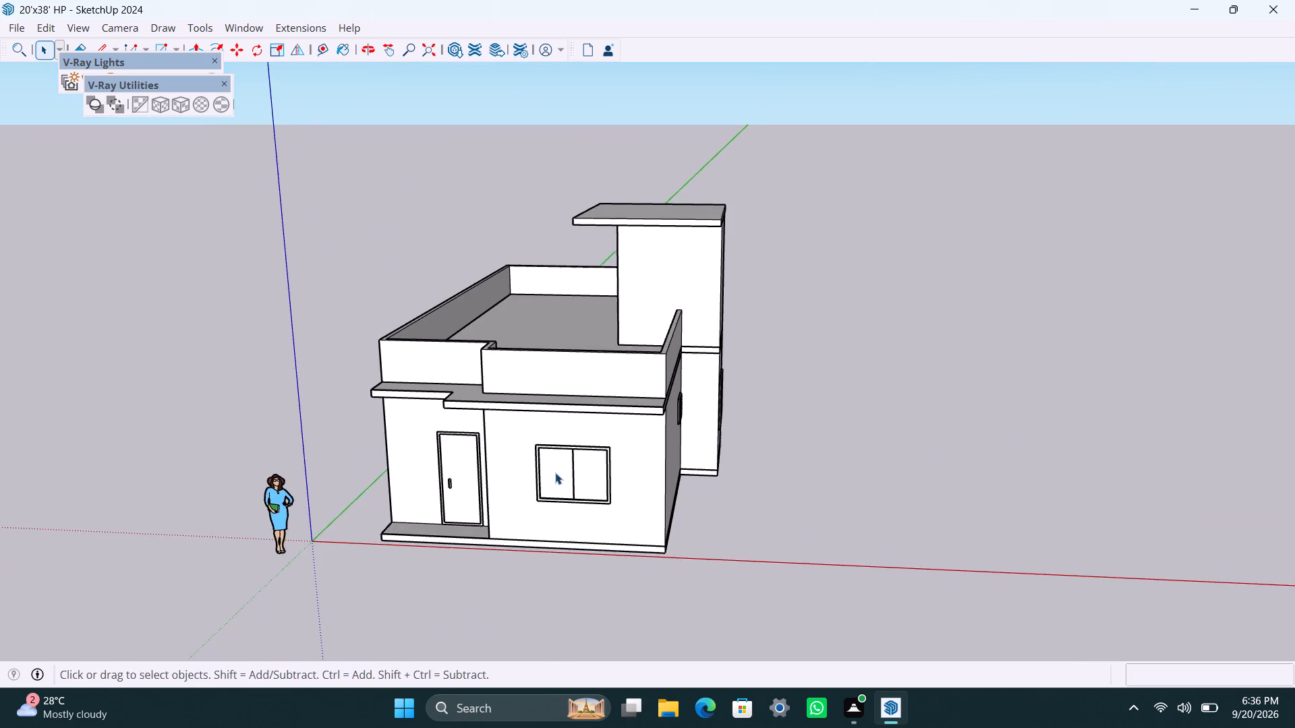
Examine the window-side front corner from slightly above, including the vent wall, projecting side bay and tower slab.
scroll(555, 473, "up", 1)
middle_click_drag(556, 476, 418, 485)
scroll(453, 486, "up", 2)
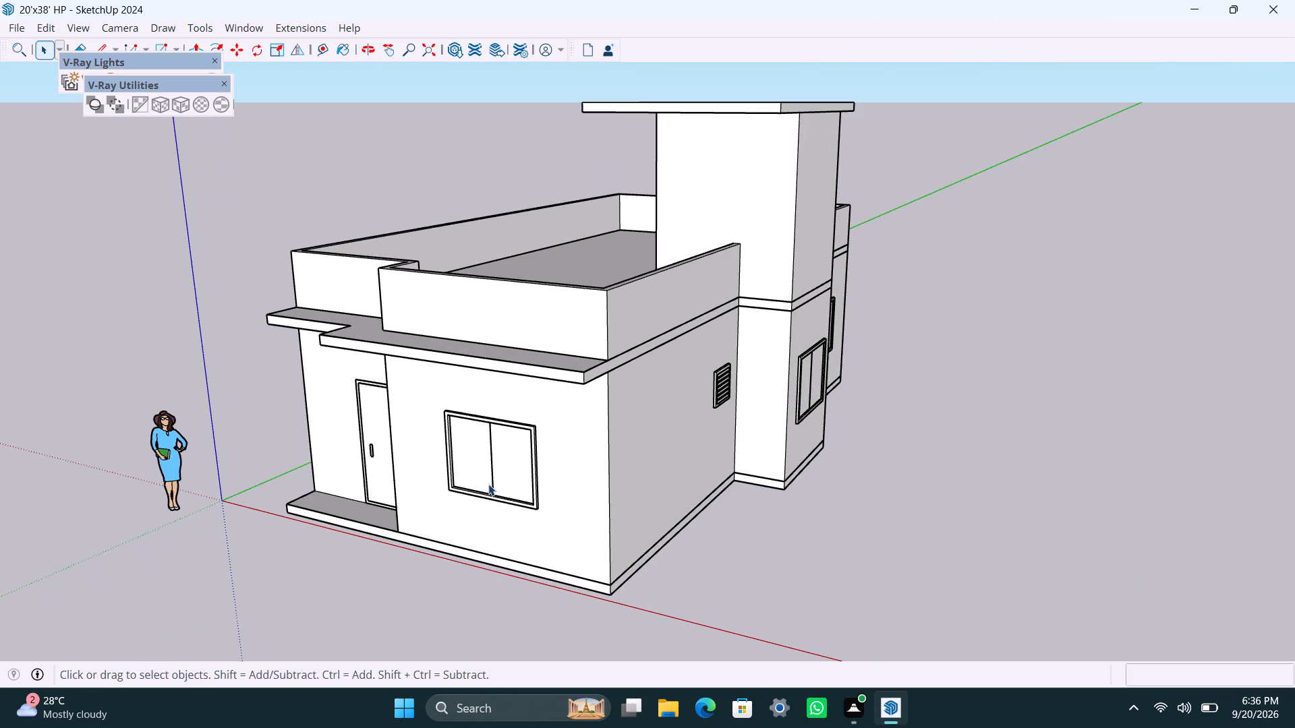
scroll(491, 482, "up", 1)
scroll(491, 482, "down", 2)
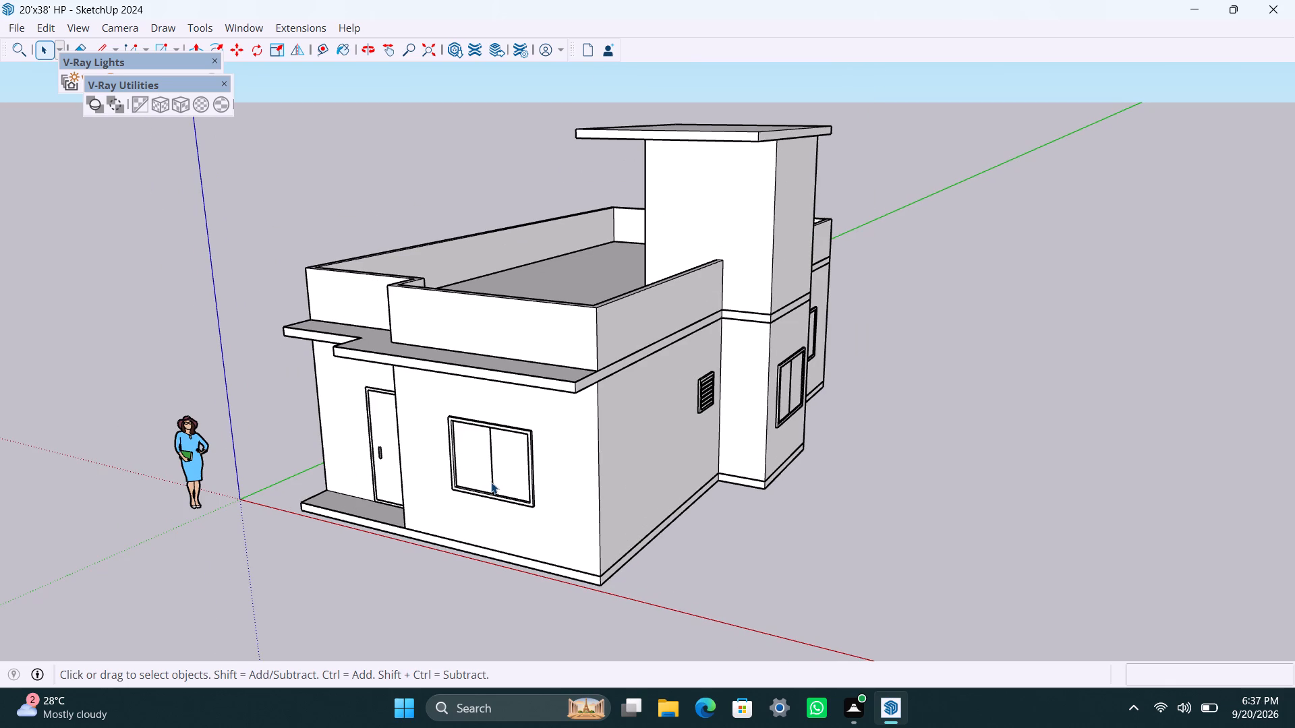
scroll(491, 481, "up", 3)
scroll(486, 488, "down", 2)
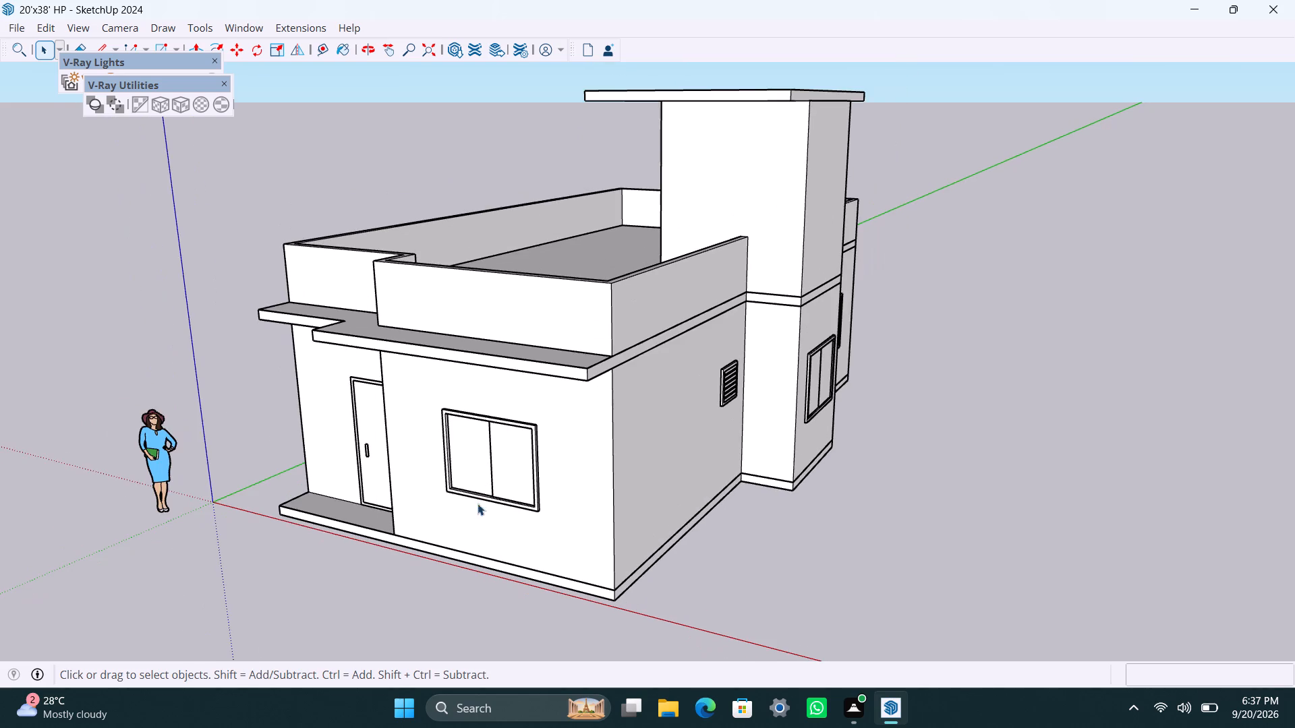
middle_click_drag(478, 506, 581, 510)
scroll(581, 510, "down", 2)
middle_click_drag(569, 516, 606, 517)
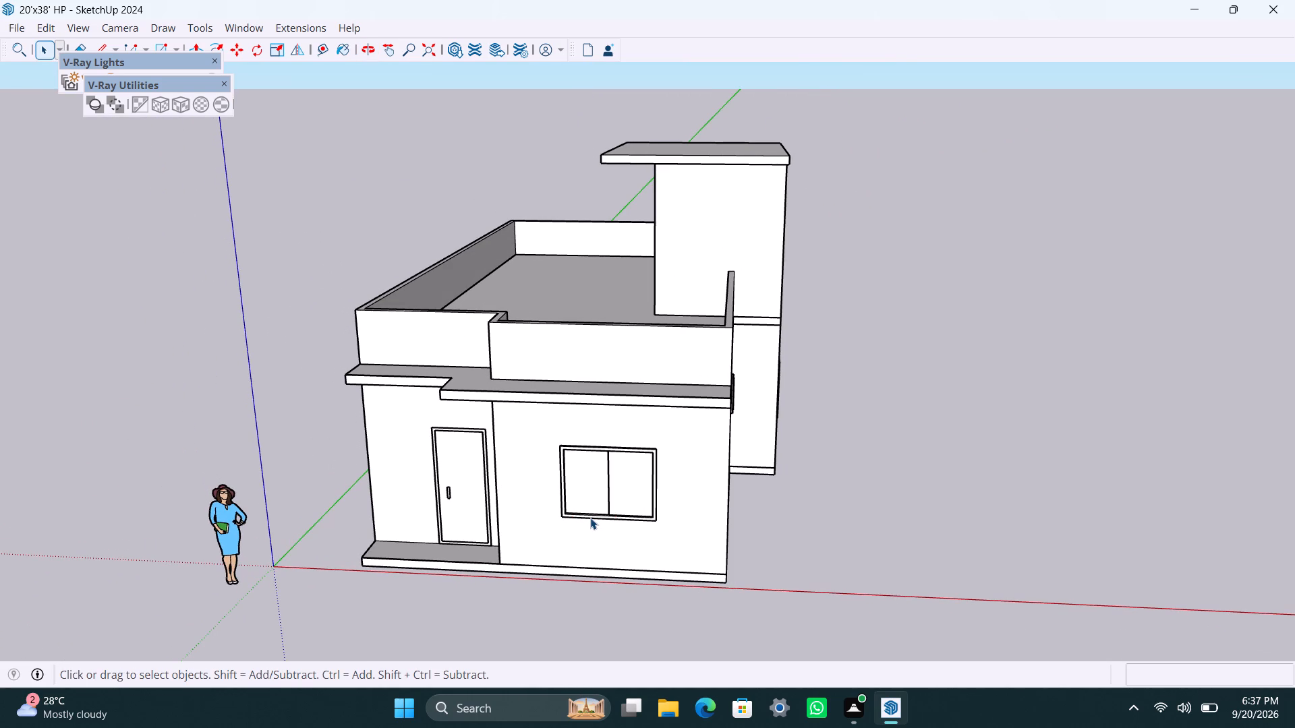
scroll(604, 505, "down", 4)
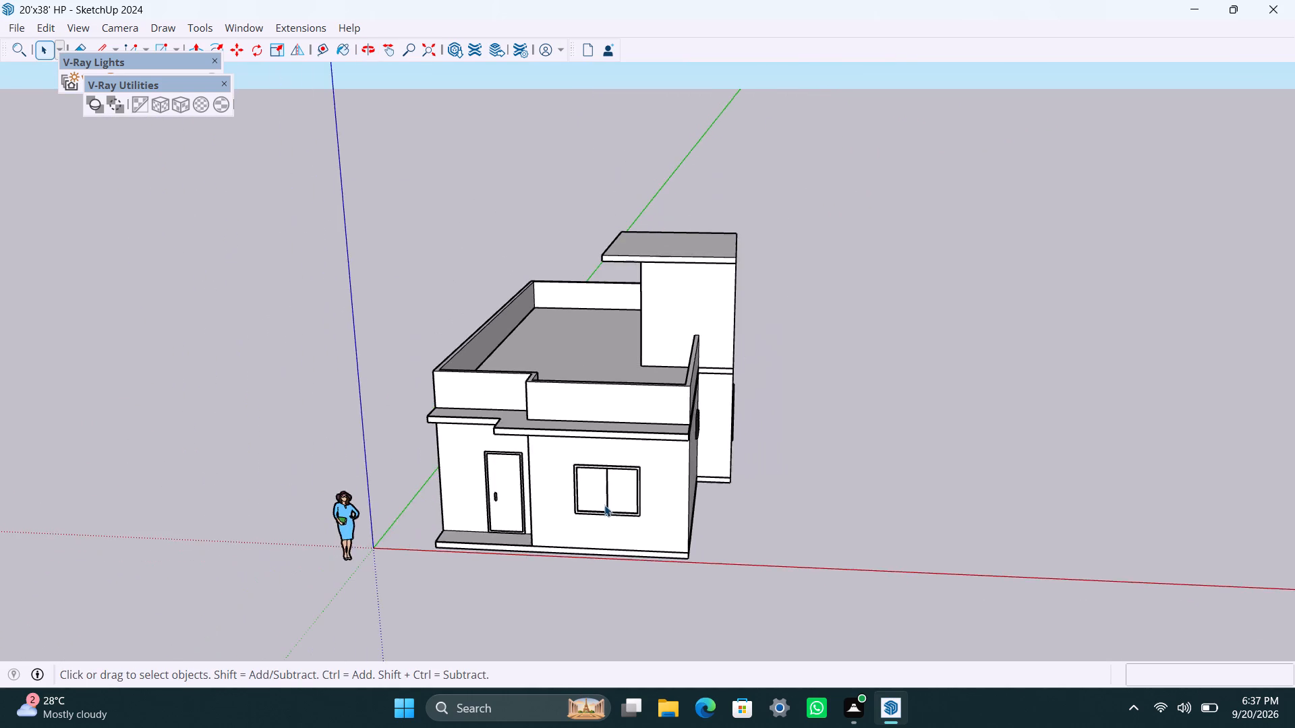
Examine the entrance corner near eye level, including the front step, door recess, stepped ledge and plinth.
scroll(603, 504, "up", 2)
middle_click_drag(546, 540, 838, 516)
scroll(814, 526, "up", 2)
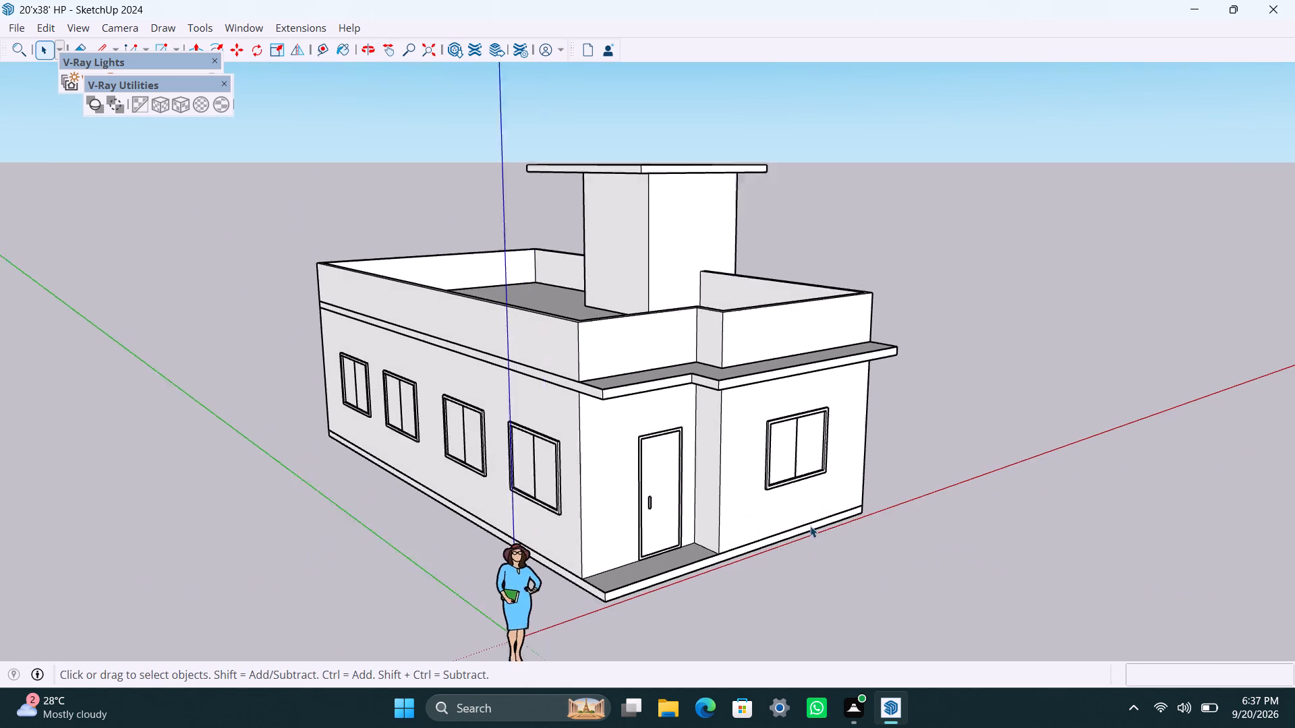
scroll(810, 526, "up", 3)
middle_click_drag(593, 567, 594, 530)
scroll(557, 546, "up", 1)
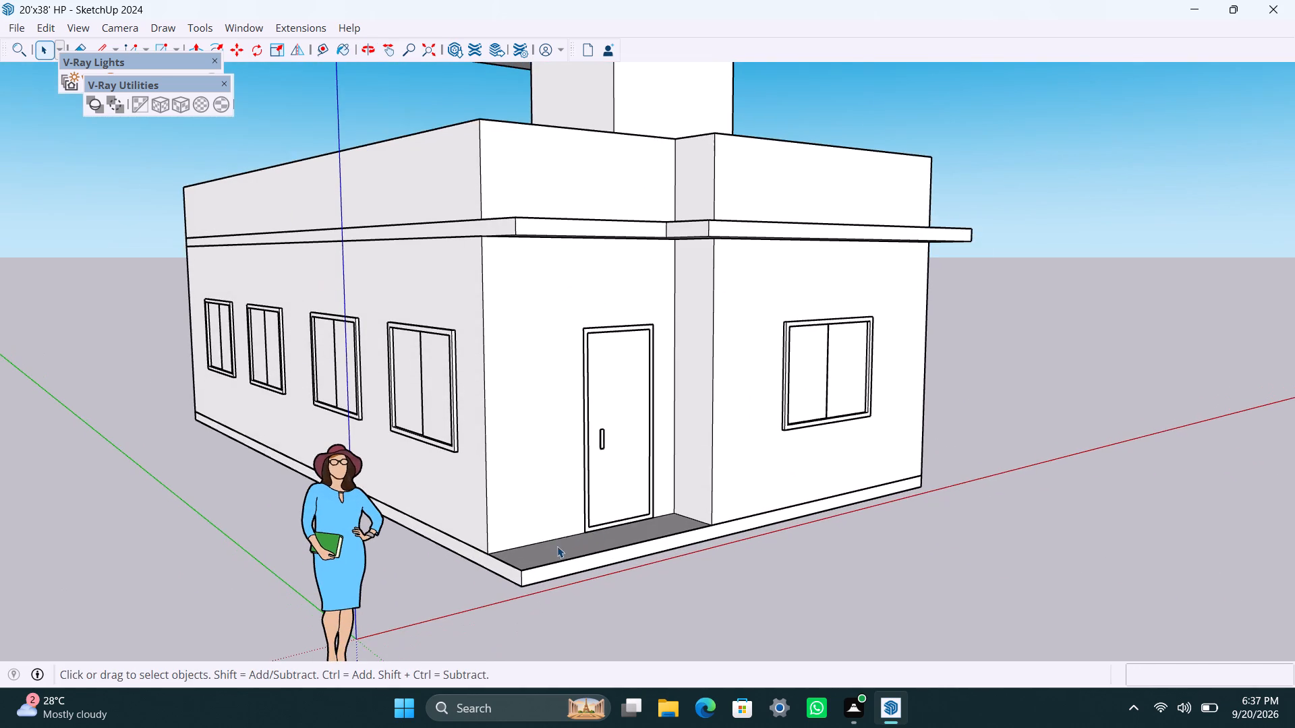
scroll(557, 546, "up", 1)
scroll(540, 555, "down", 2)
scroll(537, 553, "up", 1)
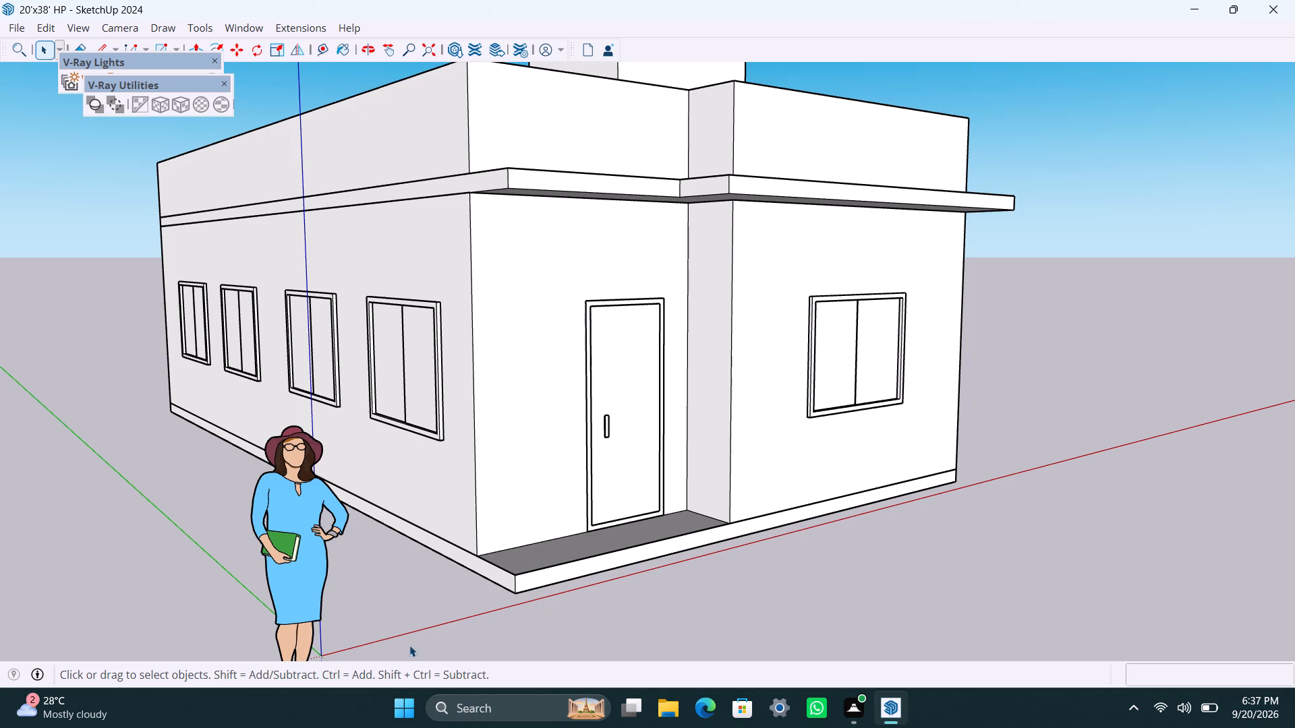
Examine the four-window side wall up close from the entrance corner, including the window frames, plinth band and door.
scroll(356, 586, "down", 2)
scroll(322, 606, "up", 3)
middle_click_drag(351, 624, 402, 648)
scroll(403, 634, "up", 1)
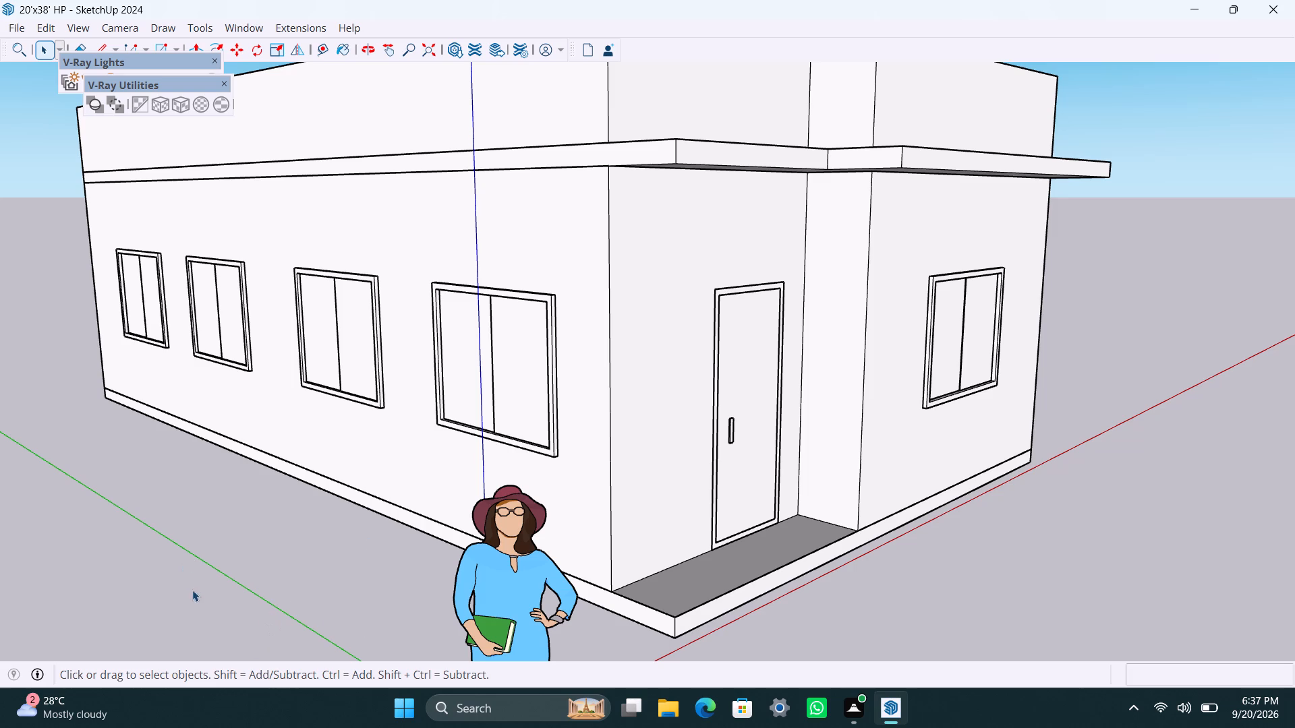
scroll(75, 498, "up", 2)
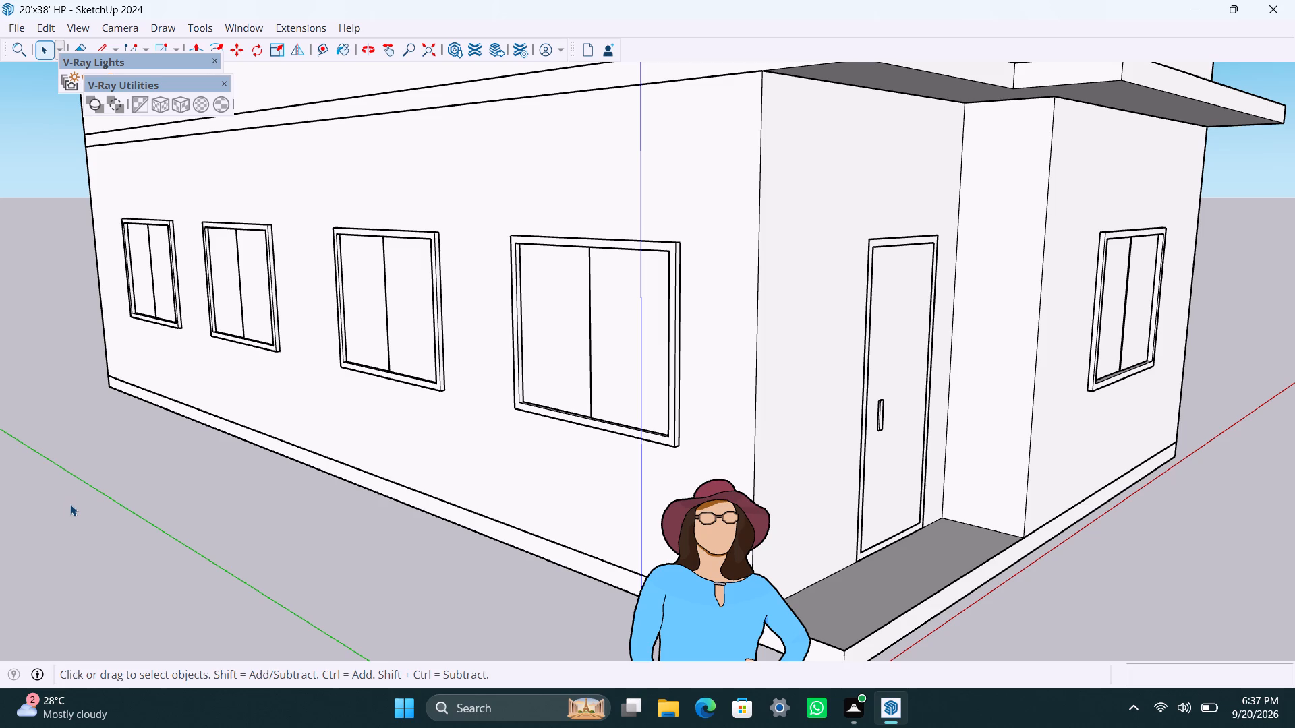
scroll(70, 504, "down", 1)
scroll(70, 504, "up", 2)
middle_click_drag(80, 493, 0, 512)
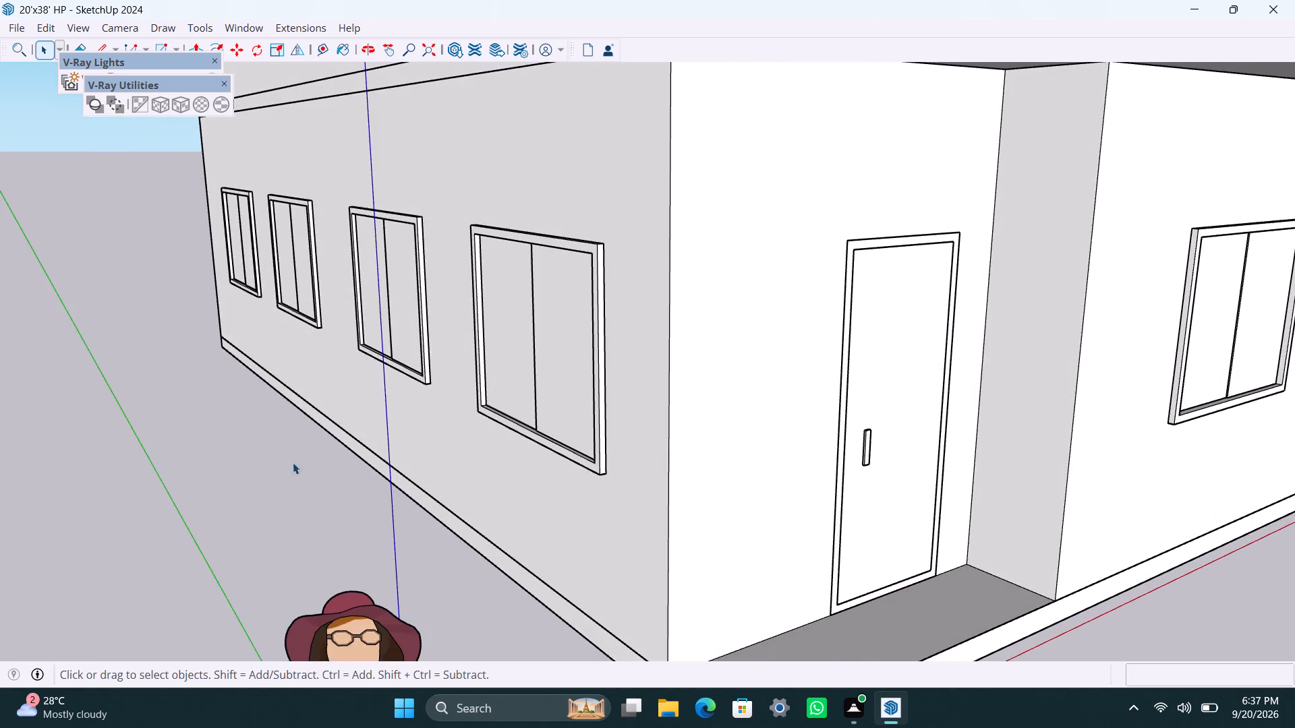
Examine the front elevation from above, including the roof slab, parapet walls, stepped ledge and rooftop tower.
scroll(293, 462, "down", 4)
middle_click_drag(360, 448, 235, 470)
scroll(316, 454, "down", 4)
middle_click_drag(388, 442, 330, 481)
scroll(333, 467, "down", 2)
middle_click_drag(337, 464, 325, 473)
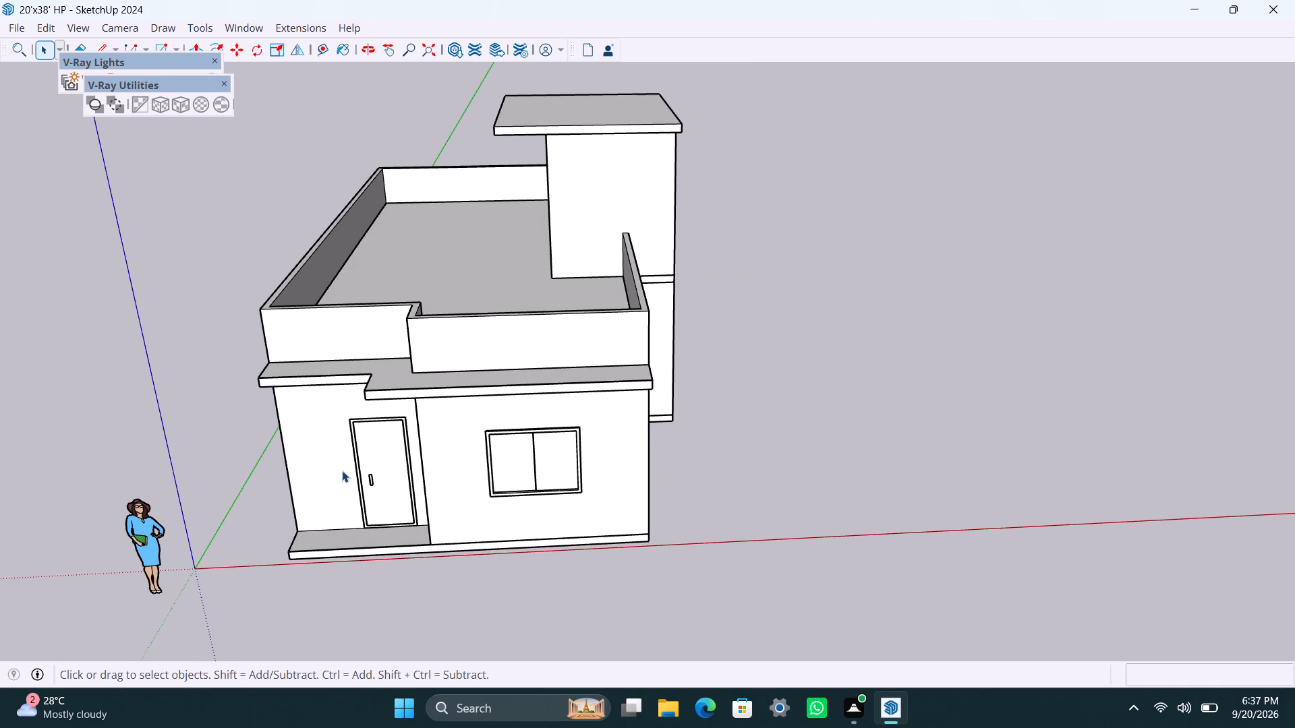
scroll(342, 471, "down", 2)
scroll(342, 471, "up", 2)
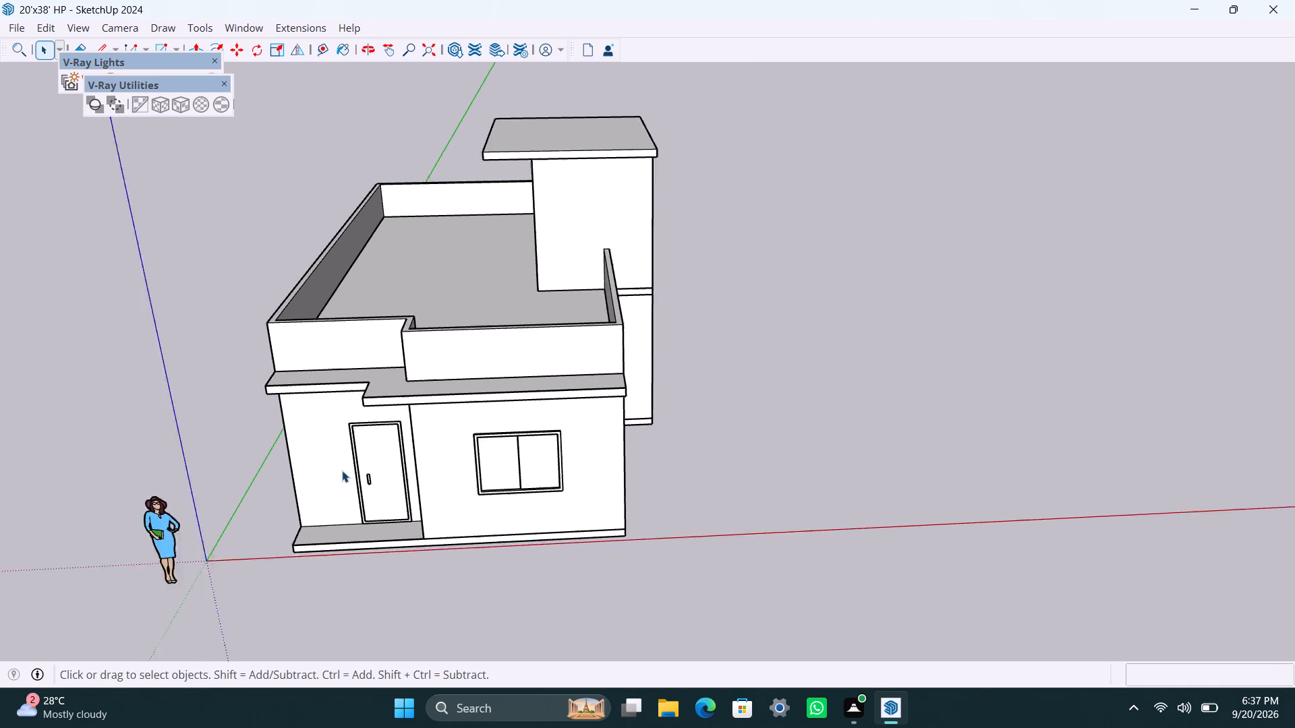
scroll(342, 471, "up", 2)
middle_click_drag(339, 476, 399, 486)
scroll(378, 497, "down", 1)
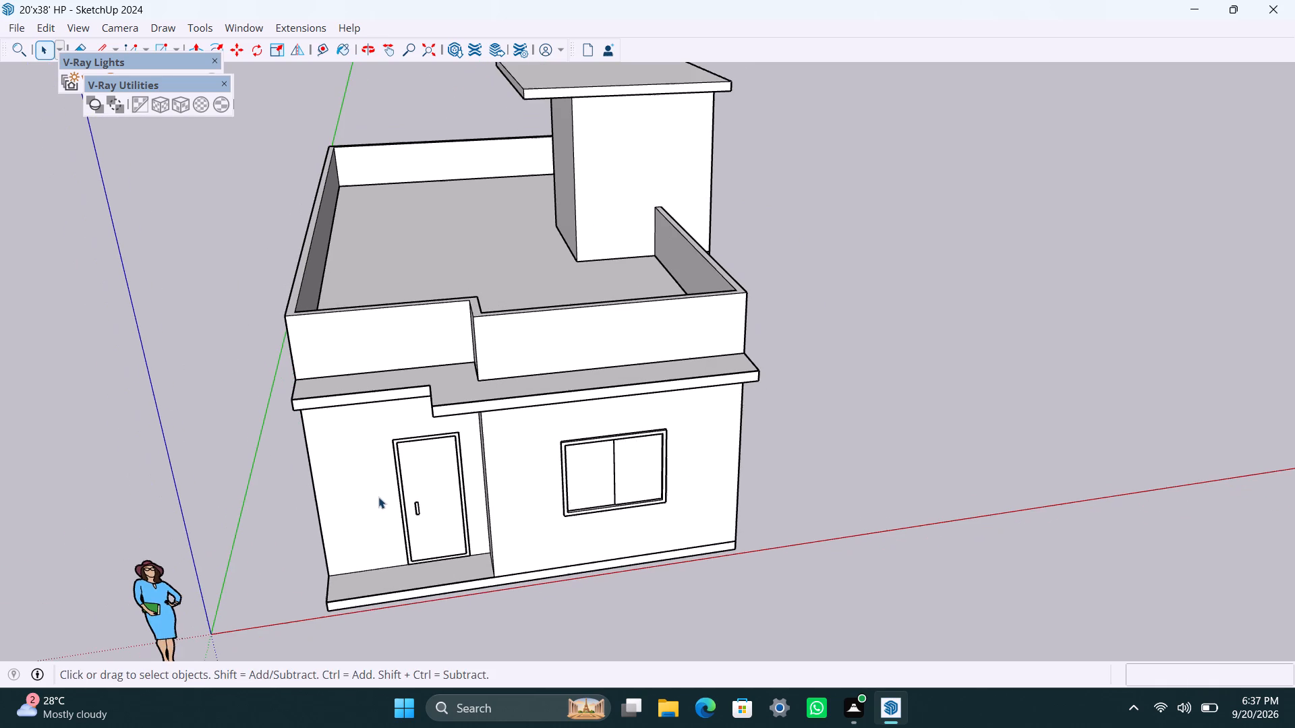
middle_click_drag(364, 506, 388, 504)
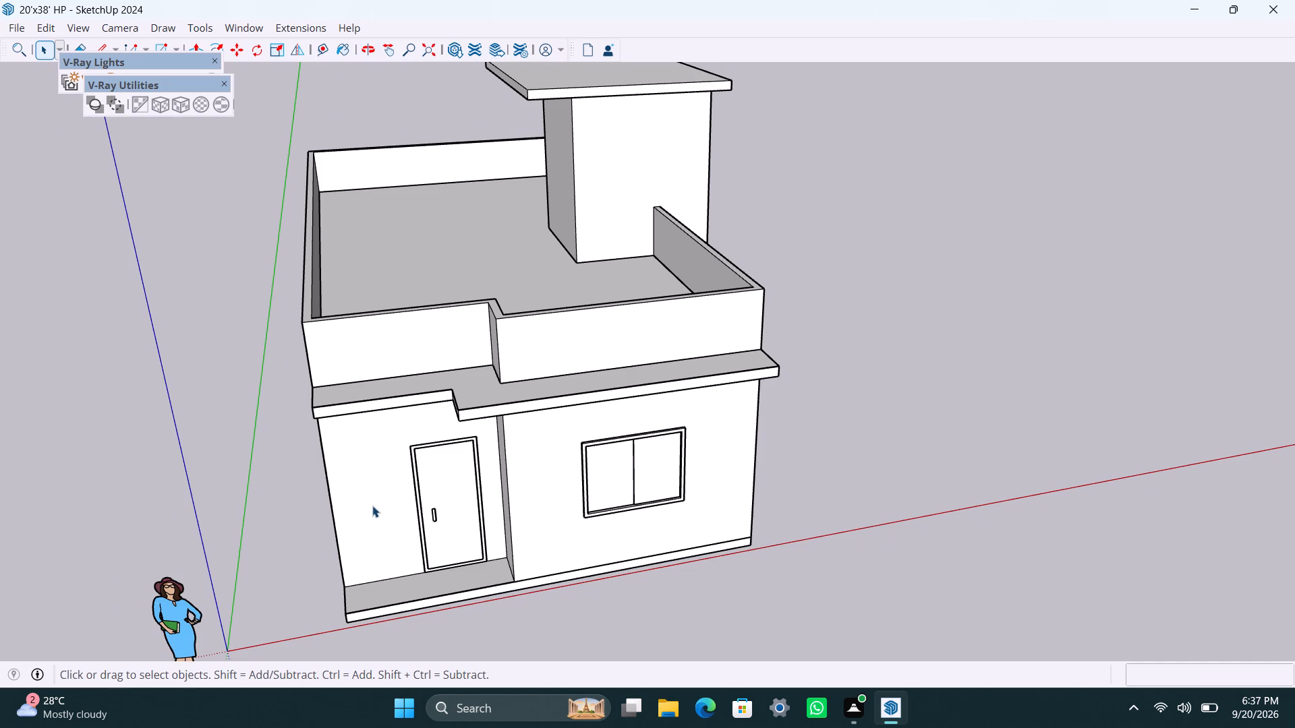
scroll(362, 486, "down", 2)
middle_click_drag(366, 489, 408, 491)
scroll(408, 491, "up", 1)
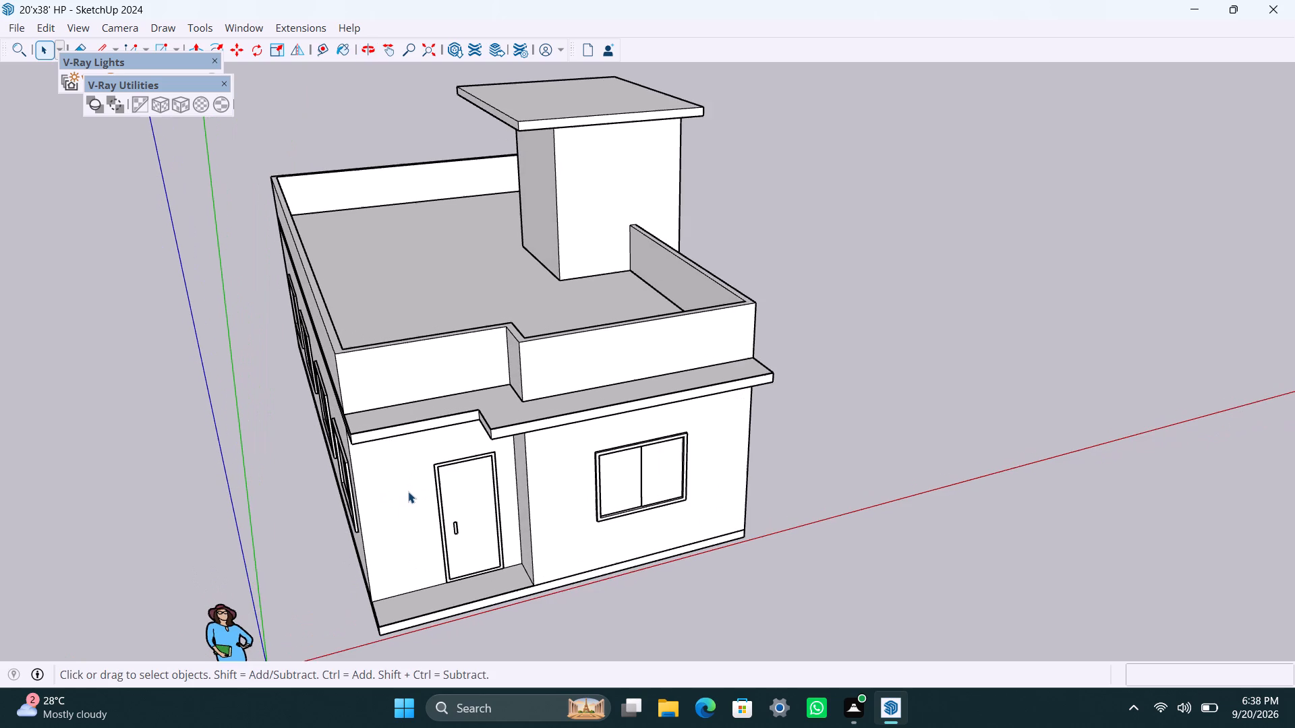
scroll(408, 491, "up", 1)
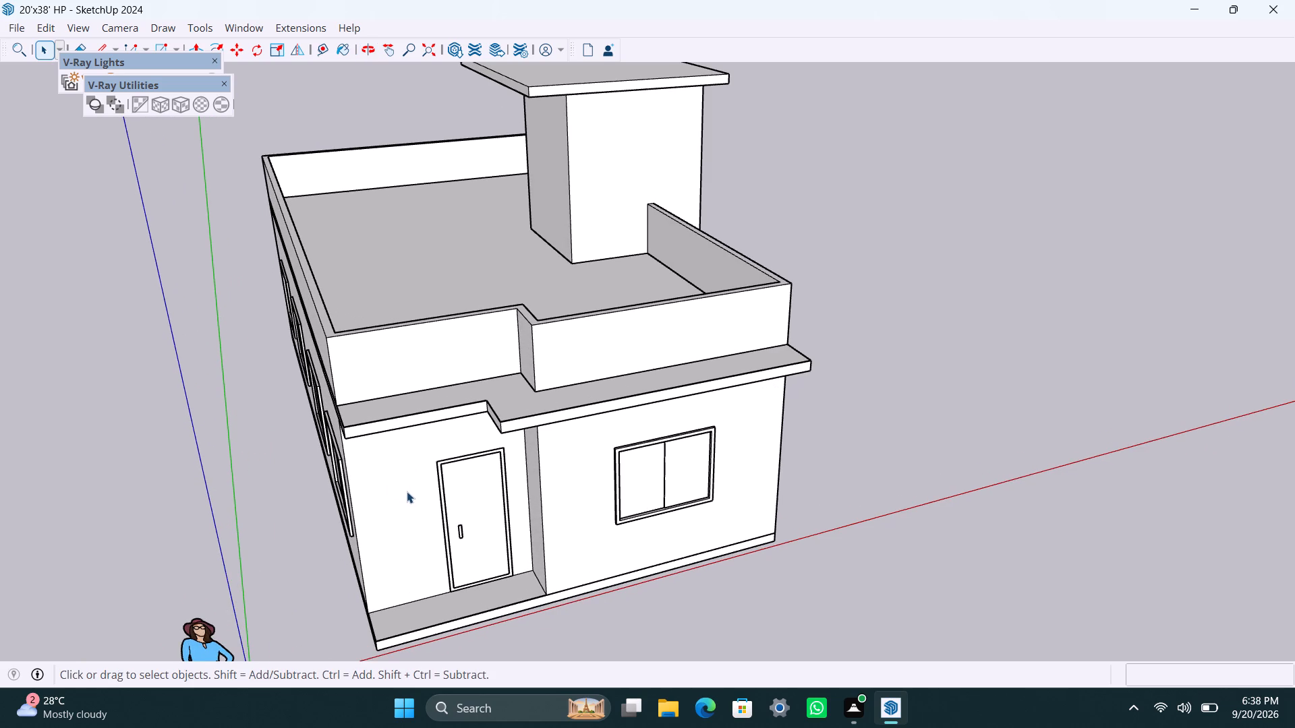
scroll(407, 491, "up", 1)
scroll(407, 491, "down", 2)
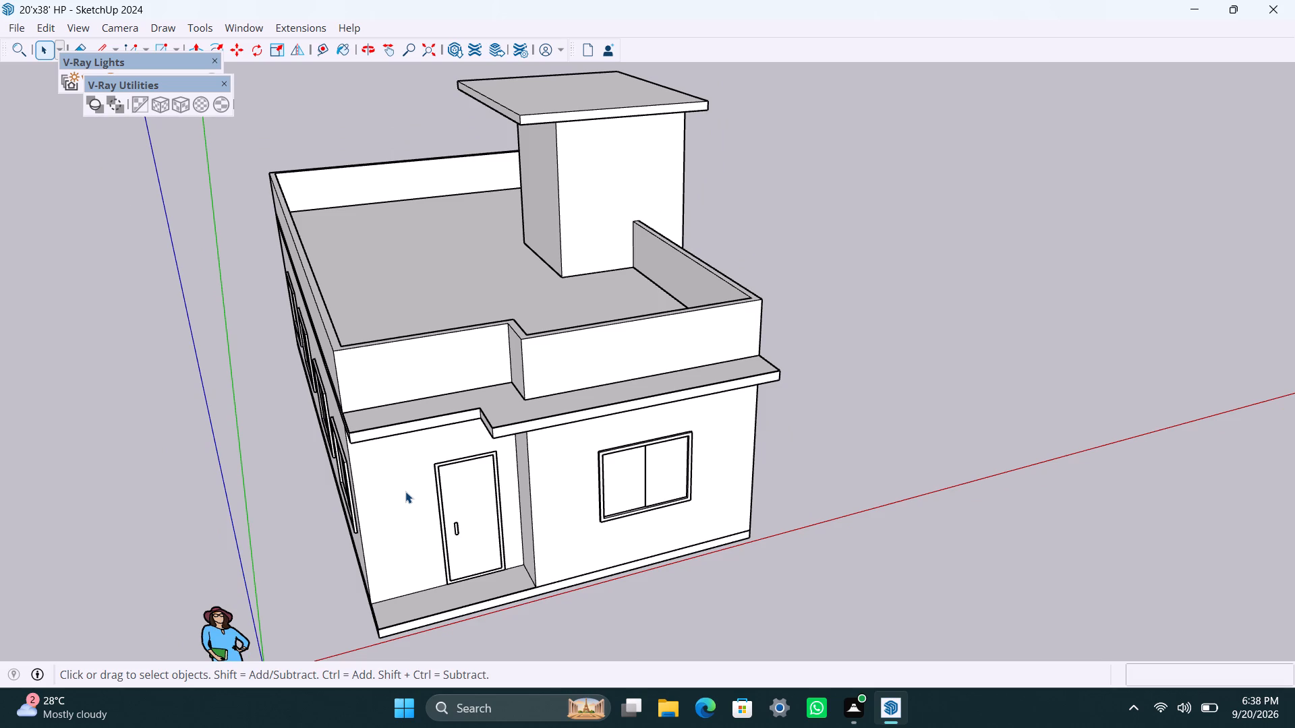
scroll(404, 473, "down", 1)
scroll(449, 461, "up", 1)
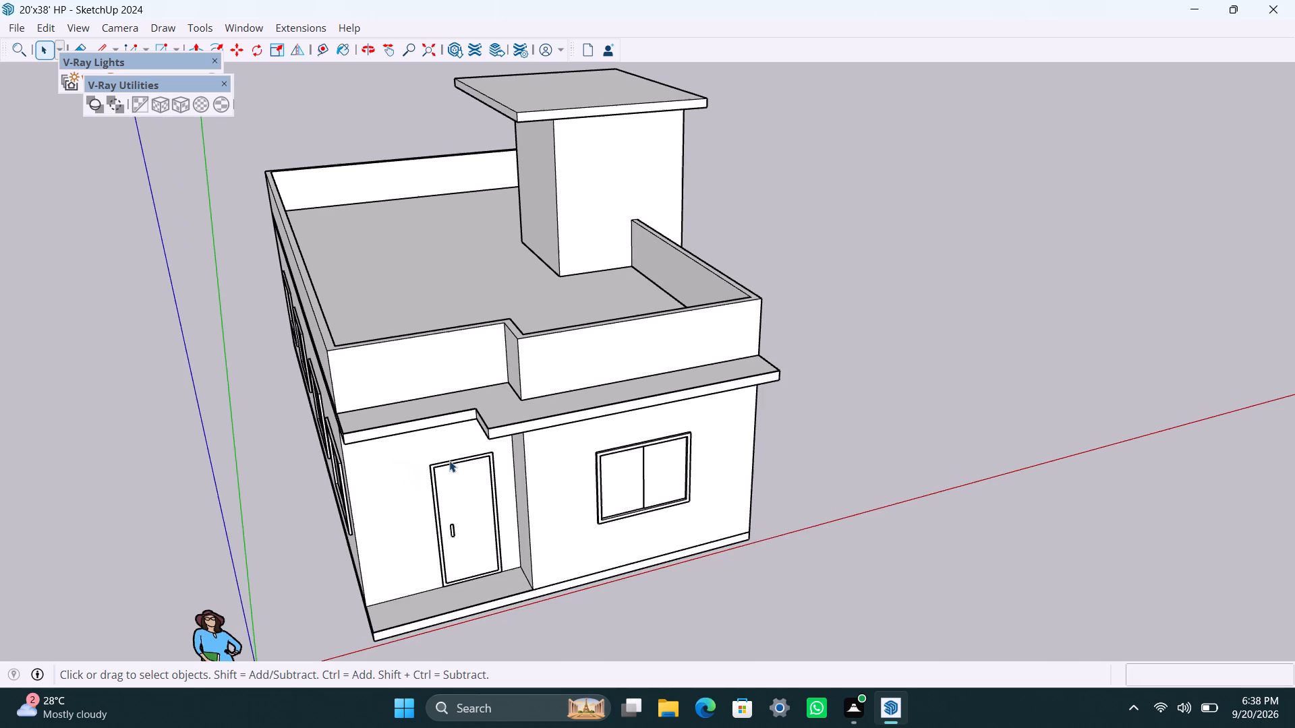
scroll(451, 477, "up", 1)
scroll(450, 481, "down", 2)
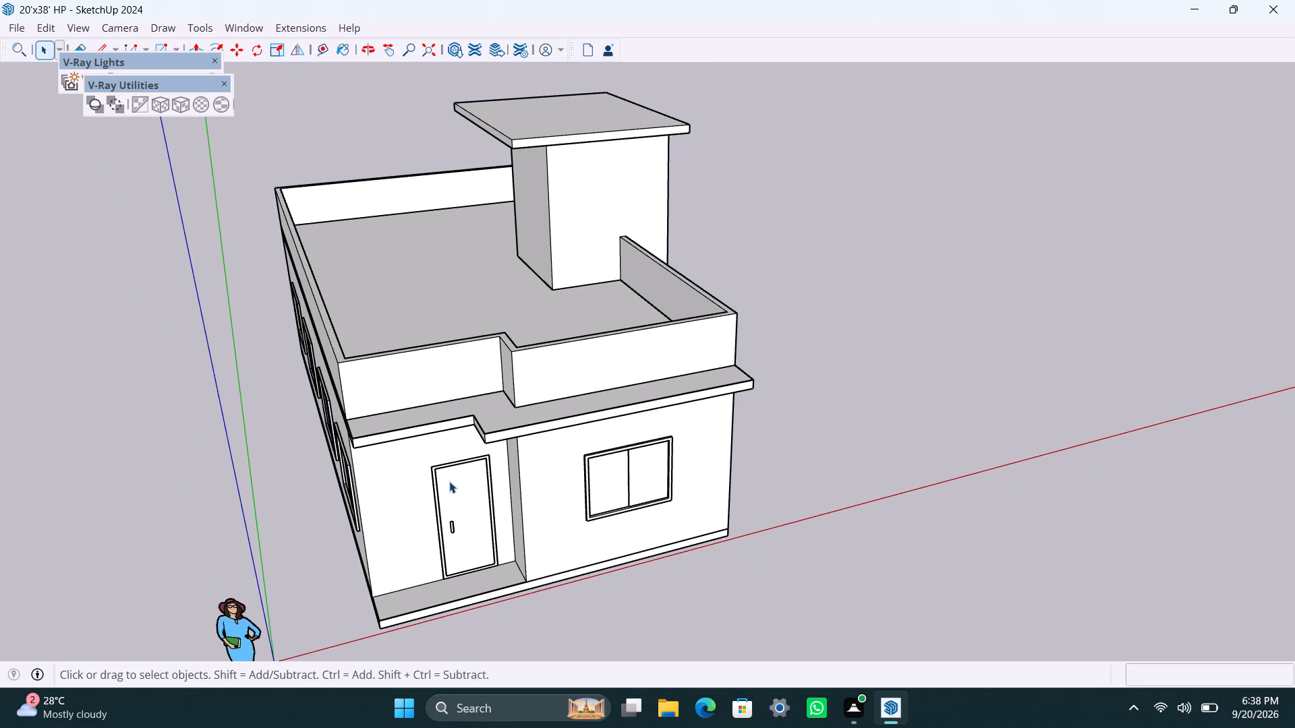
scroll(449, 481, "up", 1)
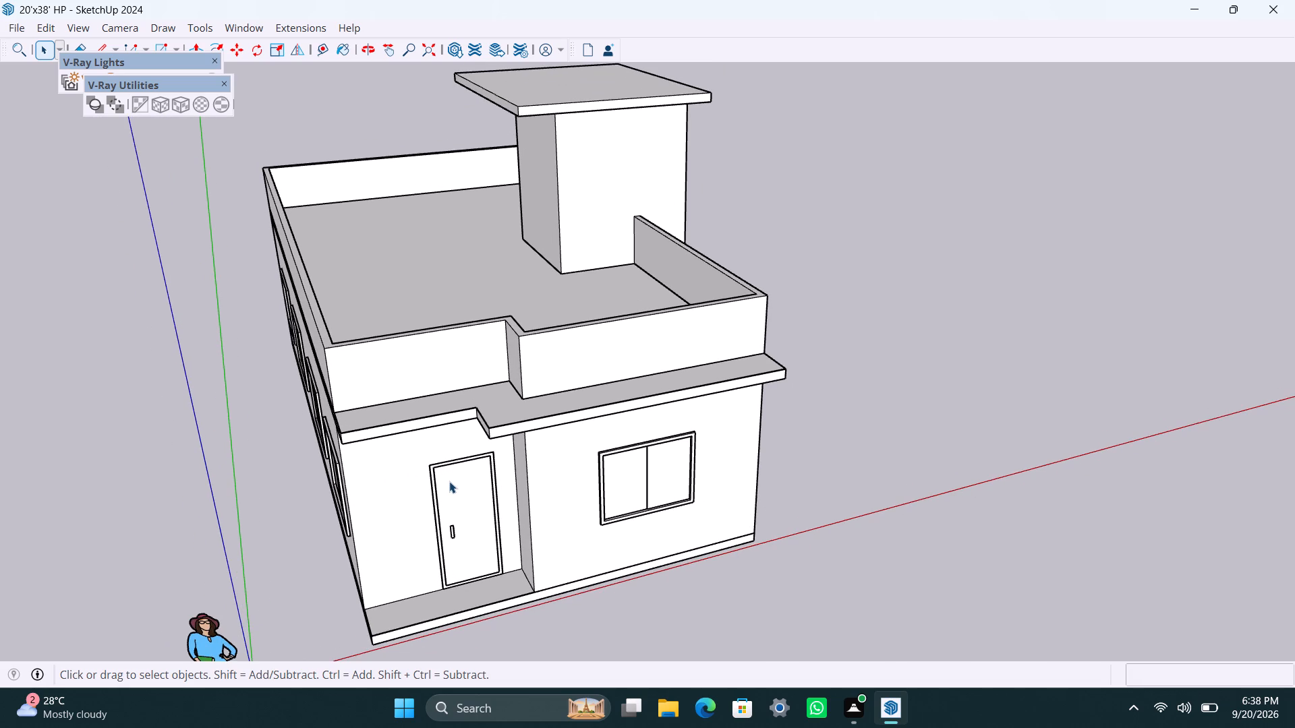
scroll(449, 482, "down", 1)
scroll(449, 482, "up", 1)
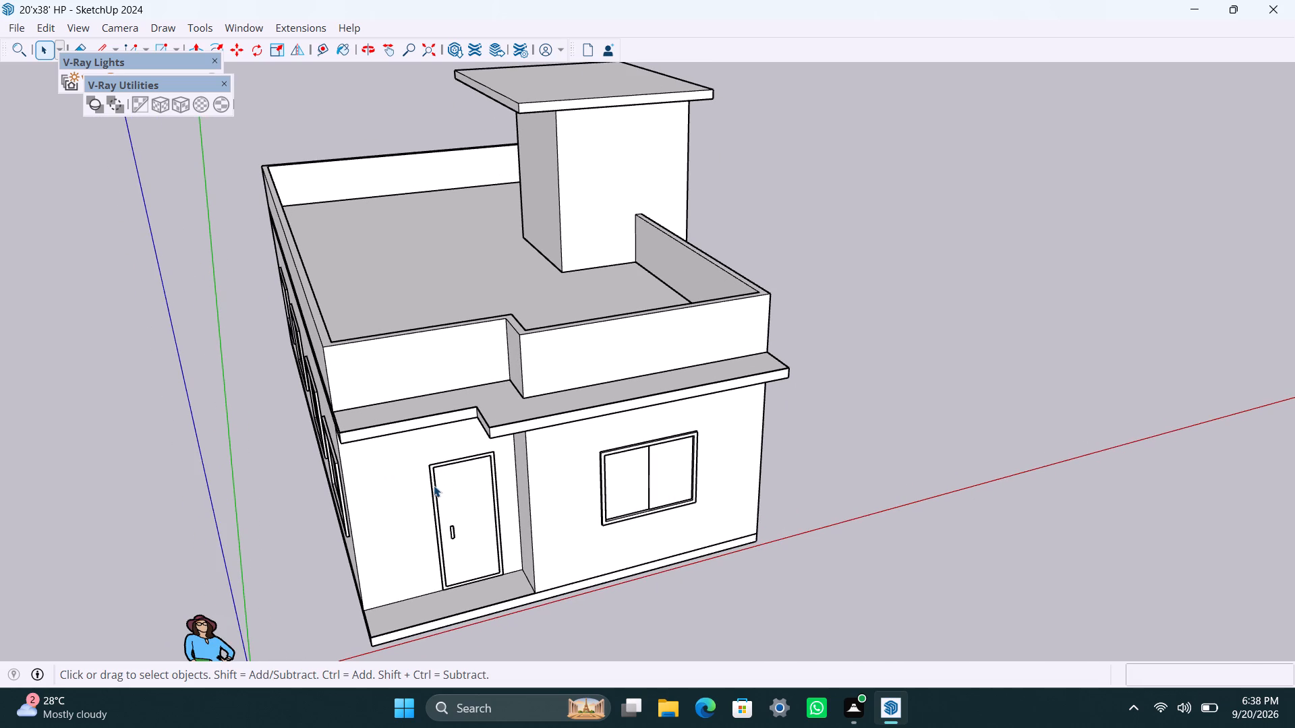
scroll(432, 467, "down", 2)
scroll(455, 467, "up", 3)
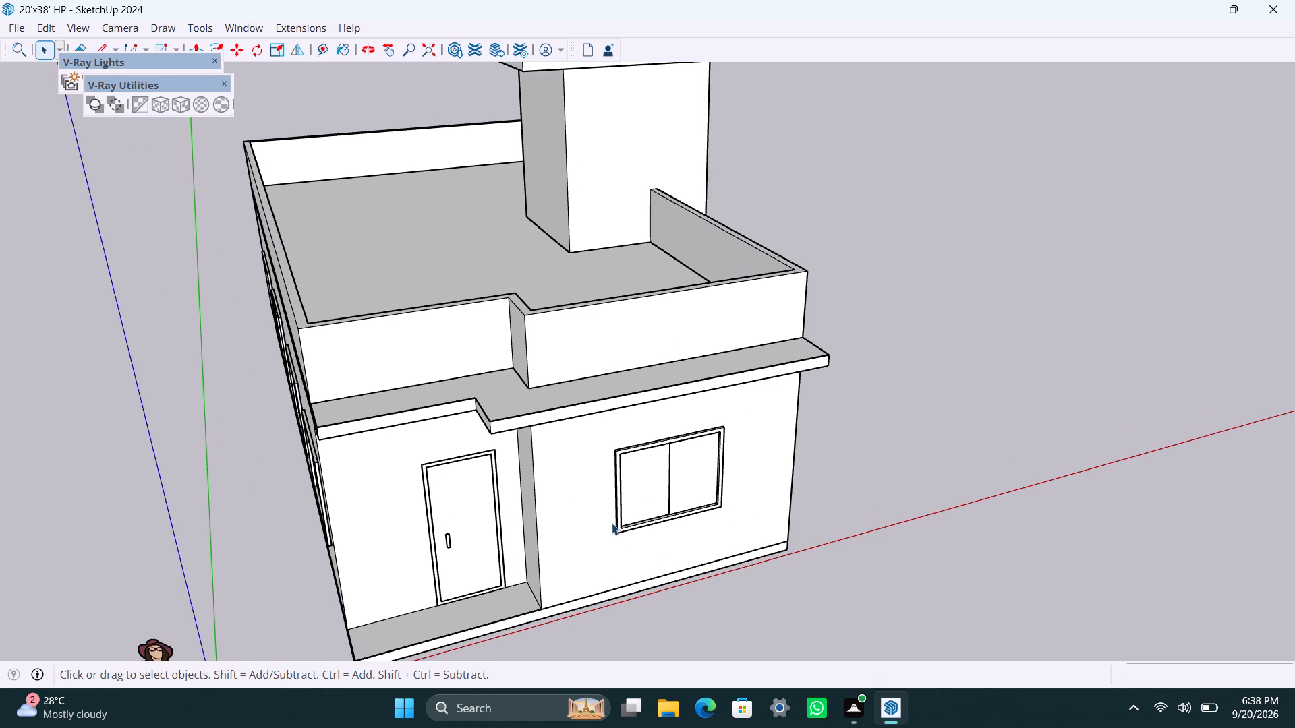
Examine the window-side front corner from above, including the louvred vent, side bay window, ledge and plinth.
scroll(612, 523, "down", 2)
middle_click_drag(612, 522, 612, 522)
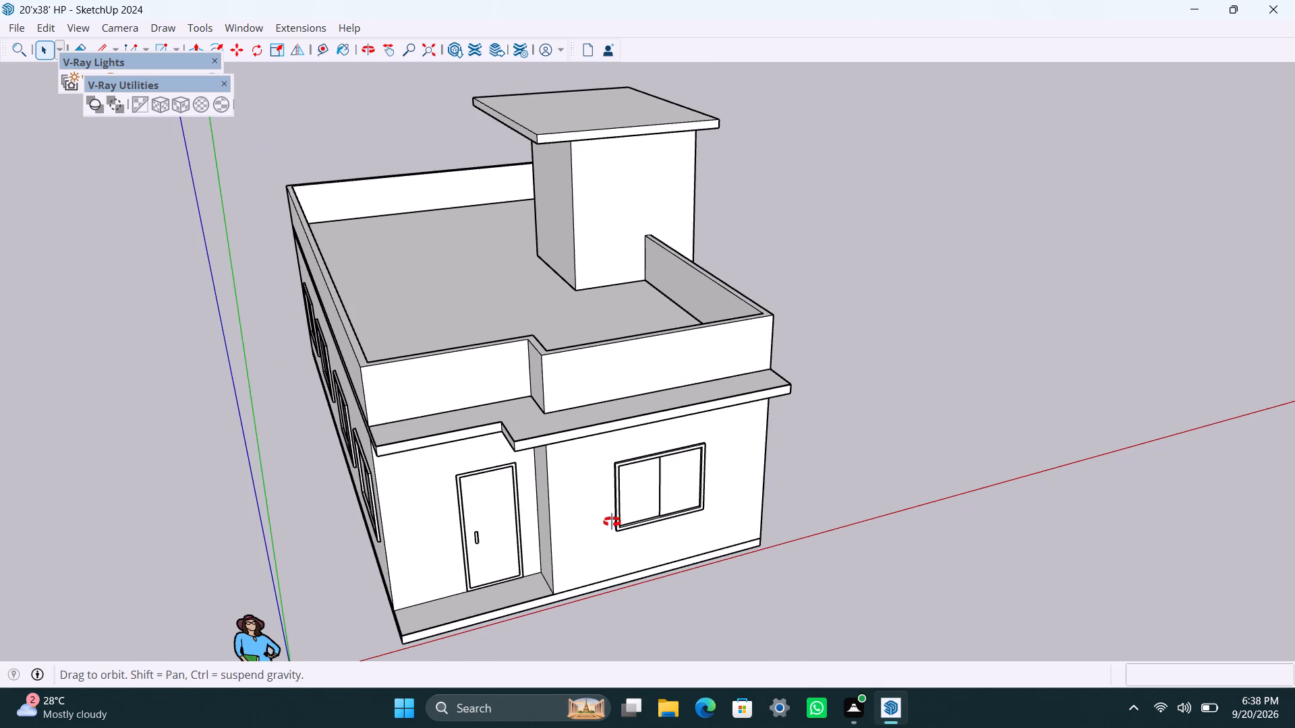
middle_click_drag(612, 522, 304, 502)
scroll(385, 498, "up", 2)
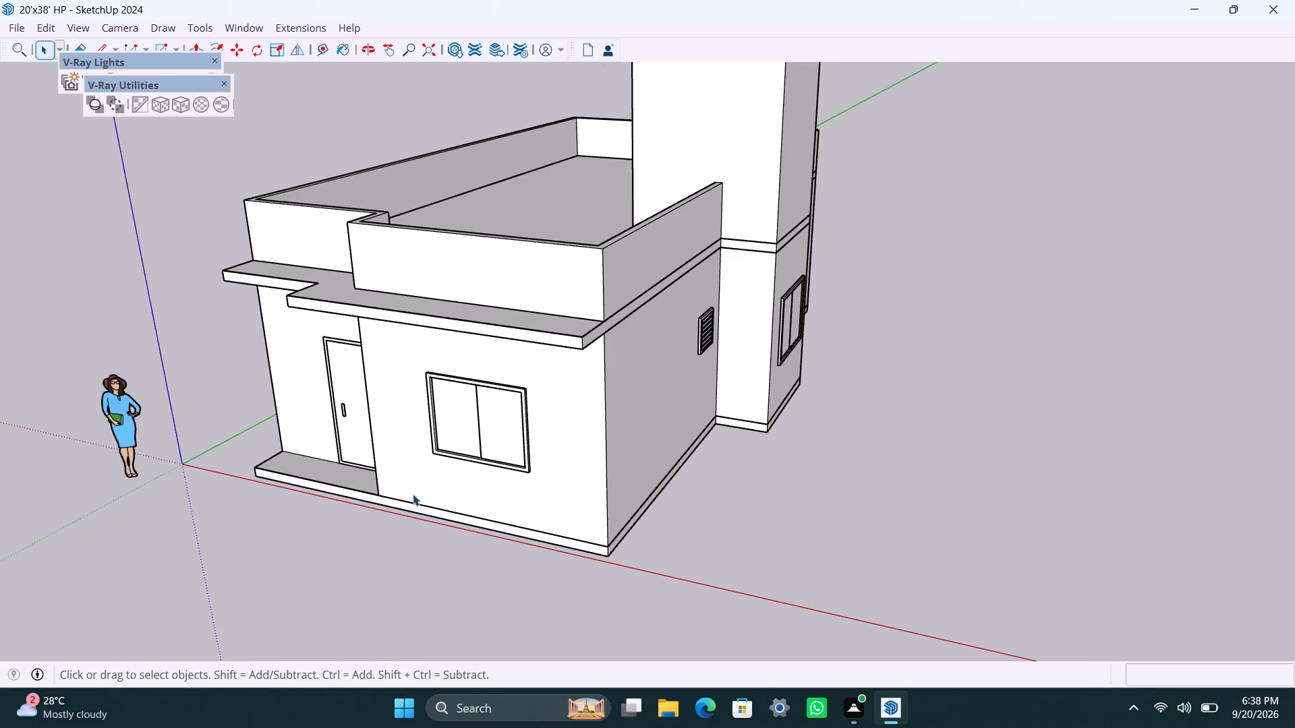
scroll(489, 494, "down", 2)
middle_click_drag(492, 493, 477, 493)
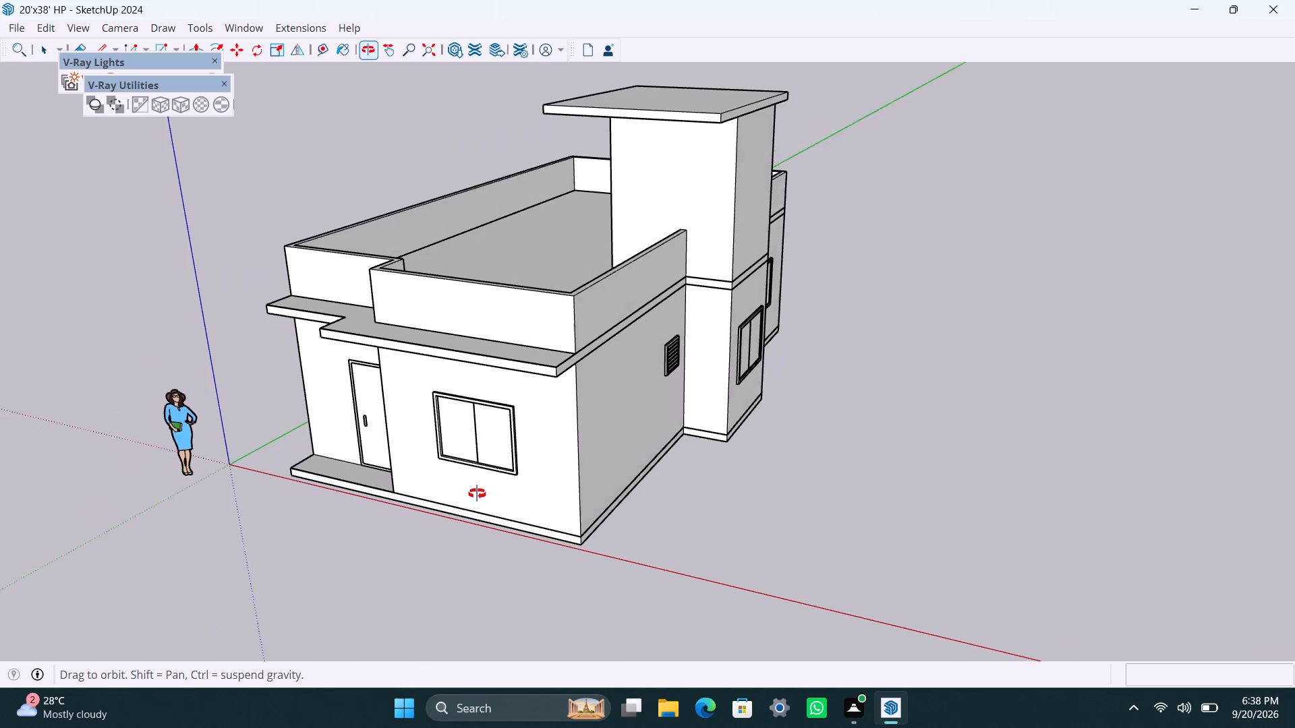
middle_click_drag(477, 493, 445, 493)
scroll(456, 493, "up", 4)
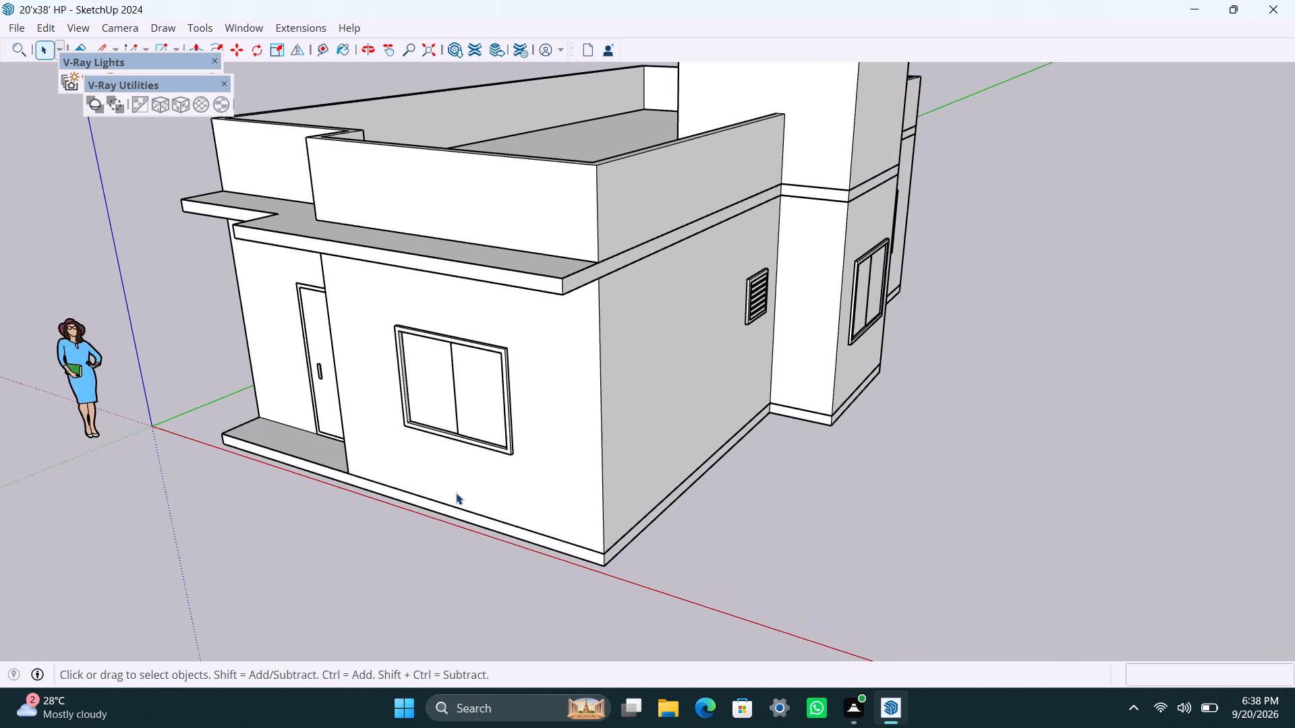
scroll(456, 493, "down", 3)
scroll(456, 493, "up", 1)
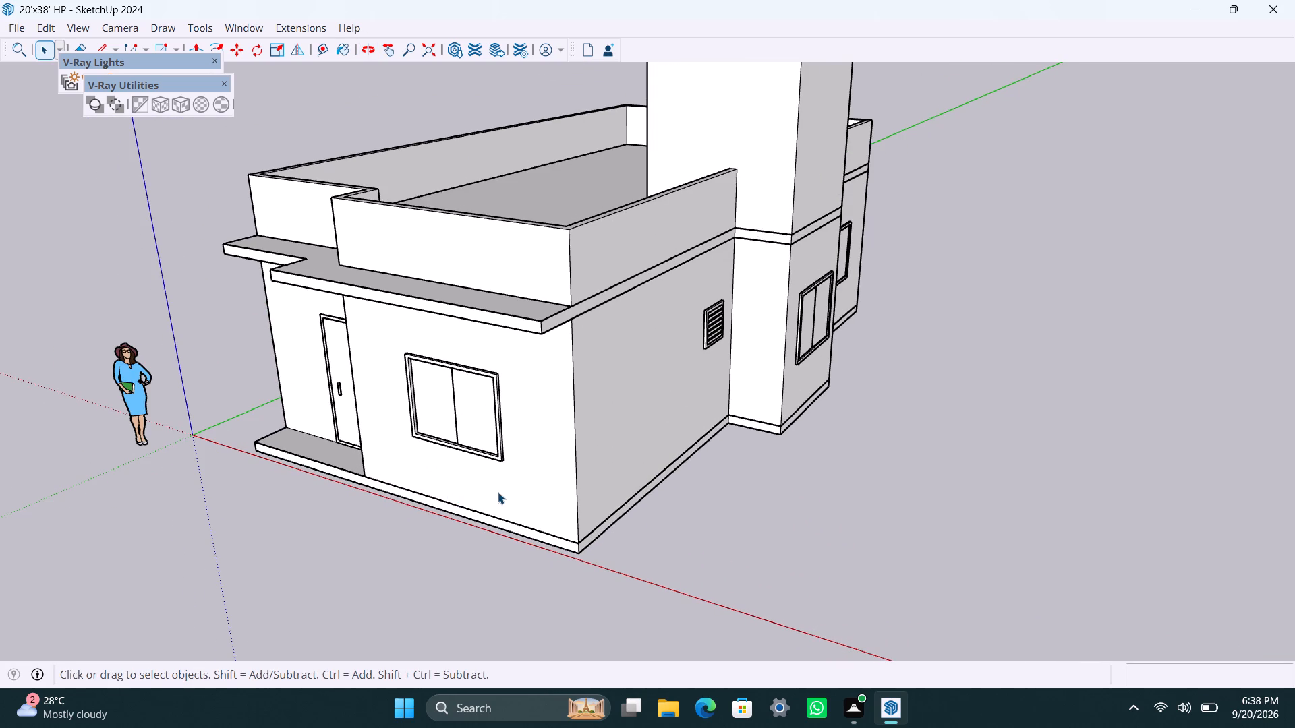
scroll(500, 493, "down", 2)
scroll(488, 493, "up", 3)
Examine the entrance corner from above, including the four side windows, recessed door, stepped ledge, parapets and rooftop tower.
middle_click_drag(481, 502, 960, 491)
scroll(784, 475, "up", 1)
scroll(656, 478, "down", 3)
scroll(653, 479, "up", 2)
scroll(652, 479, "down", 3)
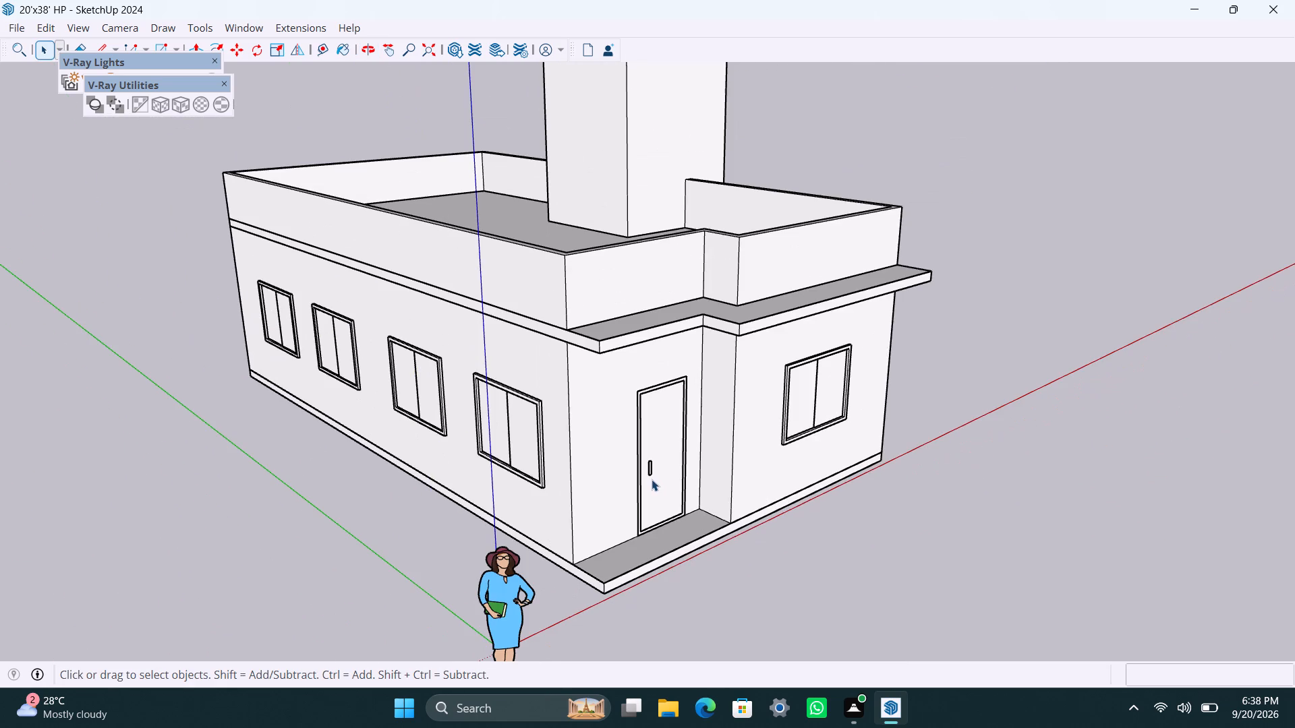
scroll(612, 465, "down", 3)
middle_click_drag(586, 467, 696, 537)
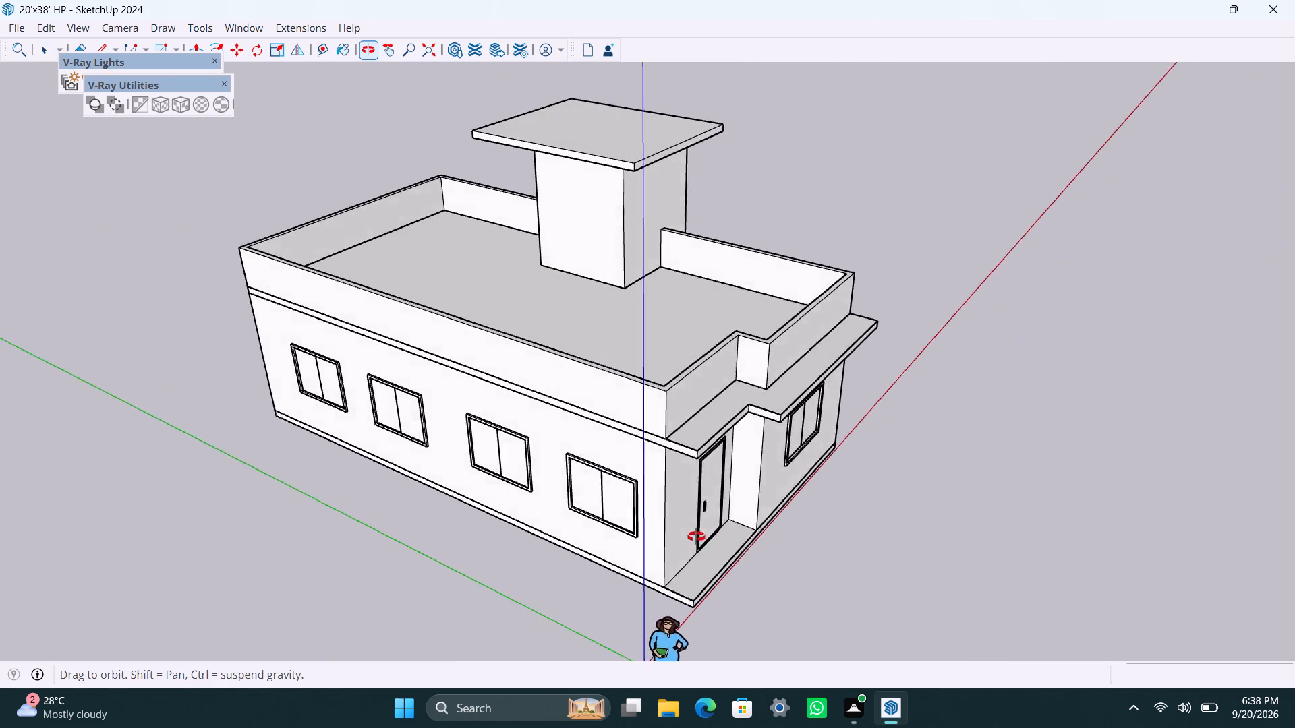
middle_click_drag(696, 537, 724, 451)
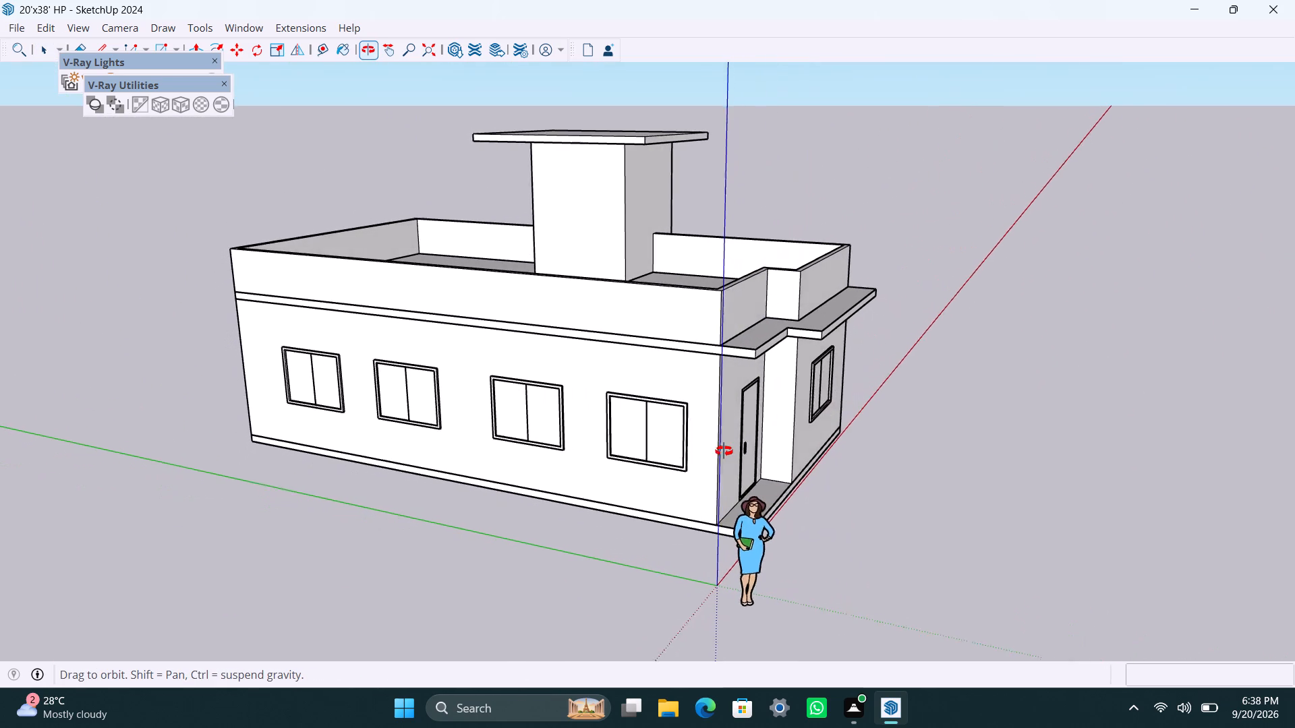
middle_click_drag(724, 451, 602, 464)
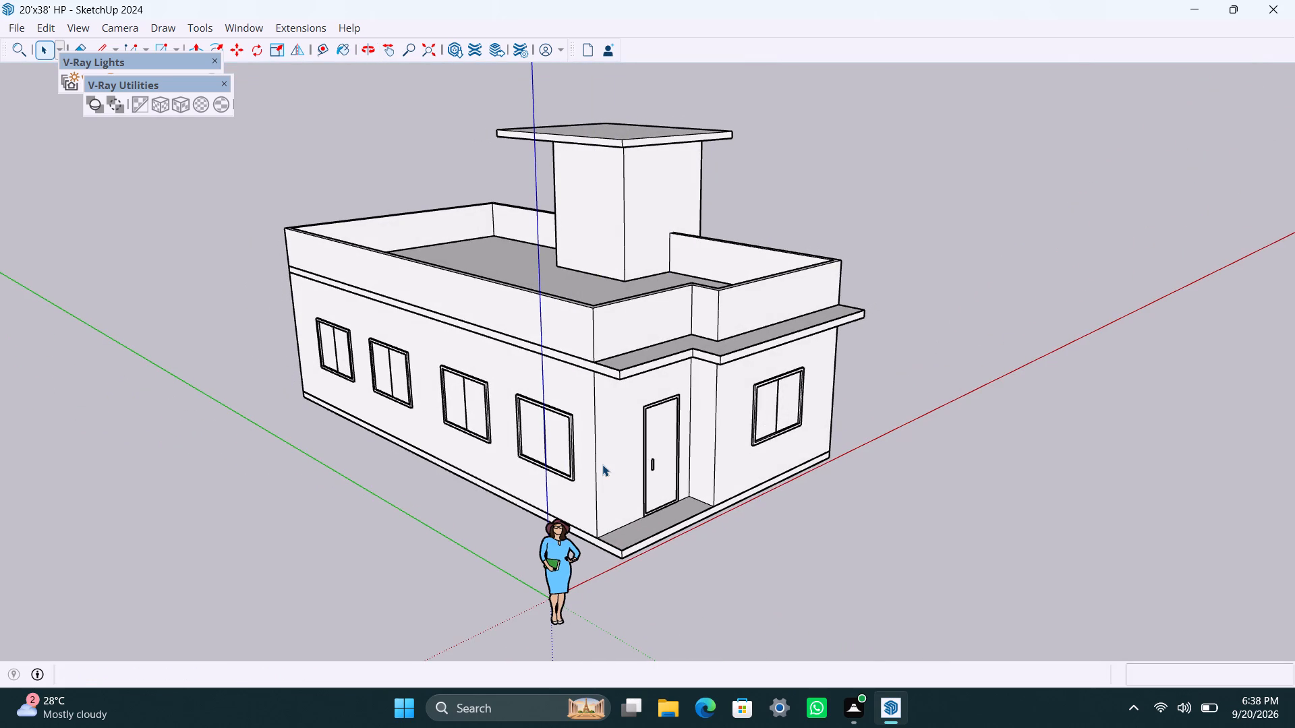
scroll(824, 372, "up", 2)
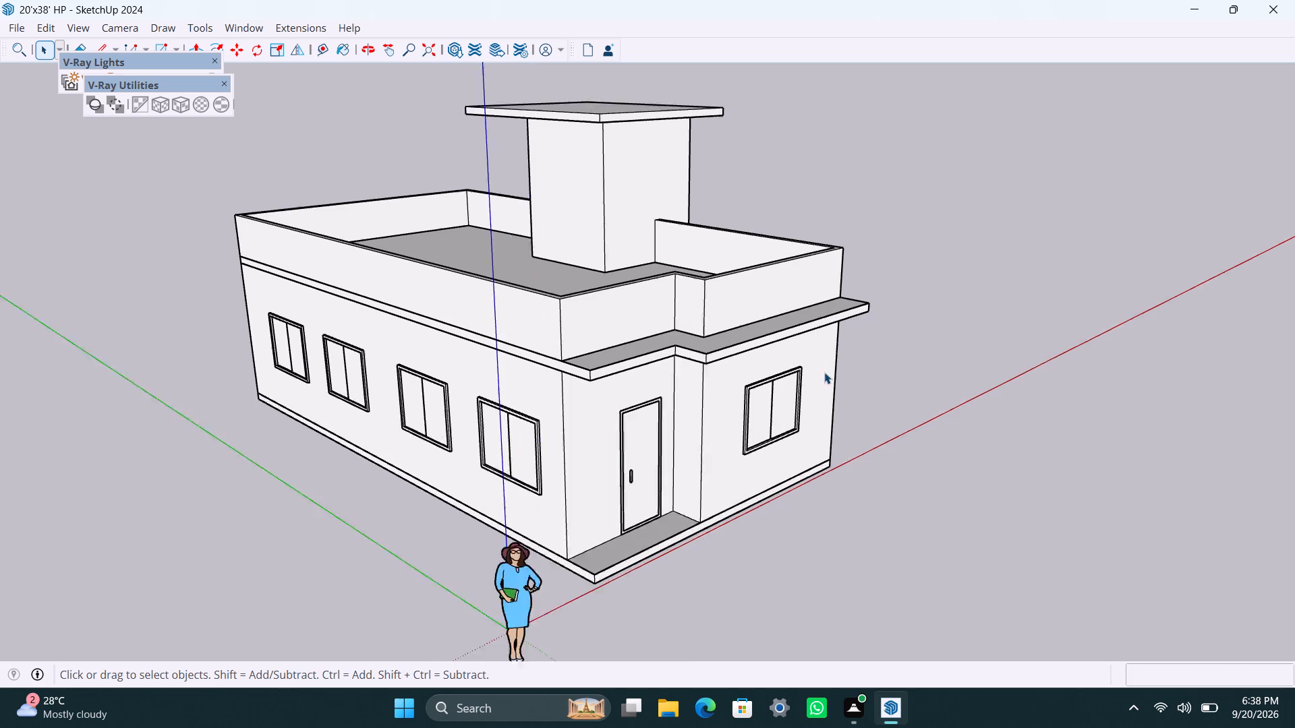
scroll(825, 390, "down", 2)
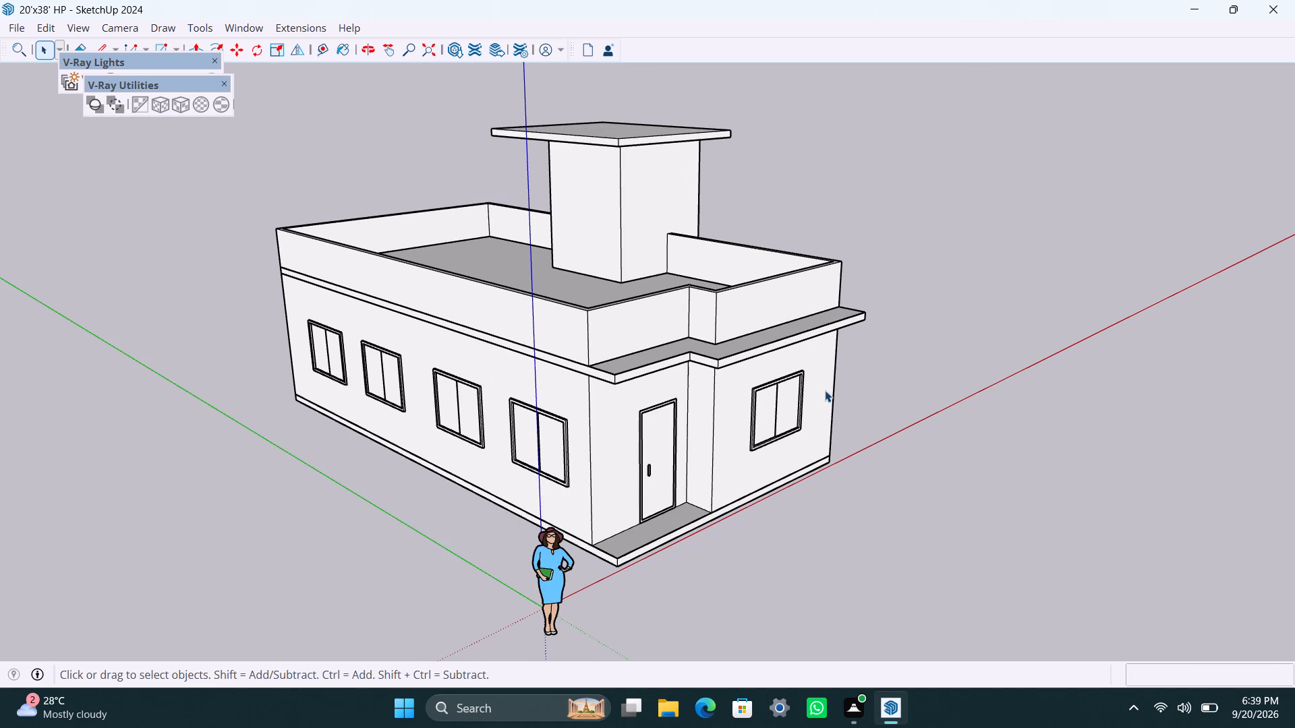
scroll(827, 370, "down", 2)
scroll(827, 370, "up", 4)
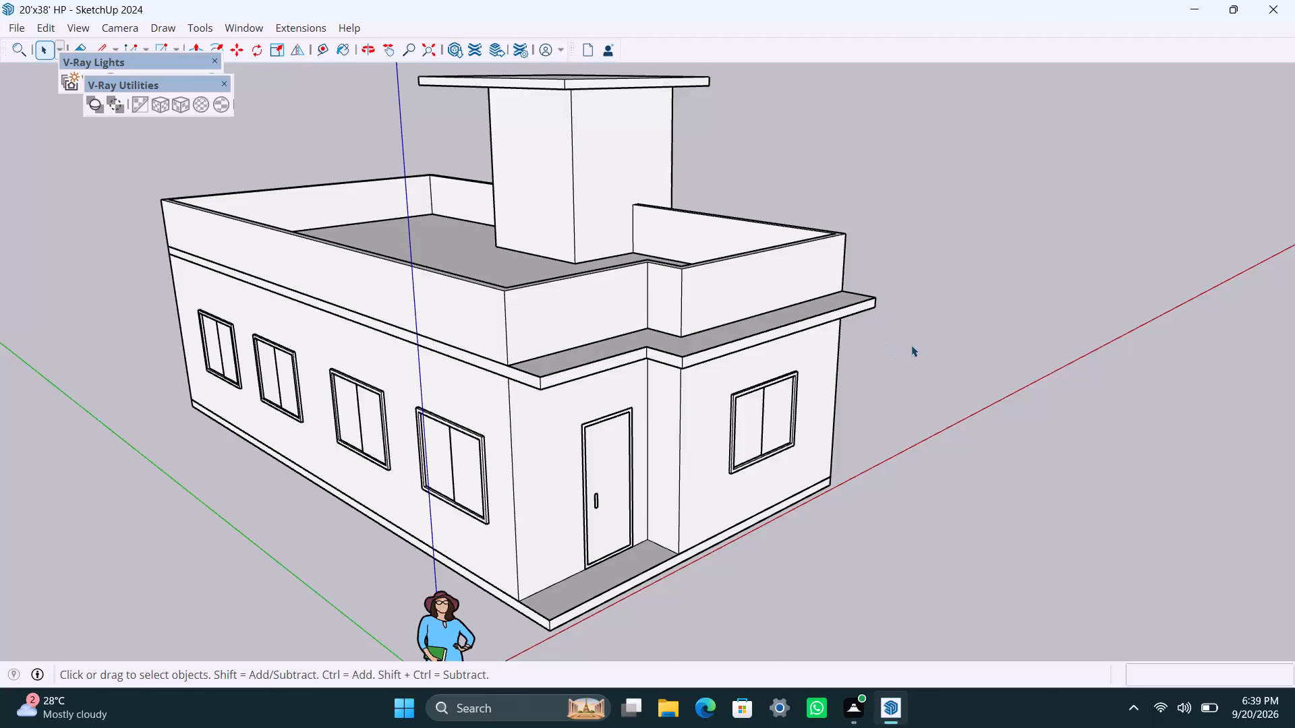
Examine the opposite front corner from above, including the front window, louvred vent, projecting side bay and tower roof slab.
middle_click_drag(913, 348, 547, 372)
scroll(573, 384, "up", 2)
middle_click_drag(721, 425, 608, 449)
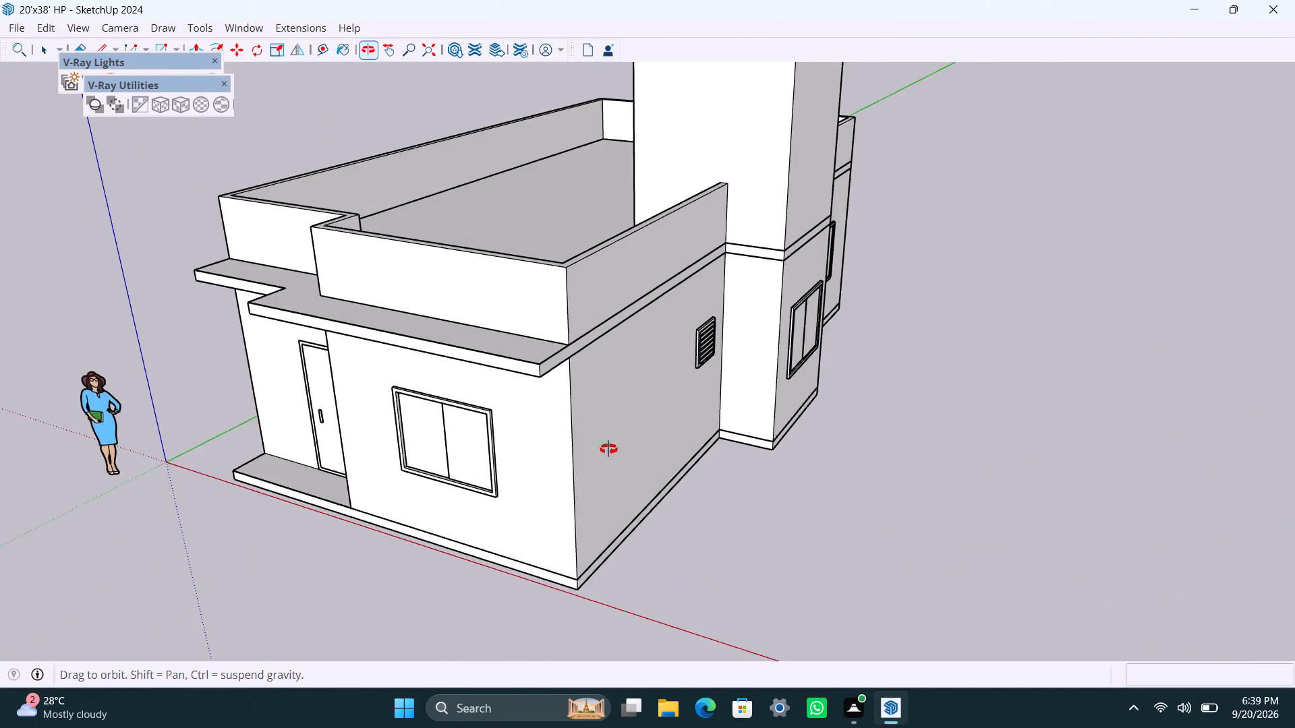
middle_click_drag(608, 449, 573, 463)
scroll(572, 455, "up", 3)
scroll(641, 513, "down", 3)
middle_click_drag(641, 530, 630, 530)
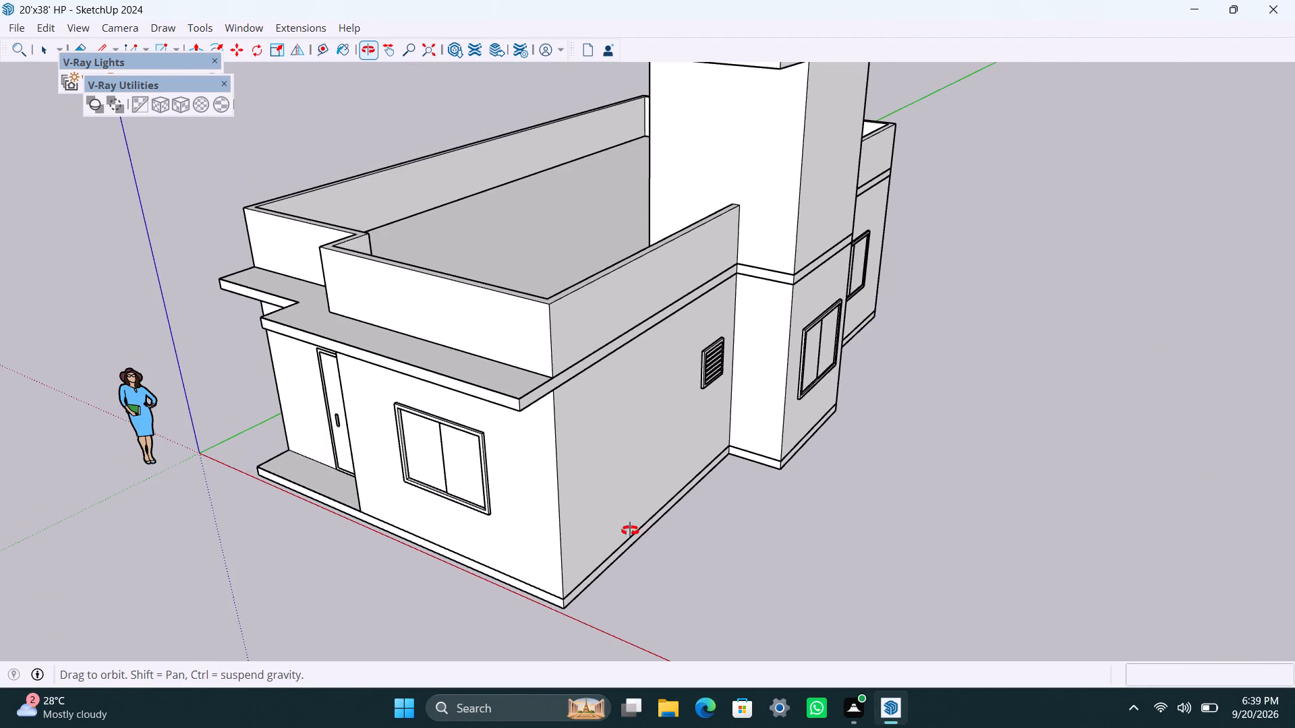
middle_click_drag(630, 530, 571, 534)
scroll(572, 528, "up", 4)
scroll(592, 514, "down", 3)
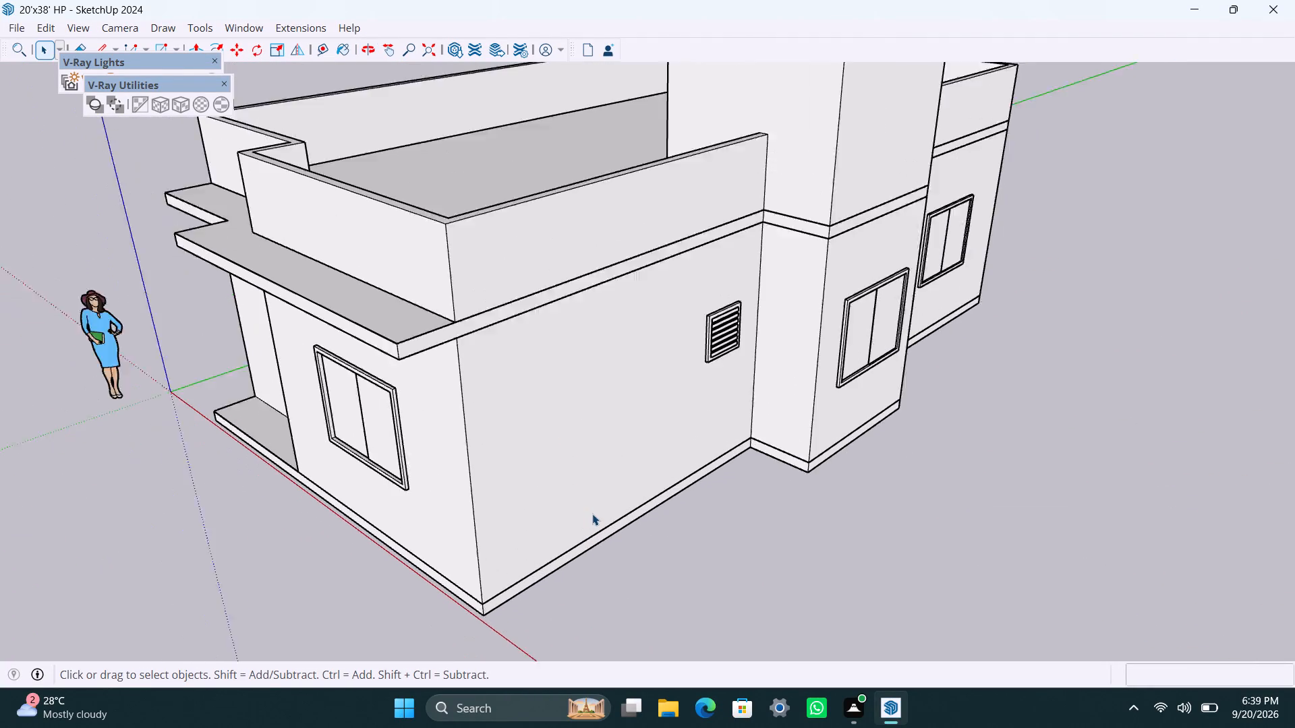
scroll(592, 514, "down", 2)
scroll(592, 514, "up", 2)
scroll(592, 514, "down", 4)
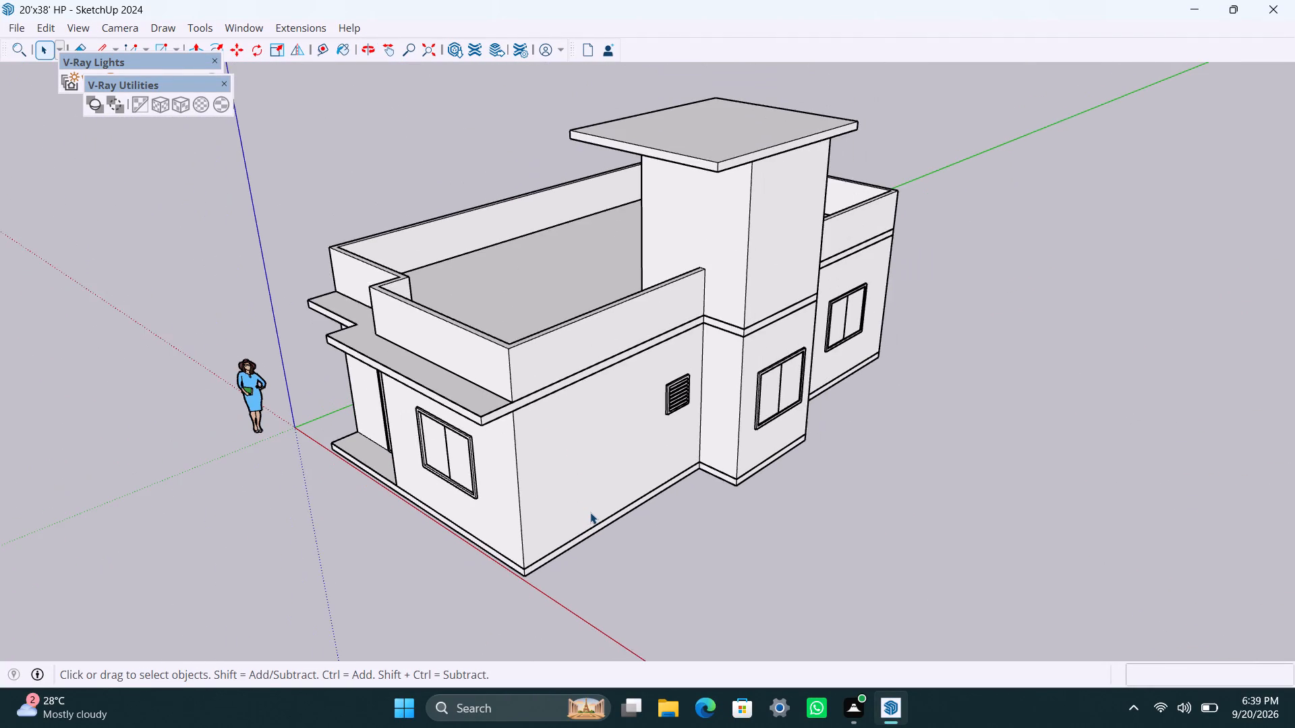
scroll(589, 511, "down", 2)
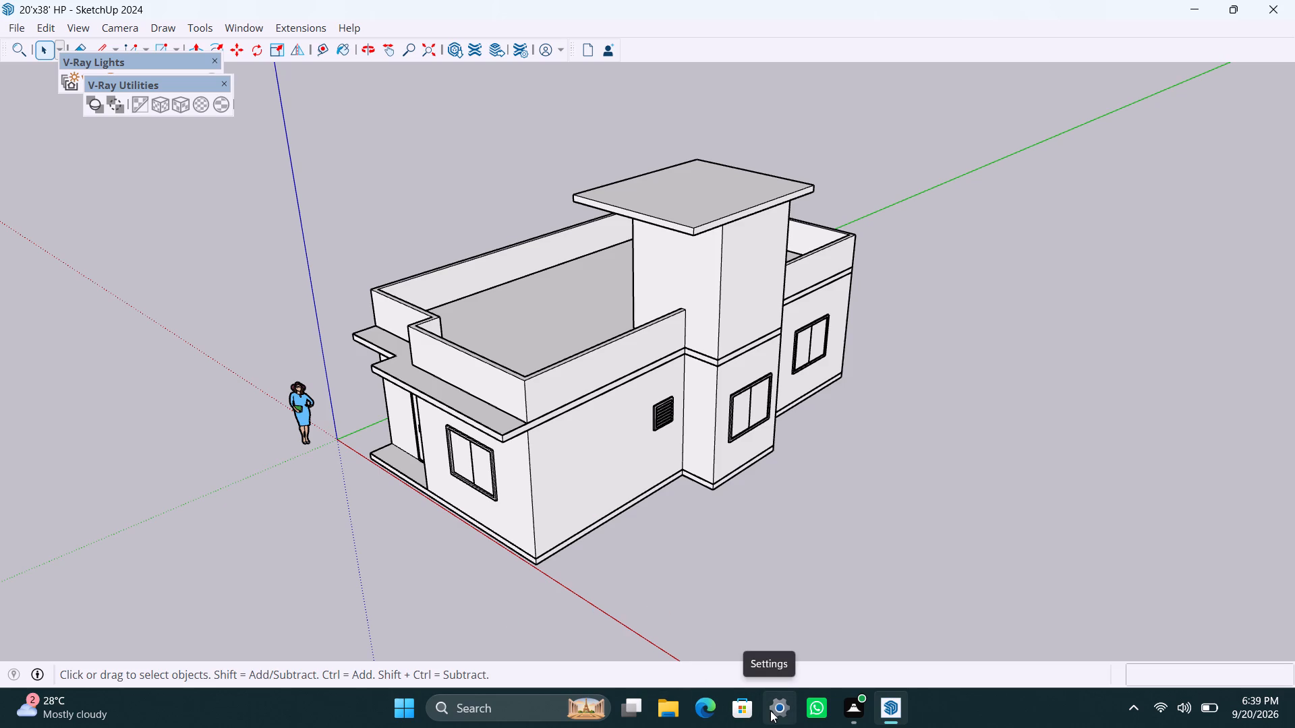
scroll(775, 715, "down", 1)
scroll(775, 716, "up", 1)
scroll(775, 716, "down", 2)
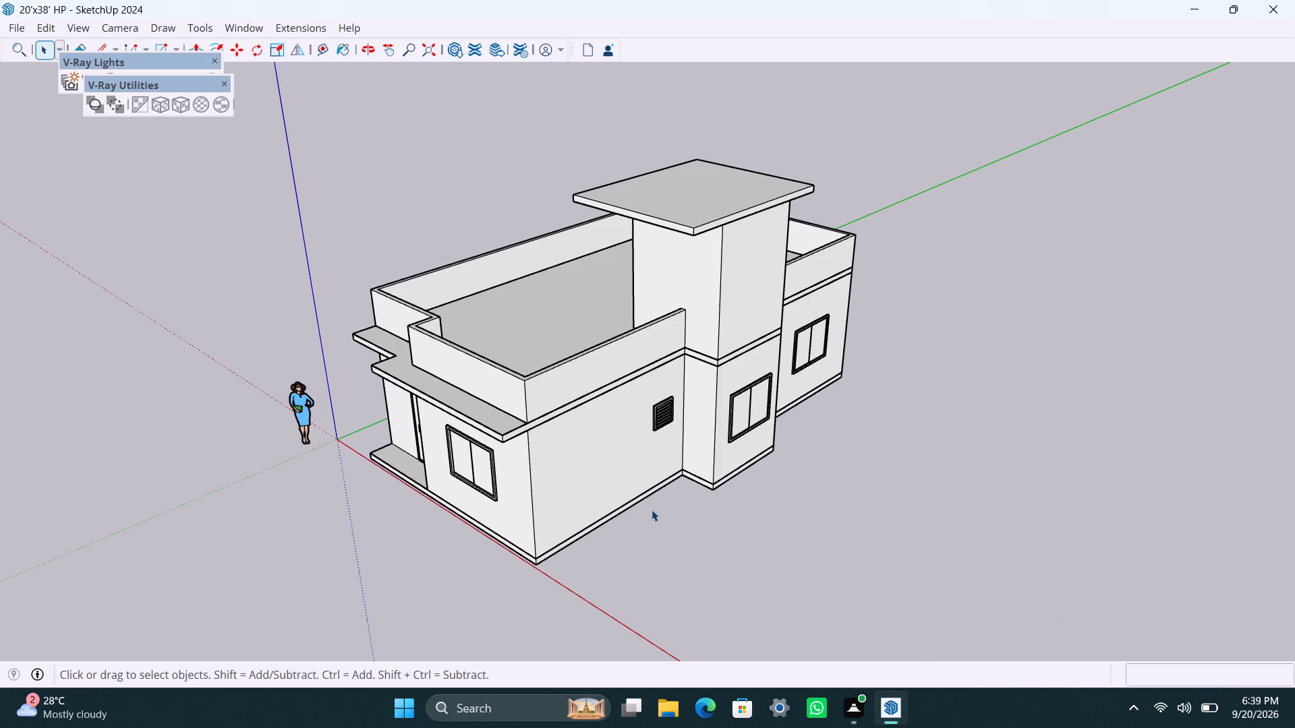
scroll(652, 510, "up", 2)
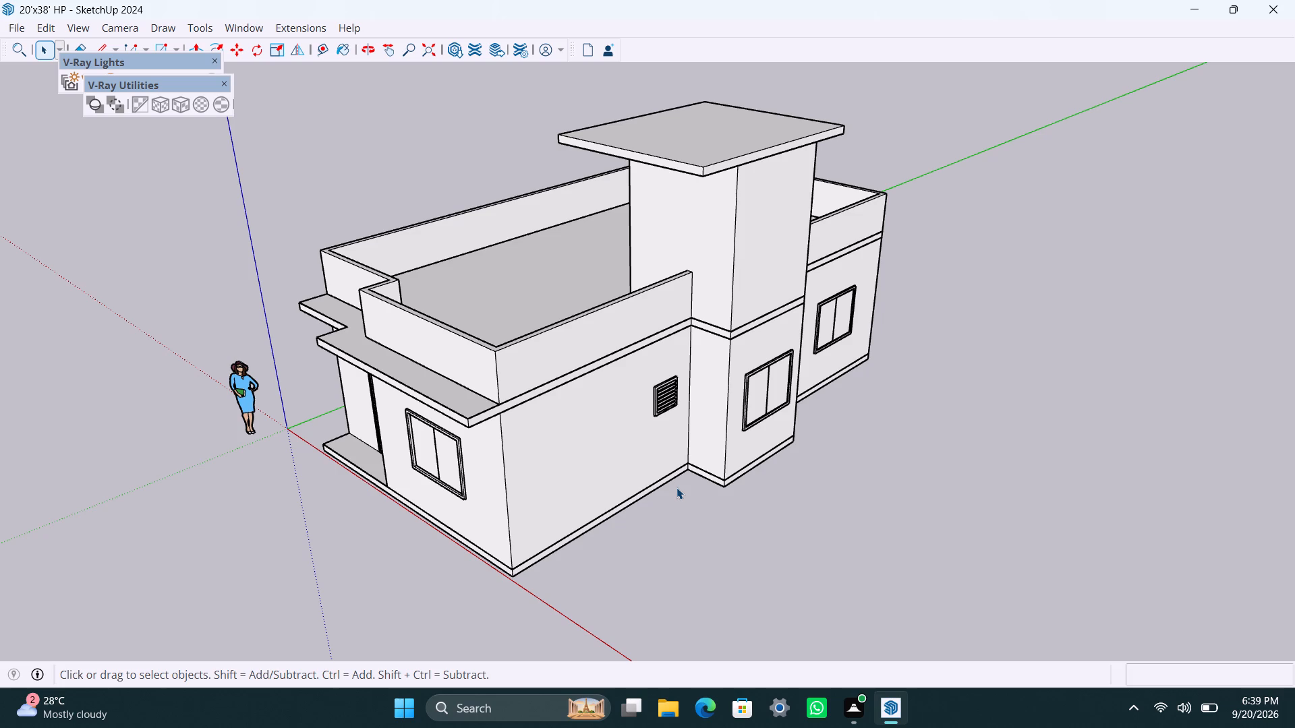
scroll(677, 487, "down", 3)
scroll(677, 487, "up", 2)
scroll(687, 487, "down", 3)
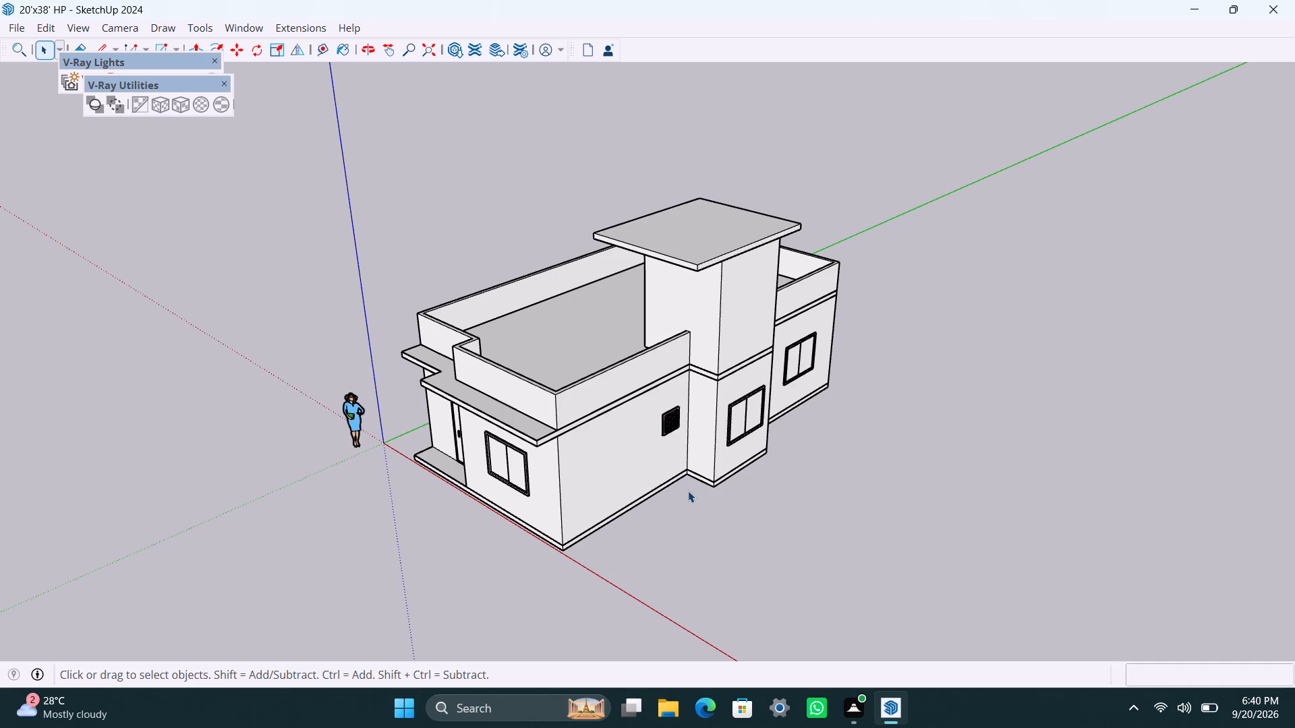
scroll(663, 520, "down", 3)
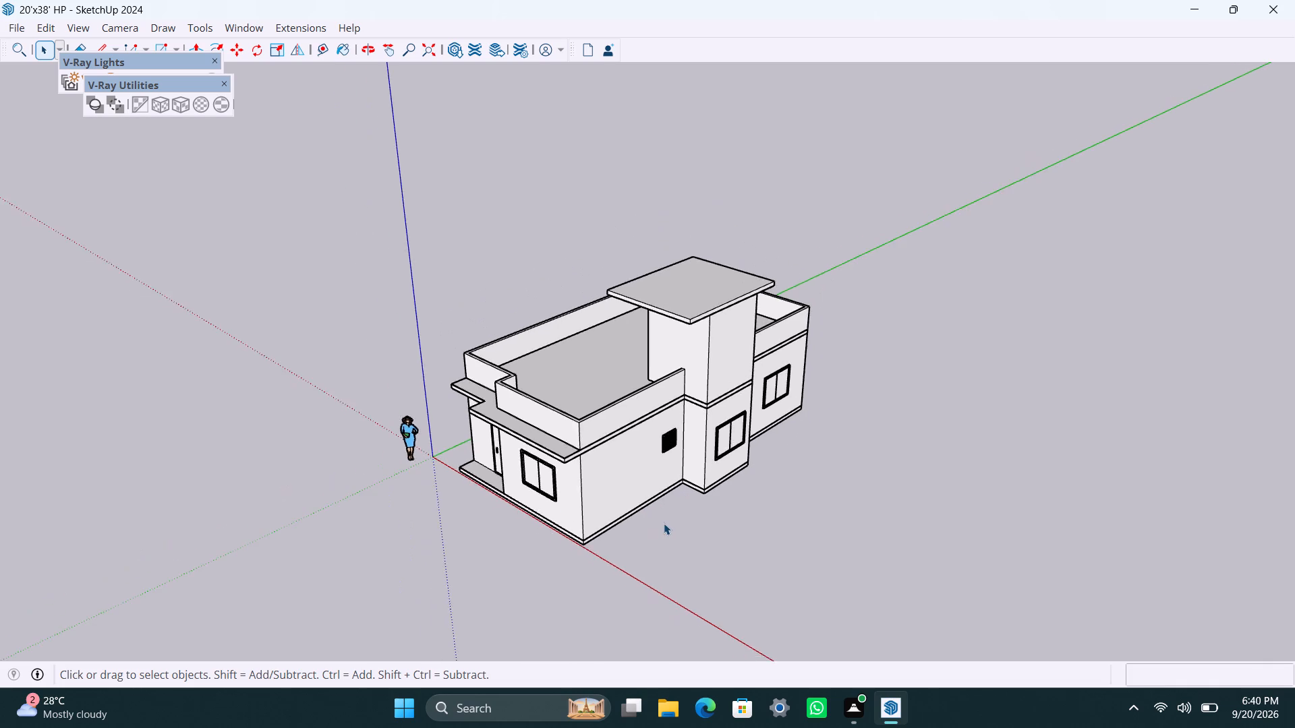
Examine the louvred-vent side wall up close, including the vent, bay window, plinth band and rear window.
scroll(664, 523, "up", 6)
middle_click_drag(704, 501, 606, 502)
scroll(629, 493, "up", 5)
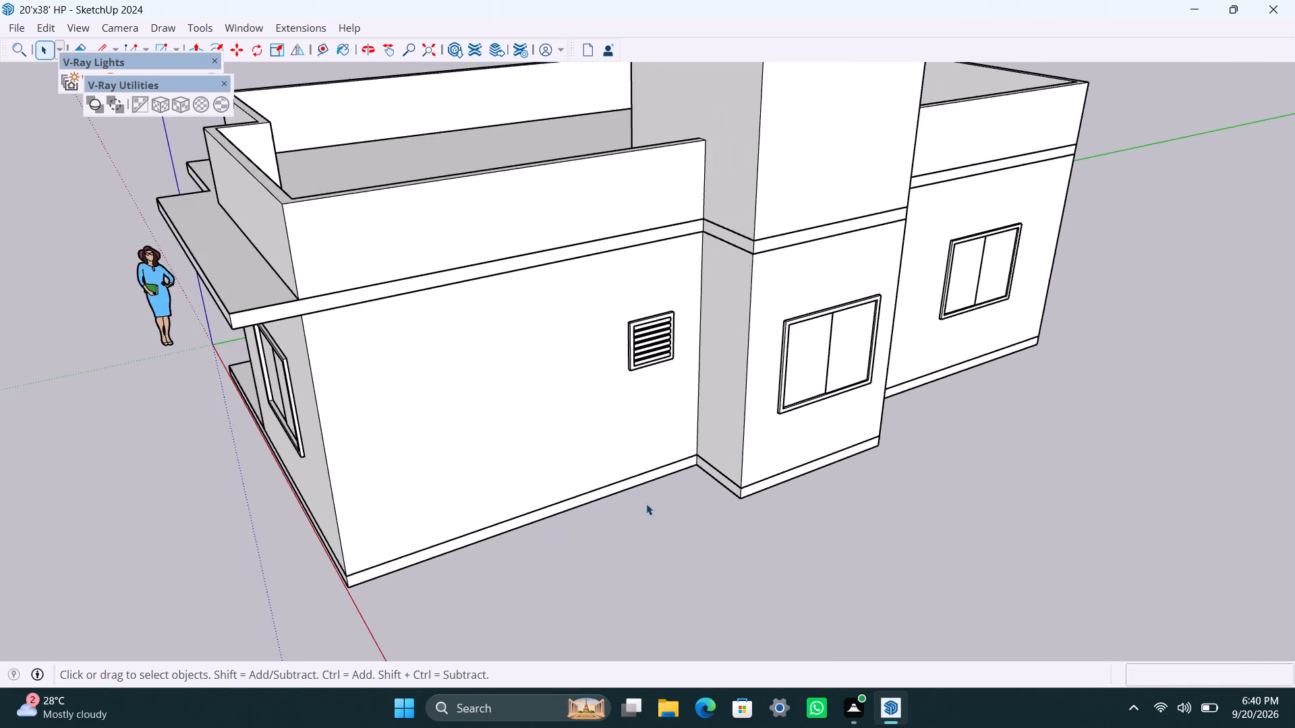
scroll(646, 504, "up", 2)
scroll(646, 504, "down", 2)
scroll(646, 504, "up", 2)
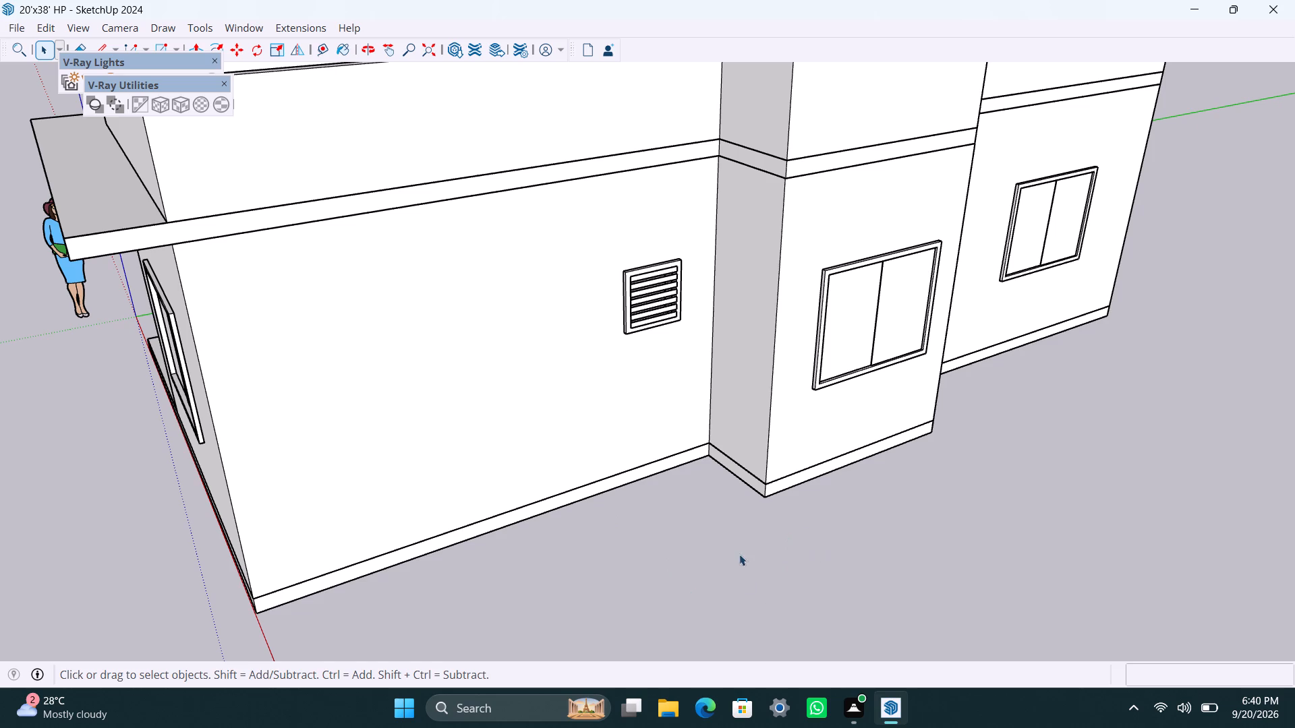
scroll(786, 605, "down", 1)
scroll(745, 617, "up", 2)
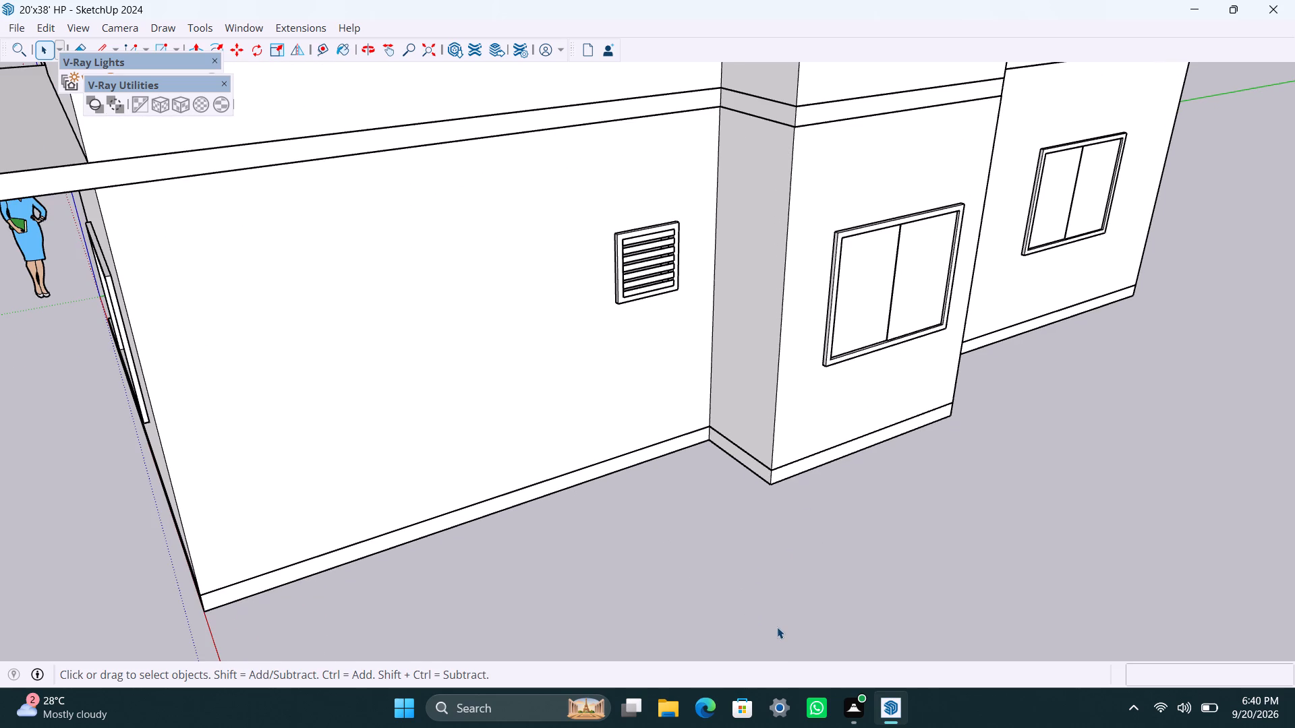
scroll(777, 627, "down", 2)
scroll(777, 627, "up", 1)
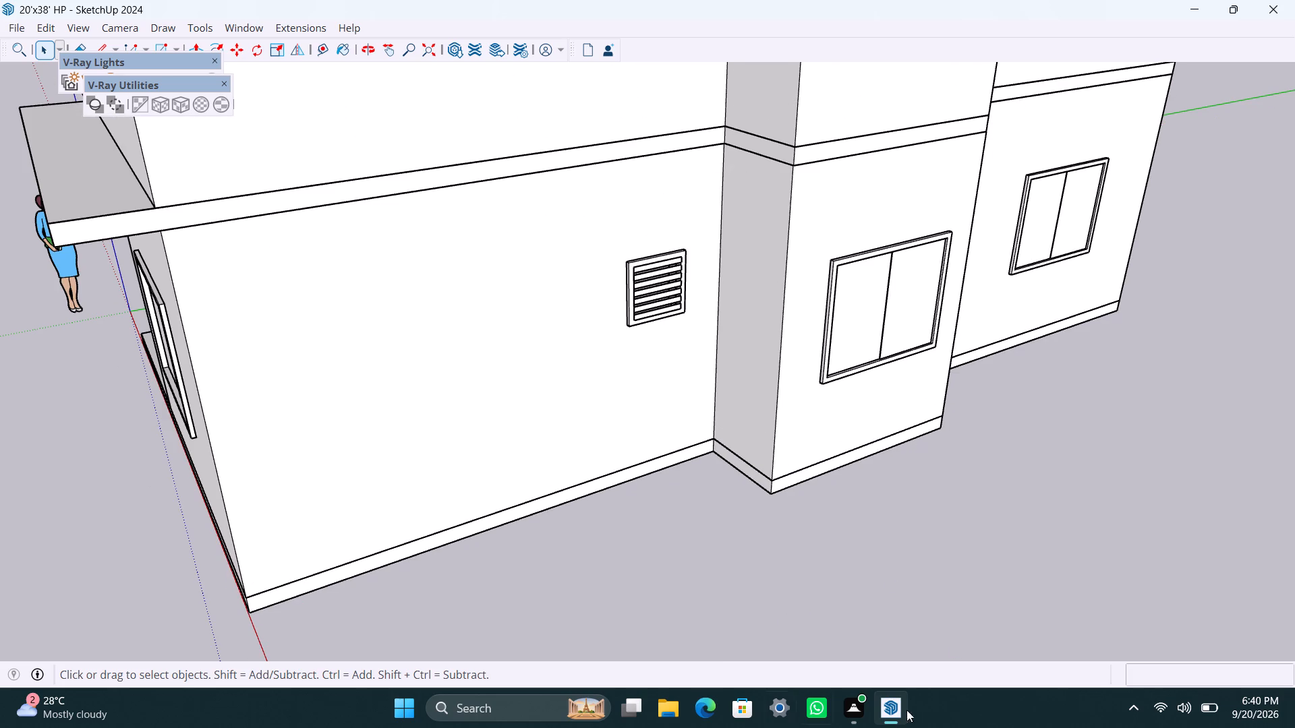
scroll(666, 535, "down", 3)
Examine both sides of the projecting bay, including the two louvred vents, parapet walls and the junction with the side wall.
middle_click_drag(954, 433, 618, 506)
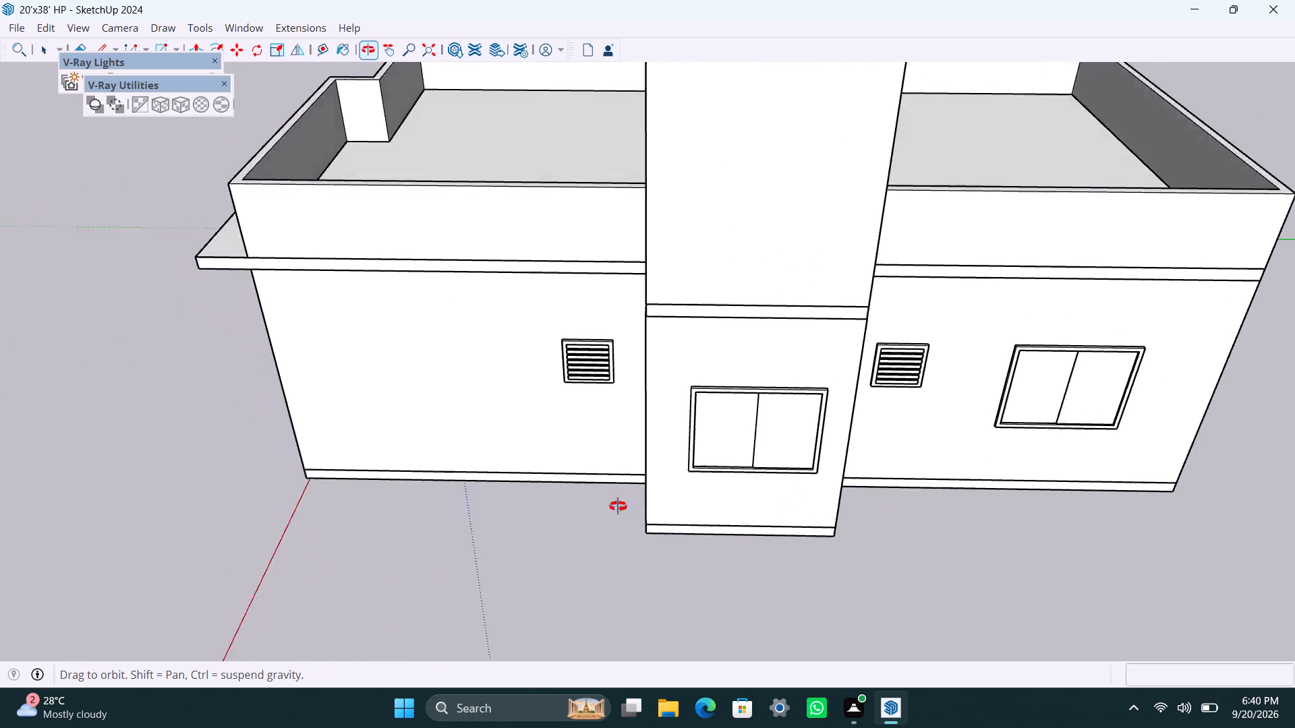
middle_click_drag(618, 506, 582, 516)
scroll(825, 512, "up", 2)
middle_click_drag(942, 507, 656, 448)
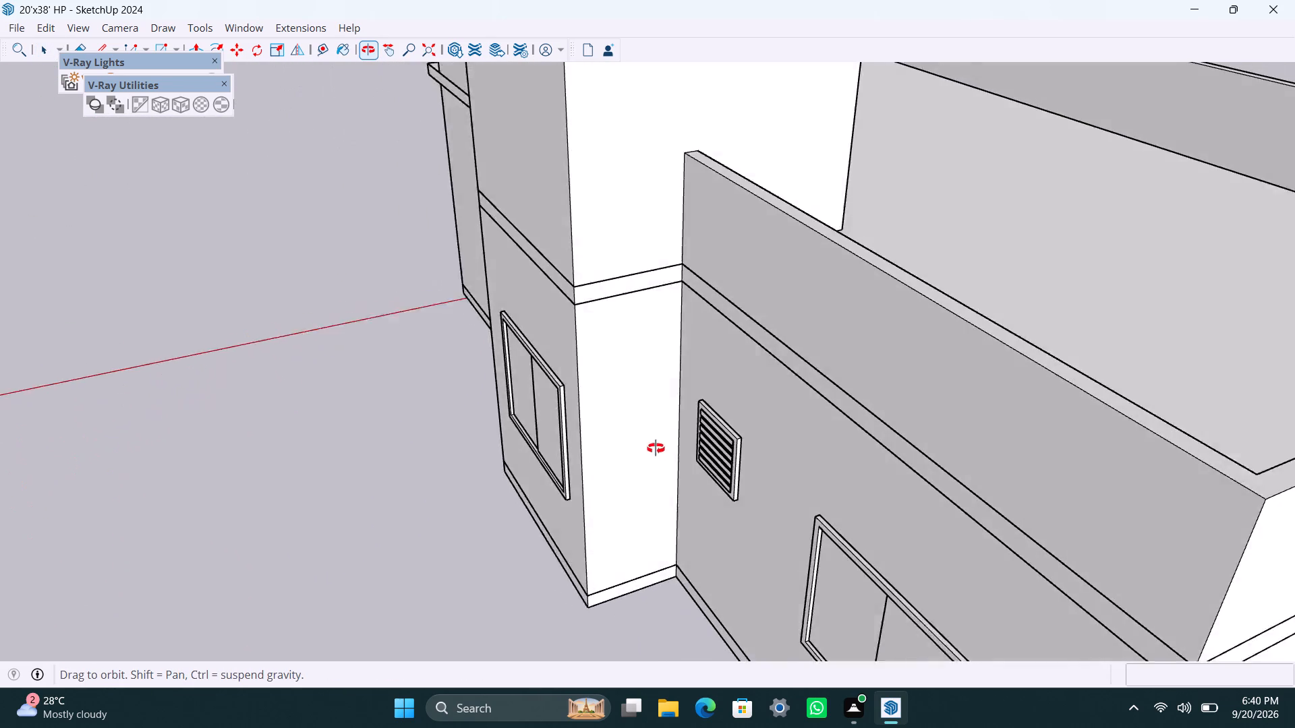
middle_click_drag(656, 448, 1294, 409)
scroll(579, 490, "down", 4)
middle_click_drag(391, 564, 685, 537)
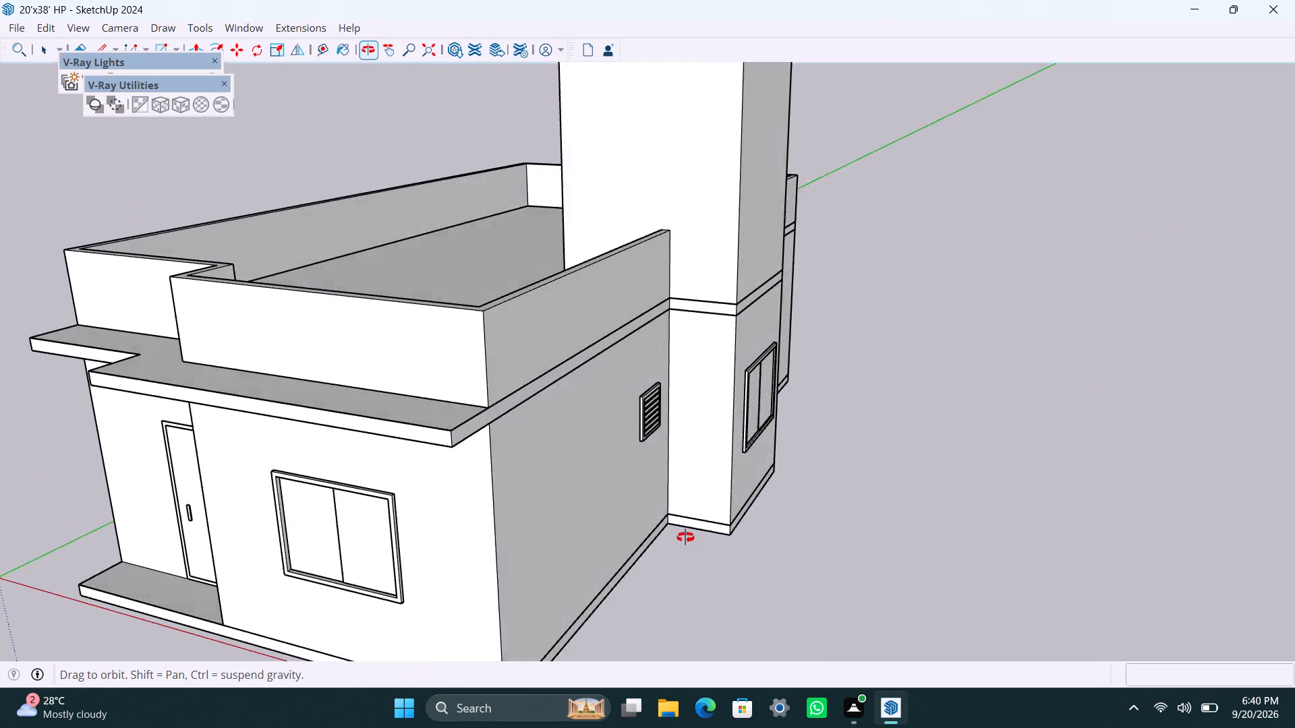
middle_click_drag(685, 537, 693, 525)
scroll(611, 527, "up", 1)
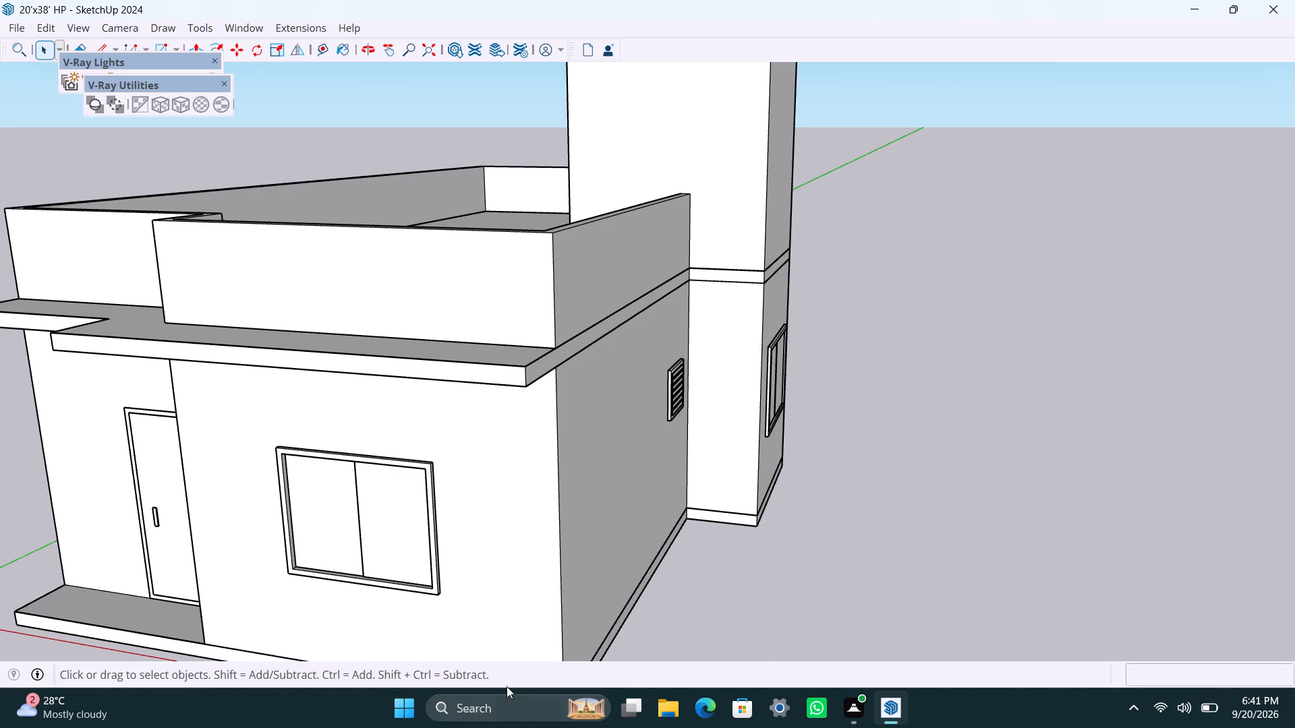
Examine the entrance corner near eye level, including the door, front step, stepped ledge and two-pane front window.
scroll(762, 200, "down", 4)
scroll(609, 291, "up", 3)
middle_click_drag(519, 342, 840, 321)
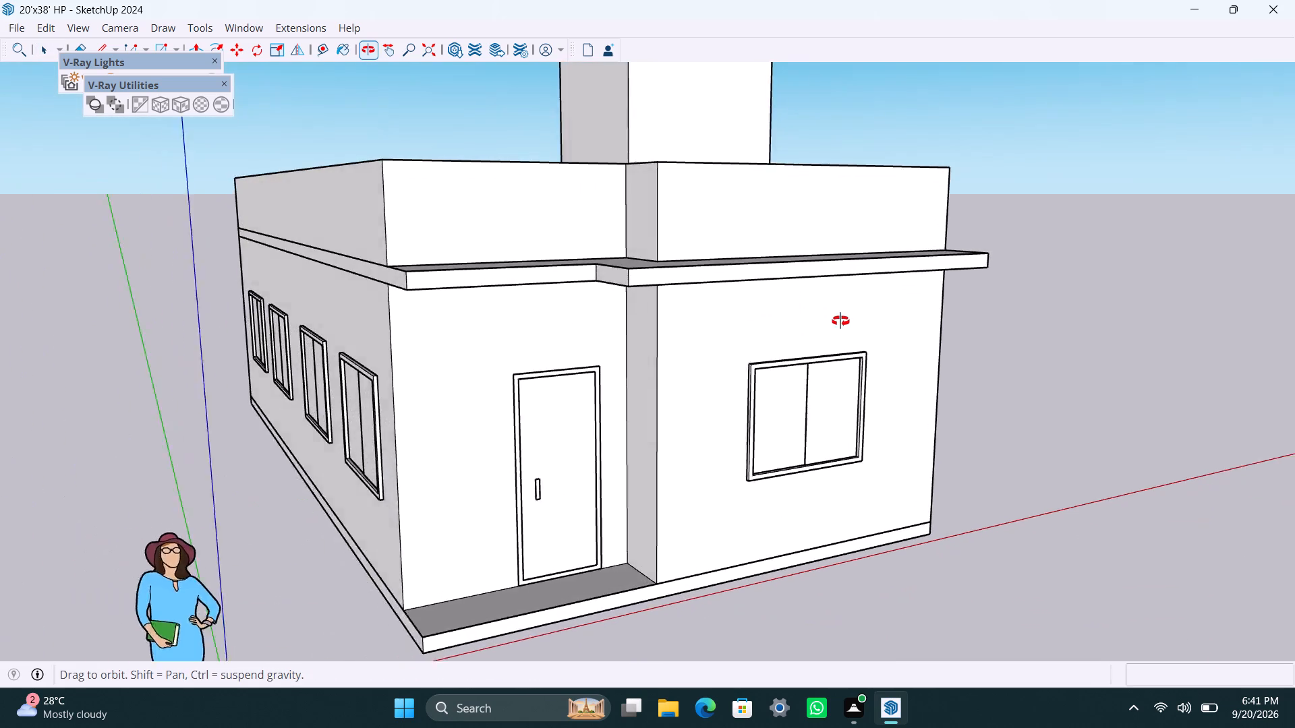
middle_click_drag(840, 321, 841, 321)
scroll(770, 351, "down", 3)
scroll(741, 362, "up", 3)
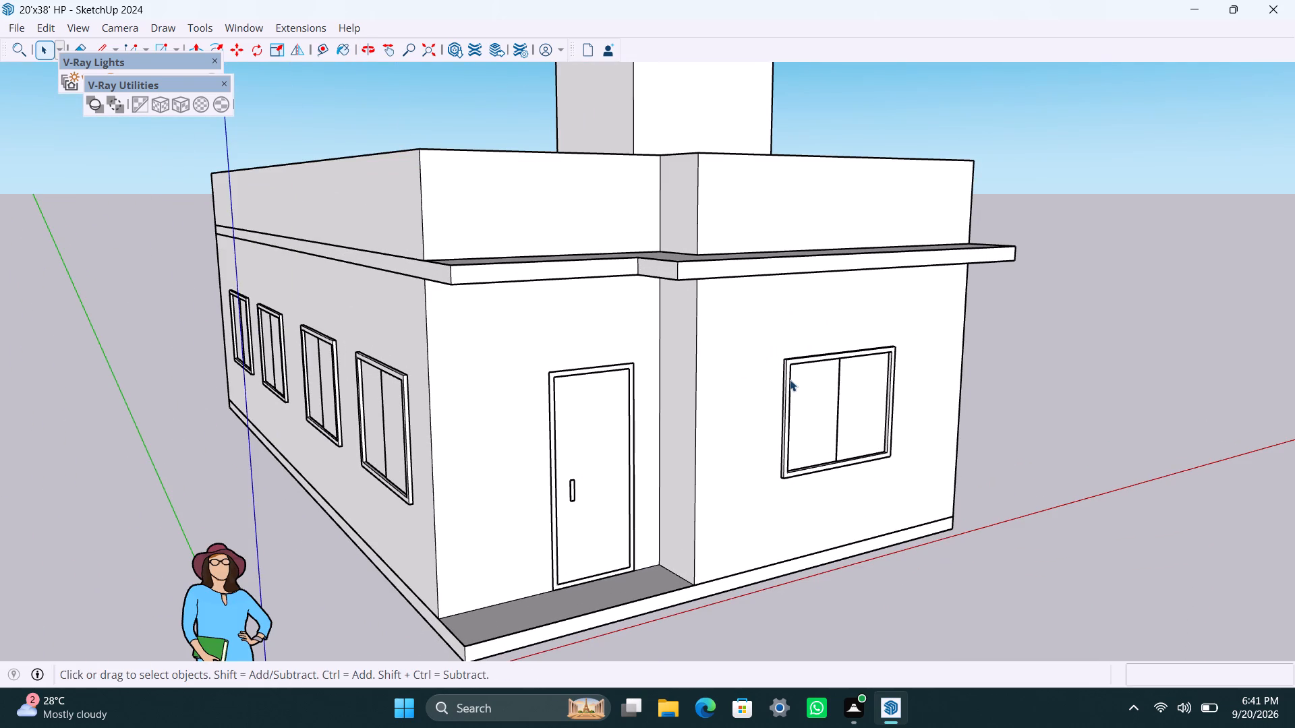
scroll(873, 384, "up", 1)
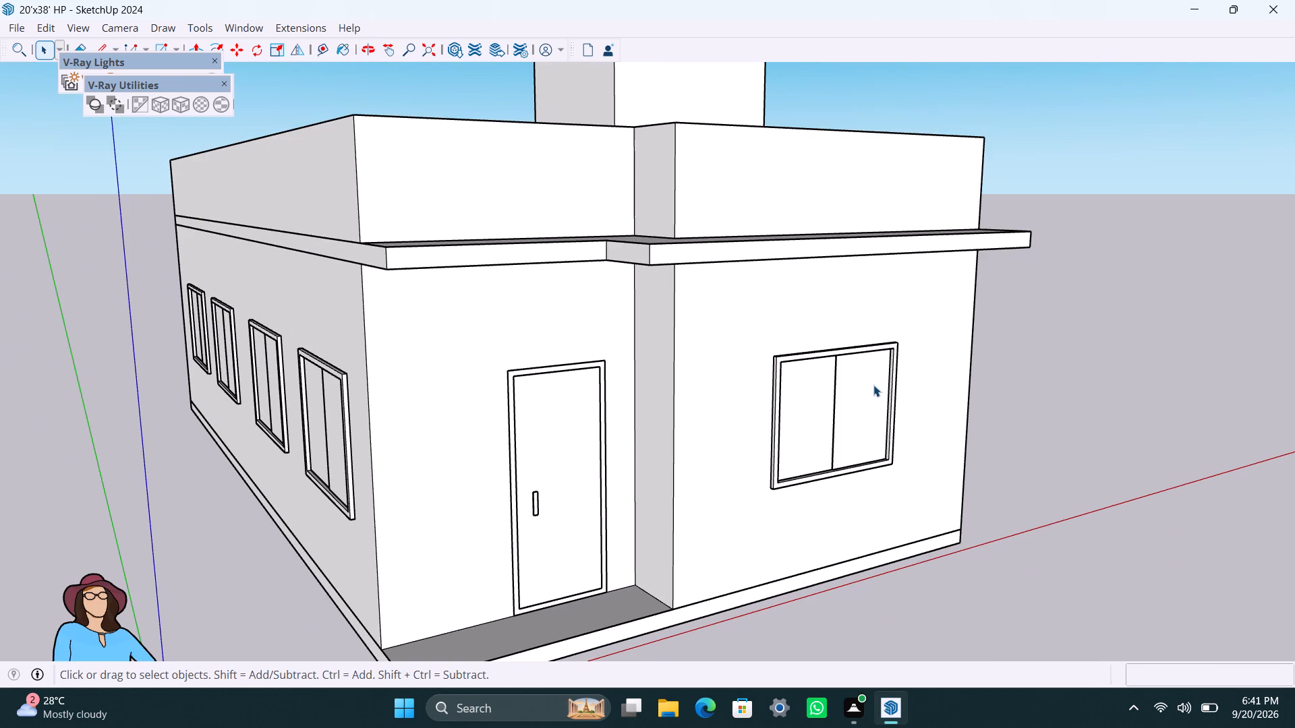
scroll(864, 388, "down", 2)
scroll(863, 389, "up", 3)
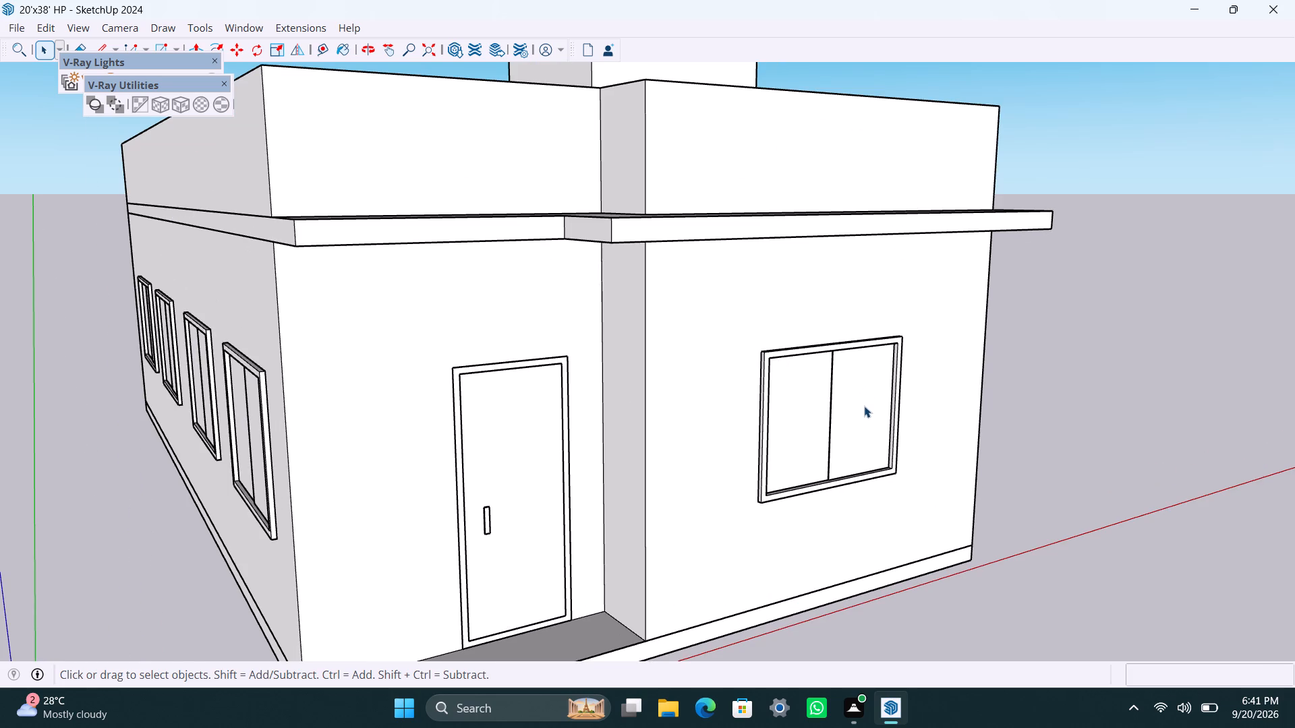
Examine the front elevation near eye level, including the door handle, window frame, recess edge and ledge.
scroll(864, 406, "down", 2)
scroll(864, 406, "up", 1)
scroll(864, 406, "down", 2)
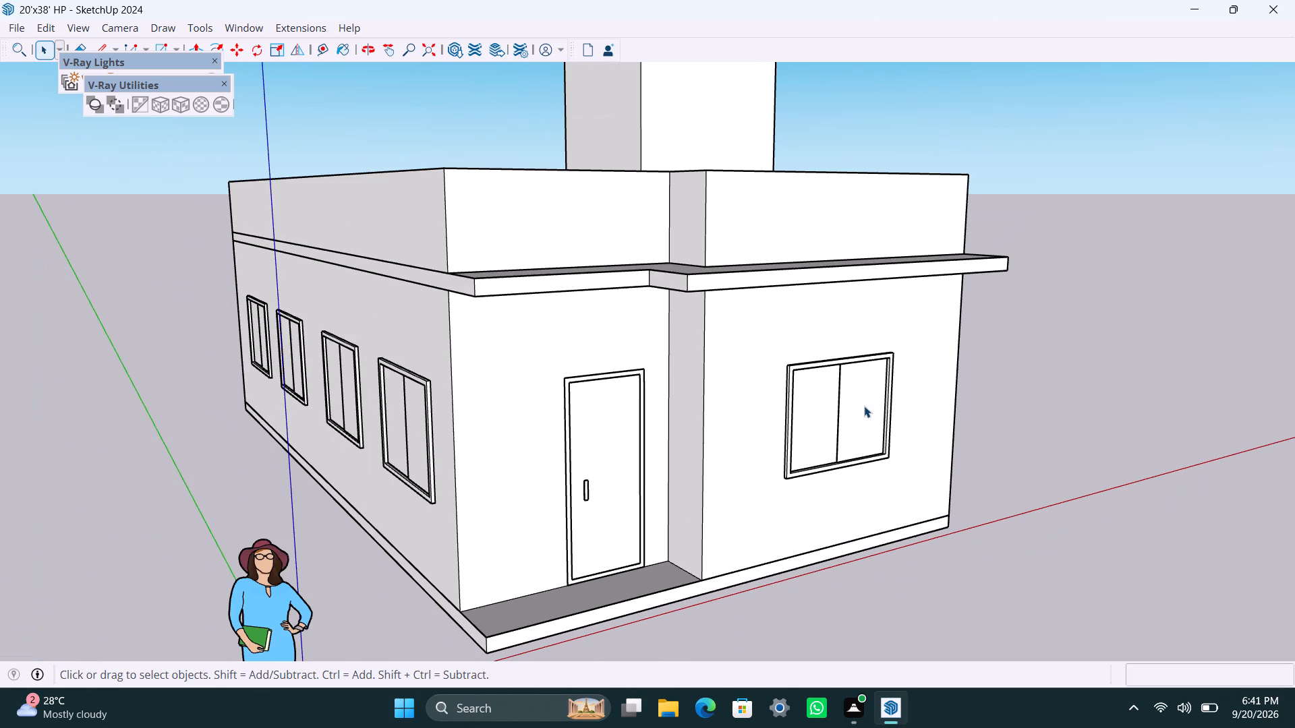
scroll(864, 406, "up", 1)
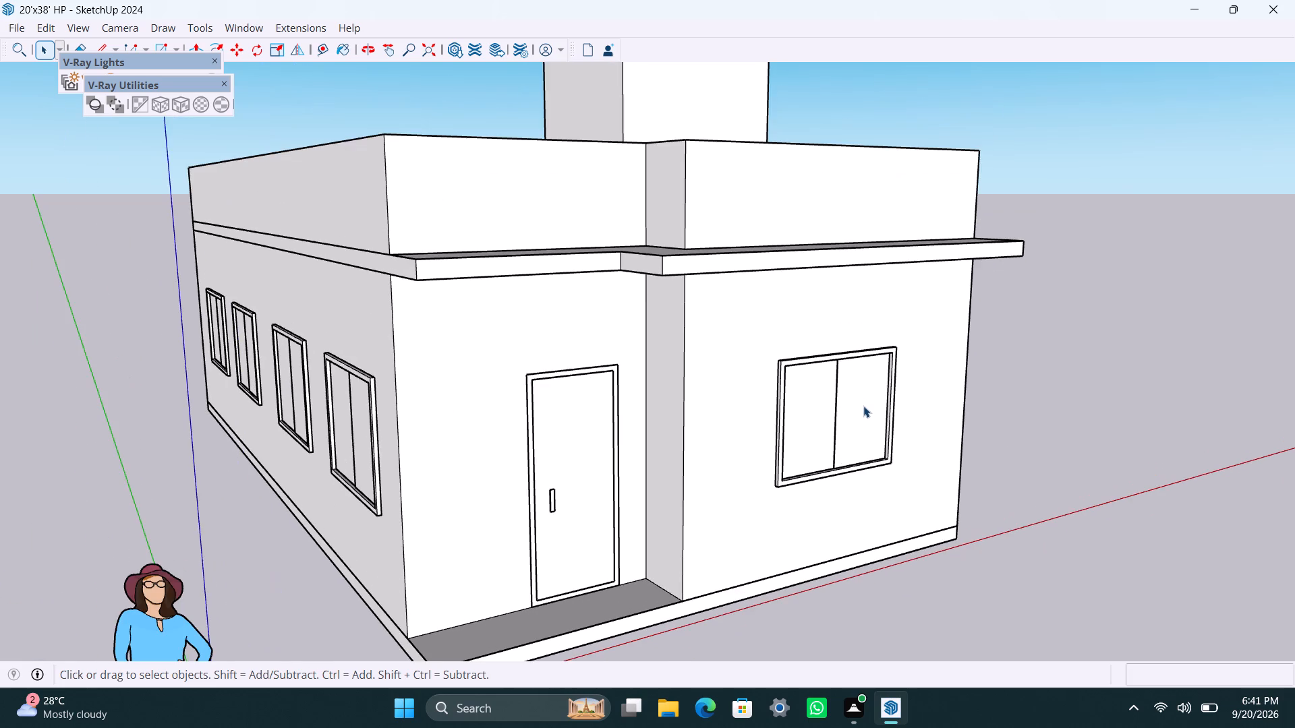
scroll(863, 406, "down", 2)
scroll(863, 406, "up", 2)
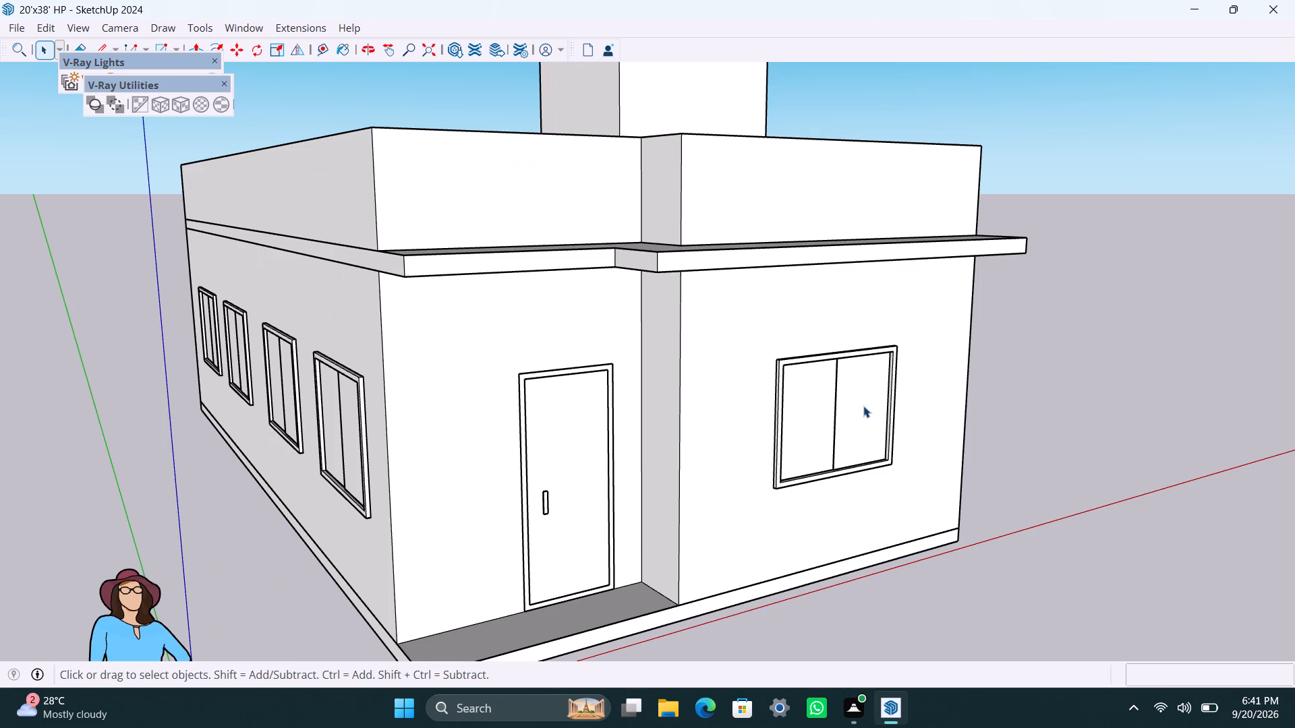
scroll(863, 406, "down", 1)
scroll(863, 406, "up", 4)
scroll(858, 372, "down", 3)
middle_click_drag(858, 369, 797, 376)
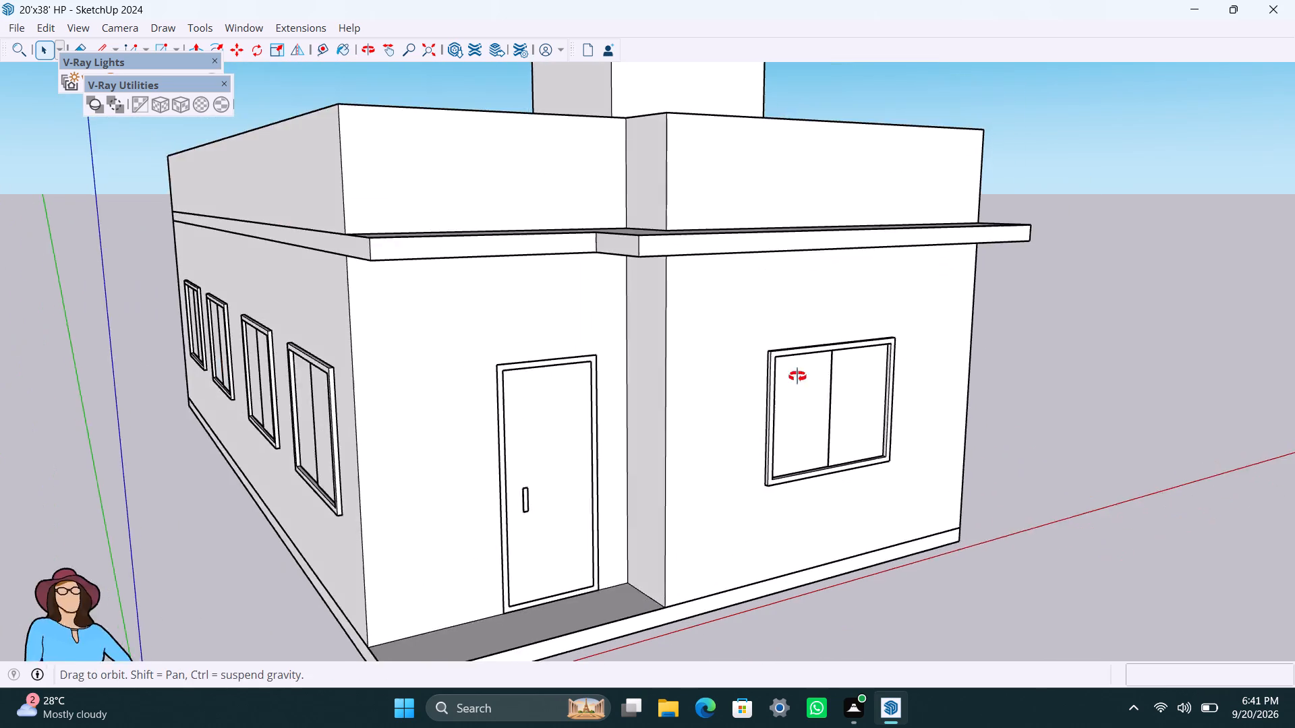
middle_click_drag(797, 376, 743, 376)
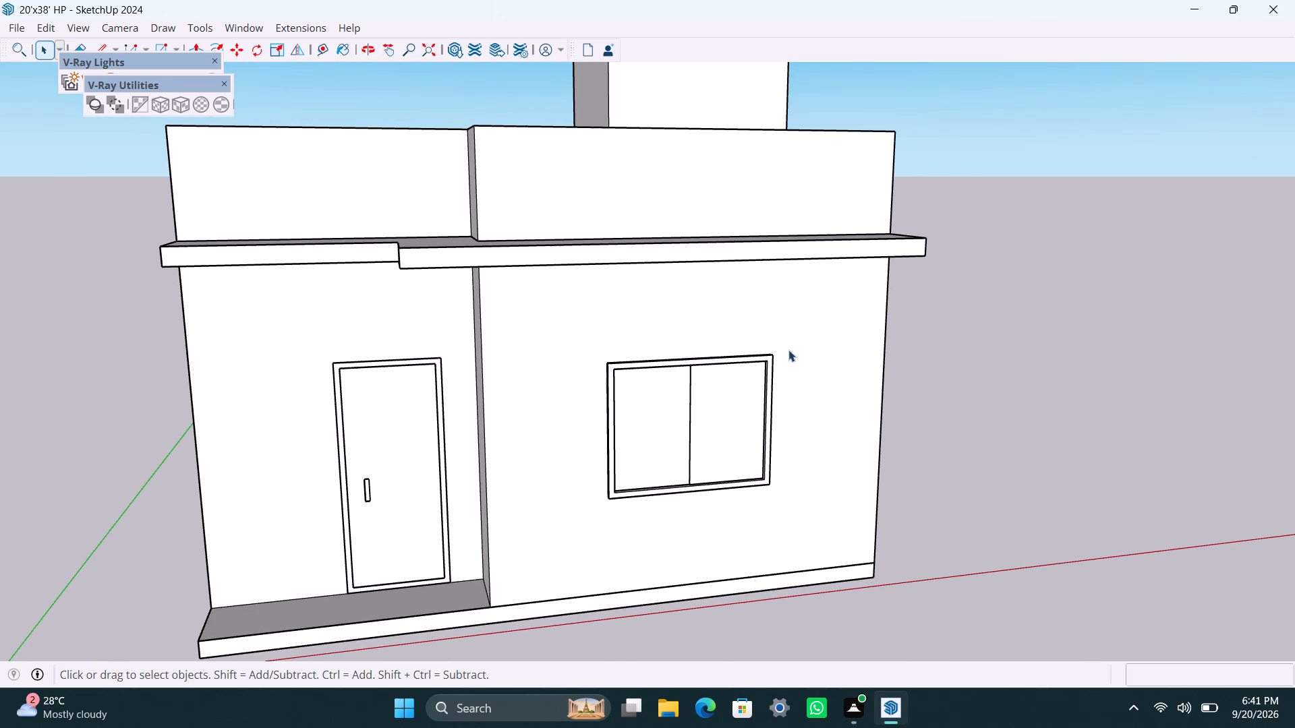
Examine the front corner and louvred-vent side wall from above, including the roof ledge, parapet, vent and projecting bay.
scroll(795, 342, "up", 1)
middle_click_drag(847, 344, 576, 377)
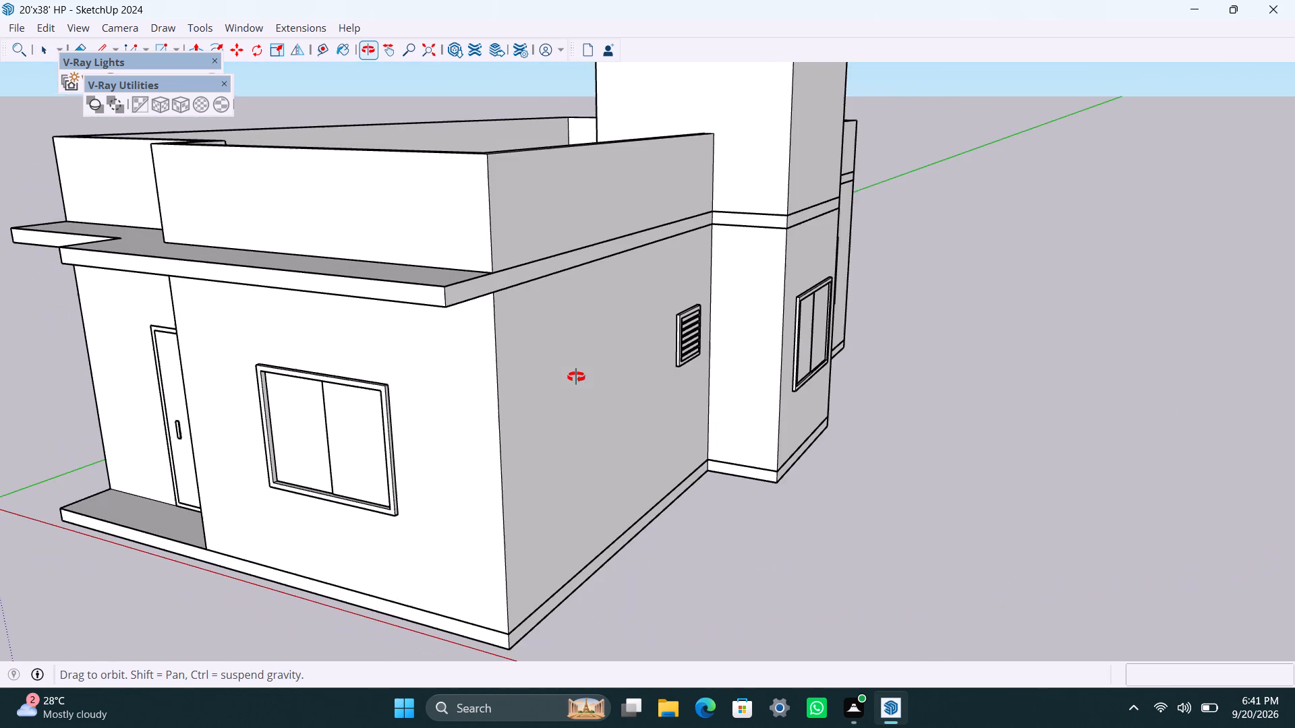
middle_click_drag(576, 377, 531, 375)
scroll(530, 373, "down", 2)
middle_click_drag(602, 389, 878, 389, "shift")
scroll(860, 393, "up", 2)
middle_click_drag(851, 432, 743, 475)
scroll(743, 475, "up", 1)
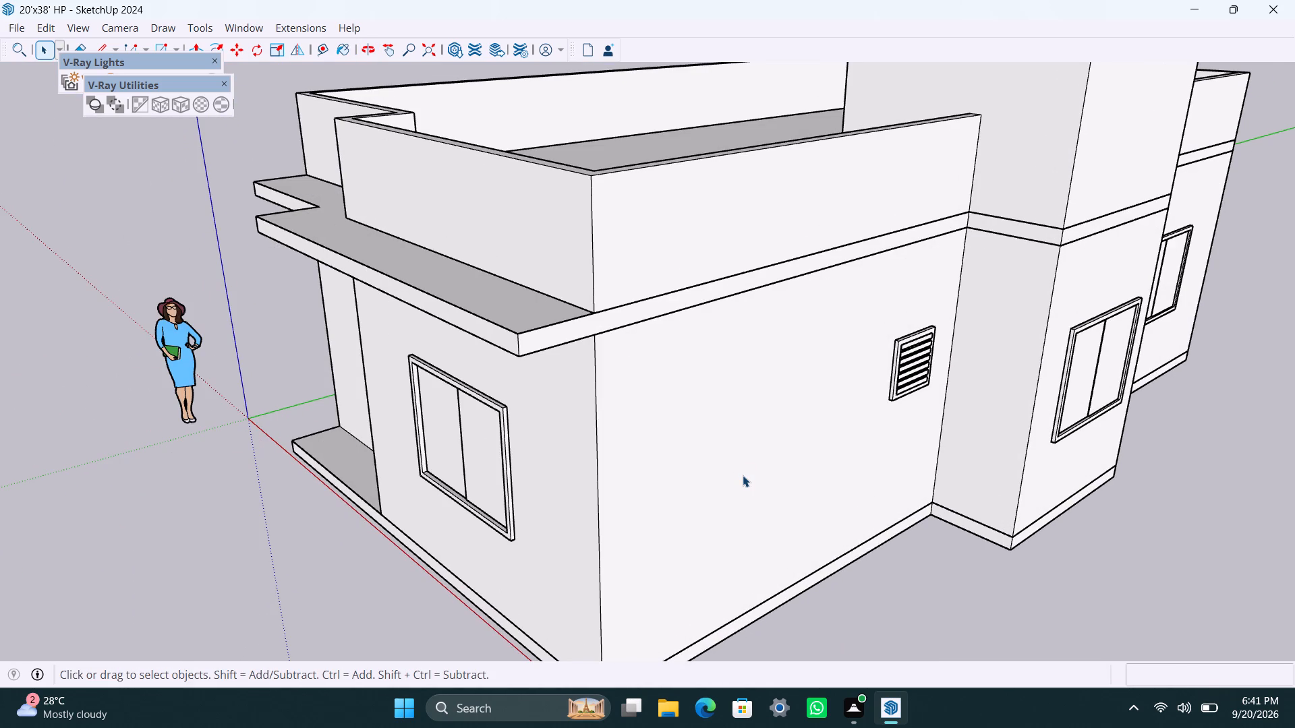
scroll(743, 475, "up", 1)
scroll(743, 475, "down", 1)
scroll(743, 475, "up", 1)
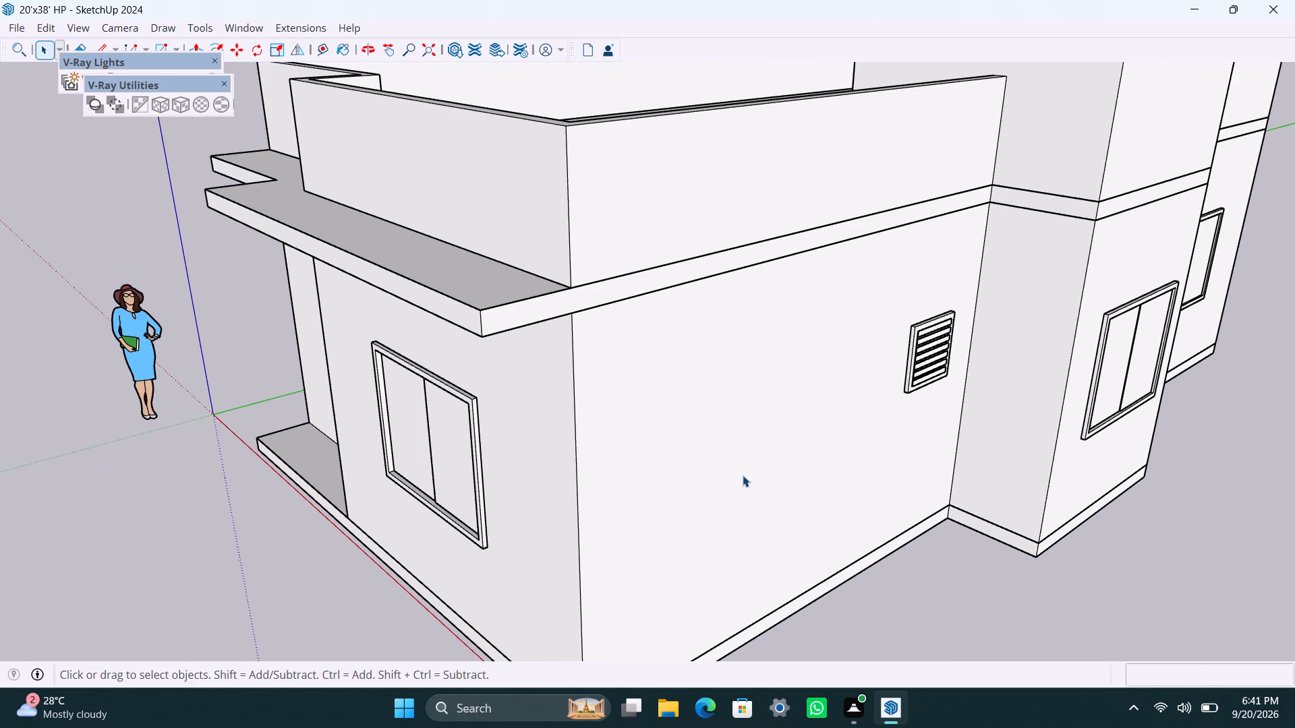
scroll(743, 475, "down", 2)
scroll(743, 475, "up", 2)
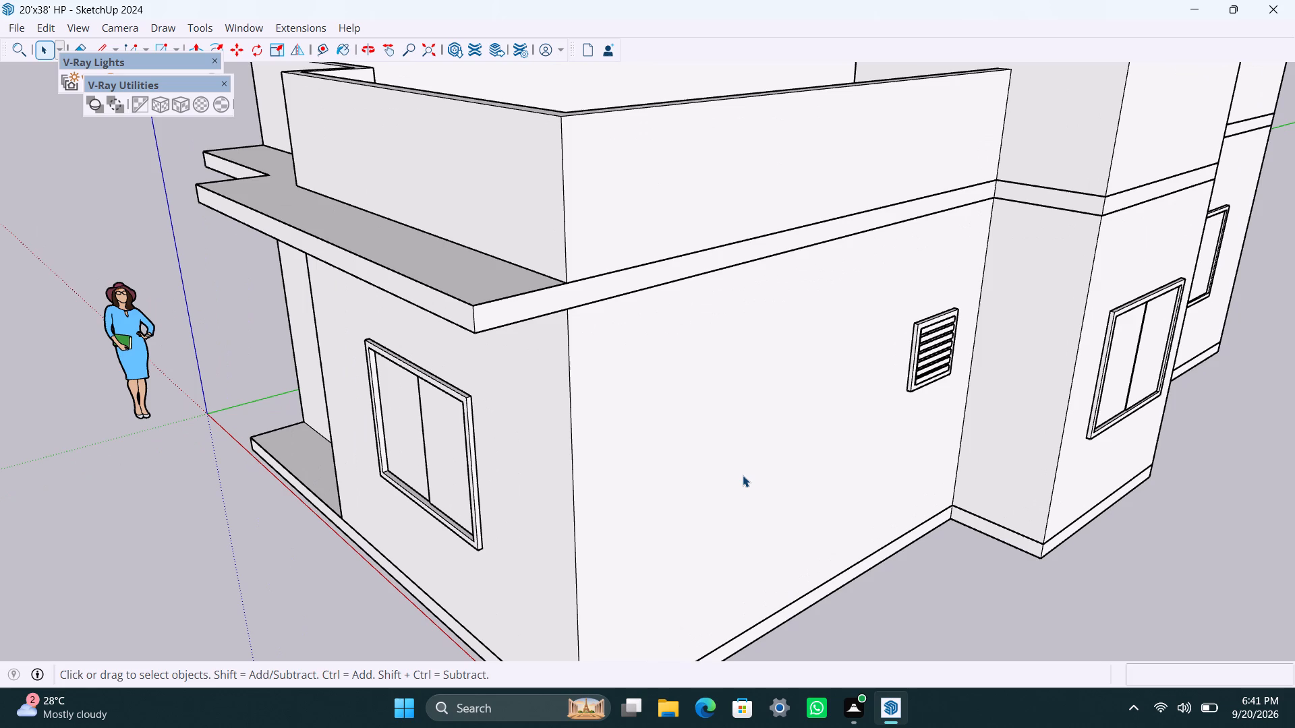
scroll(743, 475, "up", 1)
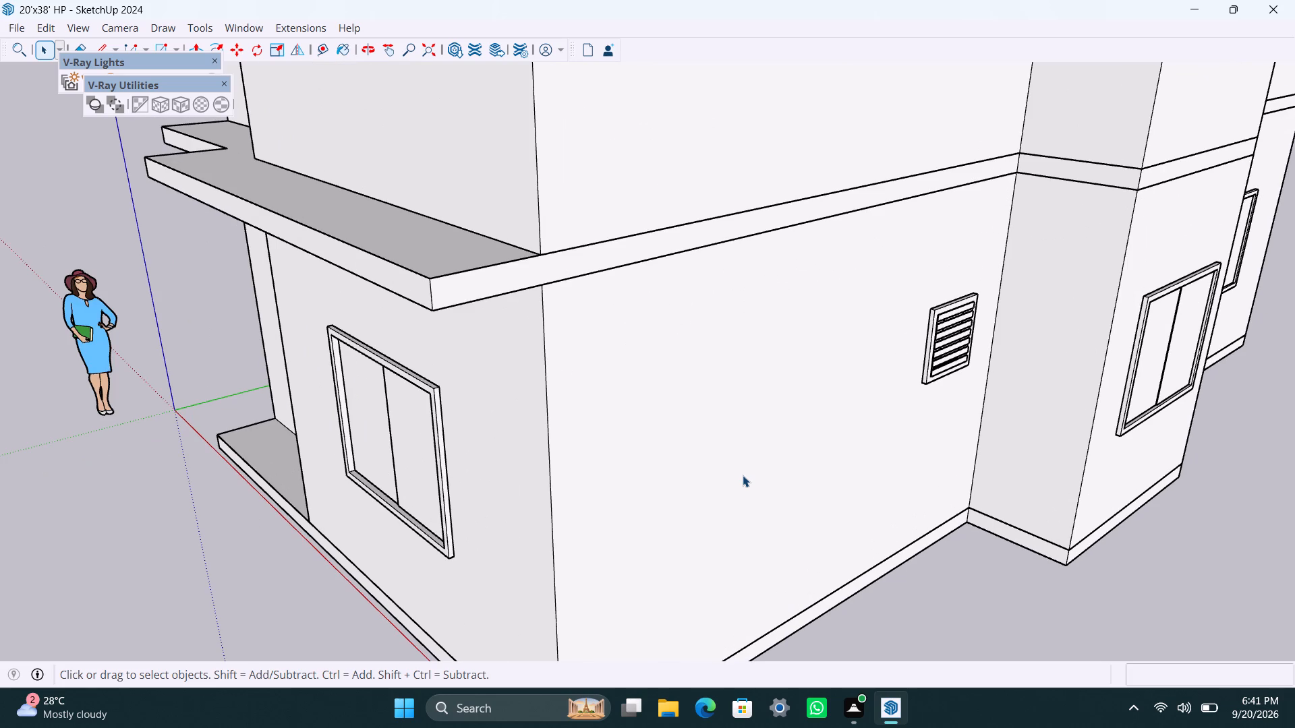
scroll(743, 475, "down", 2)
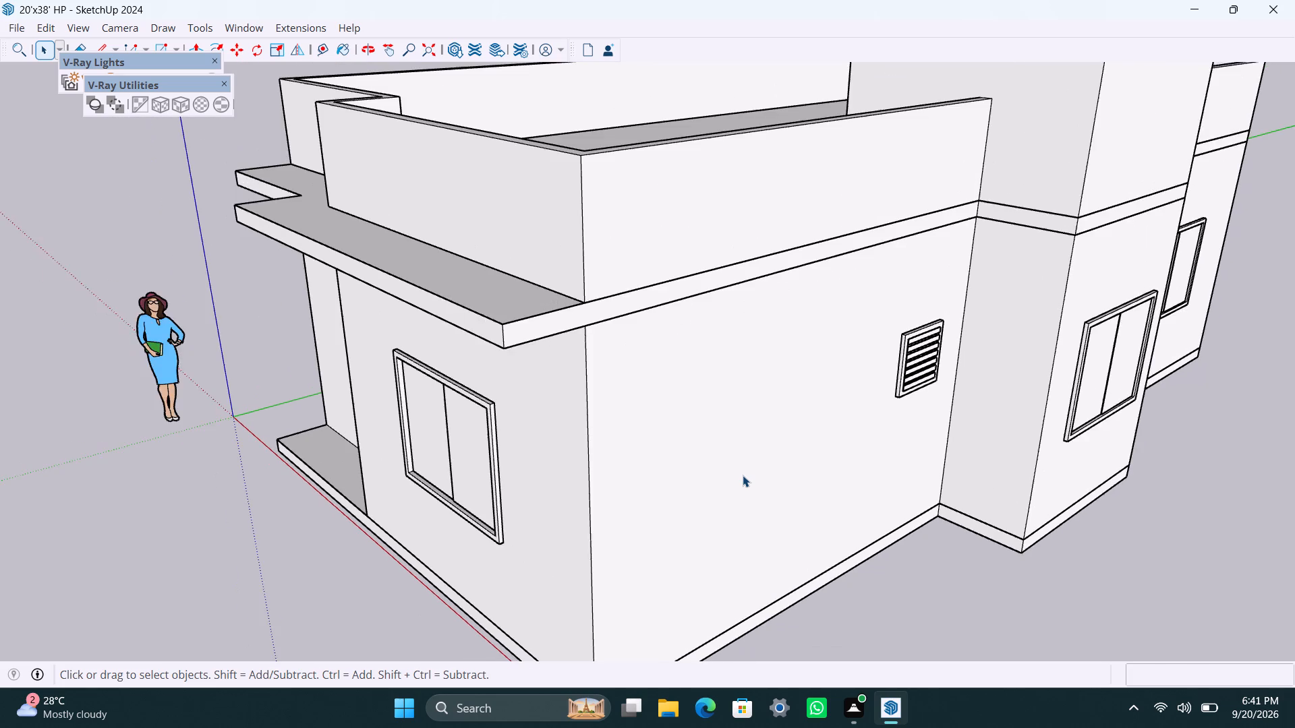
scroll(743, 475, "down", 1)
scroll(743, 475, "up", 5)
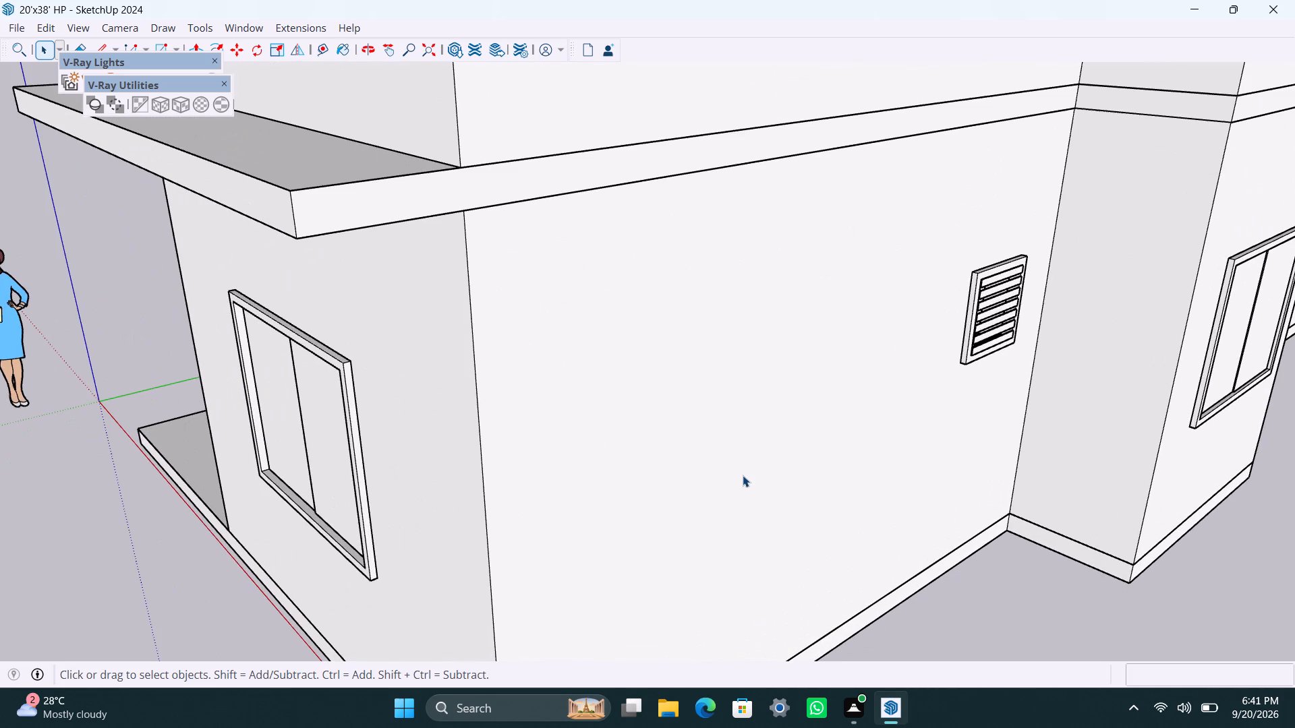
scroll(743, 475, "down", 3)
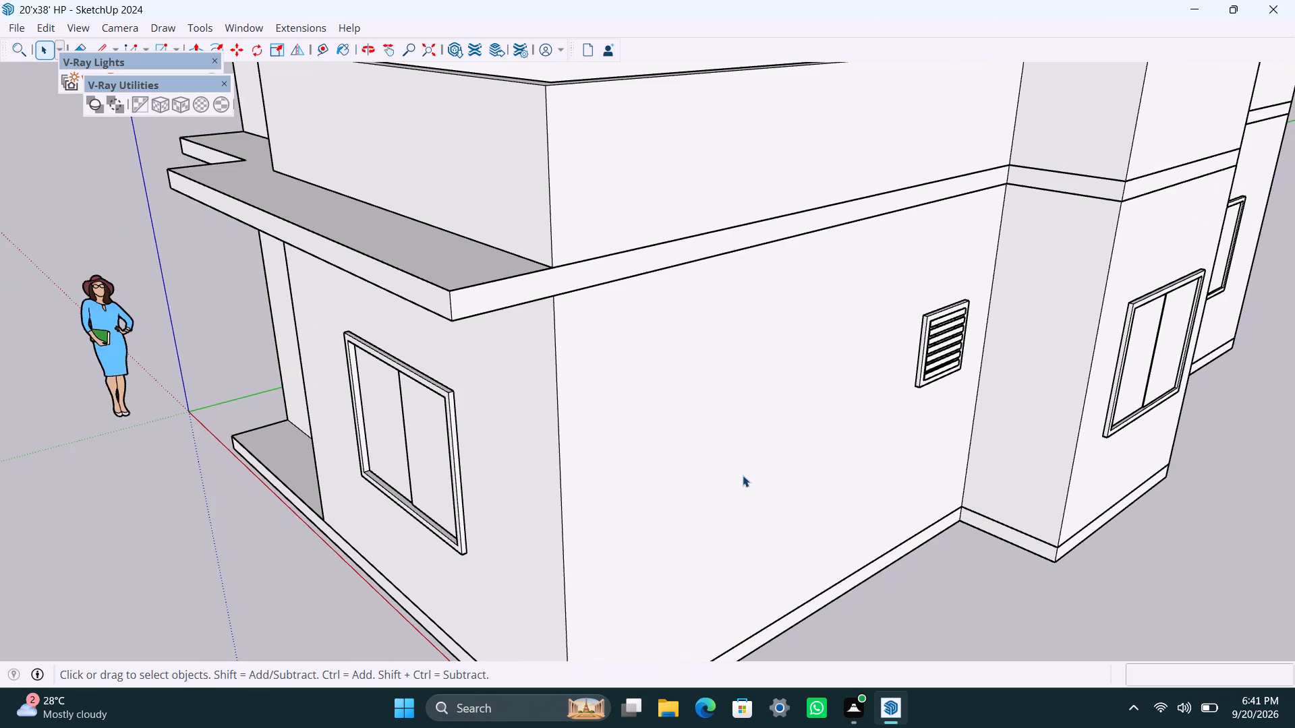
scroll(743, 475, "up", 3)
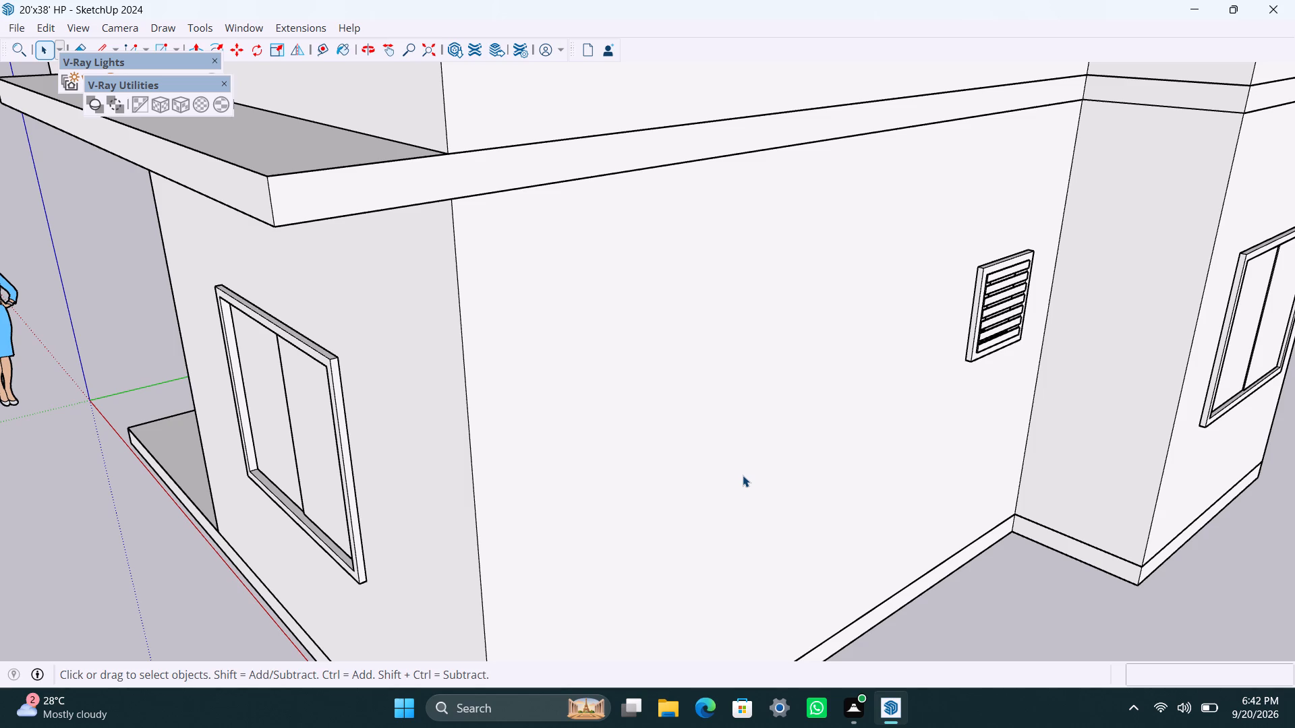
scroll(743, 474, "up", 1)
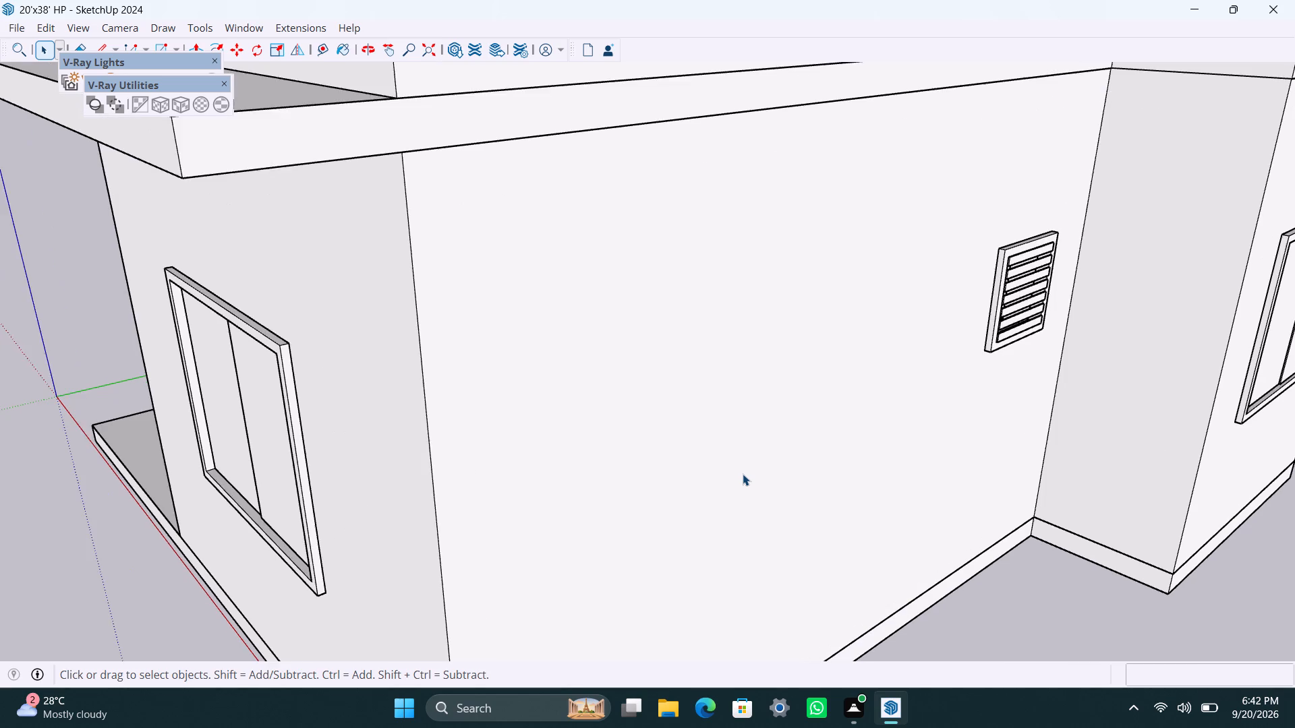
scroll(743, 474, "down", 8)
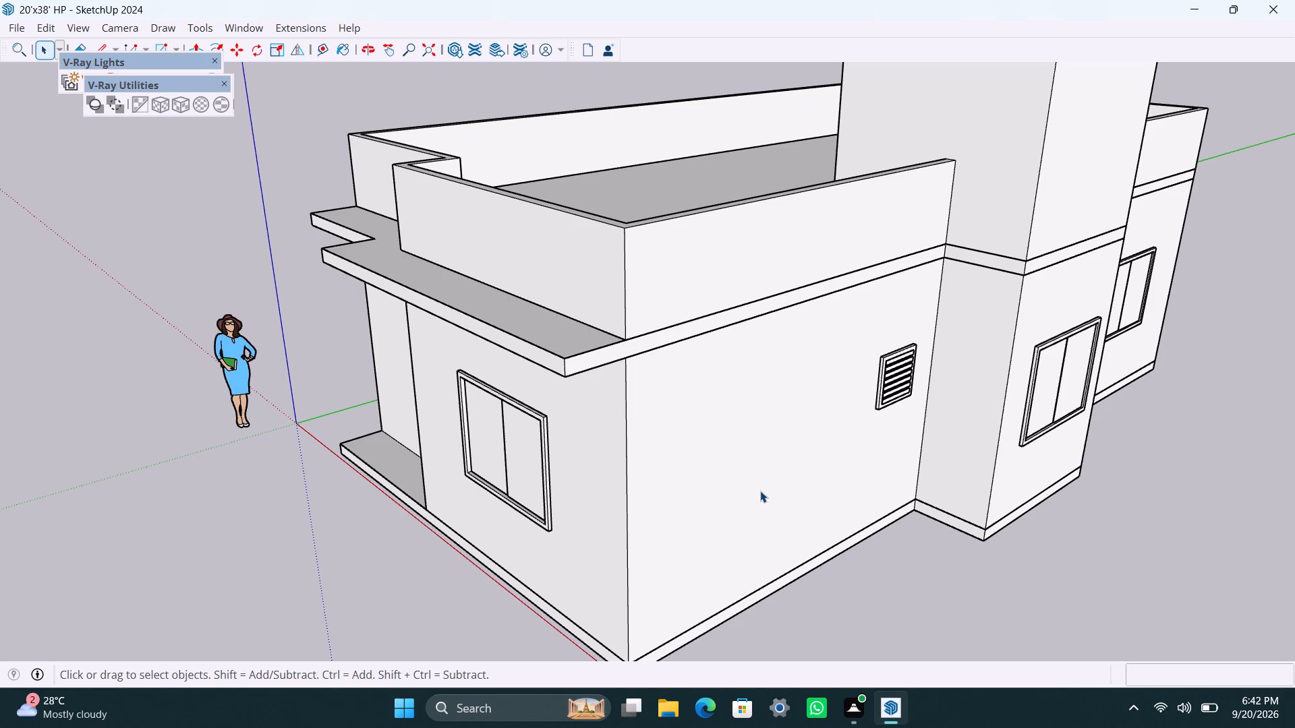
scroll(750, 514, "down", 2)
scroll(749, 535, "up", 2)
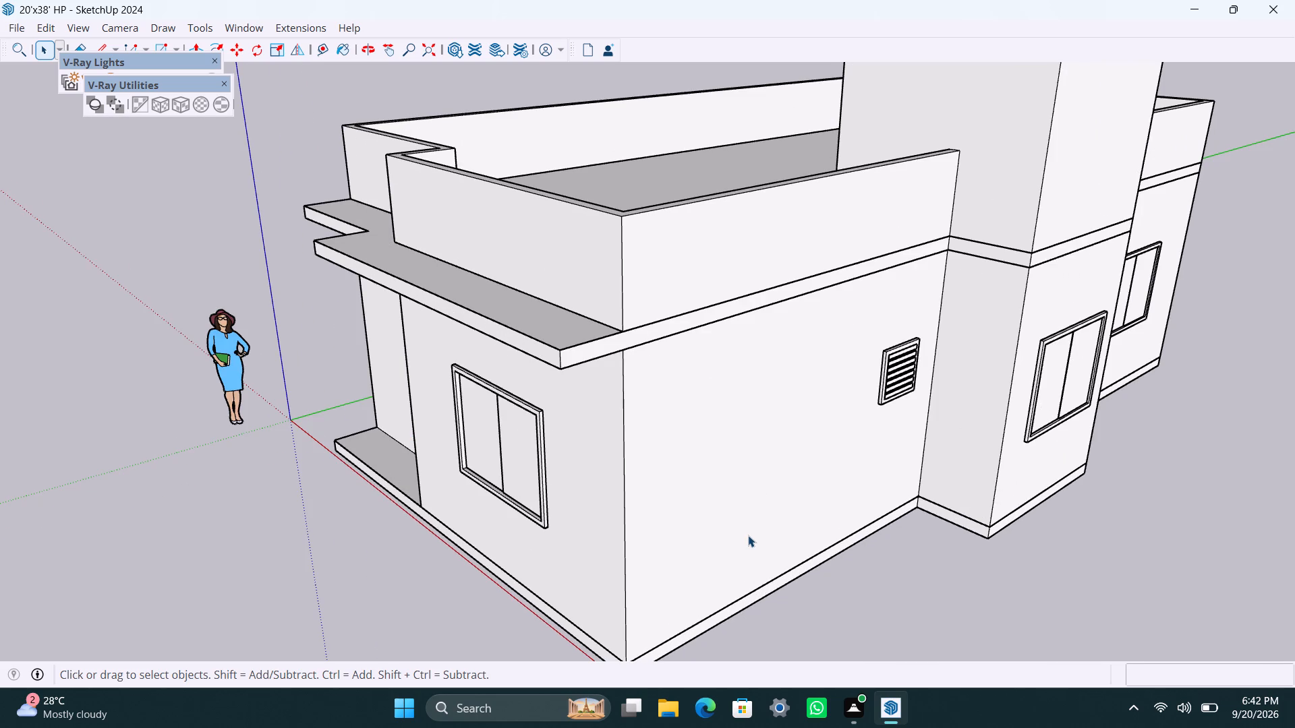
scroll(745, 537, "down", 3)
scroll(745, 537, "up", 3)
Examine the front elevation and entrance corner, including the door, recess, front step and the four windows along the side wall.
middle_click_drag(670, 592, 758, 586)
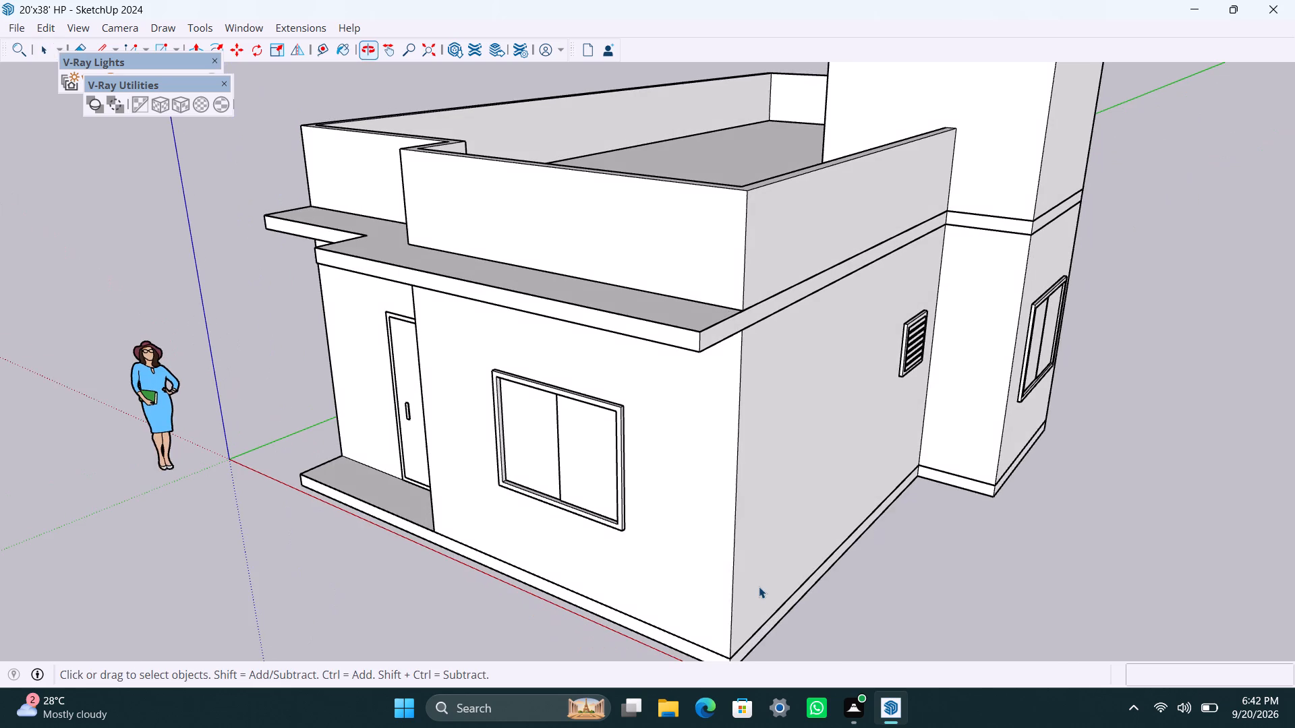
scroll(752, 592, "up", 2)
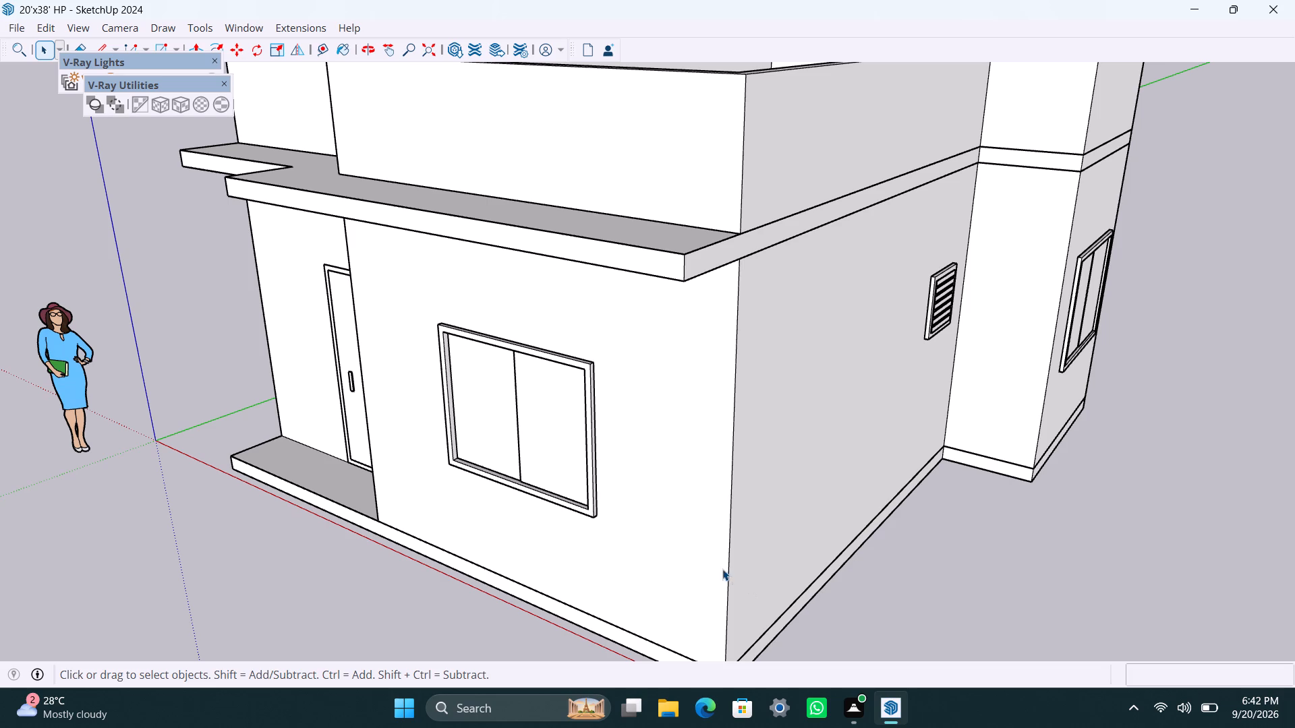
scroll(562, 439, "down", 2)
middle_click_drag(467, 553, 718, 465)
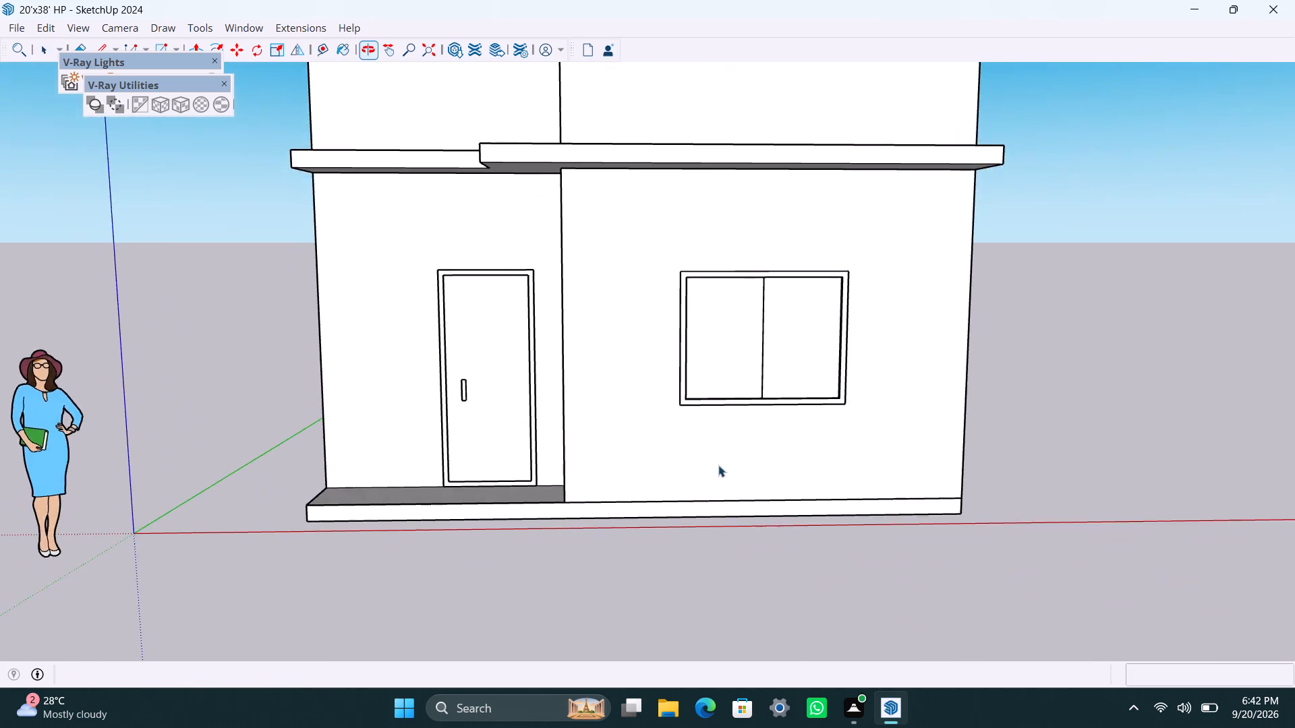
scroll(716, 465, "down", 4)
middle_click_drag(609, 519, 711, 505)
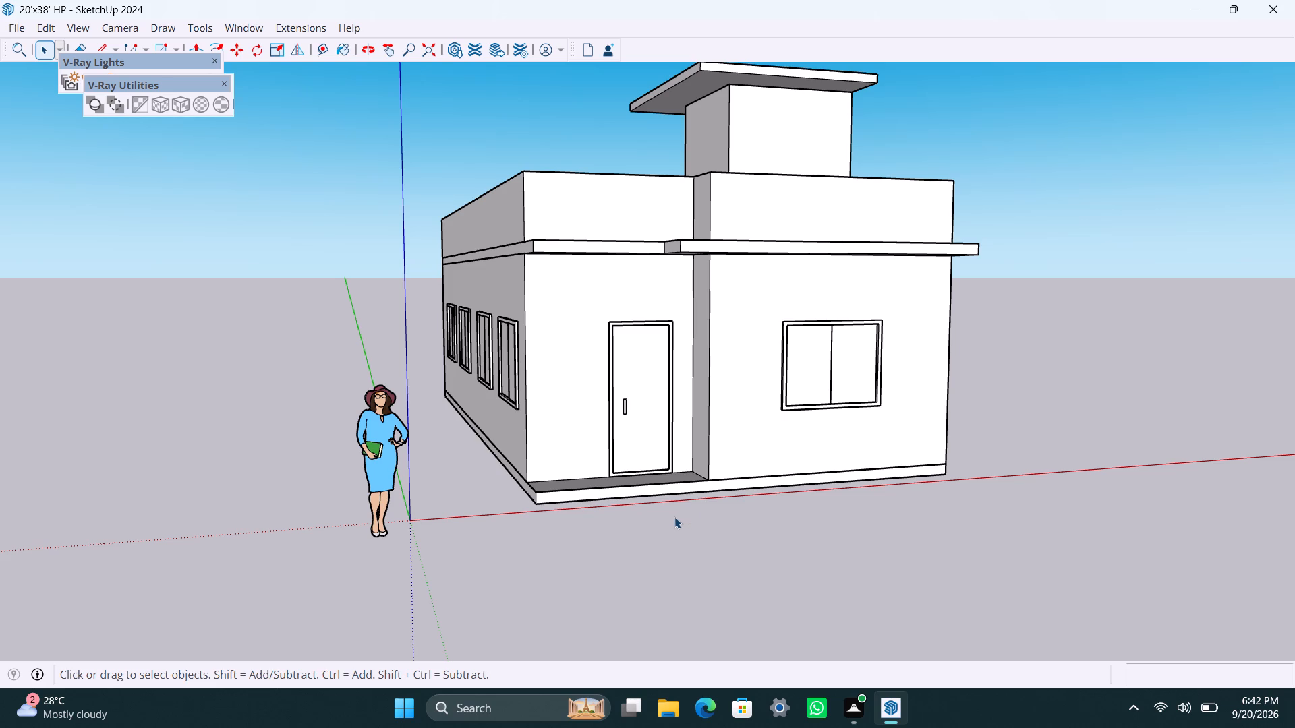
scroll(604, 581, "down", 1)
scroll(604, 578, "up", 1)
scroll(602, 577, "down", 2)
middle_click_drag(609, 579, 685, 571)
scroll(652, 508, "up", 6)
middle_click_drag(629, 473, 611, 518)
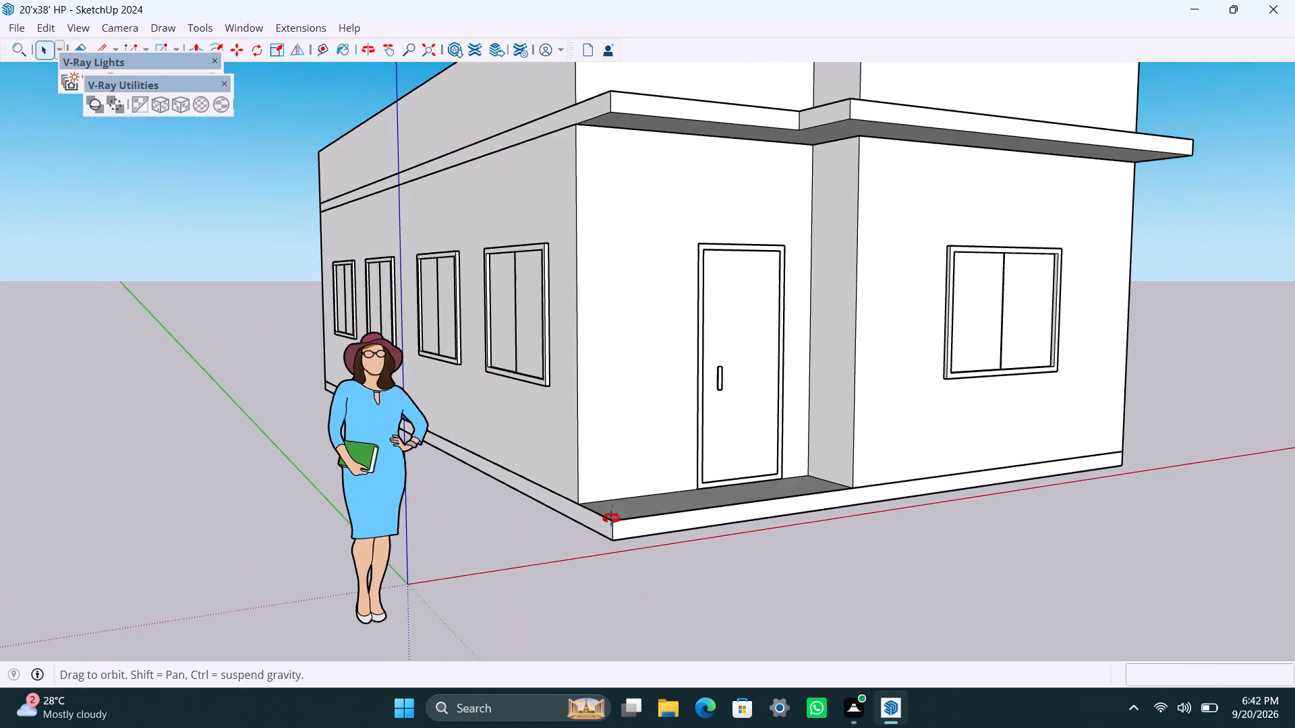
middle_click_drag(611, 518, 605, 525)
scroll(601, 510, "up", 1)
scroll(597, 502, "down", 2)
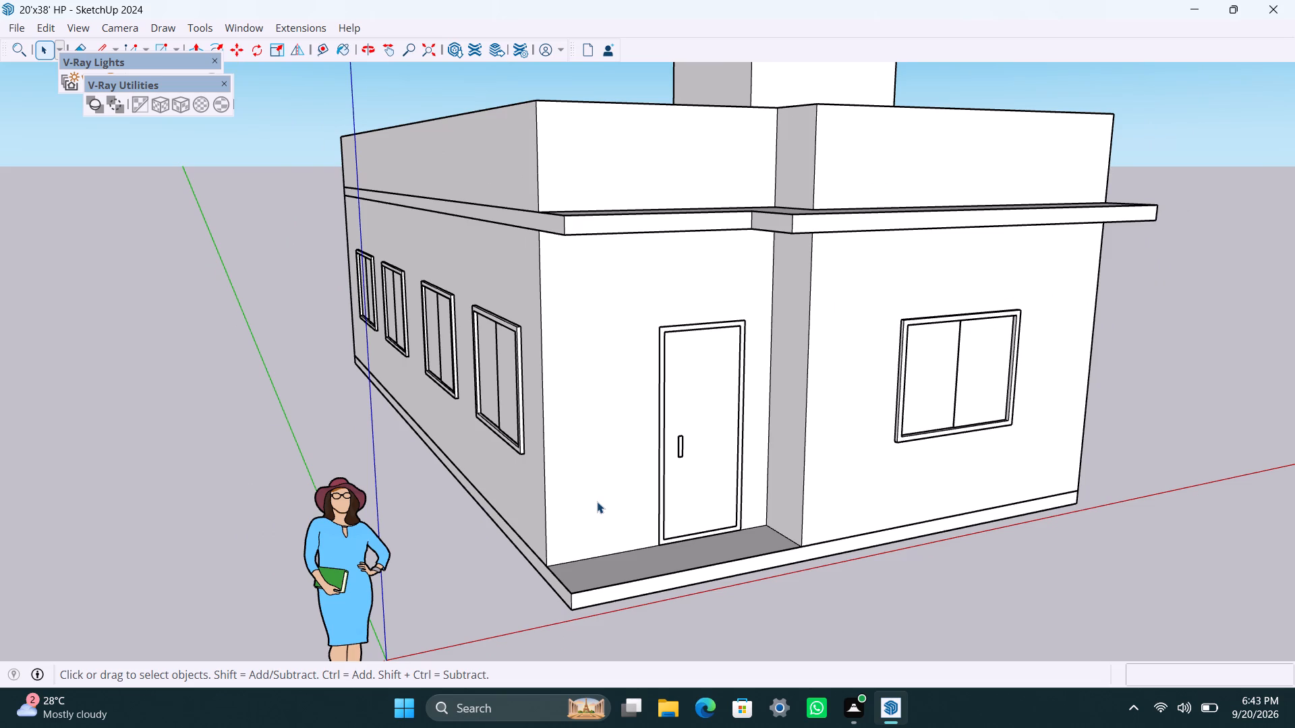
scroll(597, 502, "up", 1)
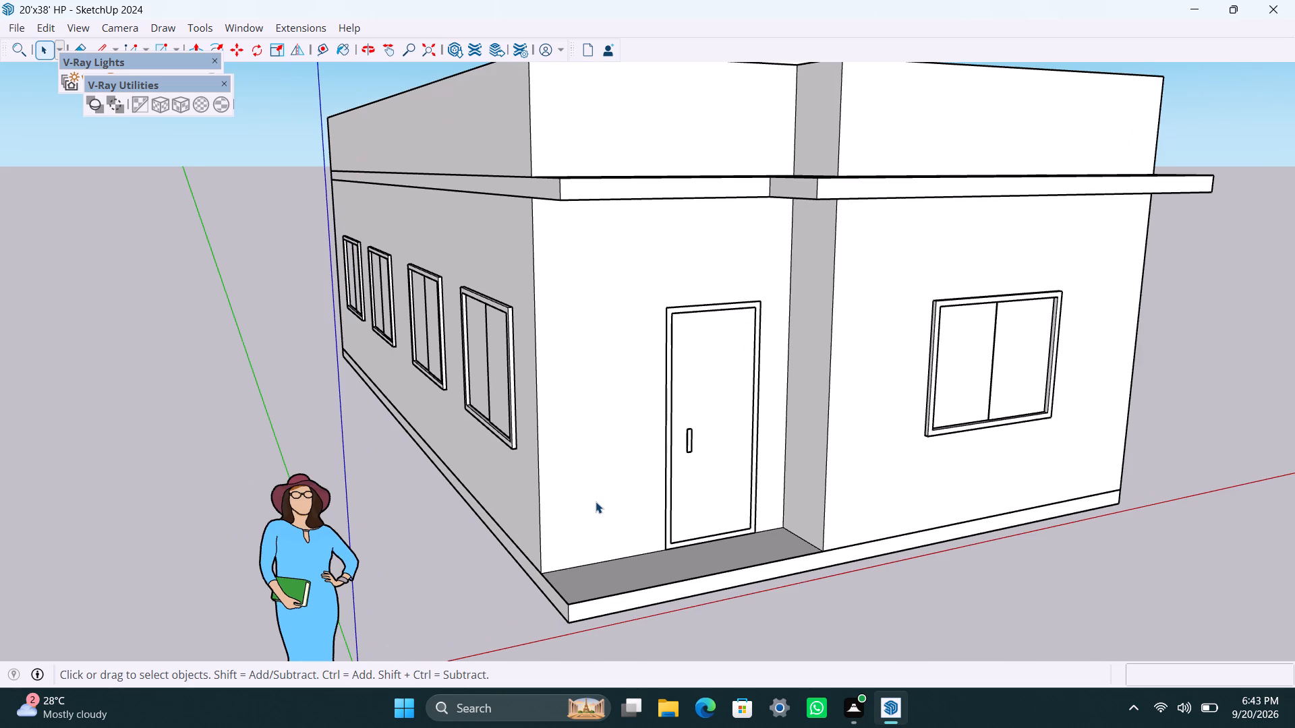
scroll(596, 502, "up", 1)
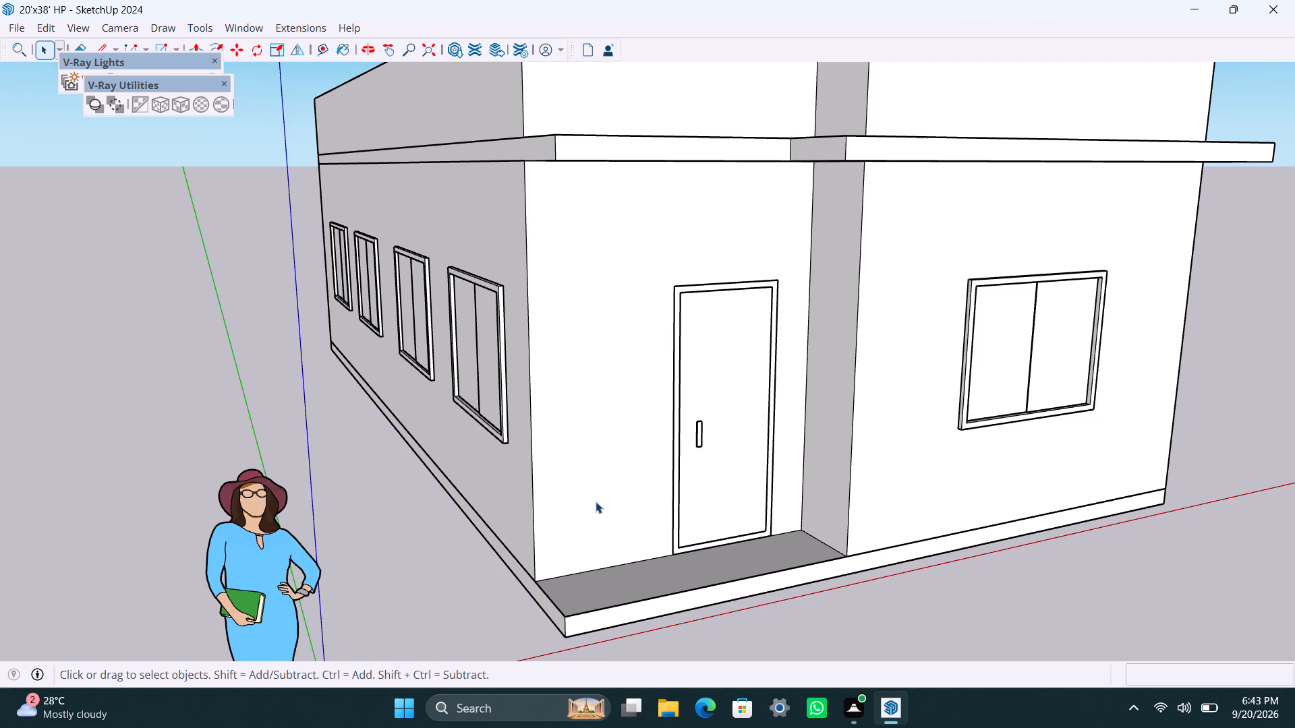
scroll(596, 502, "up", 1)
scroll(596, 502, "down", 2)
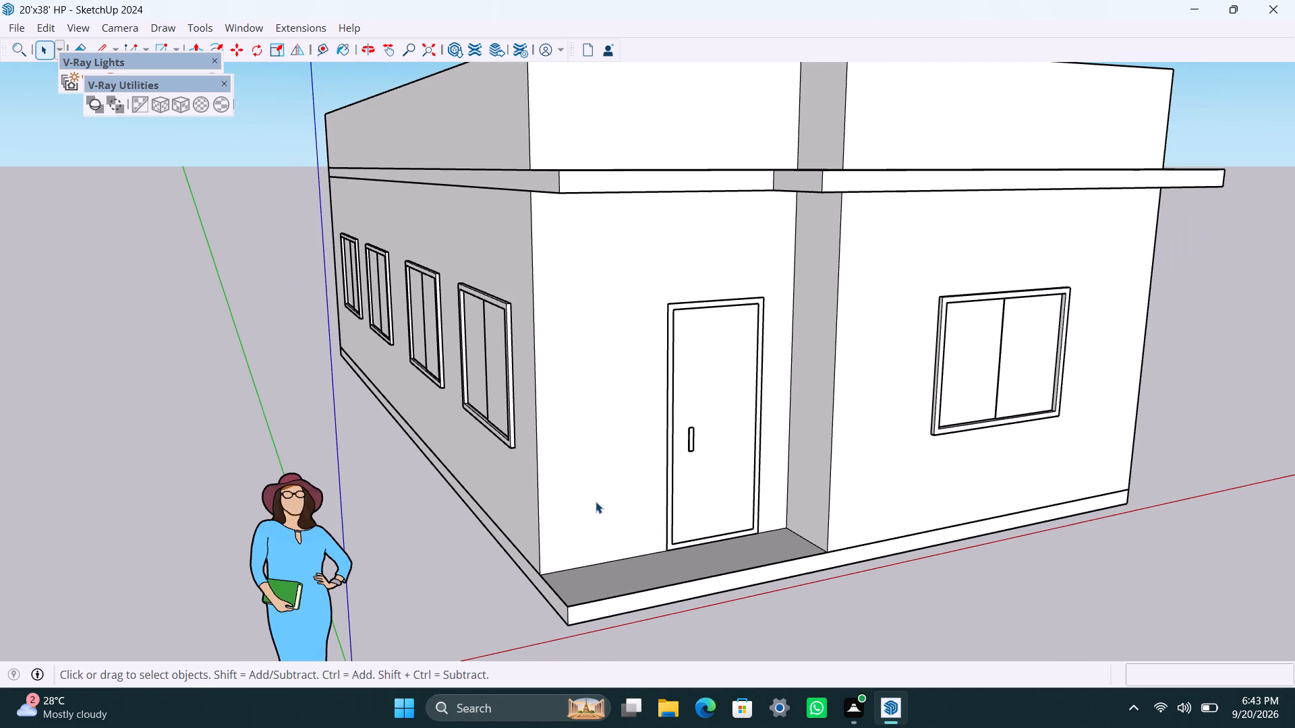
scroll(596, 502, "up", 2)
scroll(591, 497, "down", 4)
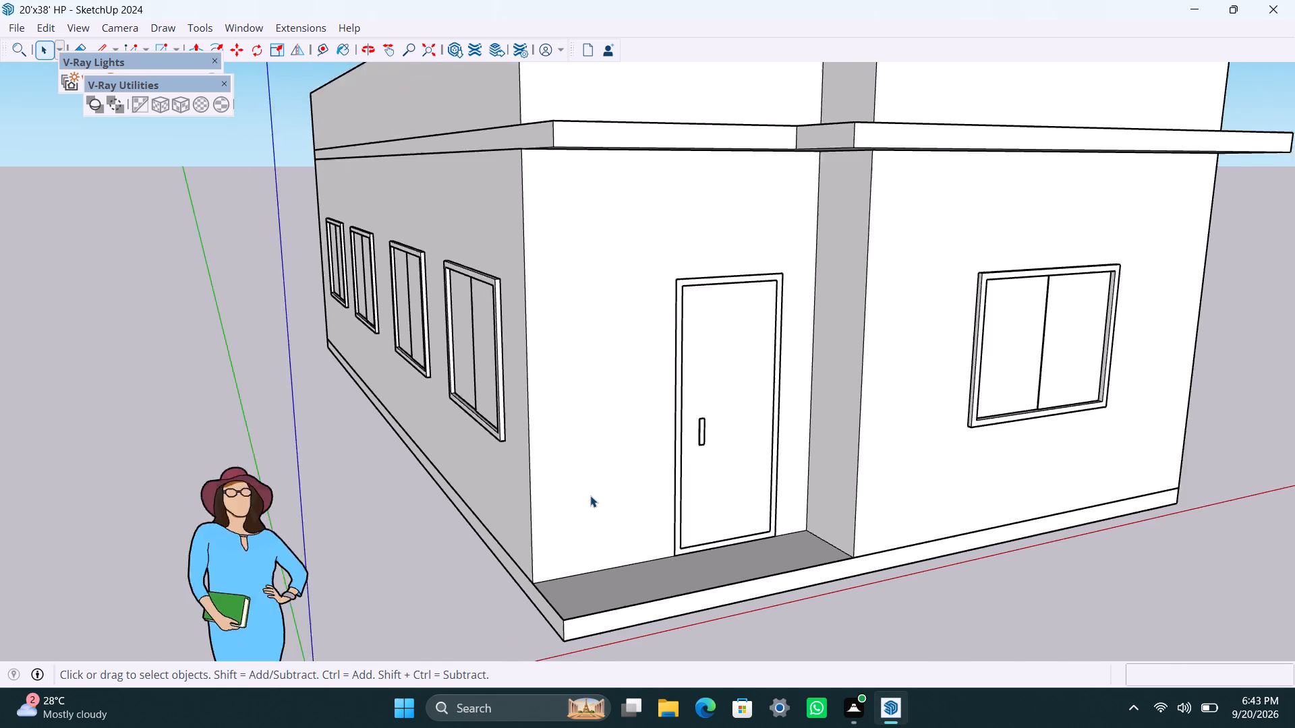
Examine the front-window corner near eye level, including the ledge, louvred vent, plinth band and projecting bay windows.
middle_click_drag(744, 543, 326, 547)
scroll(468, 569, "up", 2)
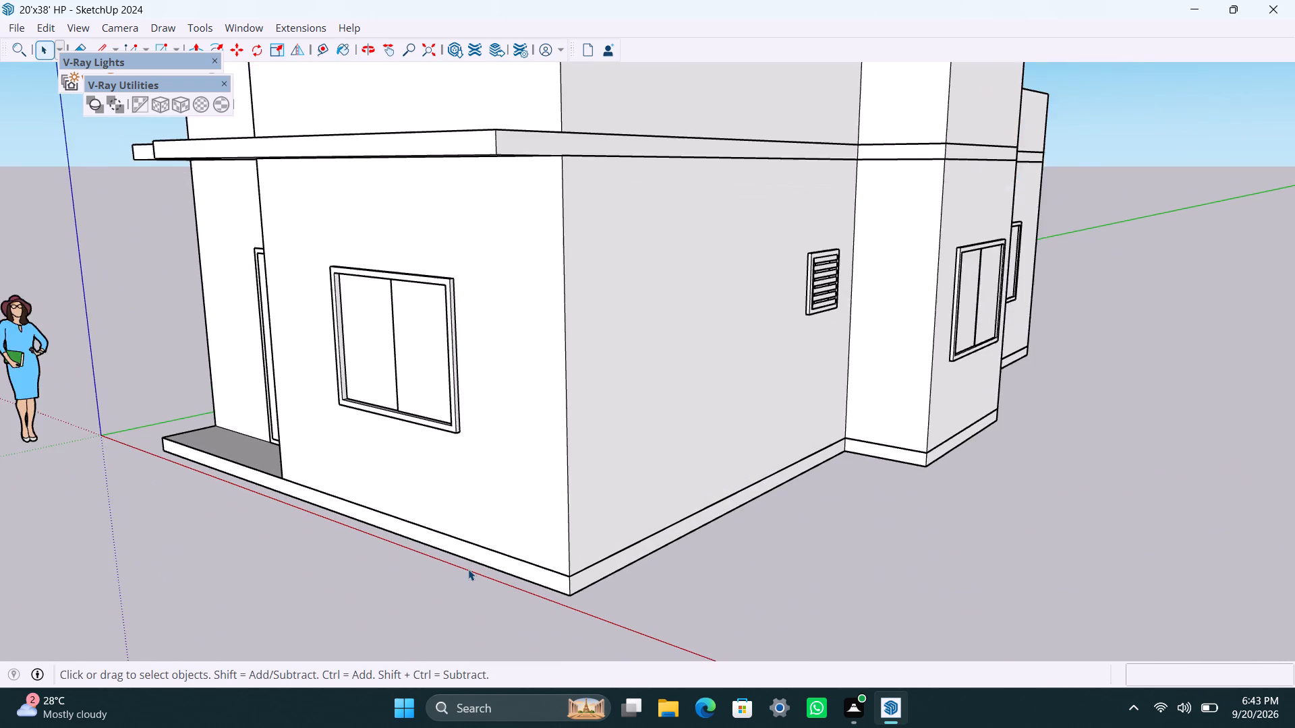
scroll(468, 569, "up", 1)
scroll(471, 570, "down", 3)
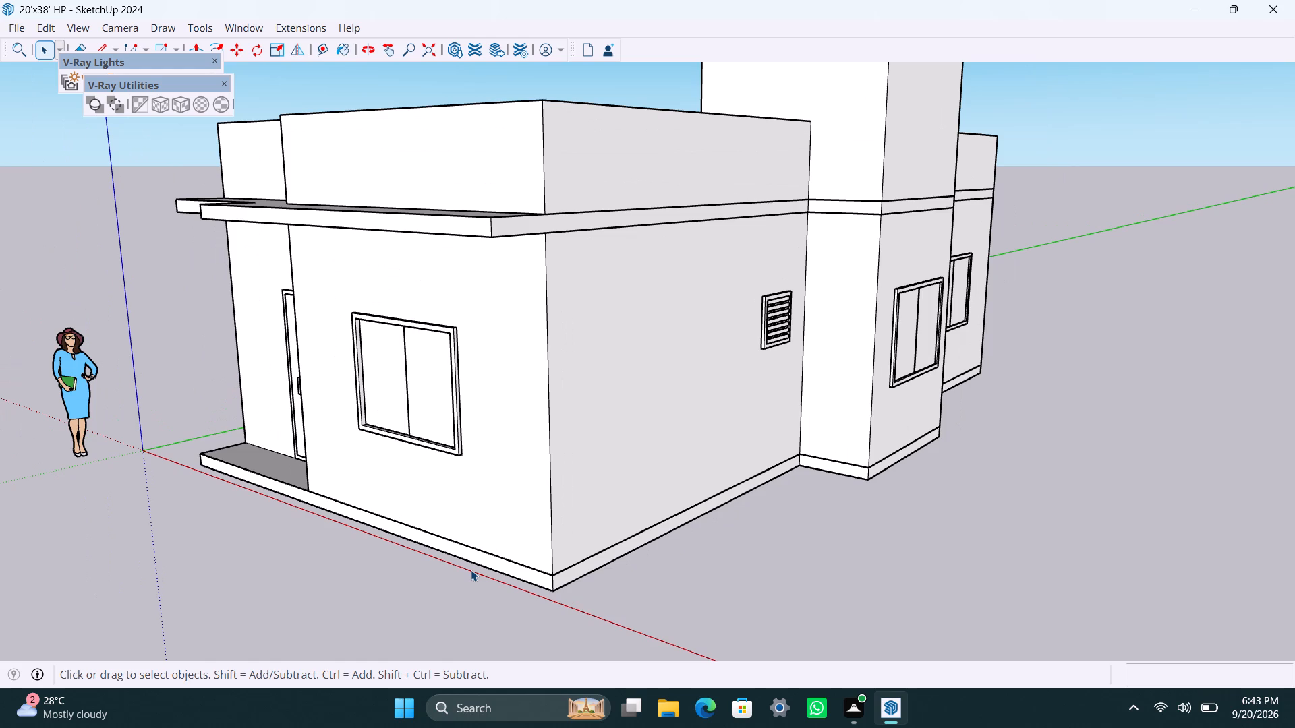
scroll(471, 566, "up", 3)
scroll(471, 566, "down", 2)
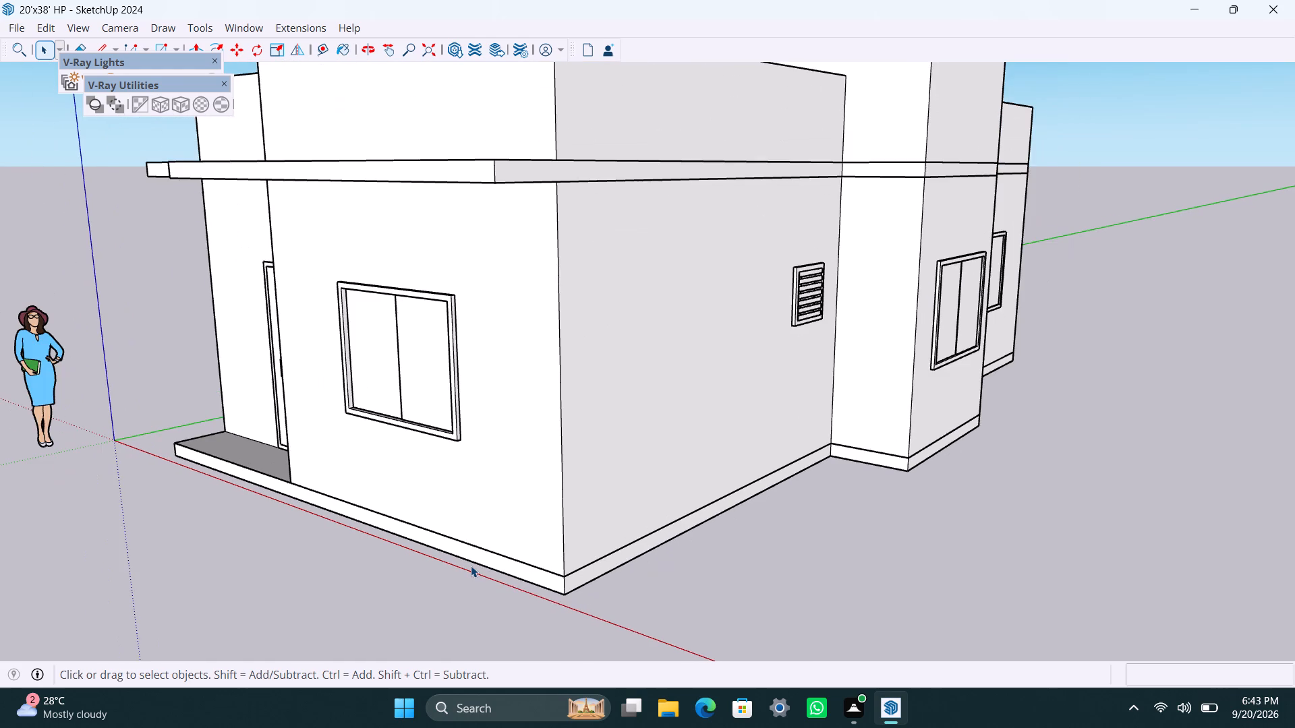
scroll(471, 566, "down", 3)
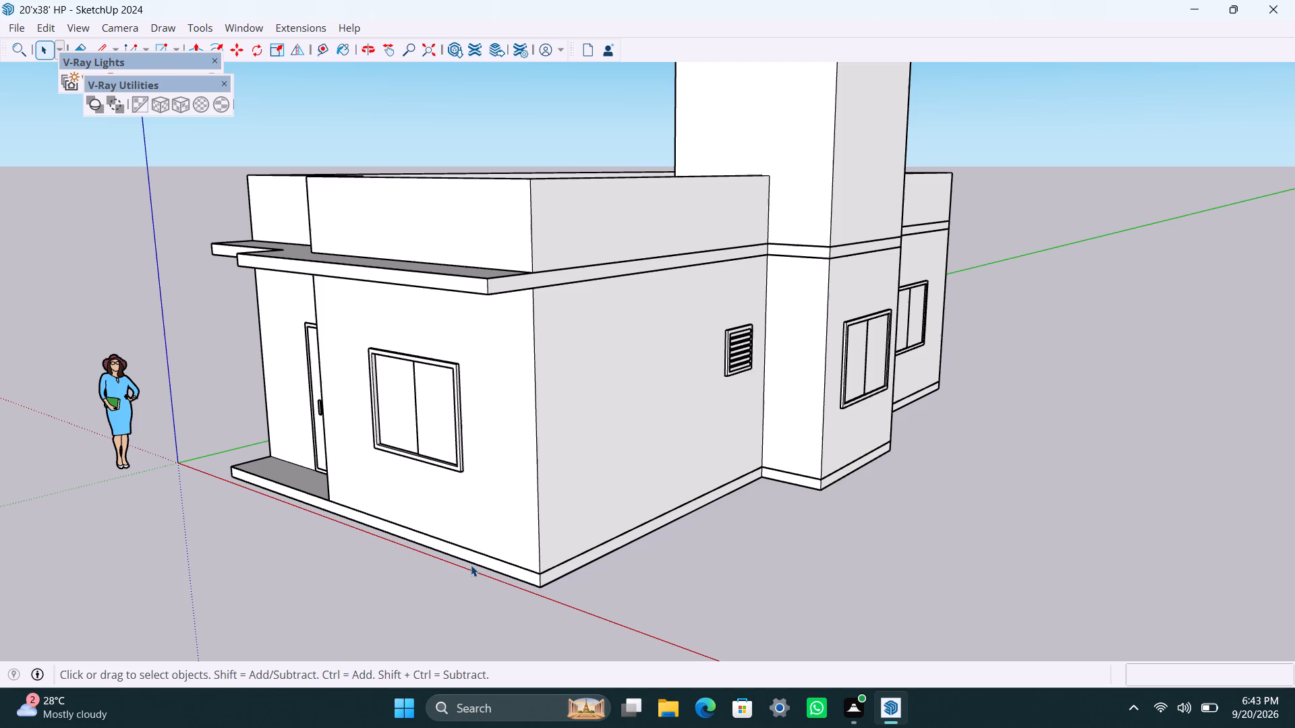
scroll(471, 565, "up", 3)
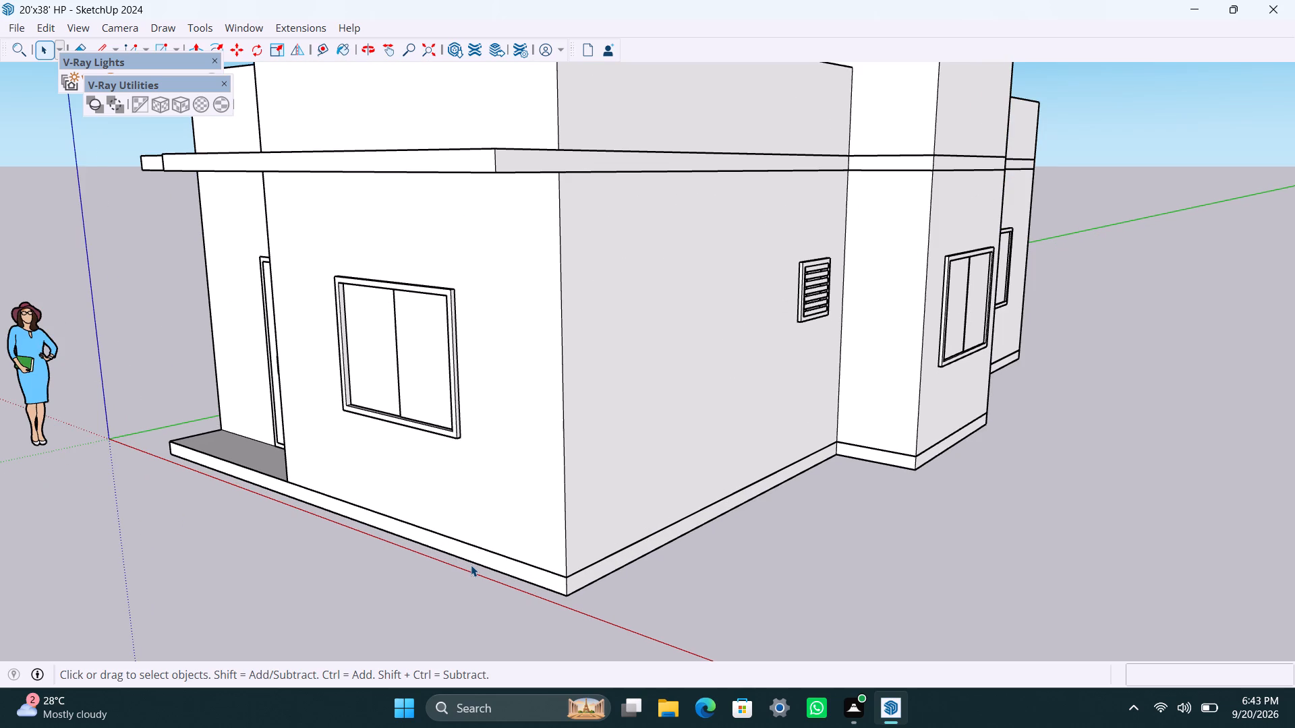
scroll(471, 565, "down", 1)
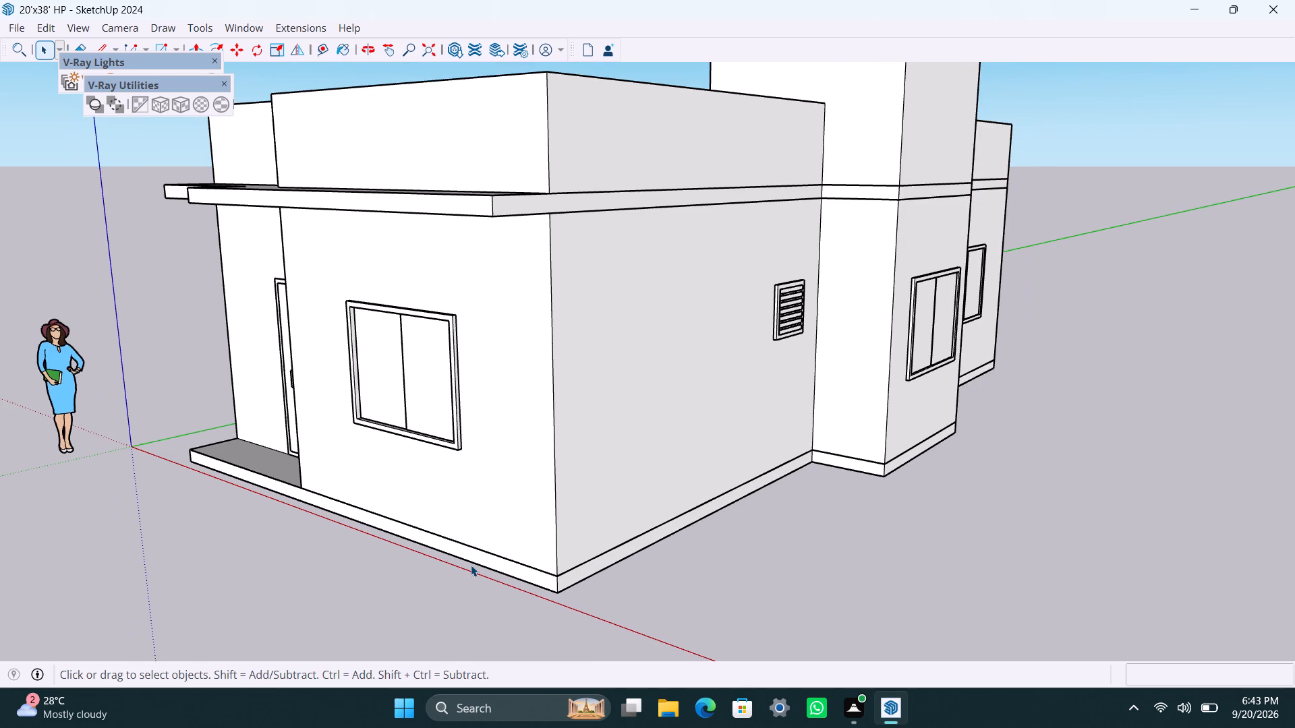
scroll(471, 565, "up", 1)
scroll(471, 565, "down", 2)
scroll(471, 565, "up", 2)
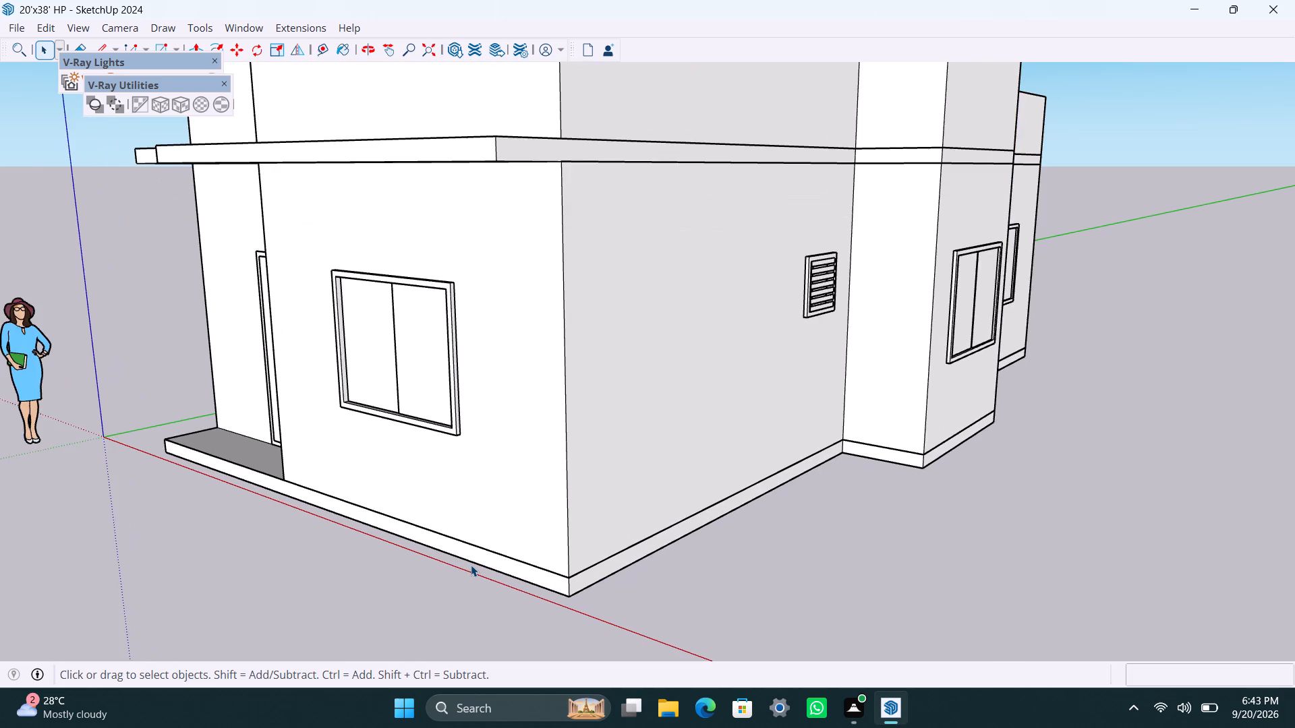
scroll(471, 565, "down", 6)
Examine the whole front elevation, including the door, two-pane window, stepped ledge, parapet and rooftop tower with its overhanging slab.
middle_click_drag(486, 565, 780, 574)
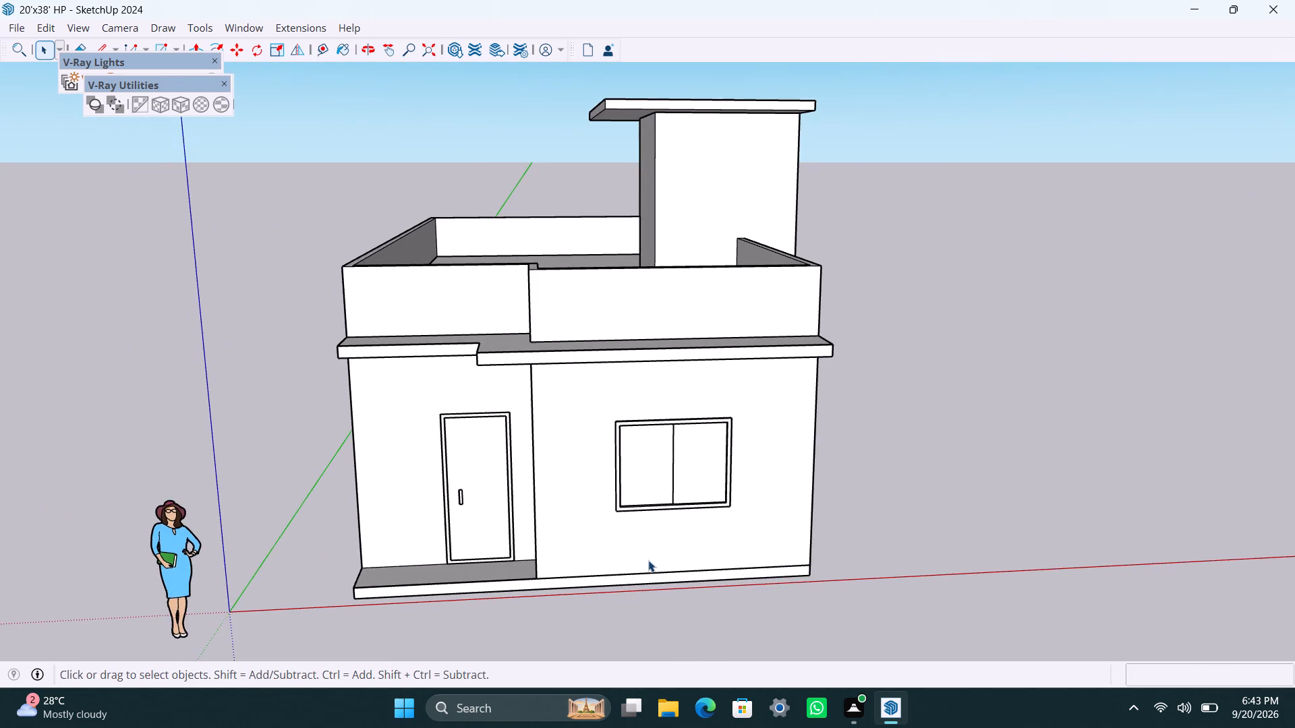
scroll(645, 559, "down", 1)
scroll(645, 559, "up", 3)
middle_click_drag(643, 565, 644, 565)
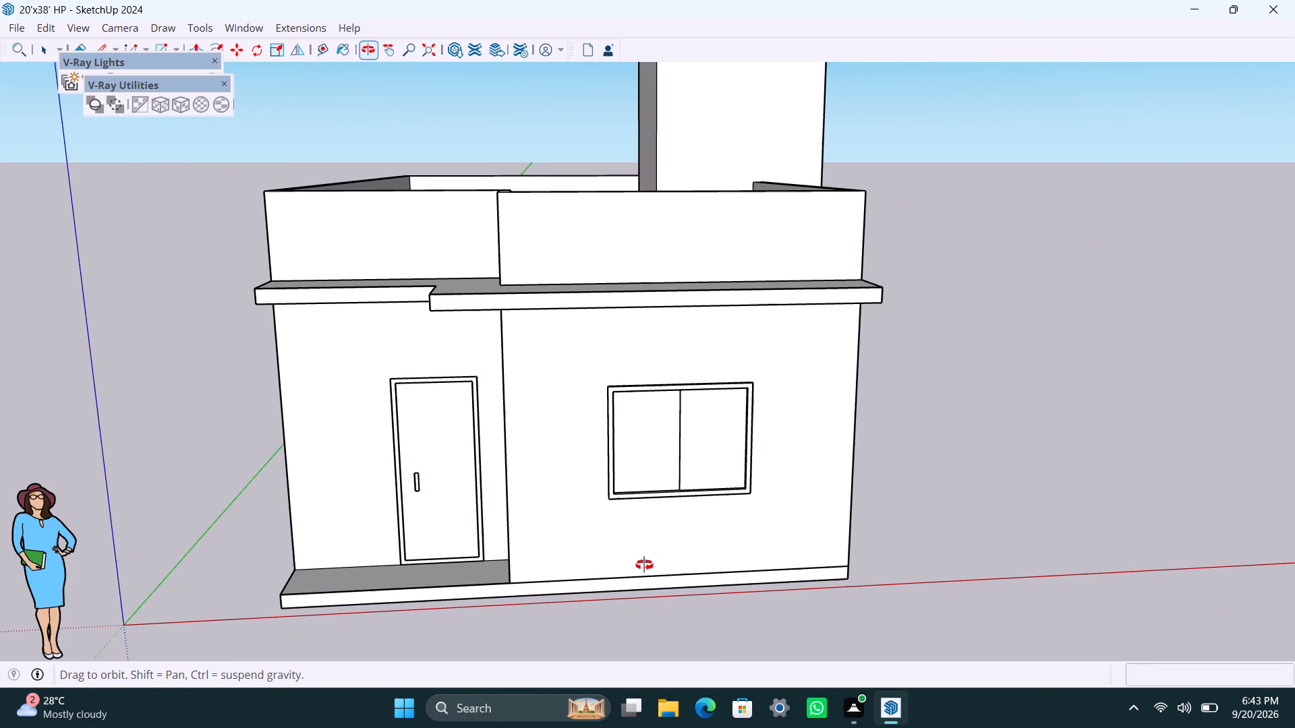
middle_click_drag(644, 565, 712, 547)
scroll(643, 570, "up", 2)
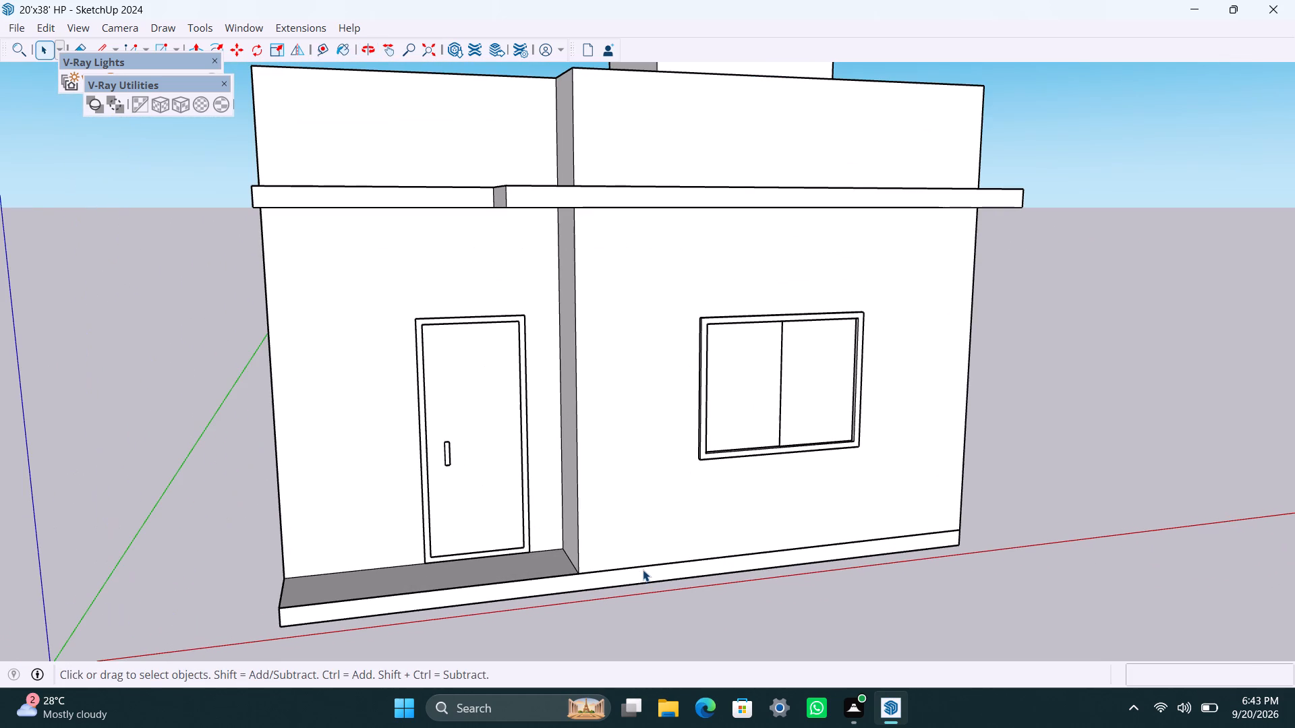
scroll(642, 570, "down", 4)
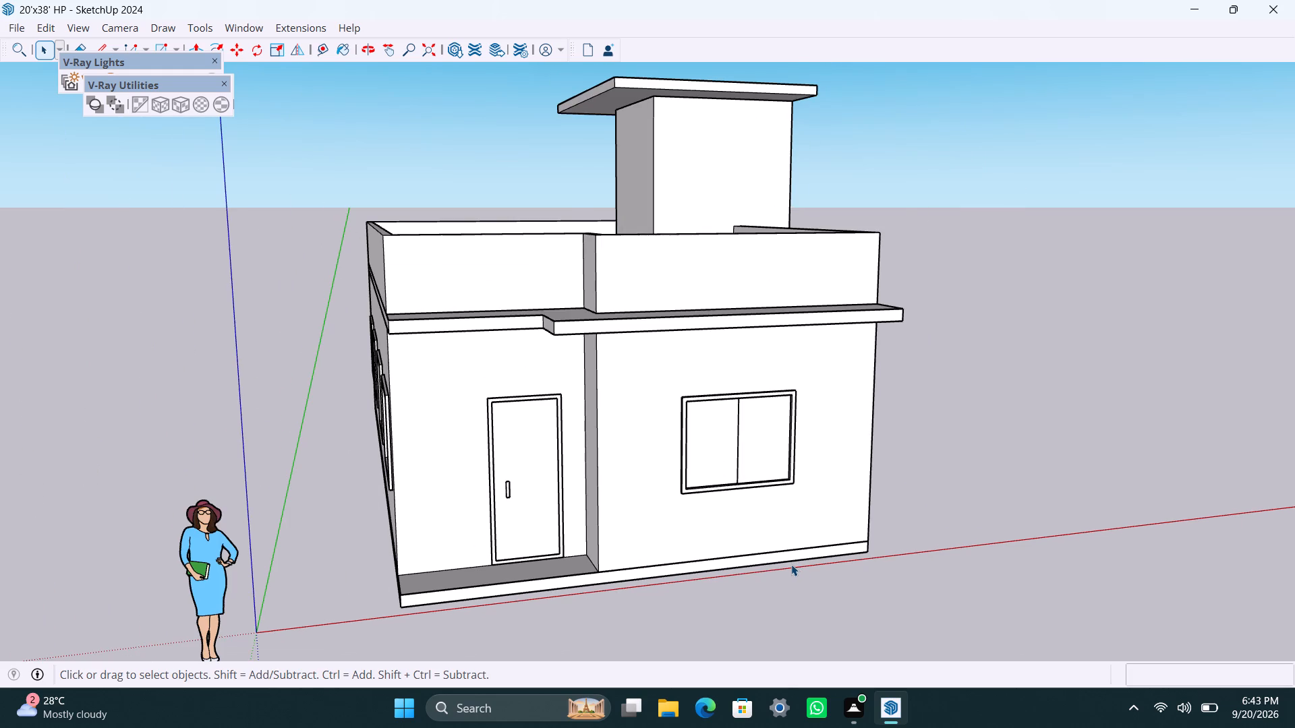
scroll(791, 564, "up", 2)
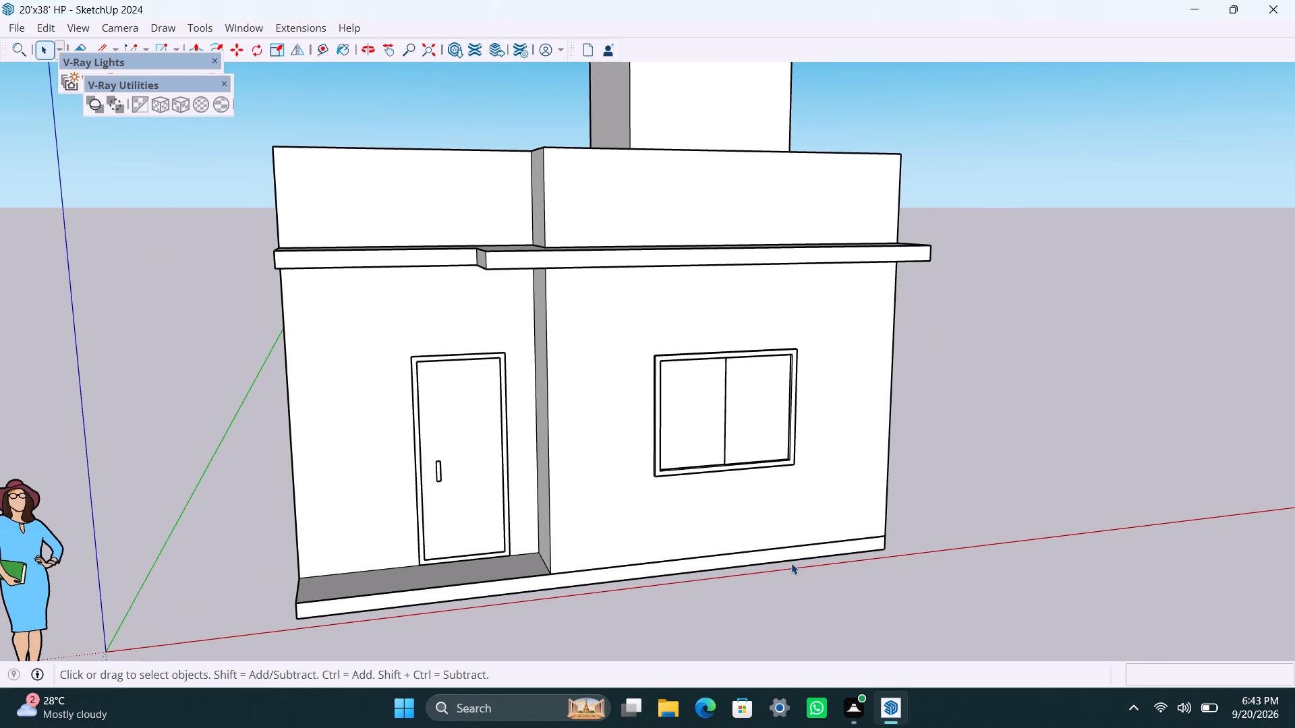
scroll(807, 563, "down", 5)
middle_click_drag(918, 557, 774, 551)
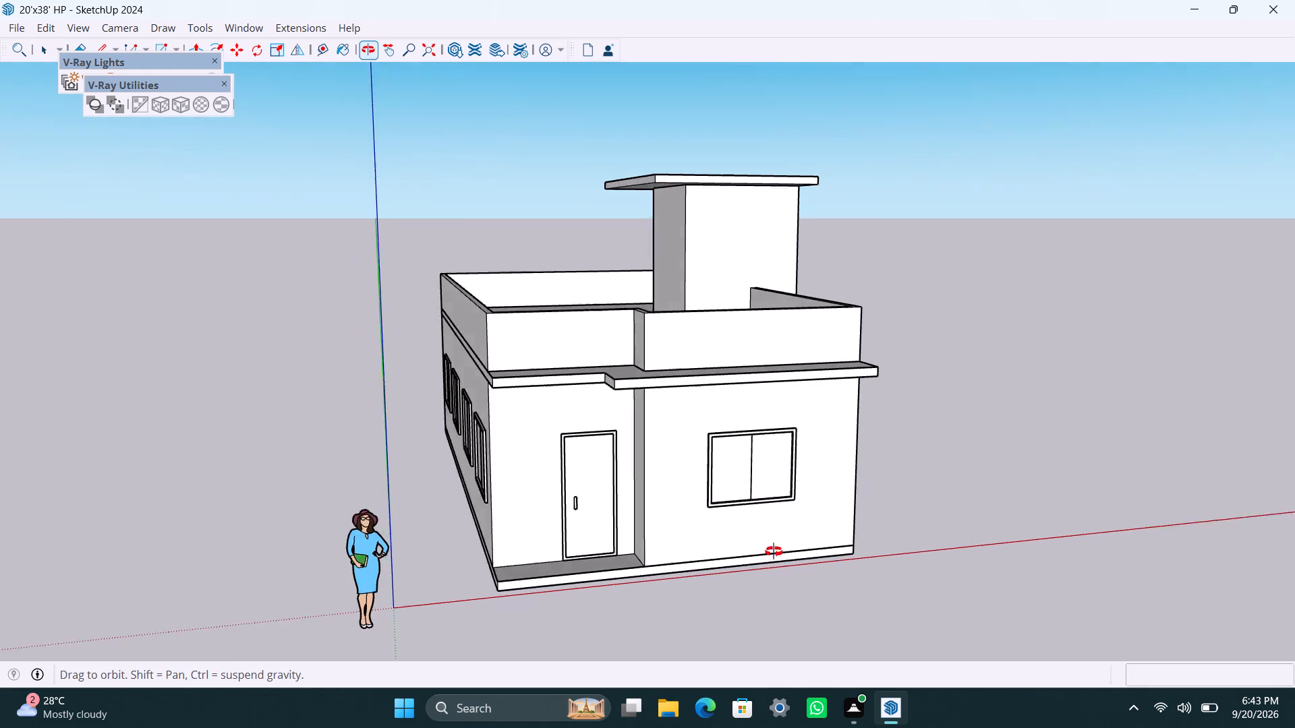
Examine the front-window corner up close, including the two-pane window, plinth band, louvred side vent and projecting bay.
middle_click_drag(774, 551, 508, 544)
scroll(522, 543, "up", 6)
middle_click_drag(524, 547, 592, 549)
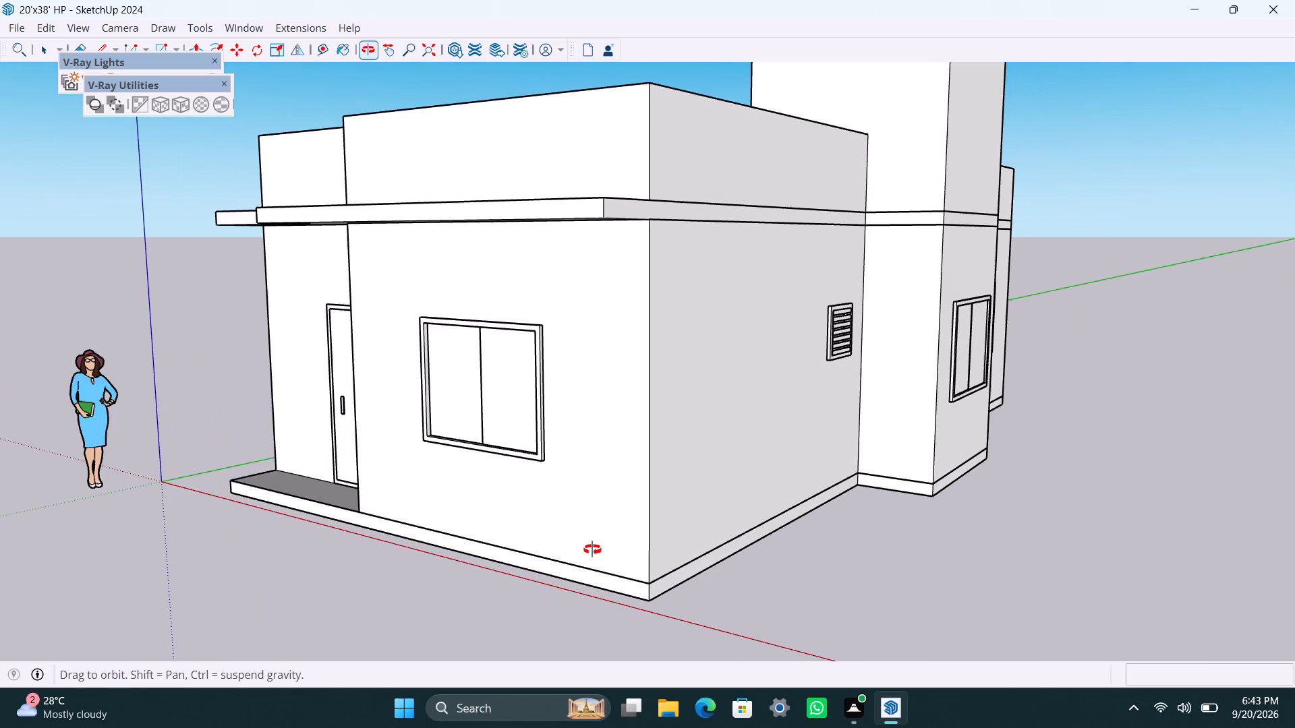
middle_click_drag(592, 549, 594, 550)
scroll(598, 551, "up", 2)
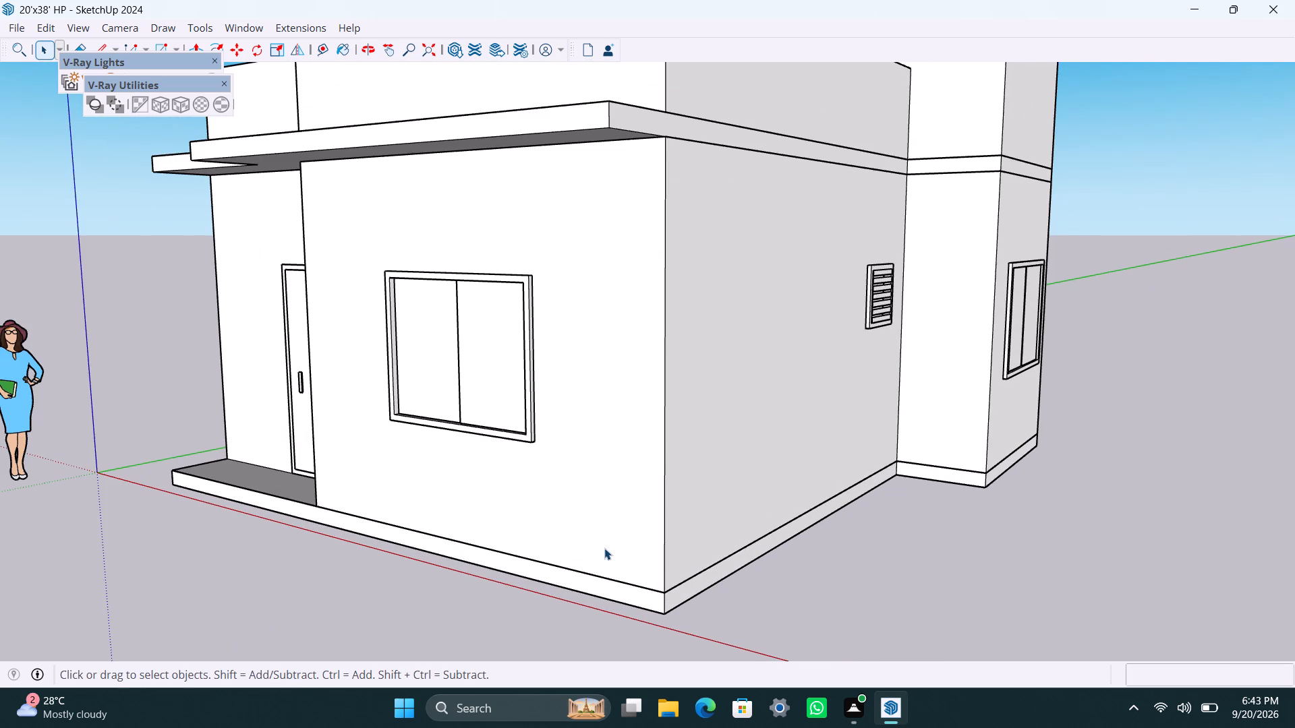
scroll(604, 548, "up", 1)
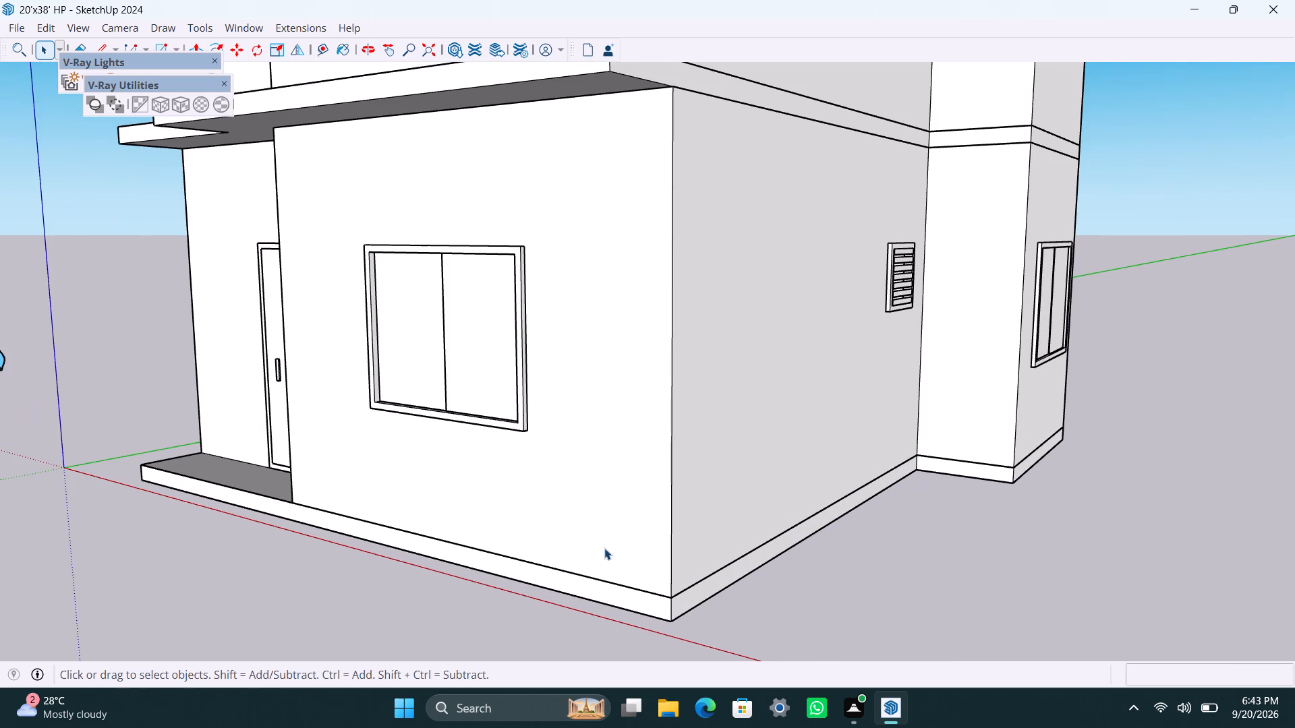
scroll(604, 547, "up", 1)
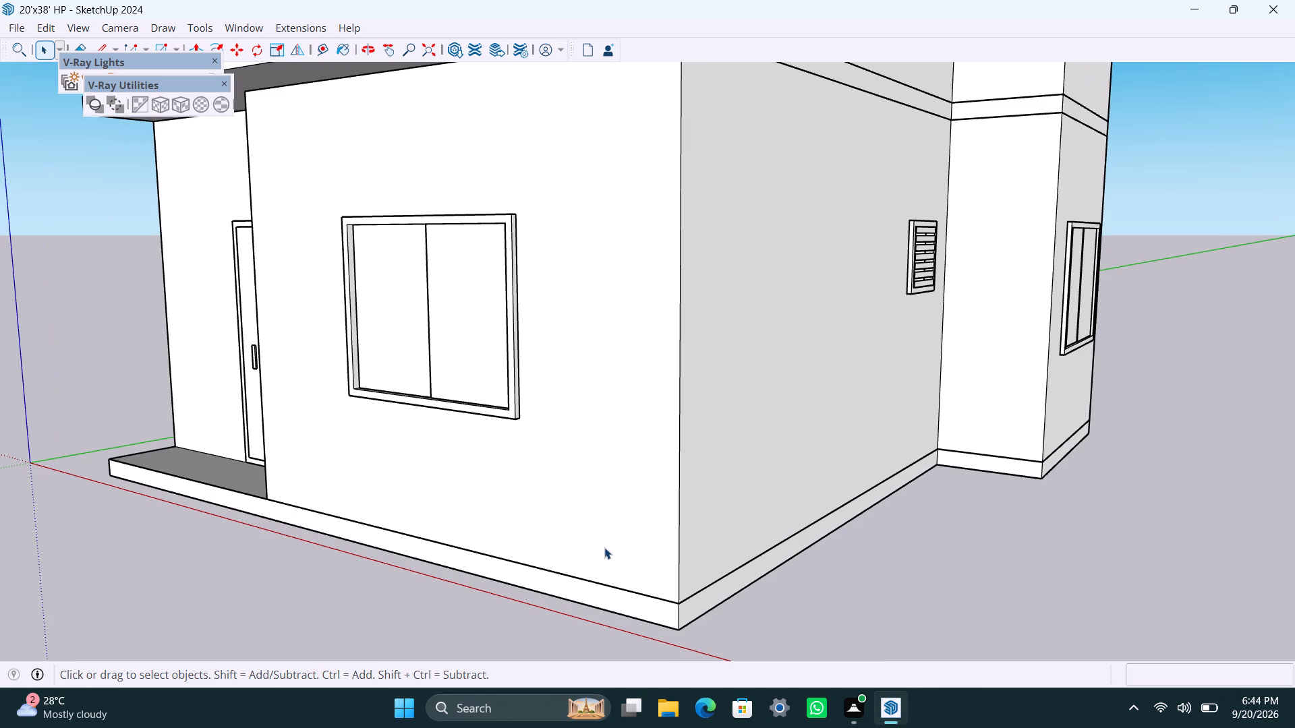
scroll(604, 547, "up", 1)
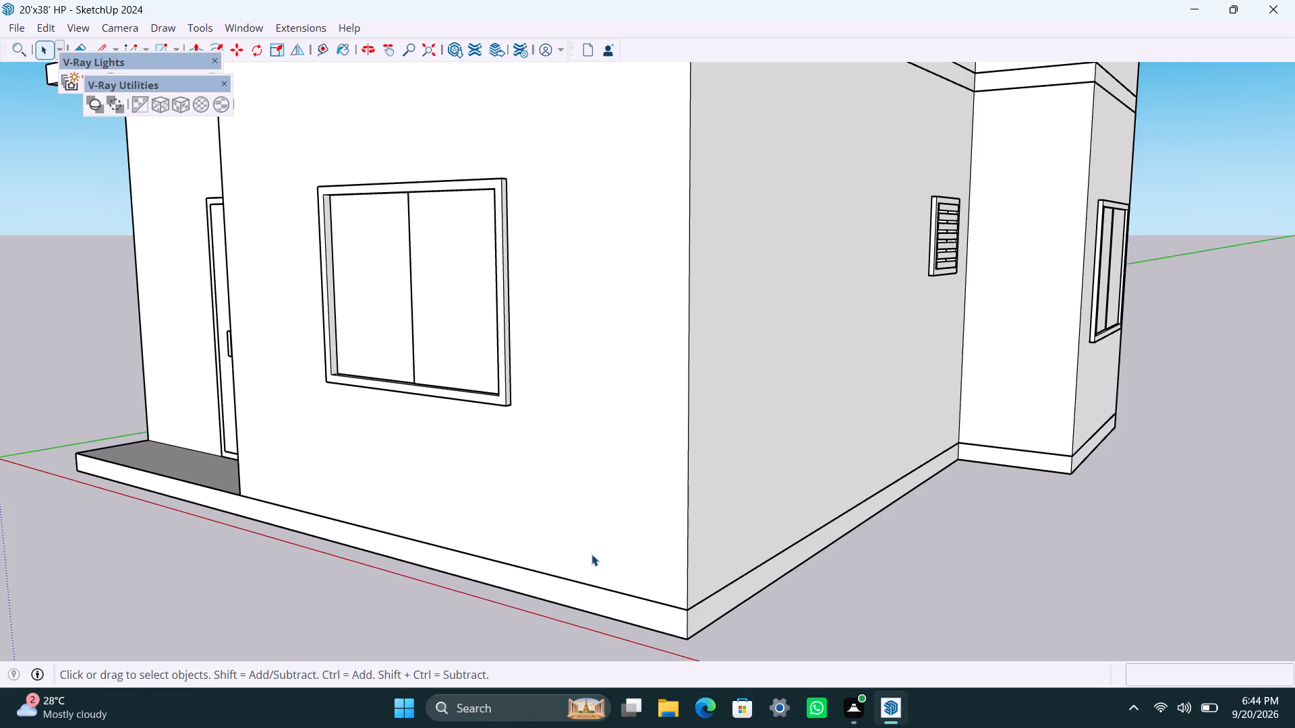
scroll(589, 550, "up", 1)
scroll(589, 550, "down", 1)
scroll(588, 550, "up", 1)
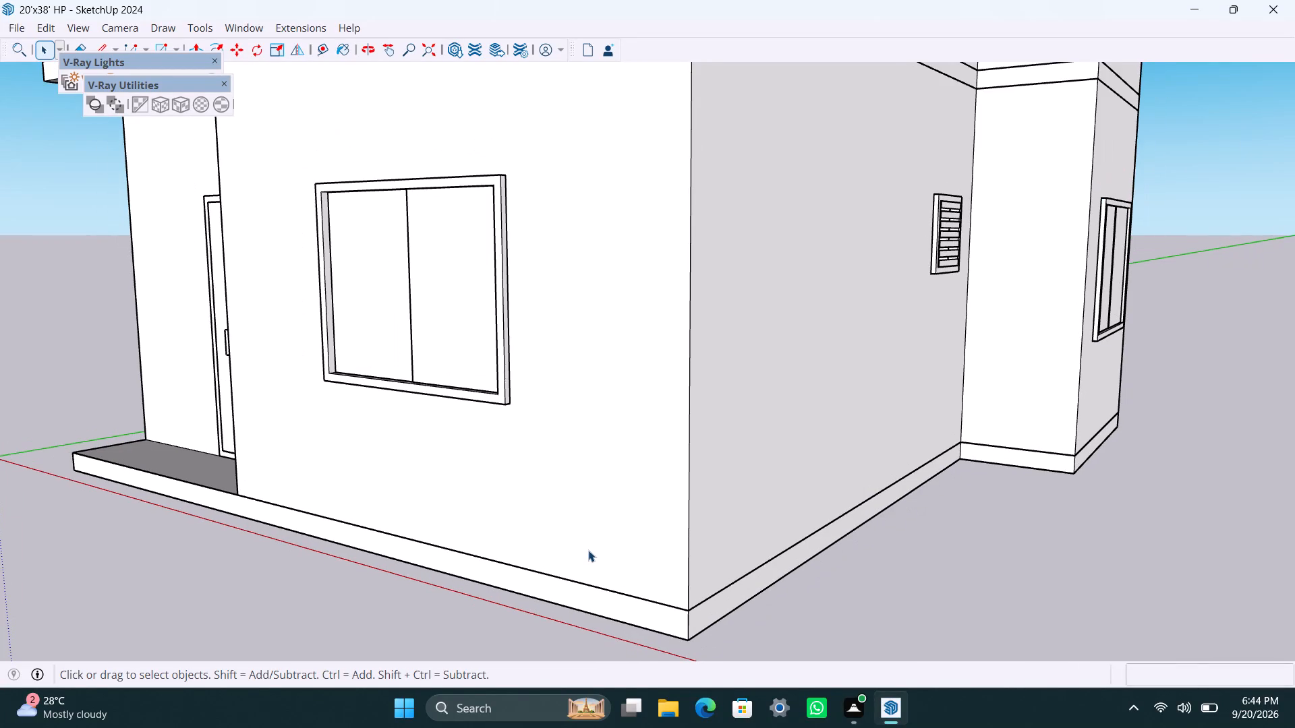
scroll(580, 557, "down", 1)
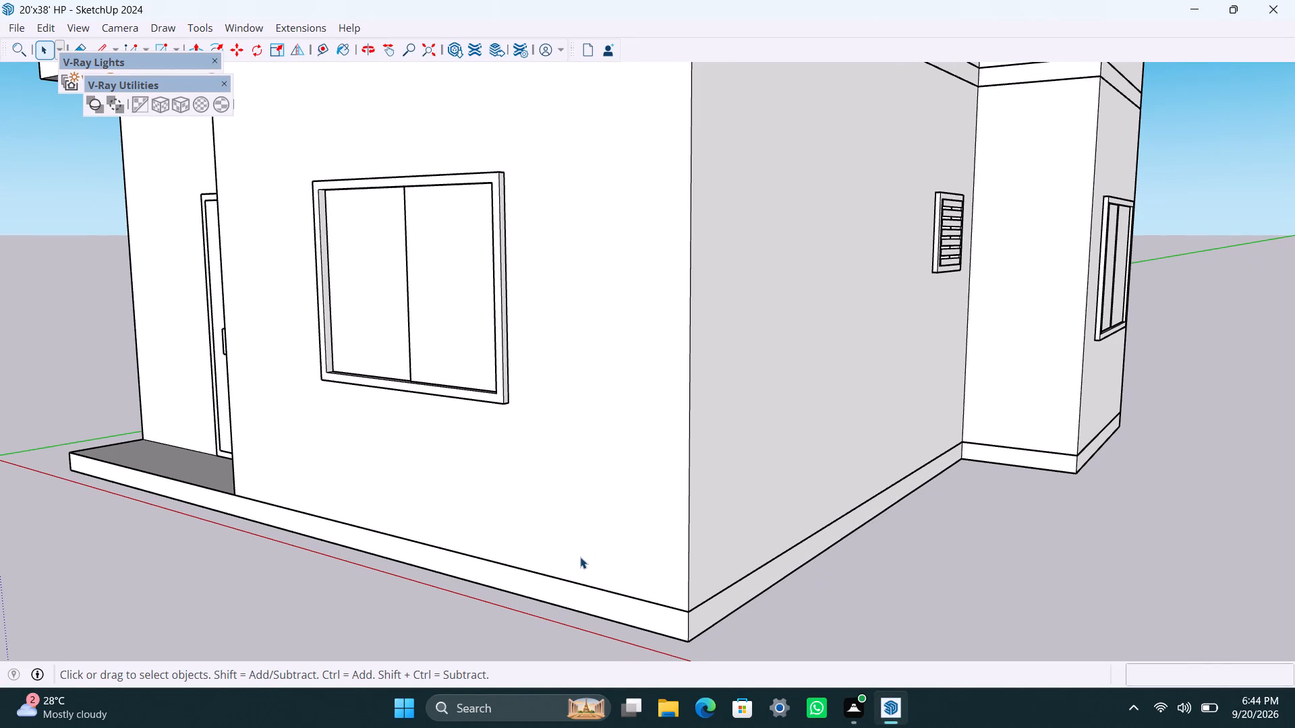
scroll(579, 557, "down", 2)
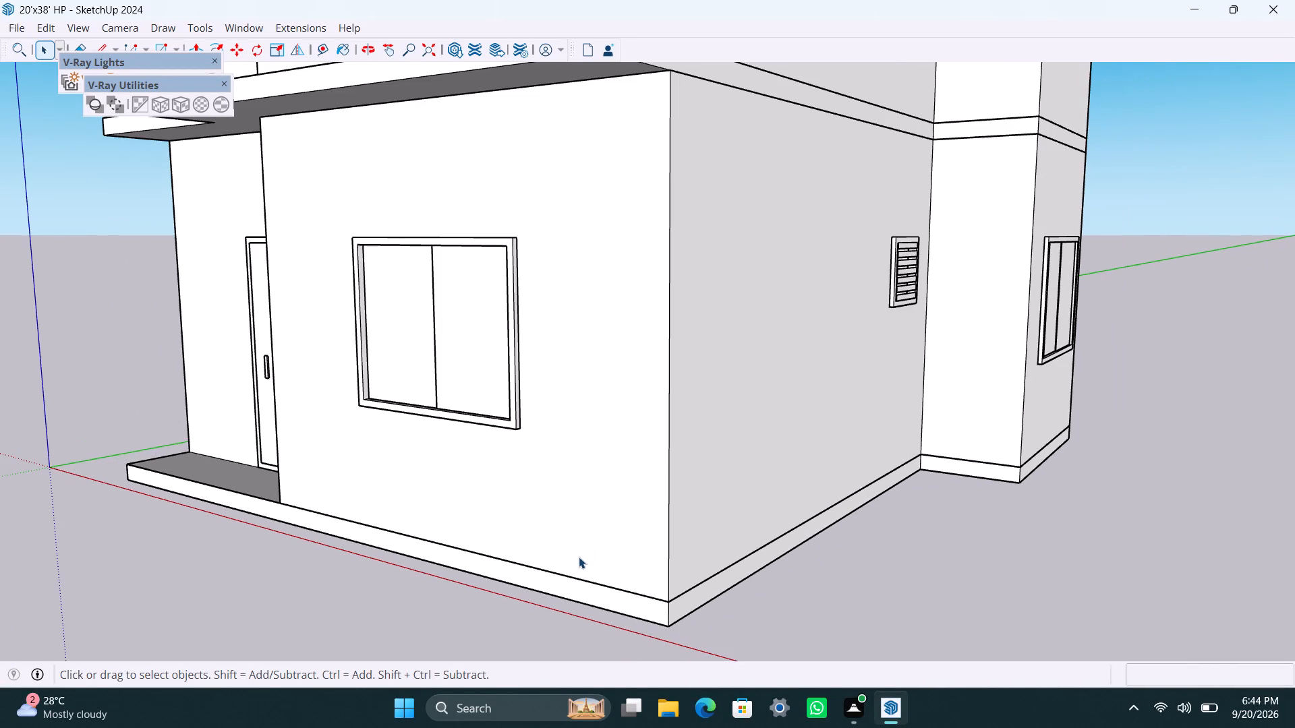
scroll(579, 557, "down", 1)
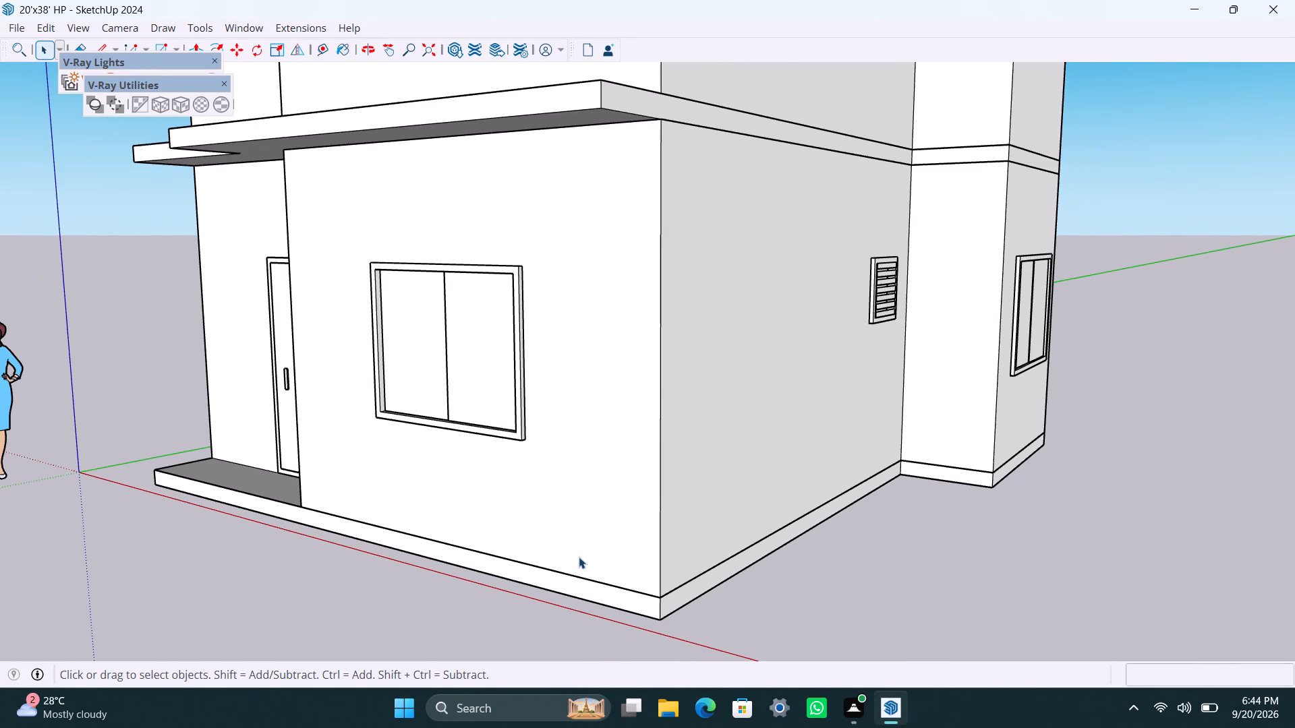
Examine the front elevation and entrance recess, including the door, front step, stepped ledge, parapet and rooftop tower.
middle_click_drag(581, 557, 840, 552)
scroll(760, 539, "down", 2)
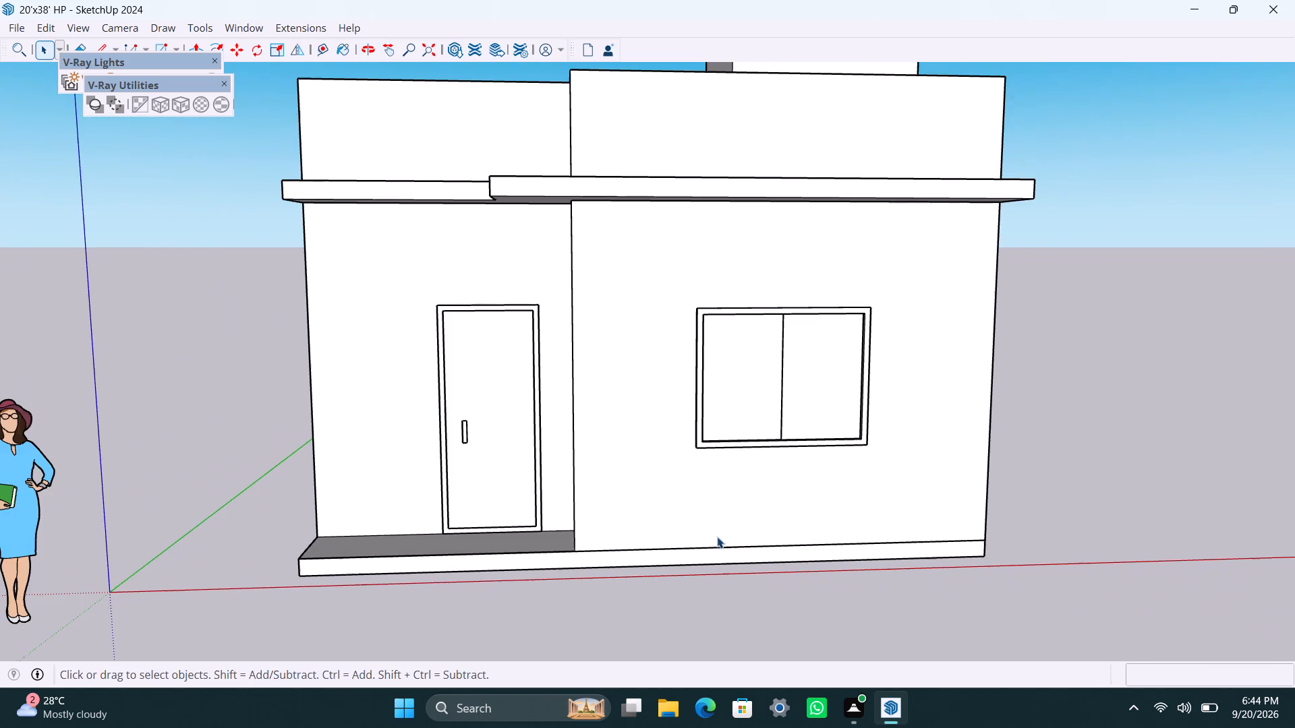
middle_click_drag(708, 534, 786, 545)
scroll(759, 539, "down", 2)
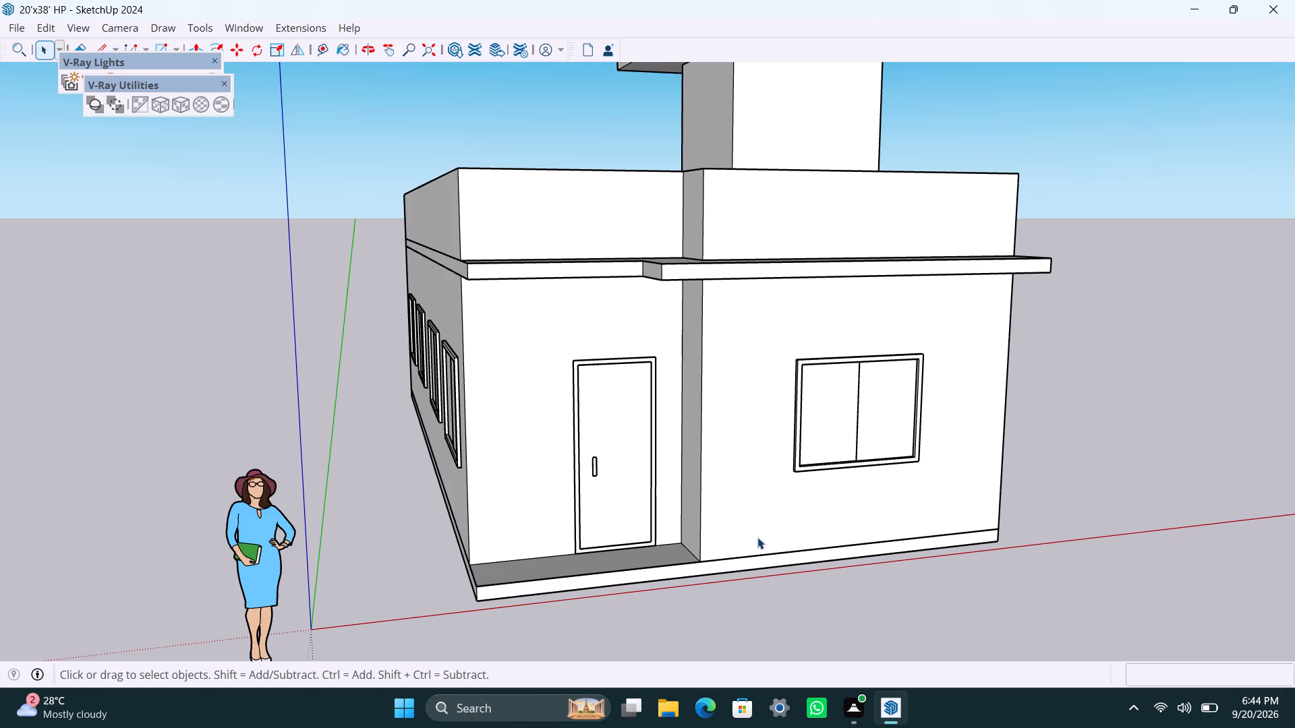
scroll(757, 537, "down", 2)
scroll(757, 537, "up", 2)
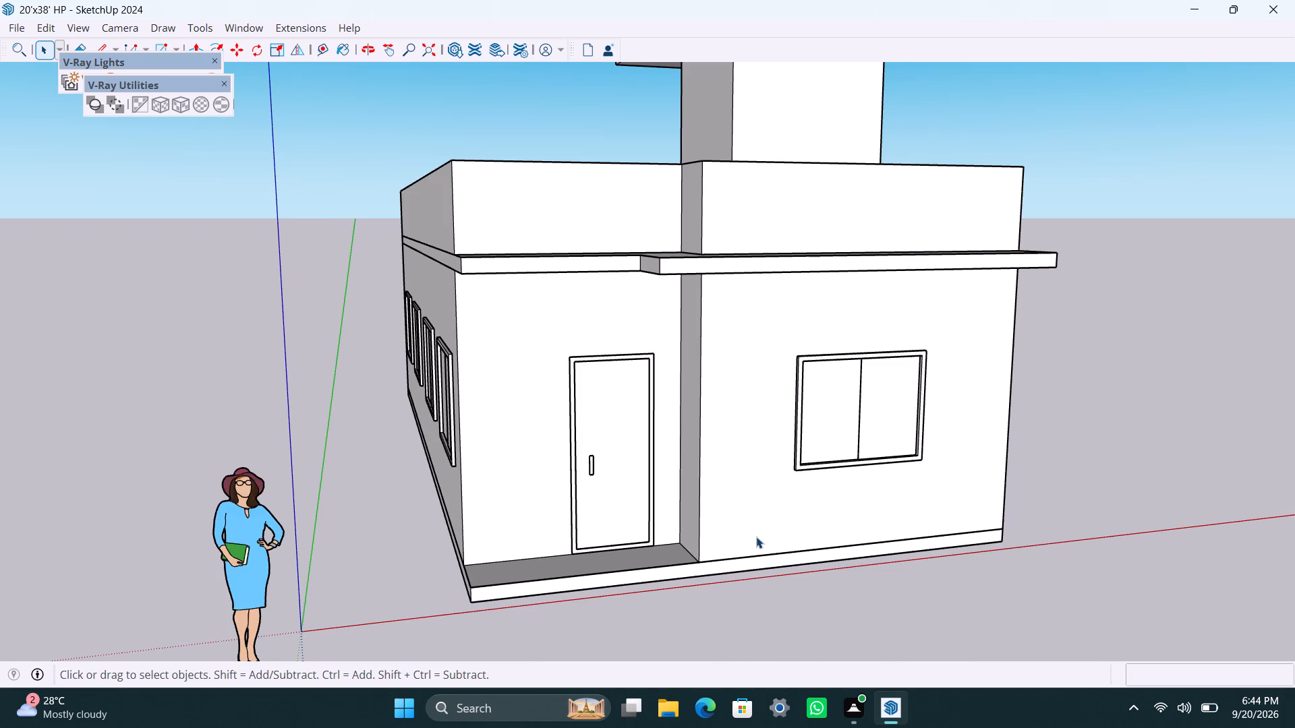
scroll(756, 537, "down", 2)
scroll(756, 537, "up", 1)
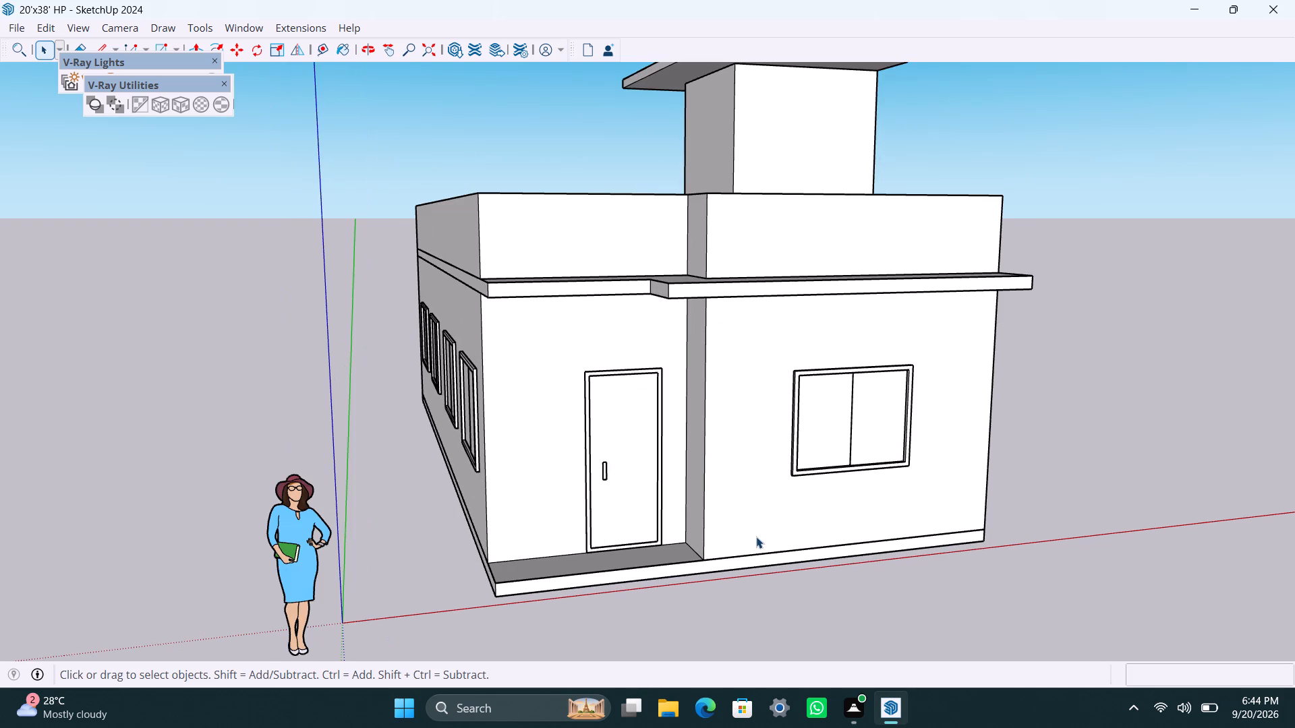
scroll(878, 601, "up", 2)
middle_click_drag(878, 597, 735, 557)
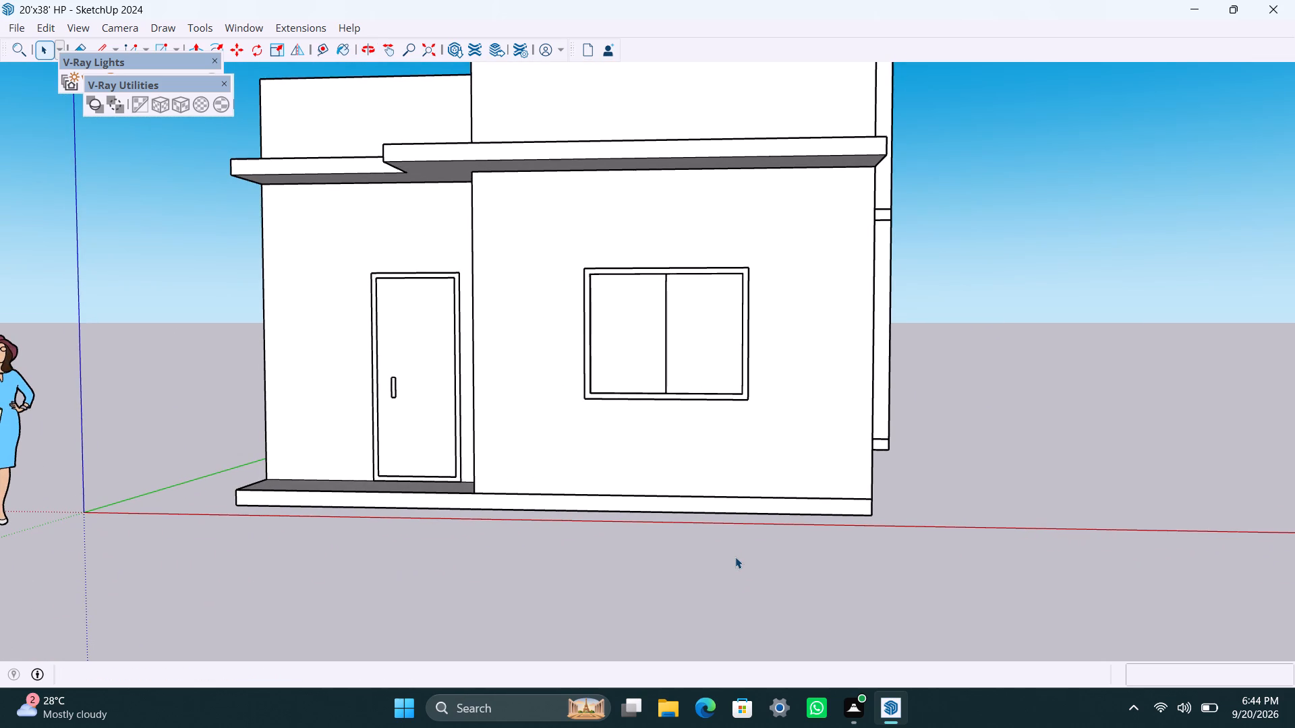
scroll(735, 557, "down", 2)
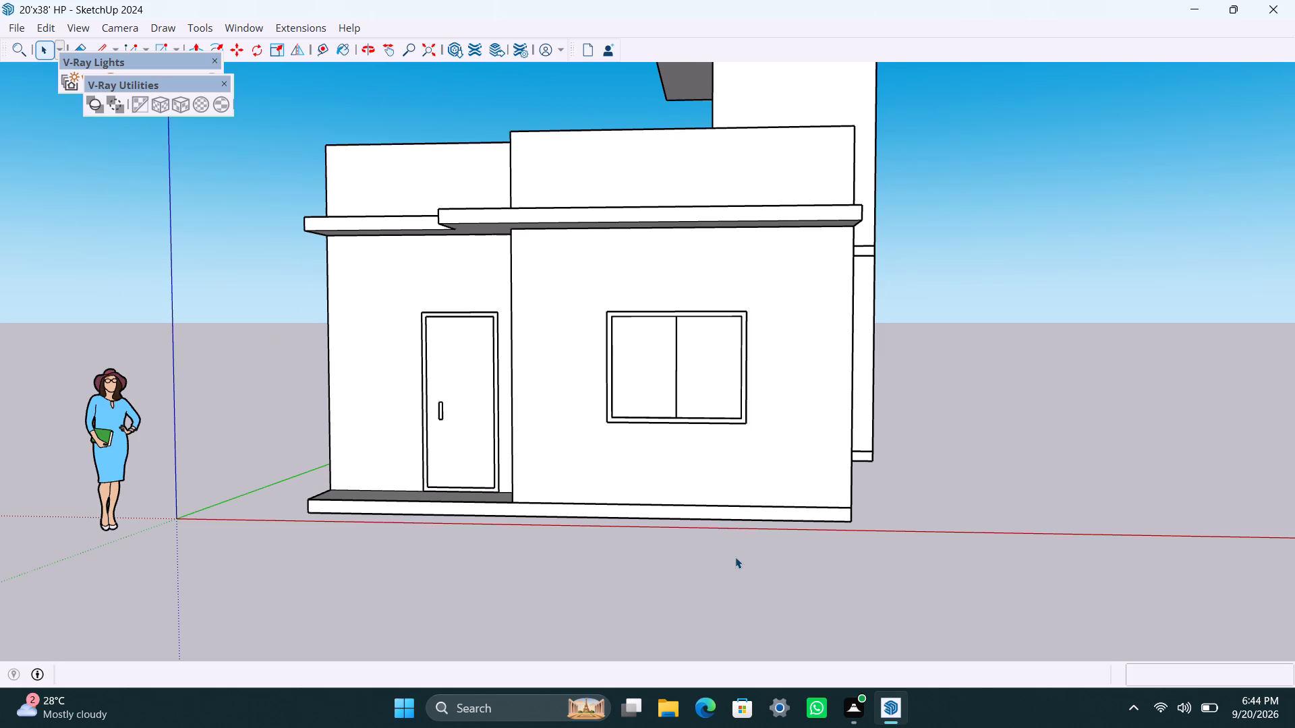
scroll(735, 557, "down", 2)
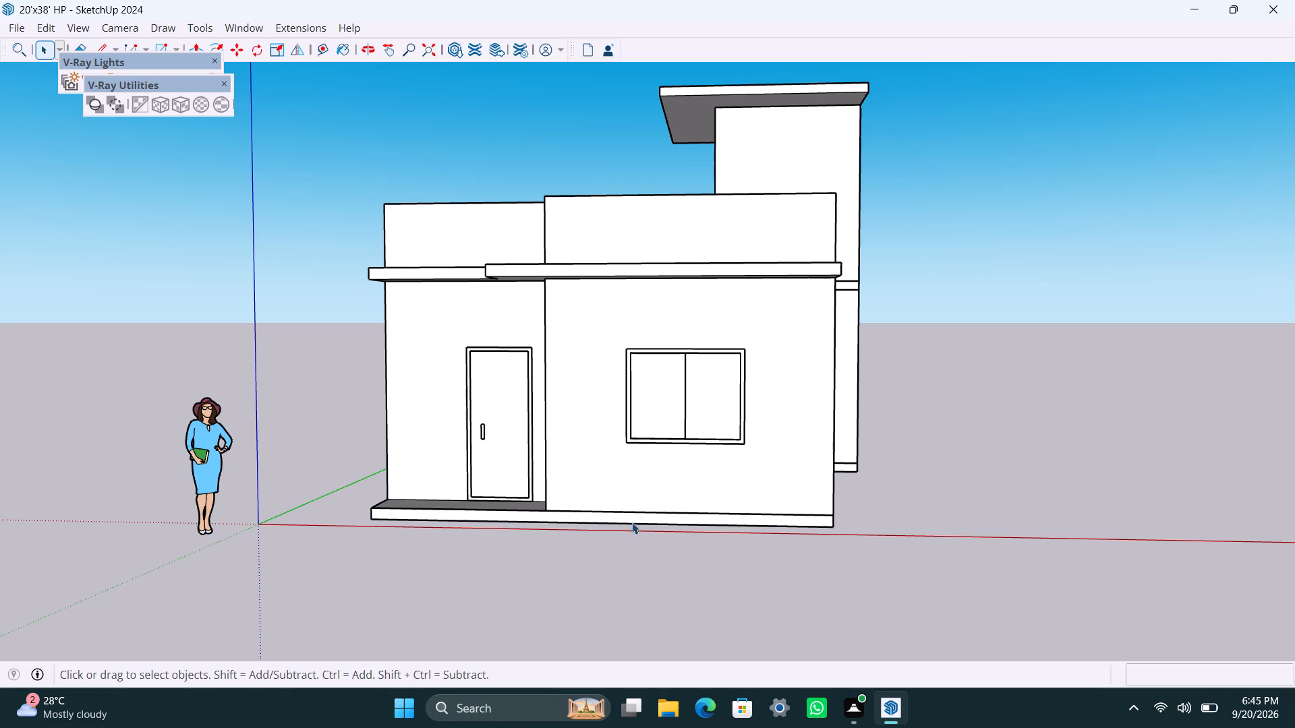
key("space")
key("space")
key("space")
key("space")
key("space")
Examine the front facade near eye level, covering the door, two-pane window, ledge underside and the tower's overhanging slab.
scroll(666, 462, "up", 4)
middle_click_drag(691, 457, 772, 497, "shift")
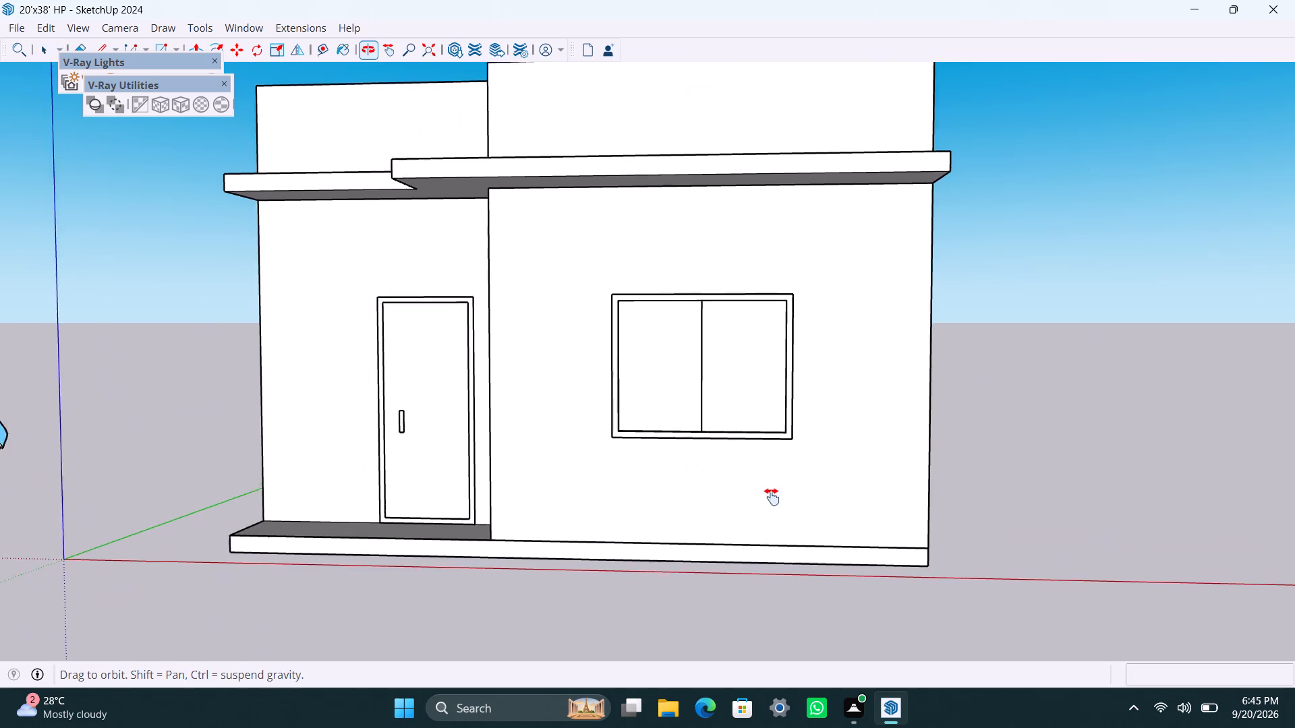
middle_click_drag(772, 497, 815, 520, "shift")
scroll(798, 516, "down", 2)
middle_click_drag(784, 528, 815, 543)
scroll(811, 535, "down", 2)
scroll(807, 513, "up", 2)
middle_click_drag(813, 506, 811, 506)
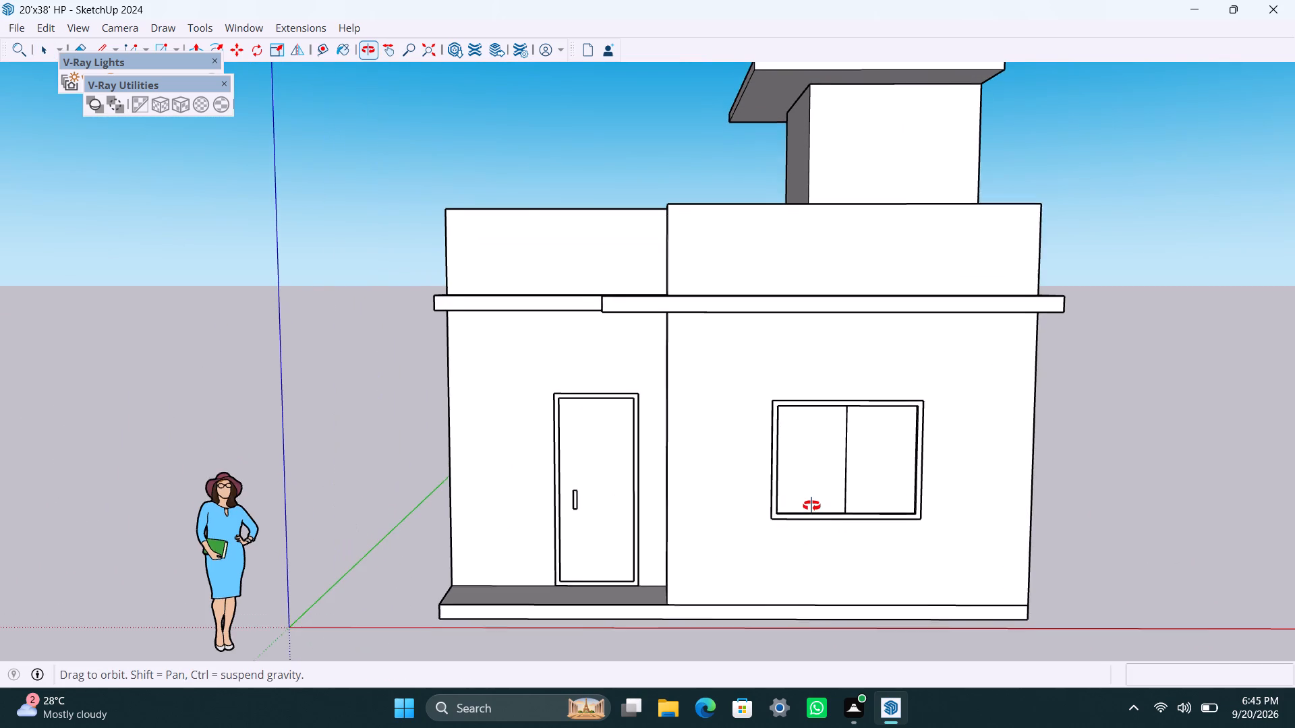
middle_click_drag(811, 506, 802, 502)
scroll(801, 479, "down", 2)
scroll(801, 479, "up", 1)
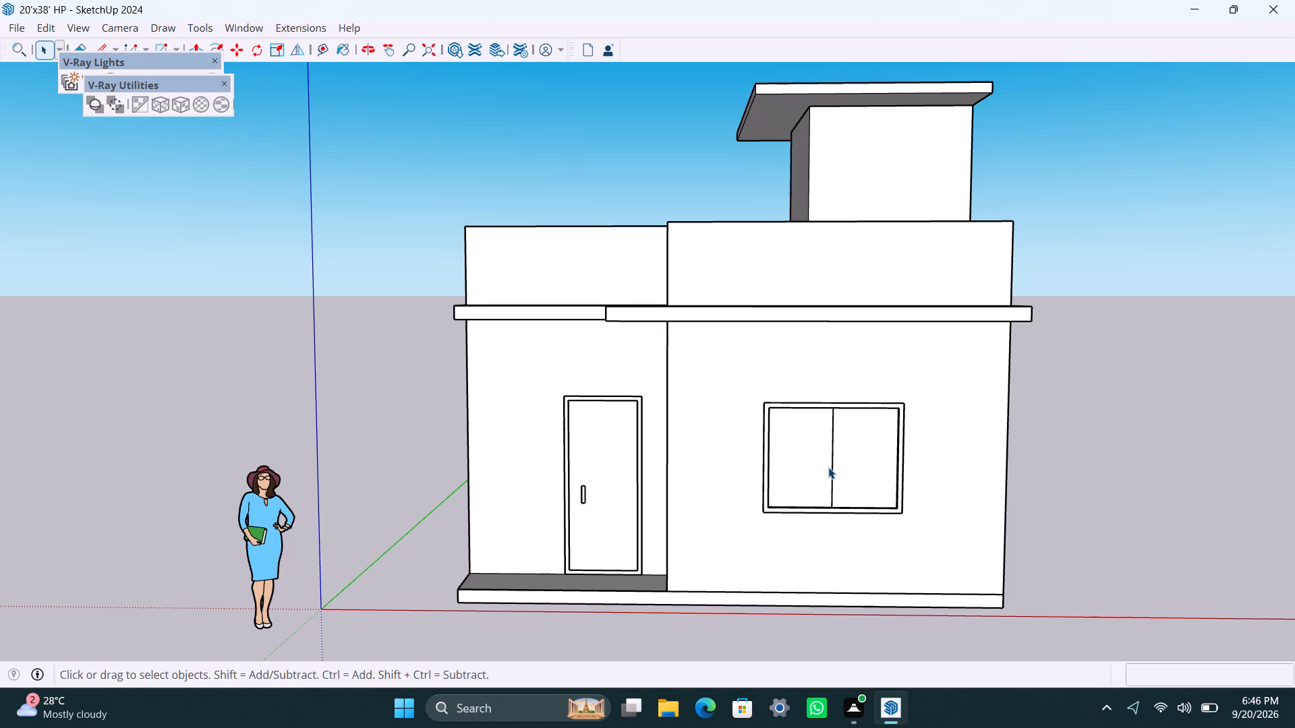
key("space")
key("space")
Examine the front of the house from both corners, covering the vent side, projecting bay, entrance recess and four-window side wall.
scroll(966, 460, "down", 3)
scroll(968, 453, "up", 4)
middle_click(1047, 479)
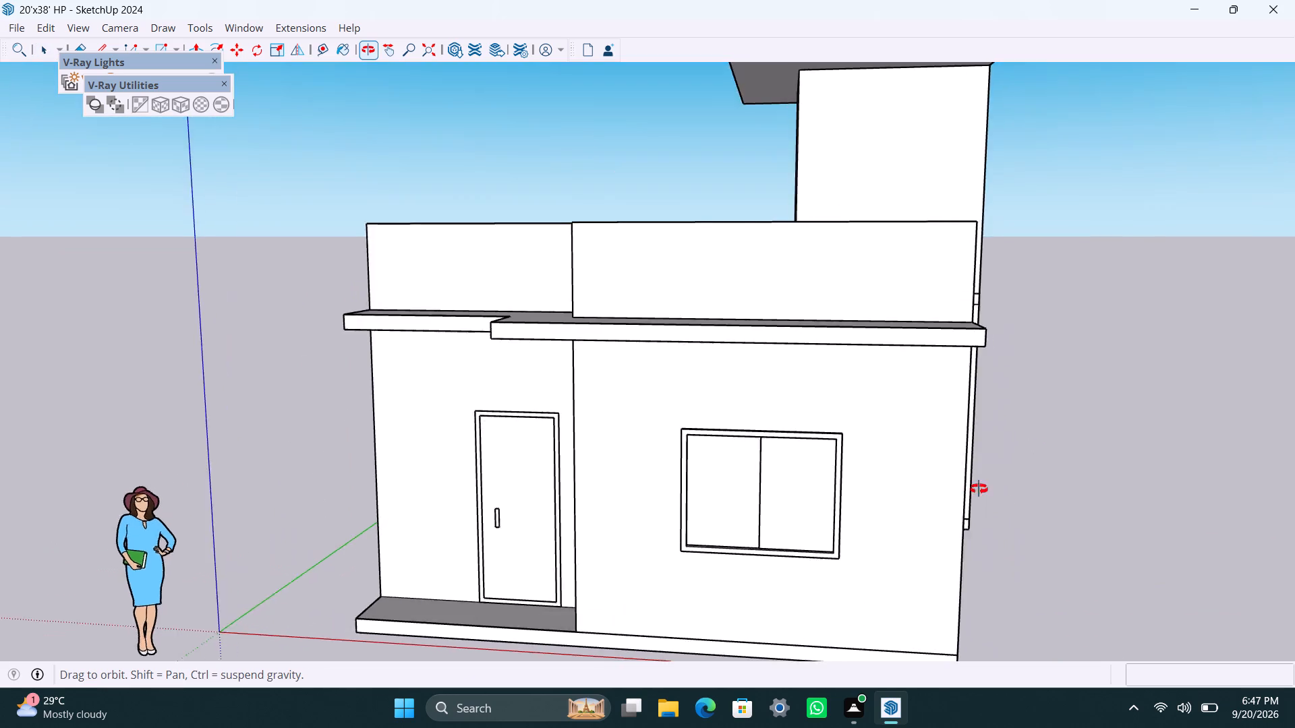
scroll(1054, 519, "up", 2)
middle_click_drag(1060, 541, 855, 512)
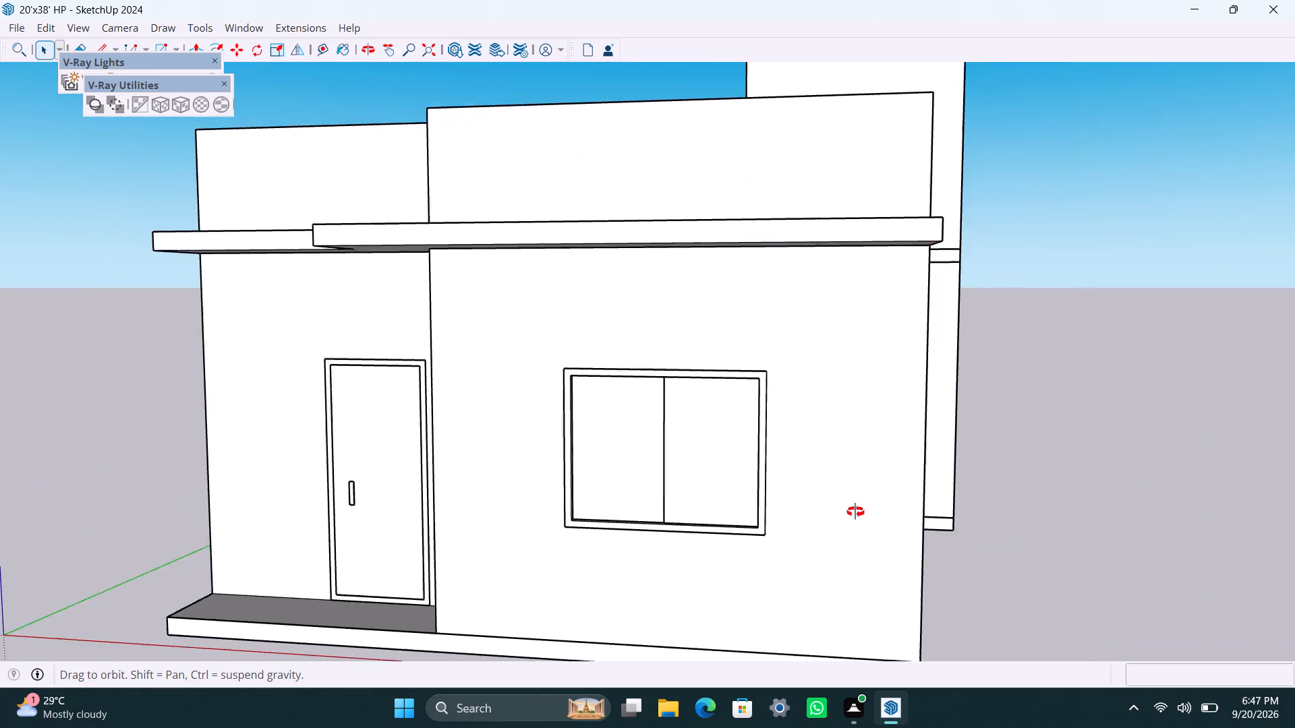
middle_click_drag(855, 512, 855, 511)
scroll(856, 504, "down", 3)
middle_click_drag(914, 511, 960, 462, "shift")
scroll(863, 449, "up", 1)
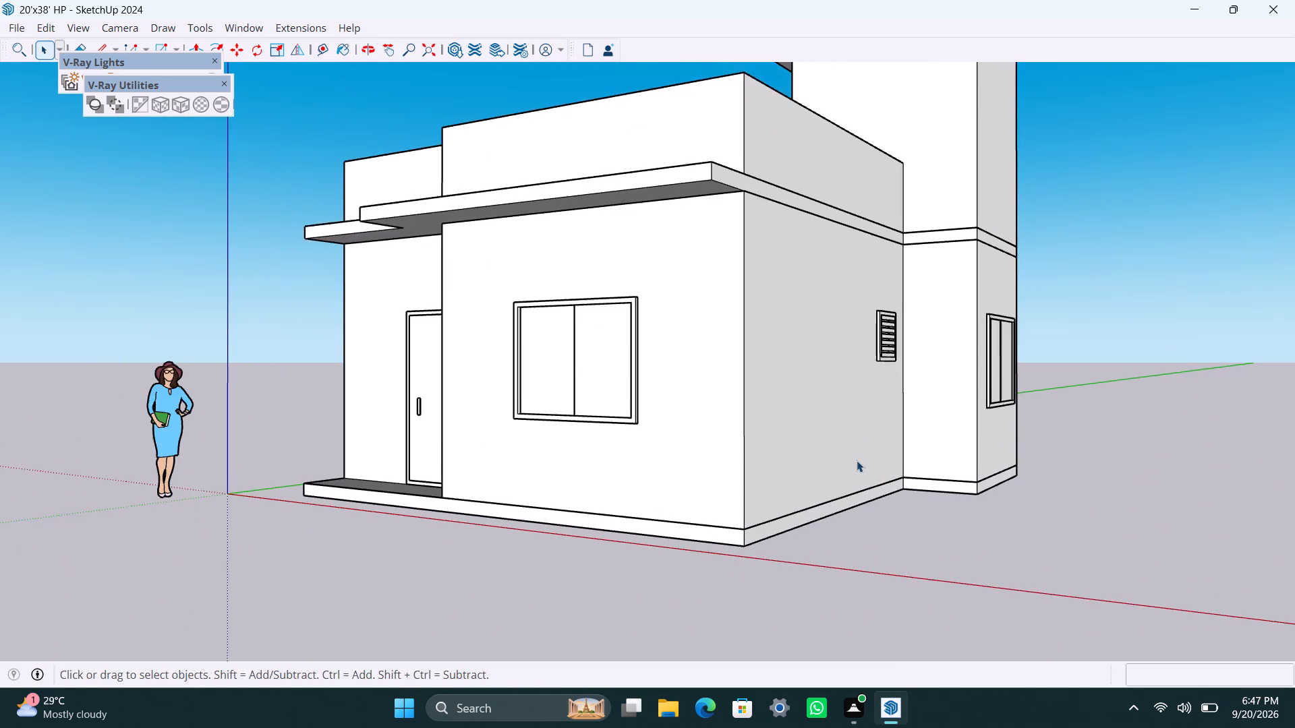
middle_click_drag(856, 465, 1205, 551)
scroll(813, 474, "down", 2)
scroll(797, 504, "up", 2)
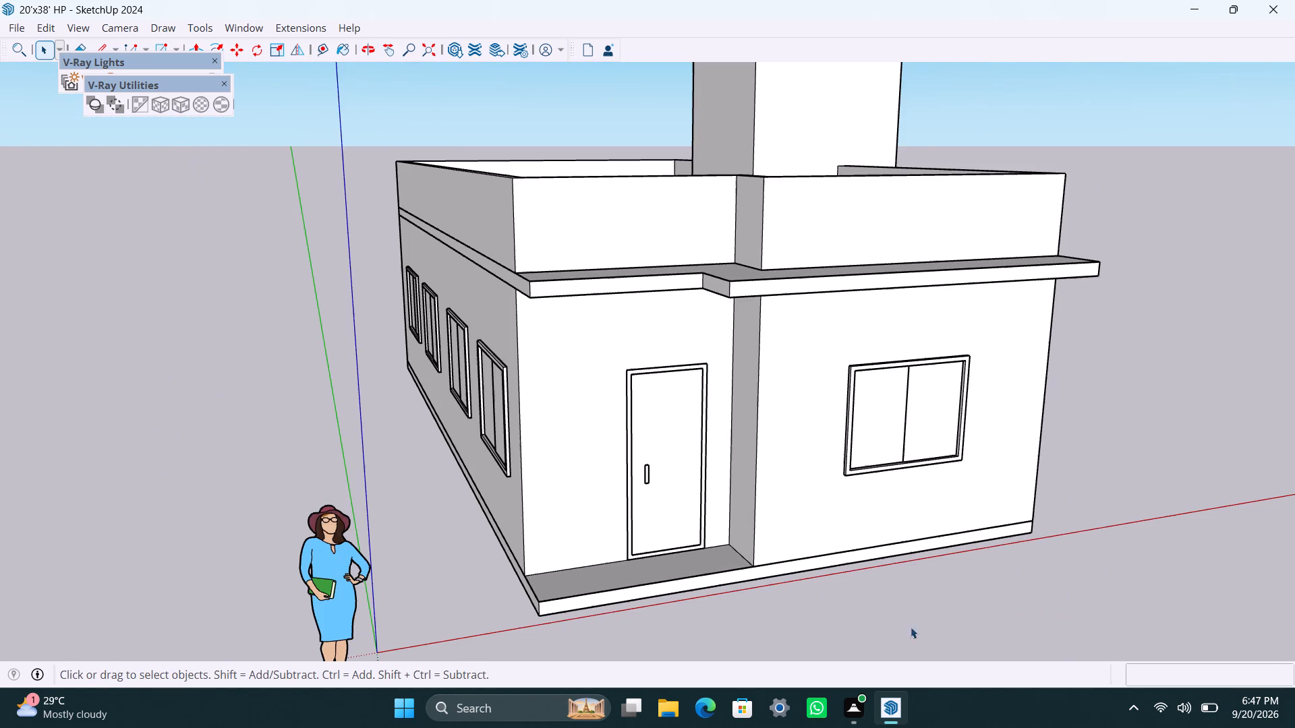